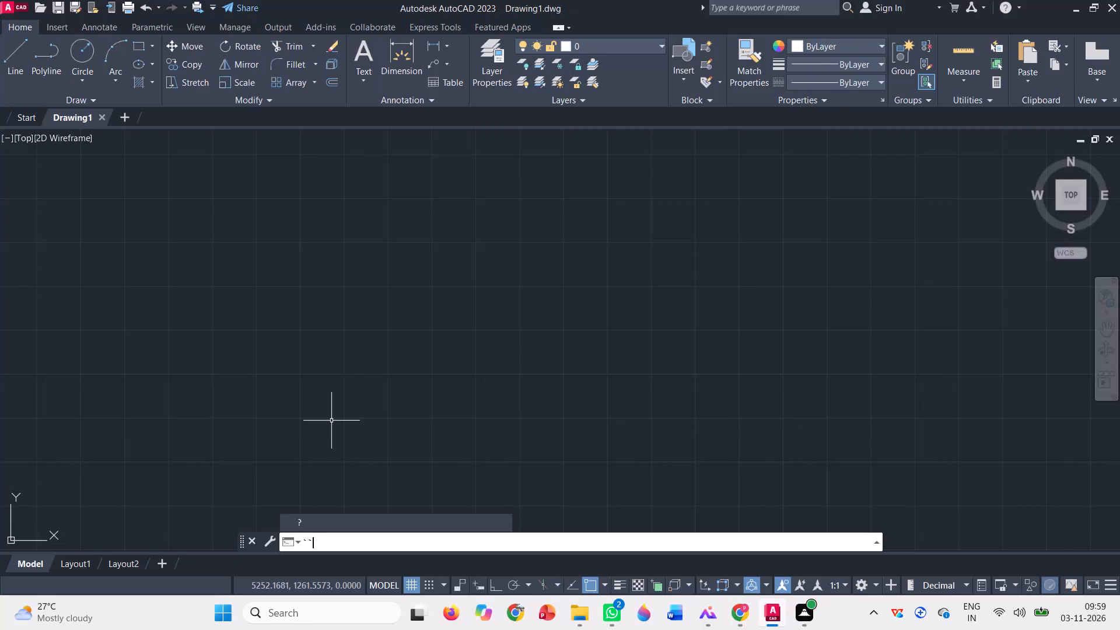
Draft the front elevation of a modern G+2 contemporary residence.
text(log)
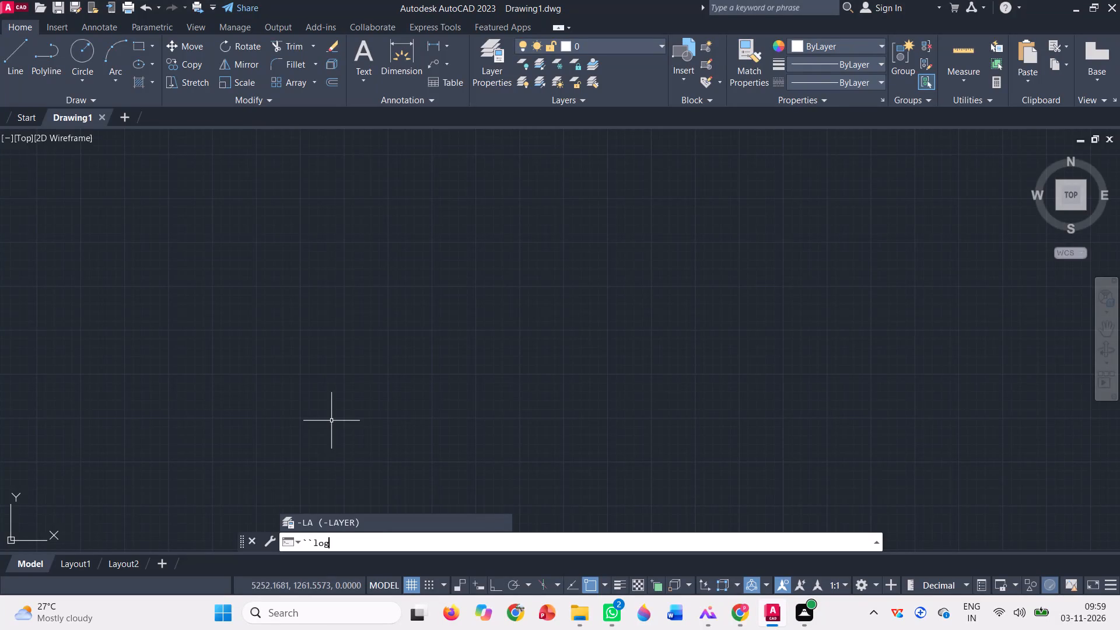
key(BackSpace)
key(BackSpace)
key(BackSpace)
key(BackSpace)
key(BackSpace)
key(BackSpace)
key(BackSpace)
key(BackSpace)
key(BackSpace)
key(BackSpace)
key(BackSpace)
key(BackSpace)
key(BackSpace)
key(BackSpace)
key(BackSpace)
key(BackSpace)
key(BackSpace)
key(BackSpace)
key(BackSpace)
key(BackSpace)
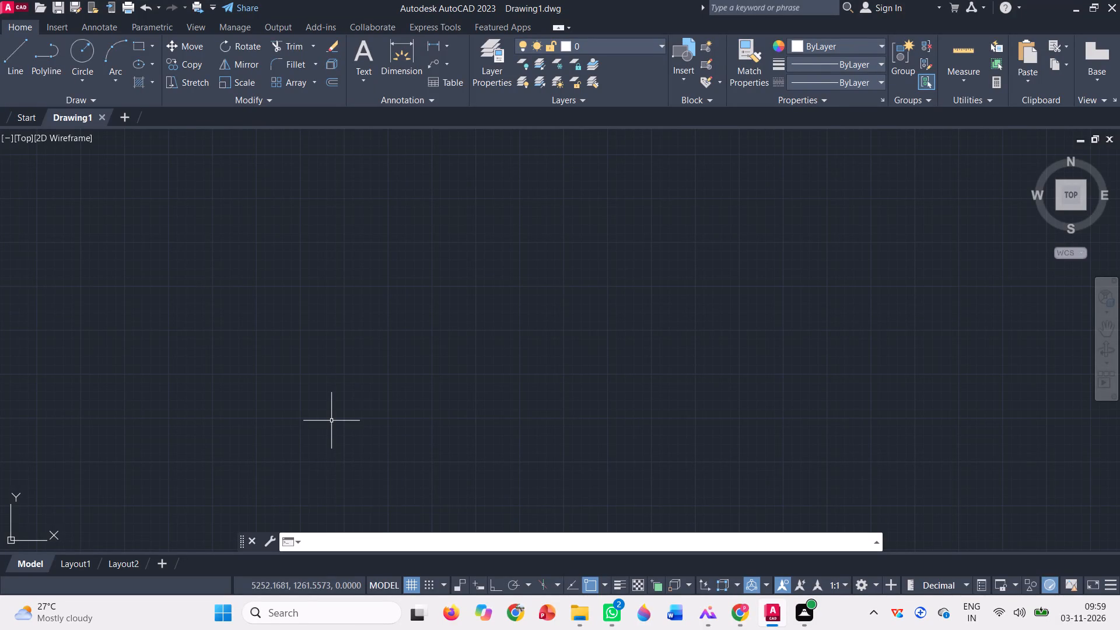
Turn on command log file recording with LOGFILEON.
text(lo)
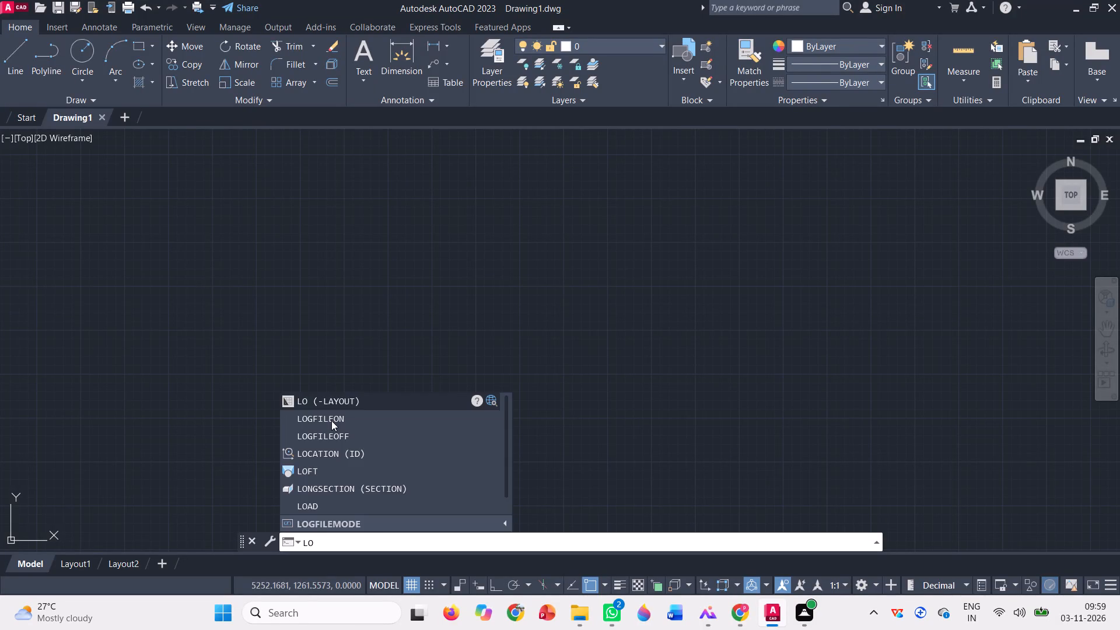
key(g)
key(Return)
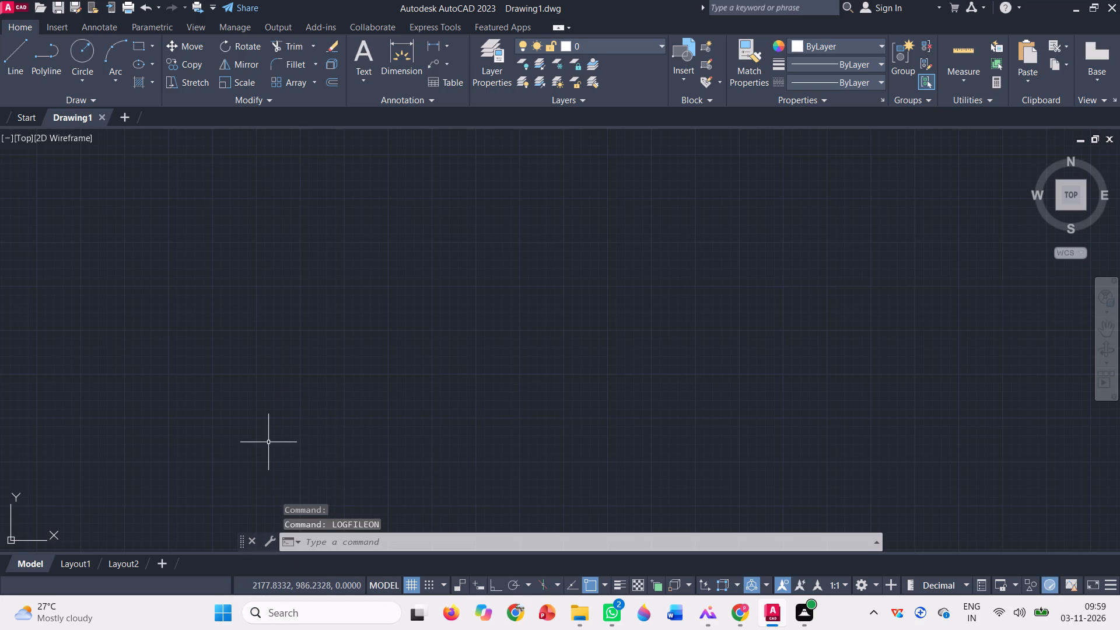
Configure the drawing units to Engineering length with 0'-0" precision and an insertion scale in feet.
text(un)
key(Return)
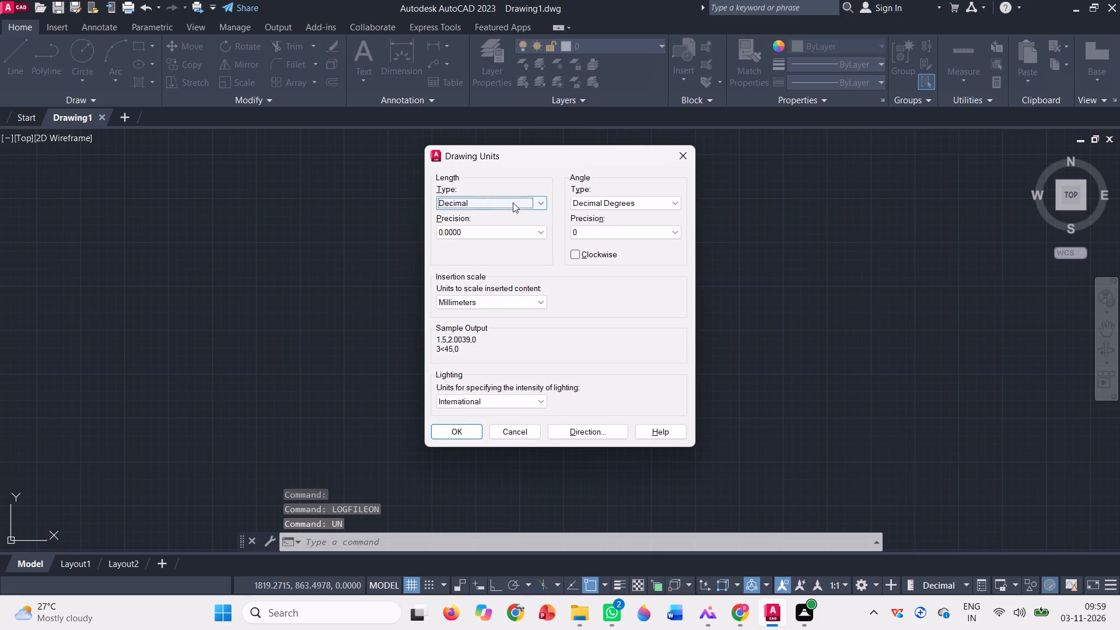
click(542, 201)
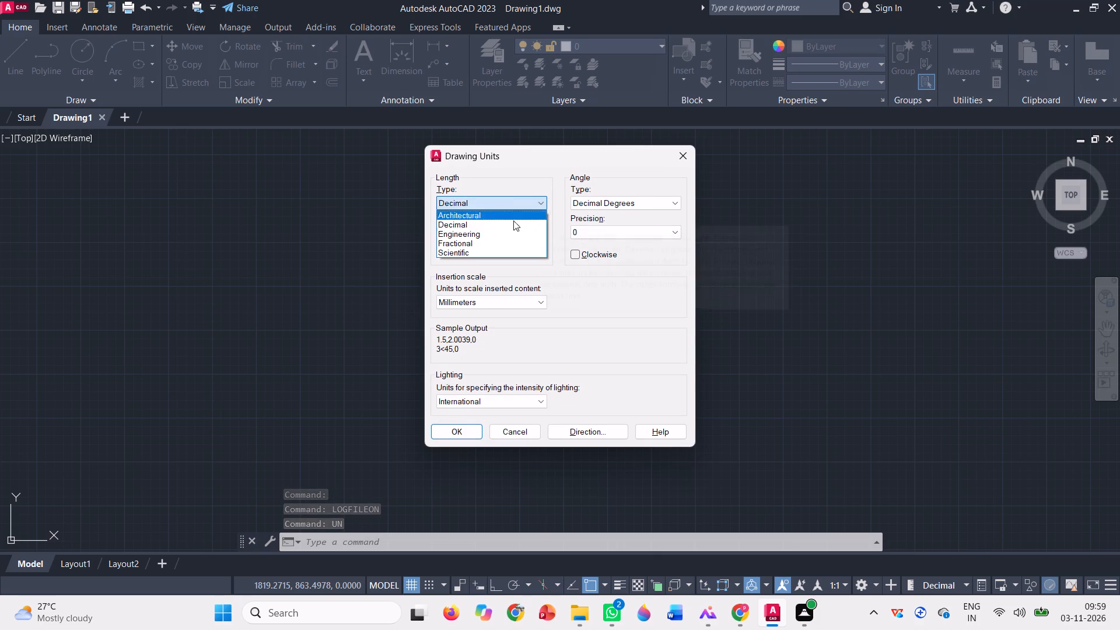
click(514, 236)
click(514, 236)
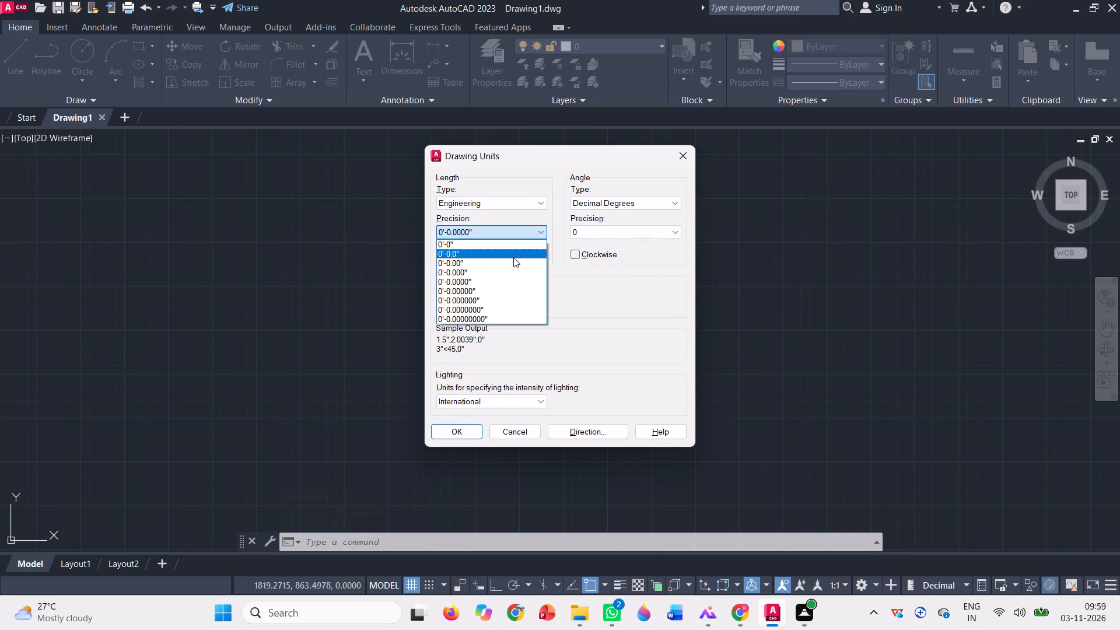
click(513, 257)
click(541, 232)
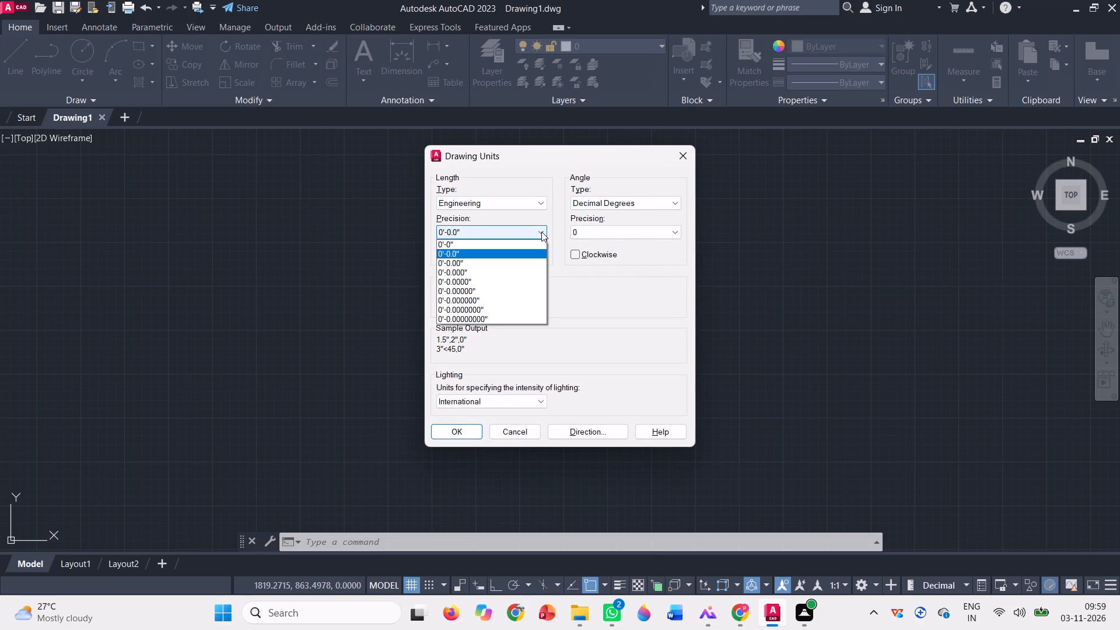
click(524, 244)
click(533, 299)
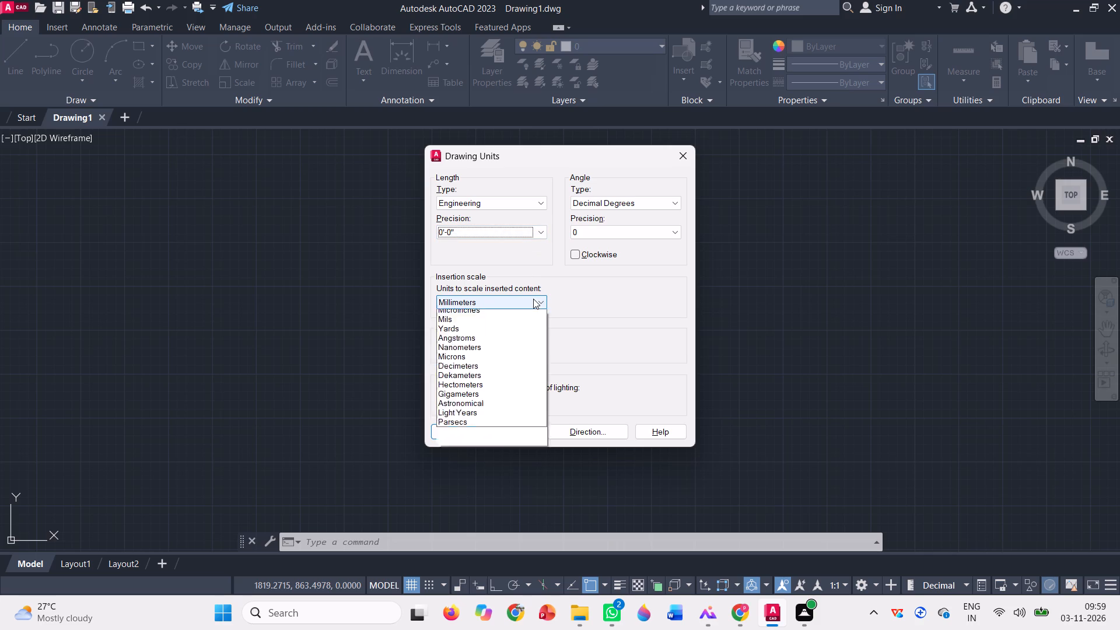
click(523, 331)
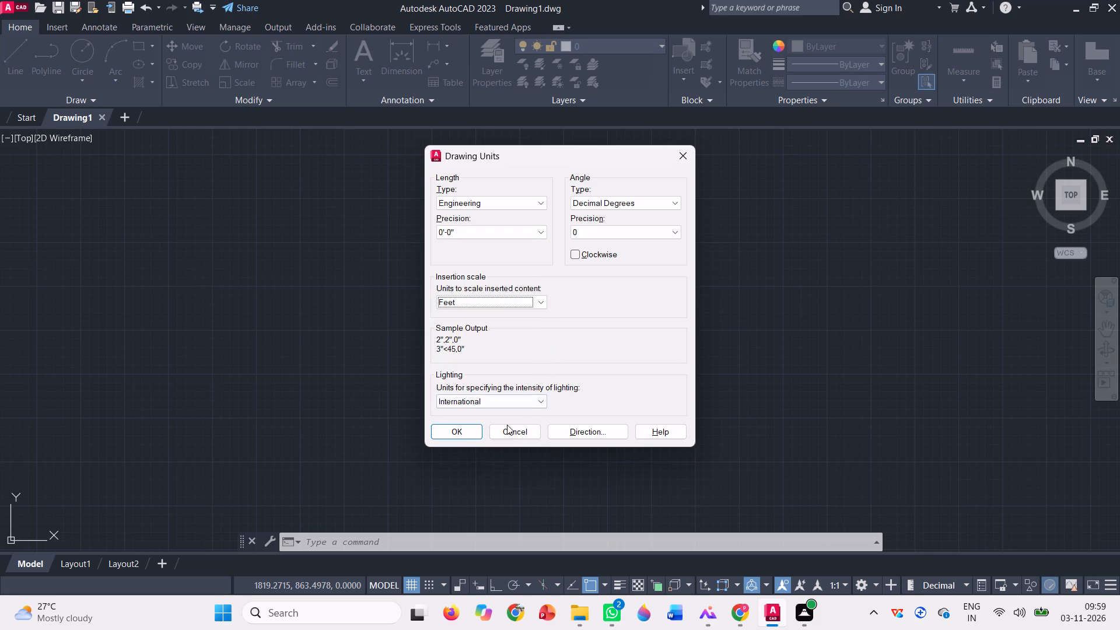
click(454, 430)
click(615, 350)
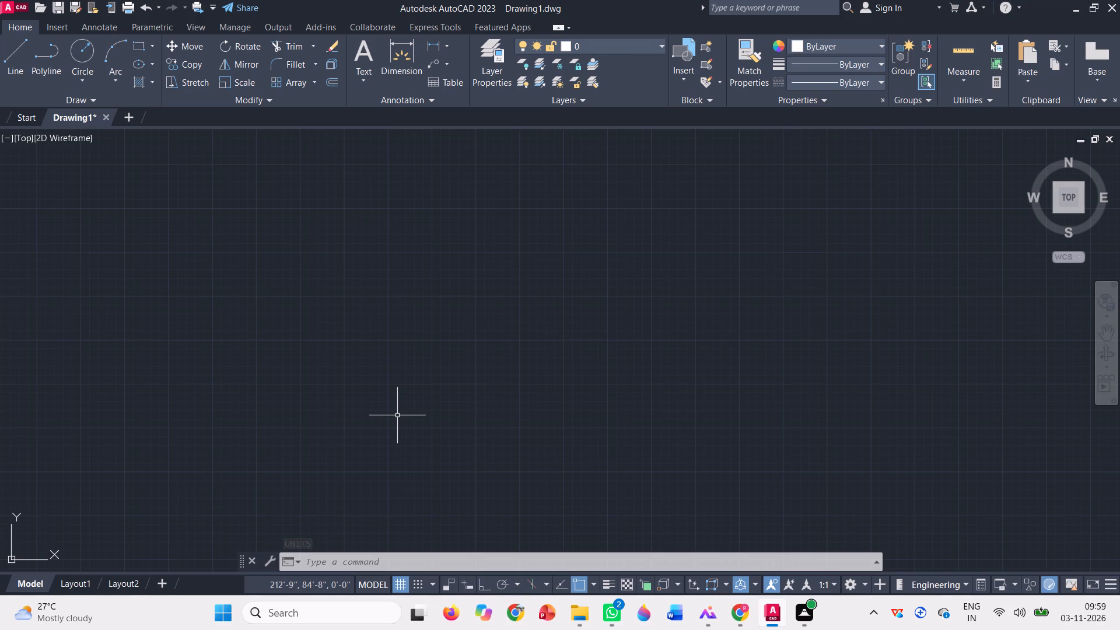
Set the Standard dimension style's primary units to Engineering with 0'-0" precision and make that style current.
text(dims)
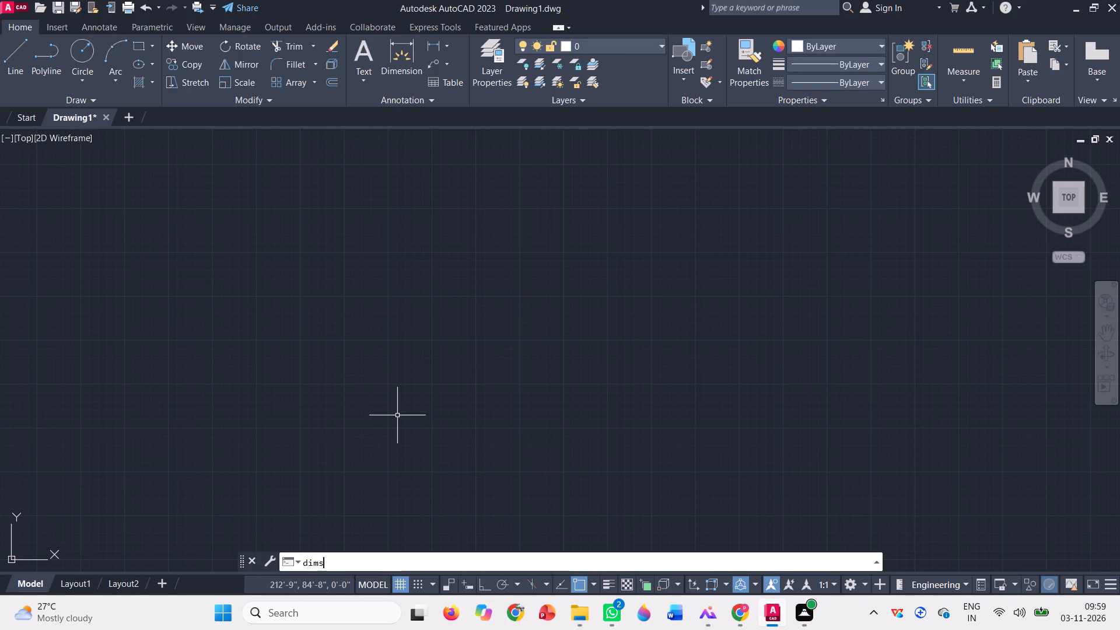
key(Return)
click(415, 258)
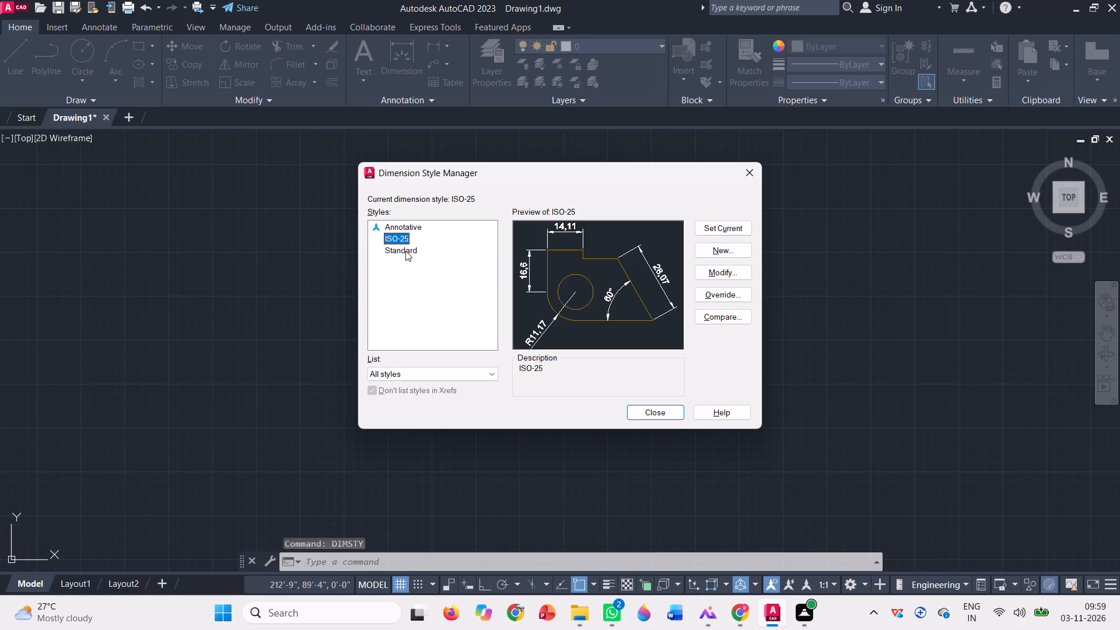
click(405, 251)
click(733, 278)
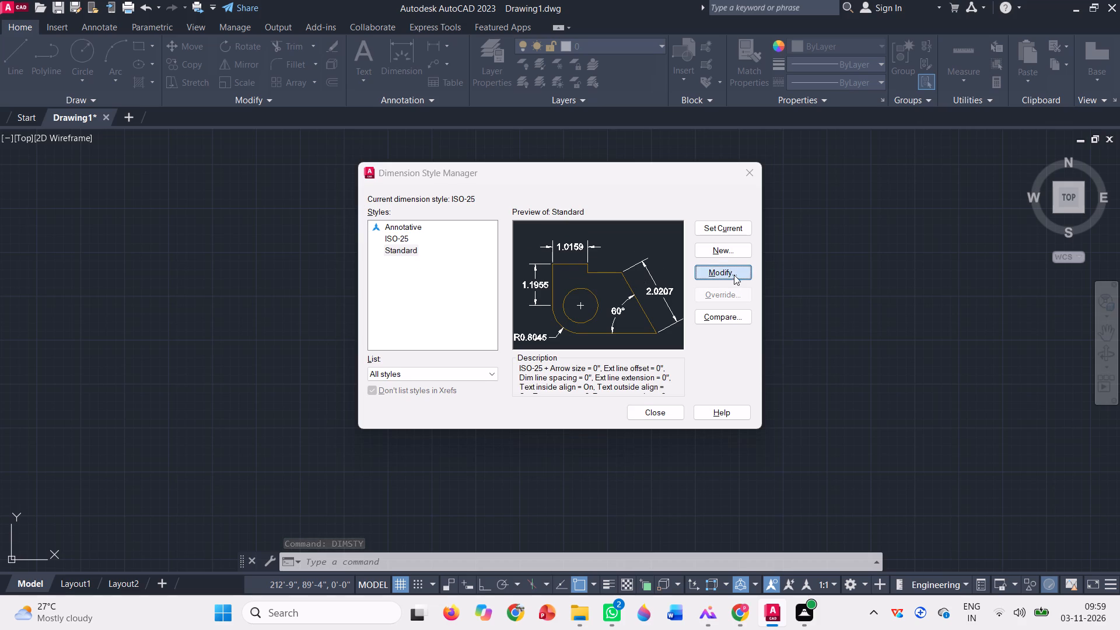
click(552, 179)
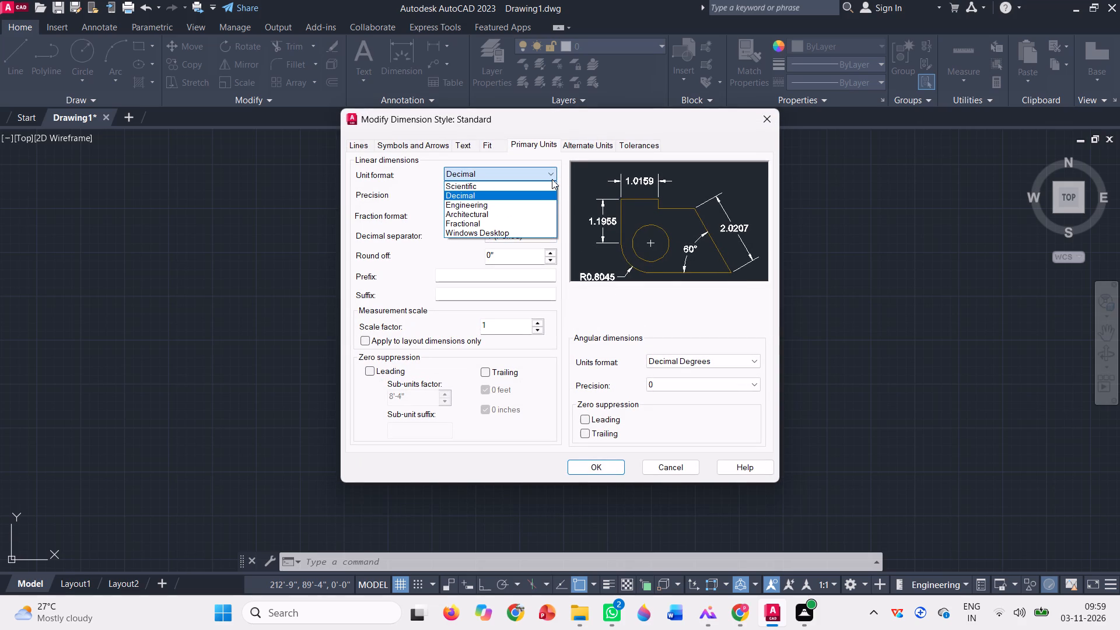
click(539, 206)
click(527, 195)
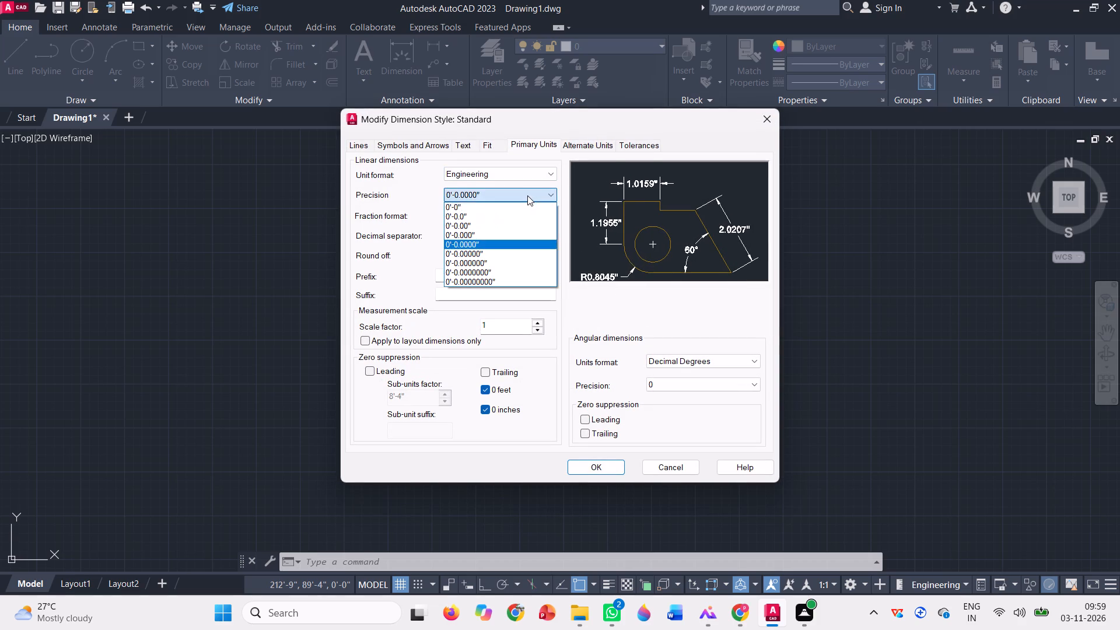
click(520, 208)
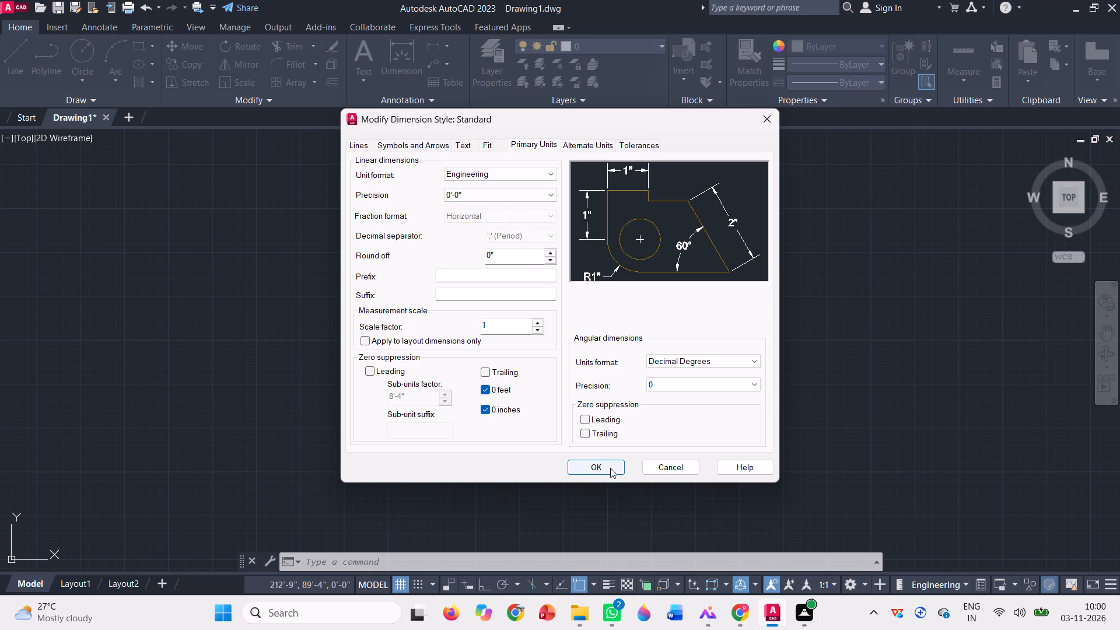
click(610, 468)
click(734, 230)
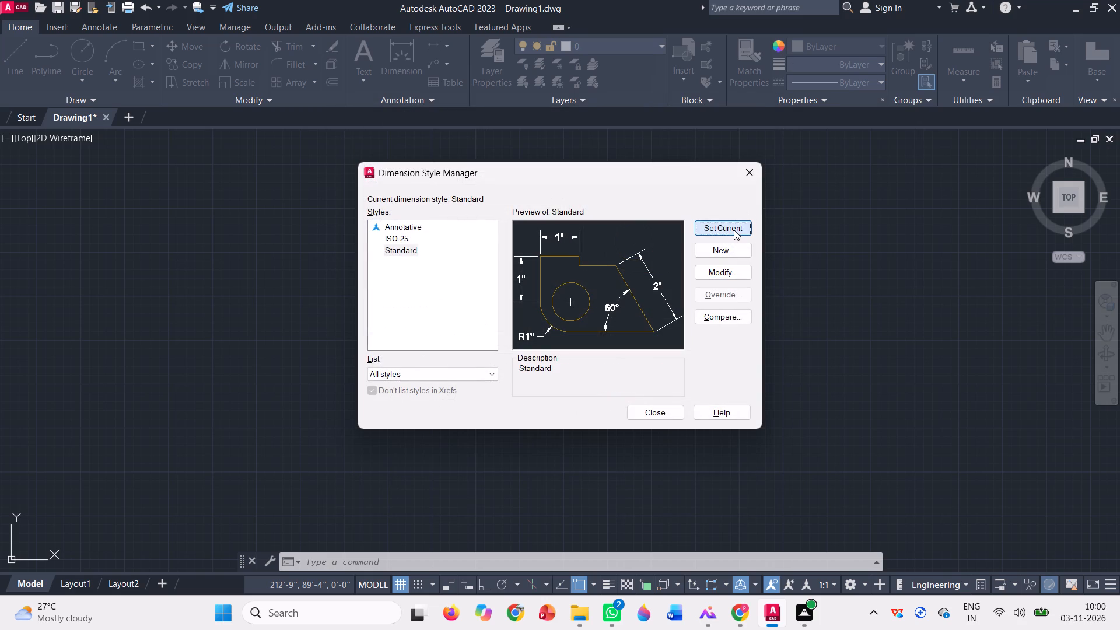
click(734, 230)
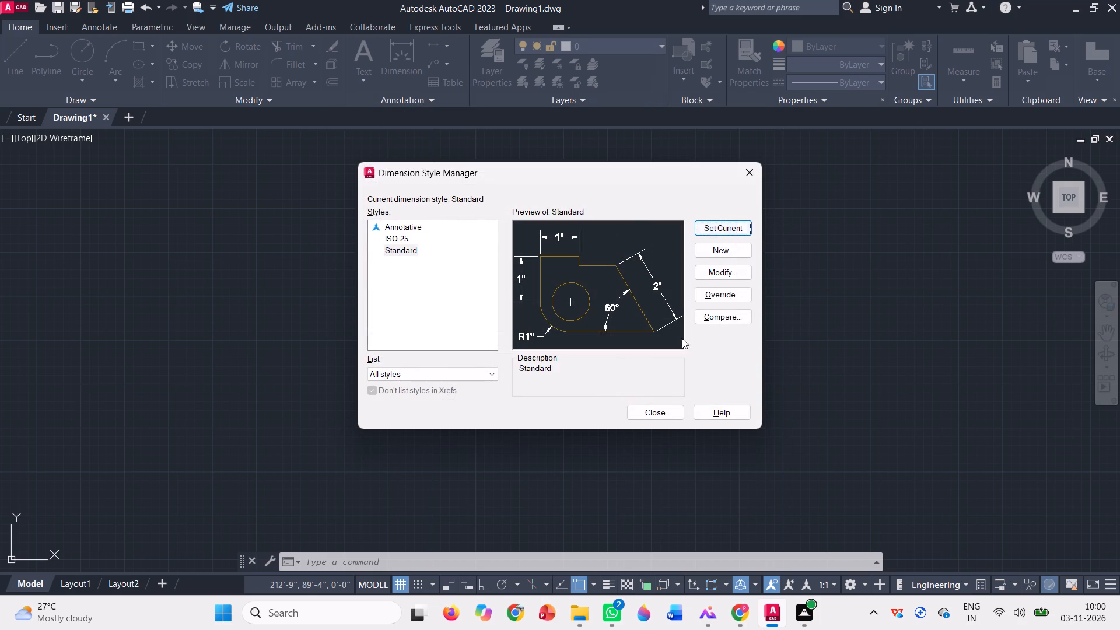
click(670, 410)
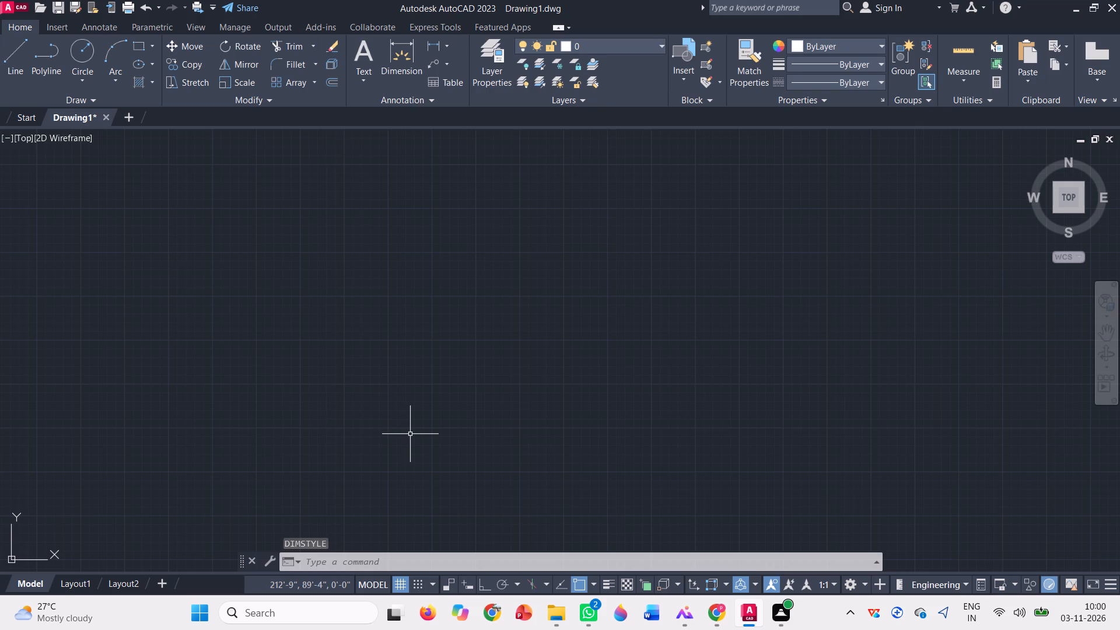
With ortho on, draw a 50' horizontal base line and continue it with a long vertical line upward from its right end.
key(l)
key(Return)
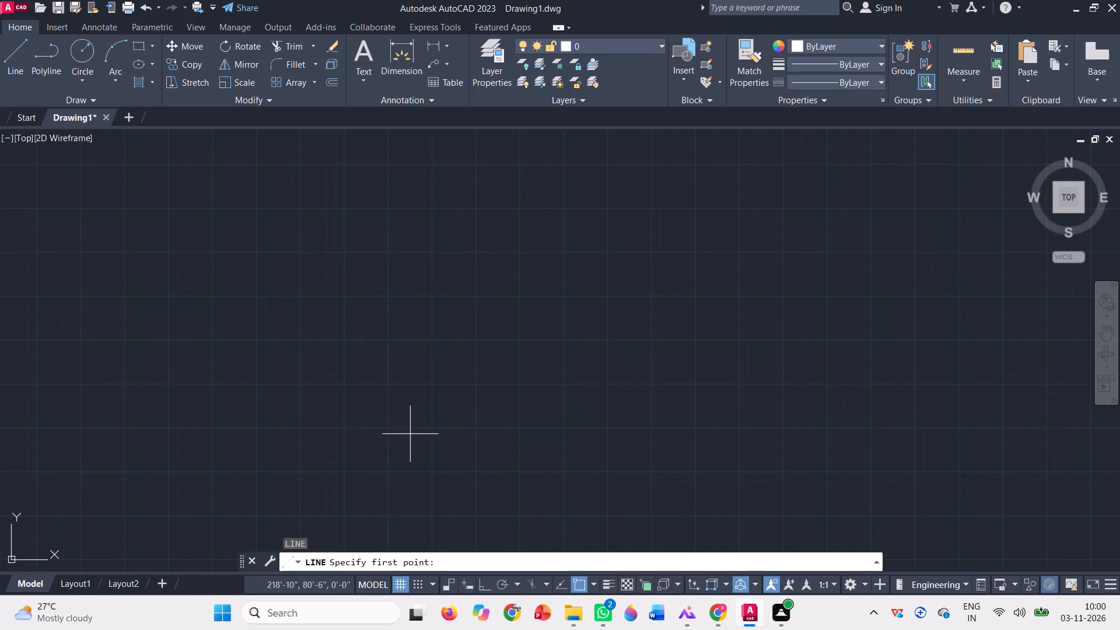
click(306, 436)
key(F8)
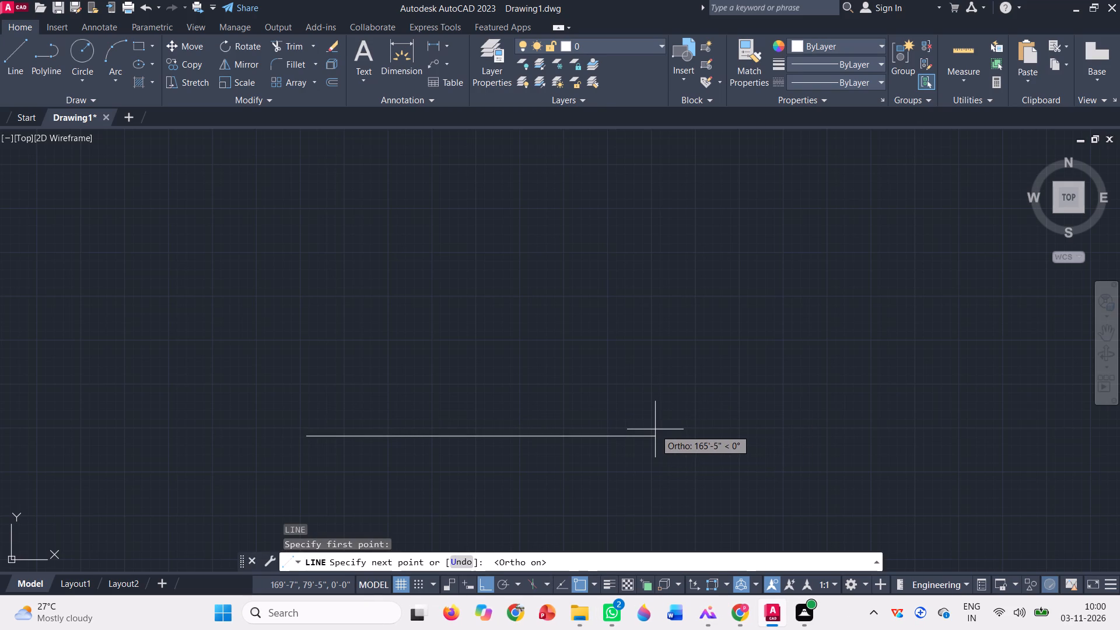
text(50')
key(Return)
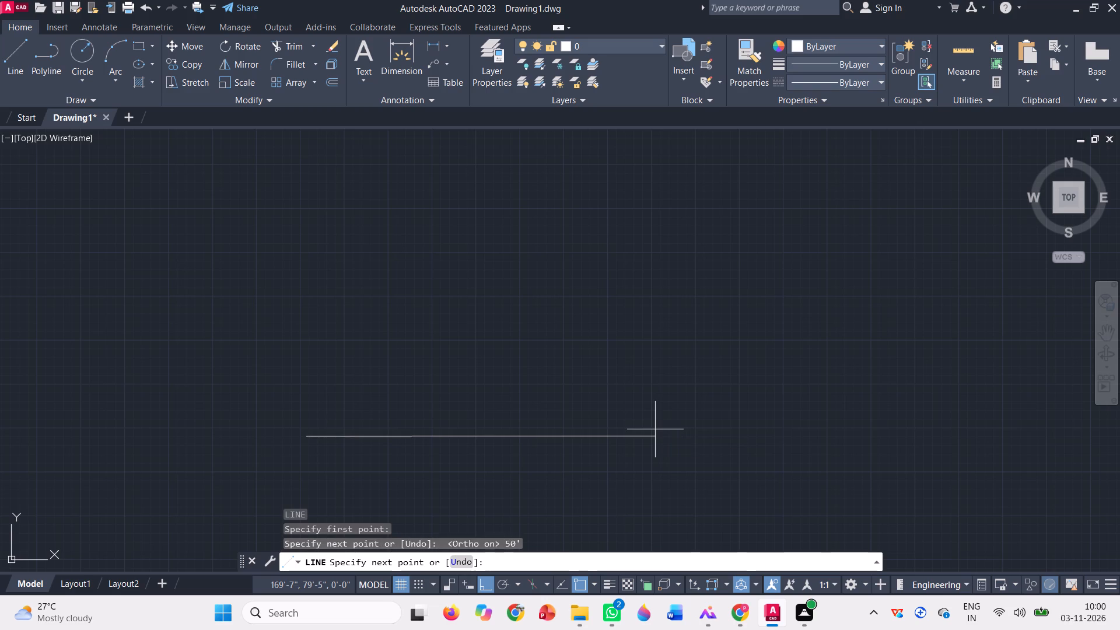
click(425, 253)
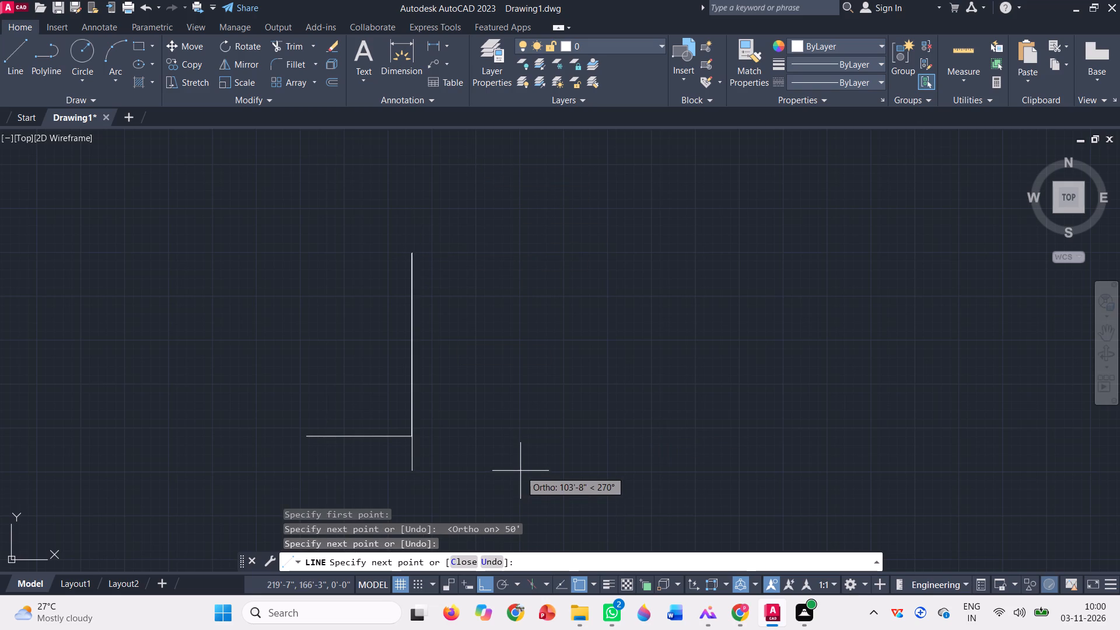
key(space)
Draw a vertical line upward from the base line's left end, roughly as tall as the right-hand line.
text(l)
key(Return)
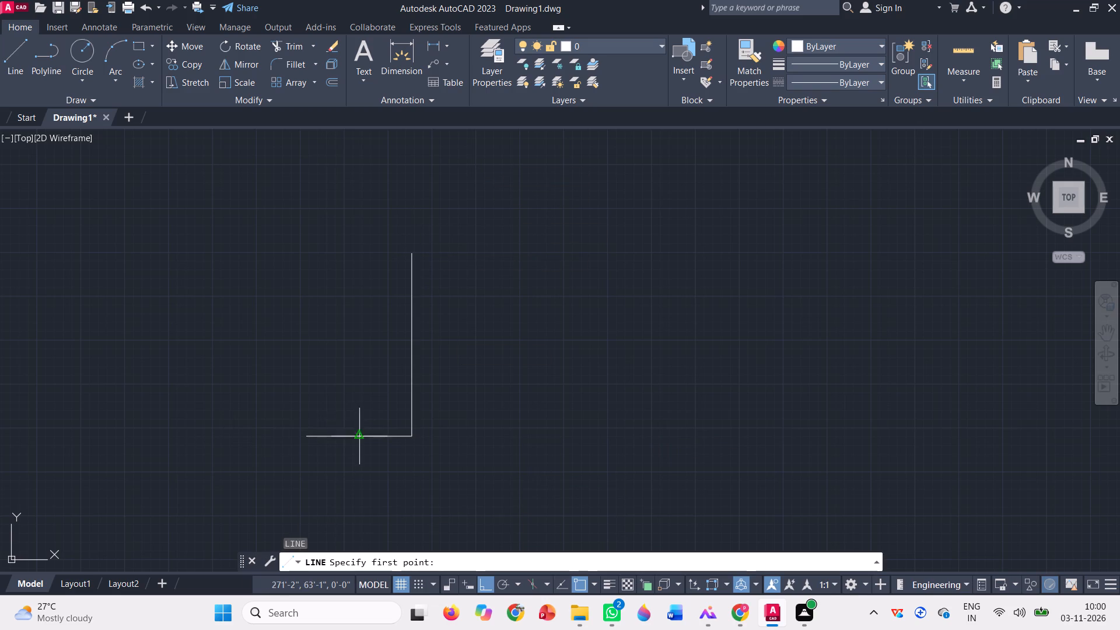
click(307, 438)
click(316, 250)
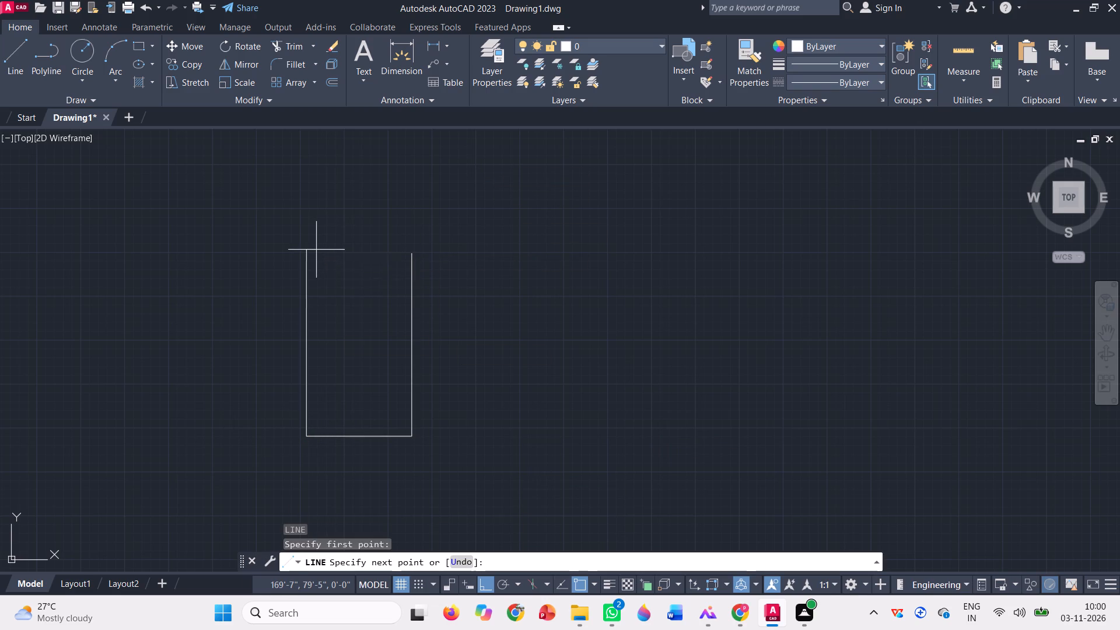
key(space)
From the base line's left end, draw a line 10' up, across to the right vertical, 6" up, and back to the left vertical.
scroll(273, 437, up, 1)
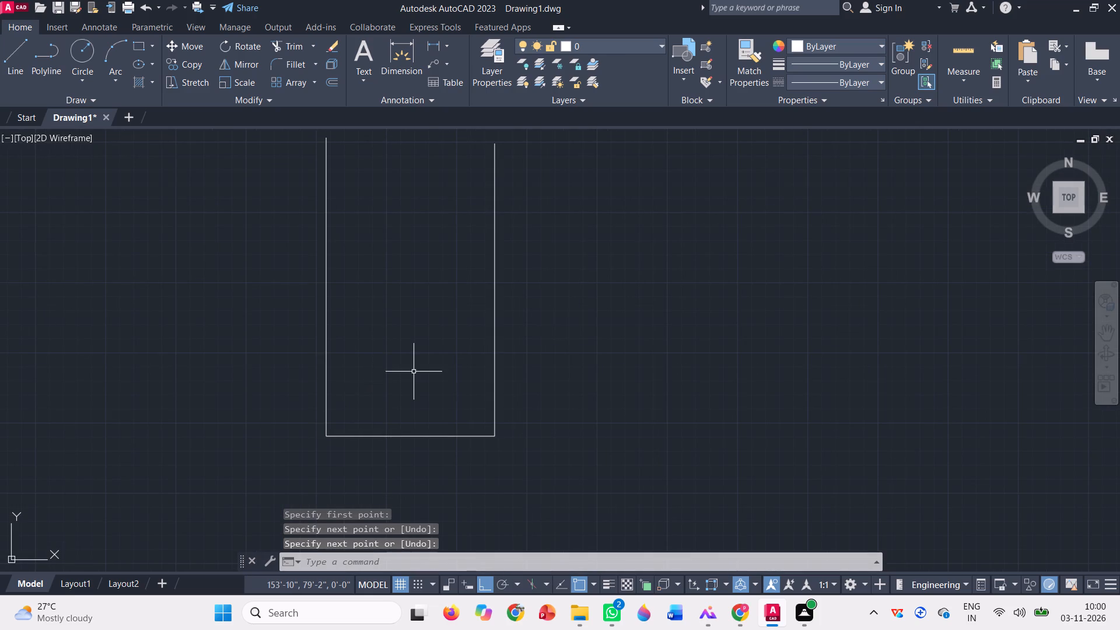
key(l)
key(Return)
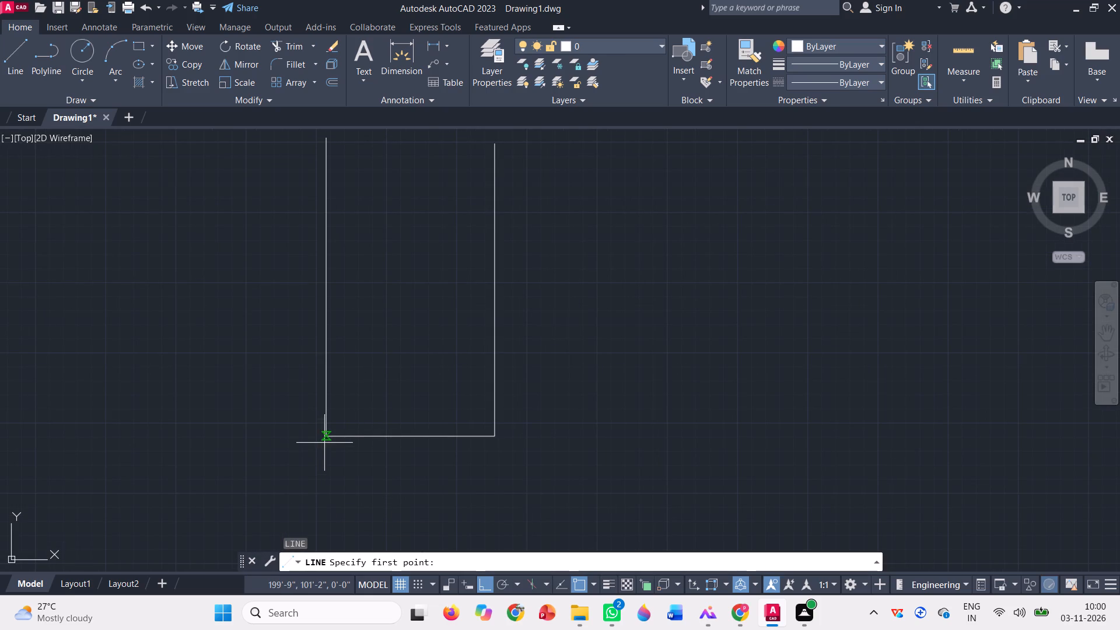
scroll(329, 435, up, 4)
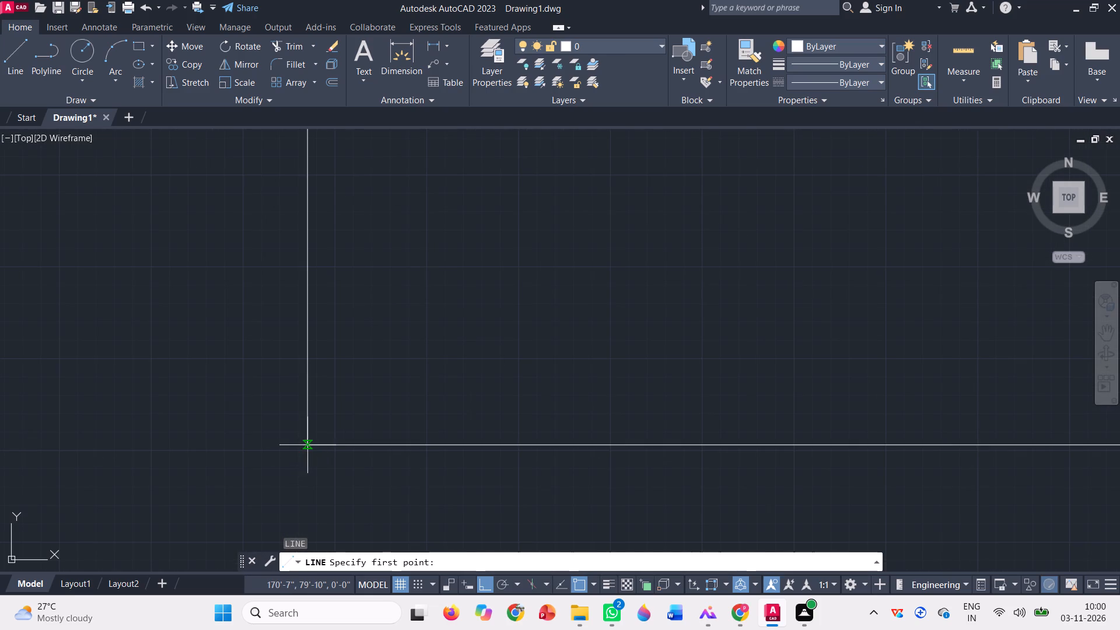
scroll(313, 446, up, 4)
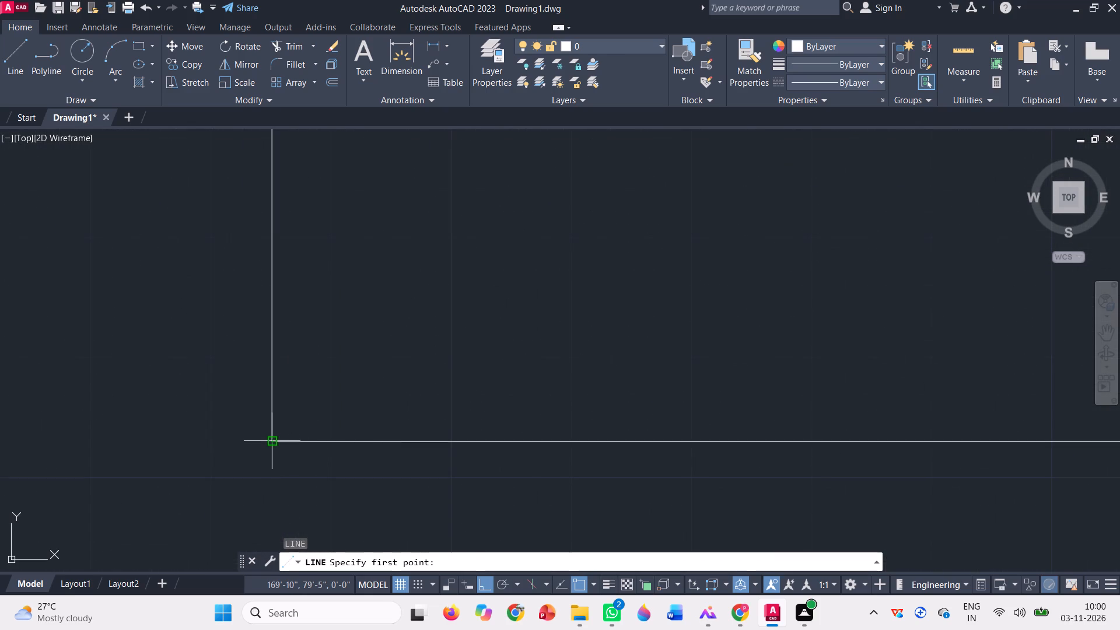
click(274, 440)
scroll(279, 488, down, 4)
scroll(204, 492, down, 1)
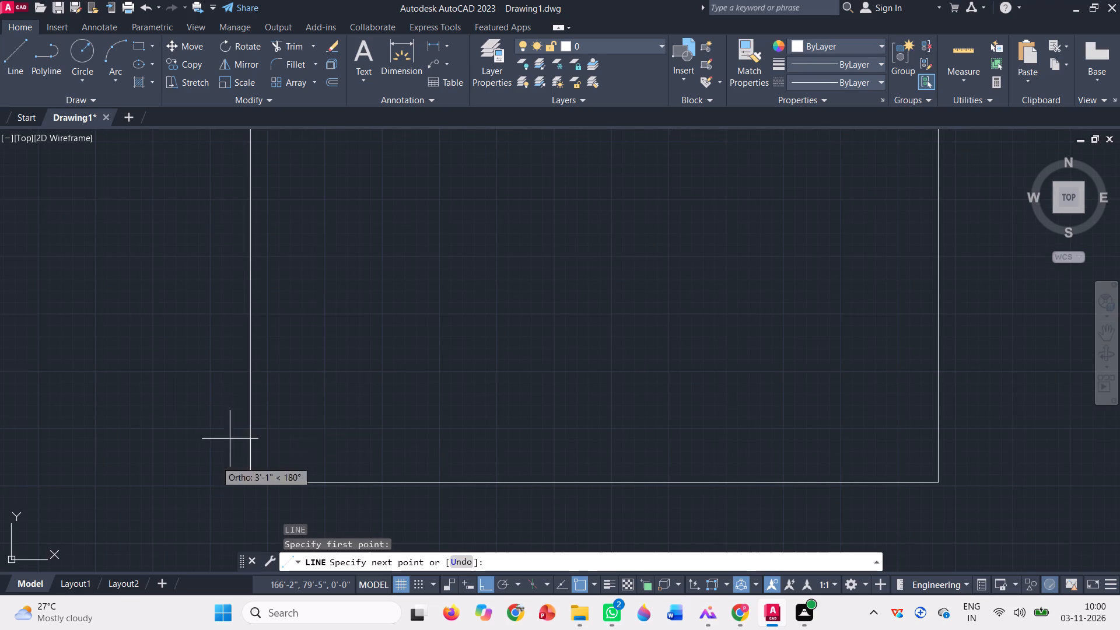
text(10')
key(Return)
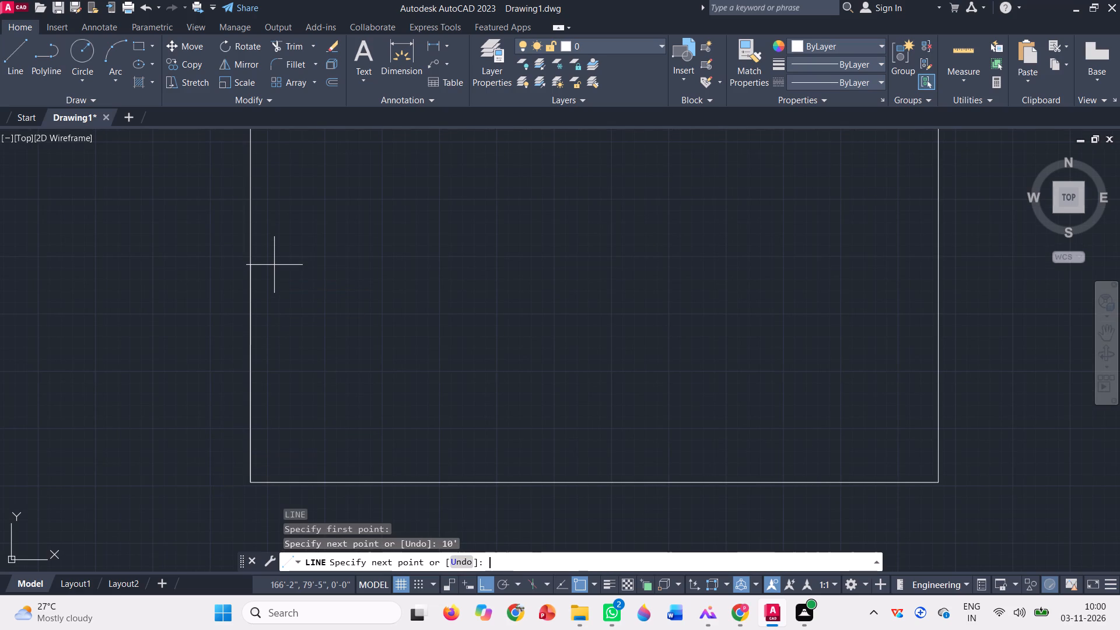
scroll(250, 260, down, 1)
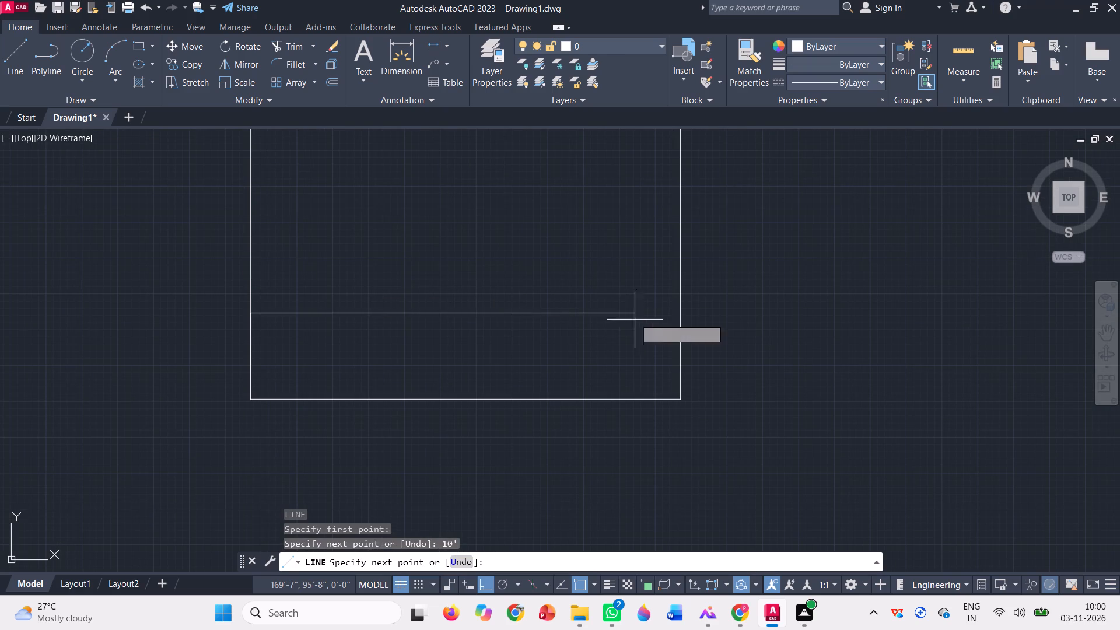
click(684, 309)
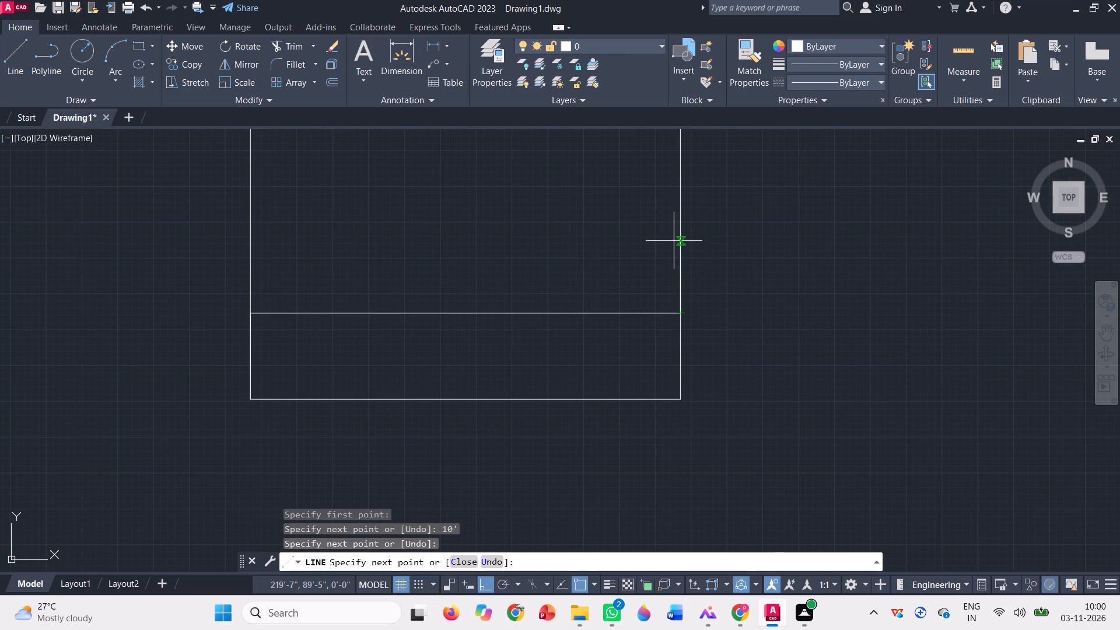
text(0'6")
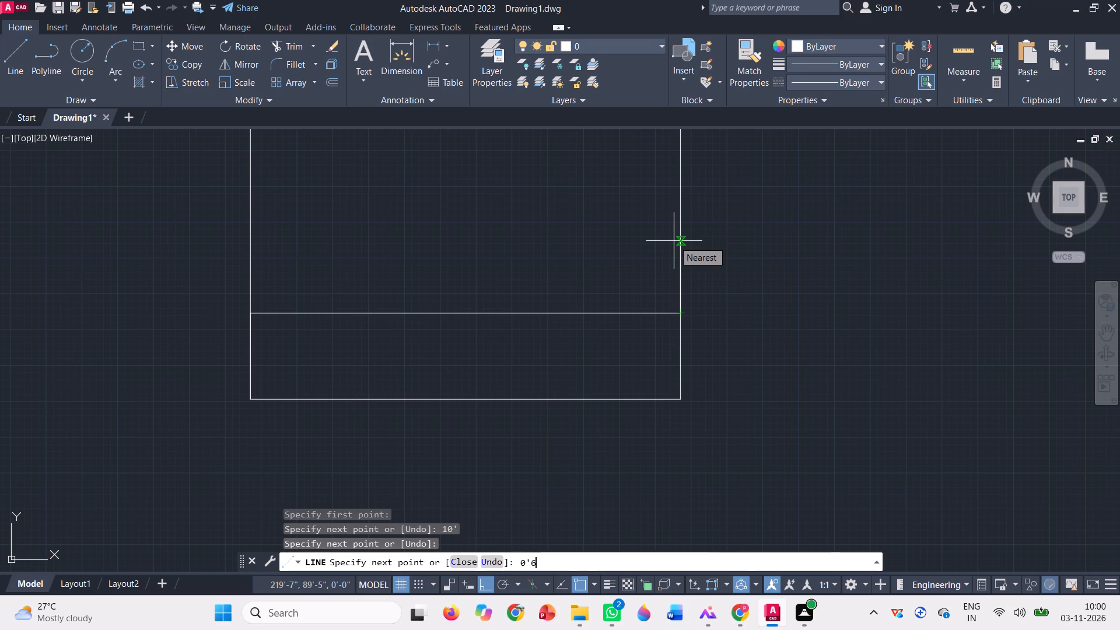
key(Return)
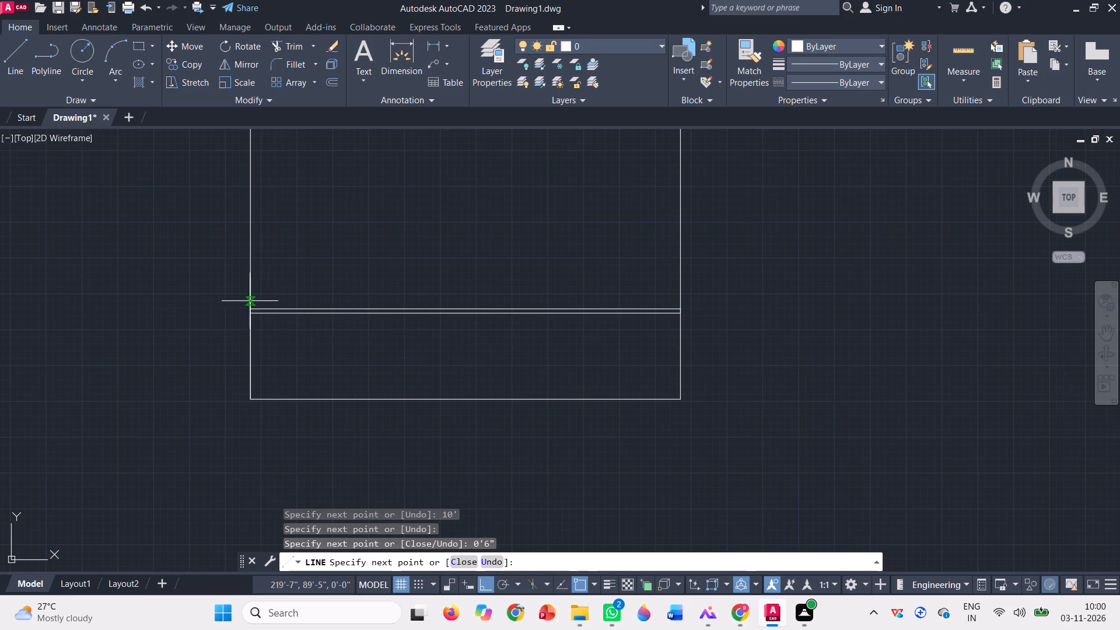
scroll(244, 293, up, 3)
click(269, 359)
Continue the line 10' up the left vertical, across to the right vertical, 0'6" up, and back to form the second double line.
scroll(224, 412, down, 2)
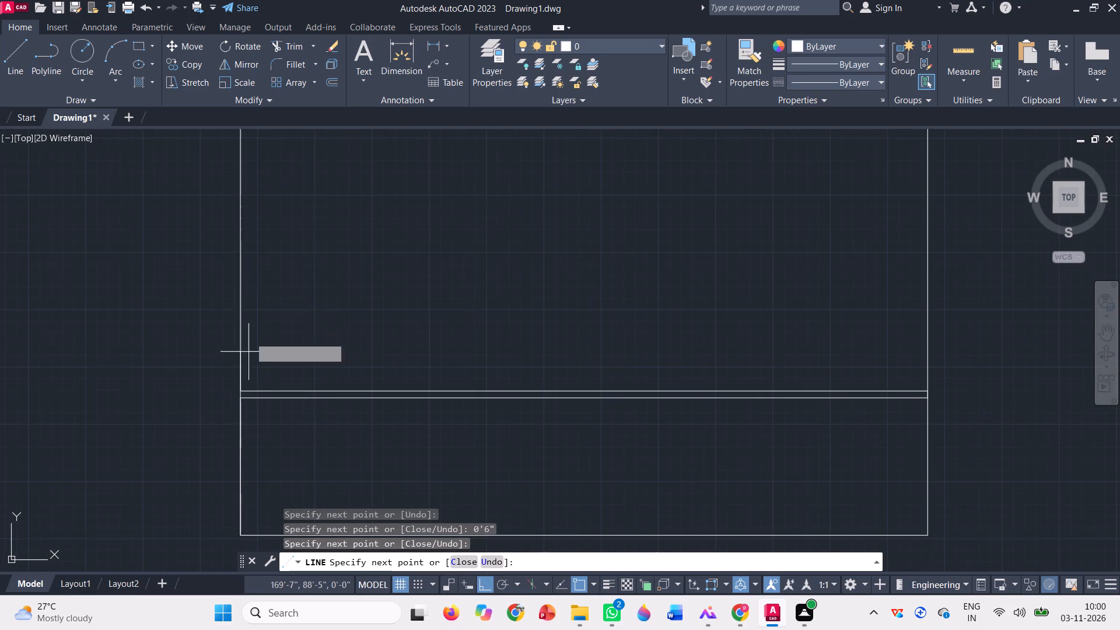
text(10')
key(Return)
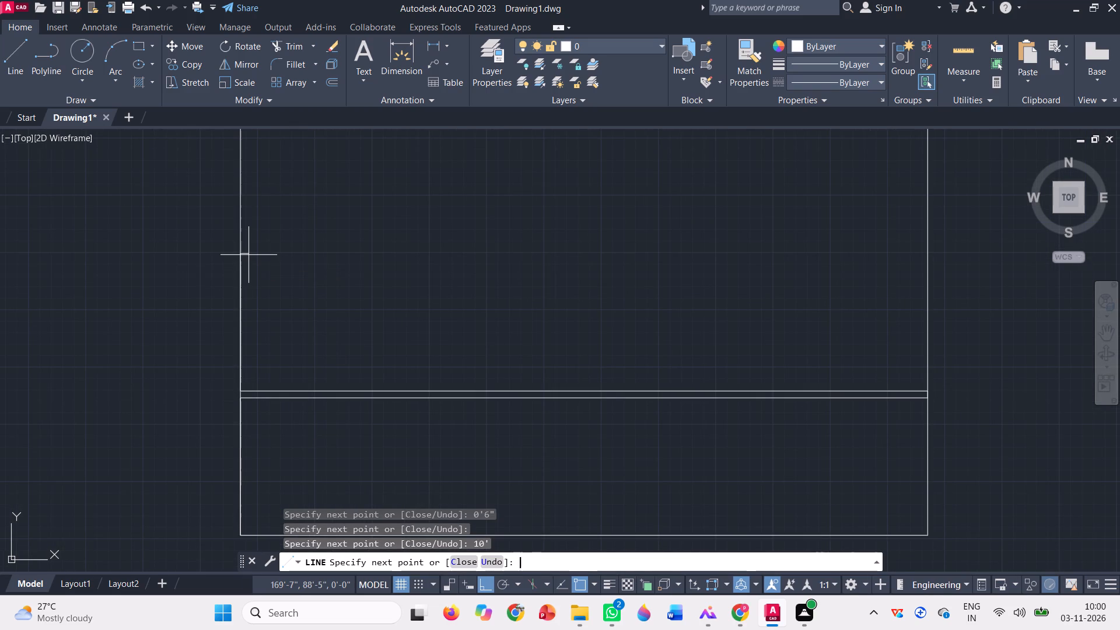
scroll(249, 255, down, 1)
scroll(651, 244, up, 1)
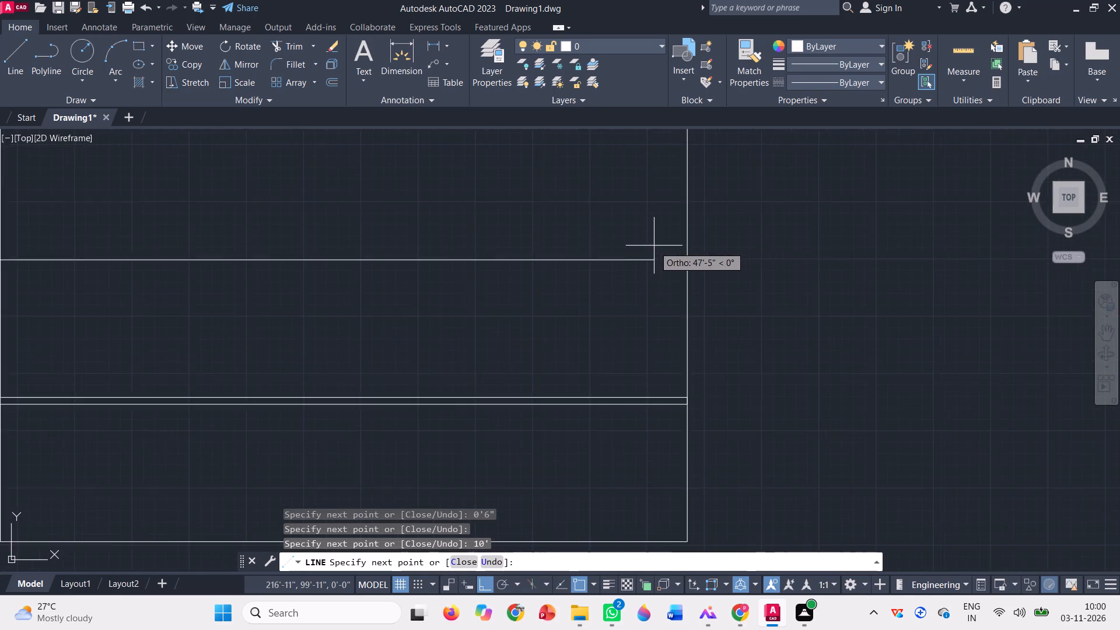
scroll(654, 246, up, 1)
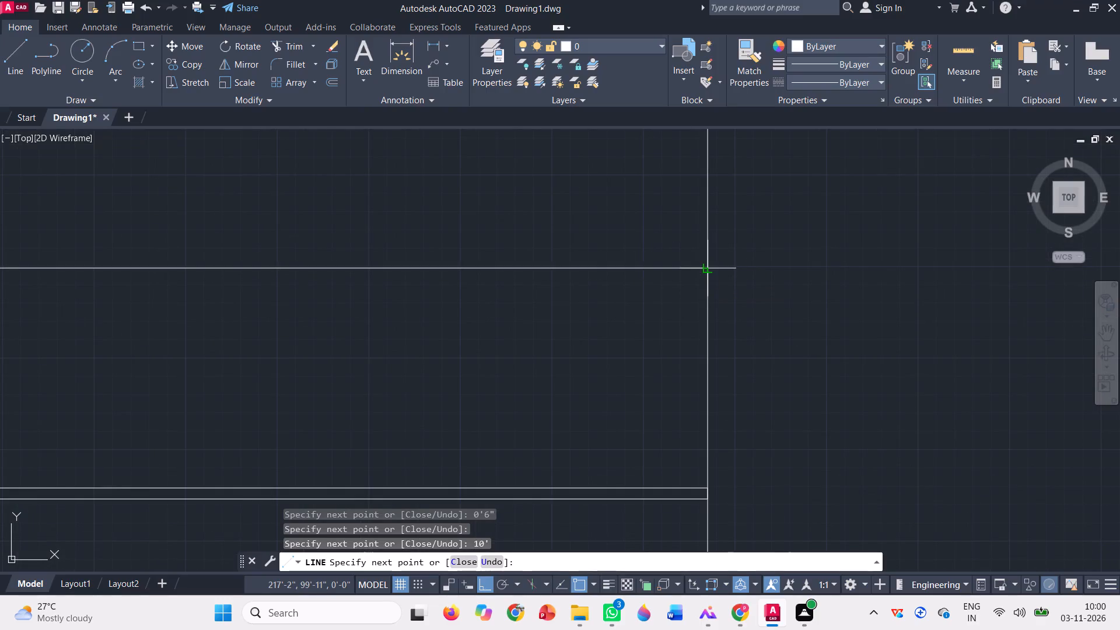
click(706, 267)
scroll(660, 320, down, 3)
text(0'6)
key(shift+quotedbl)
key(Return)
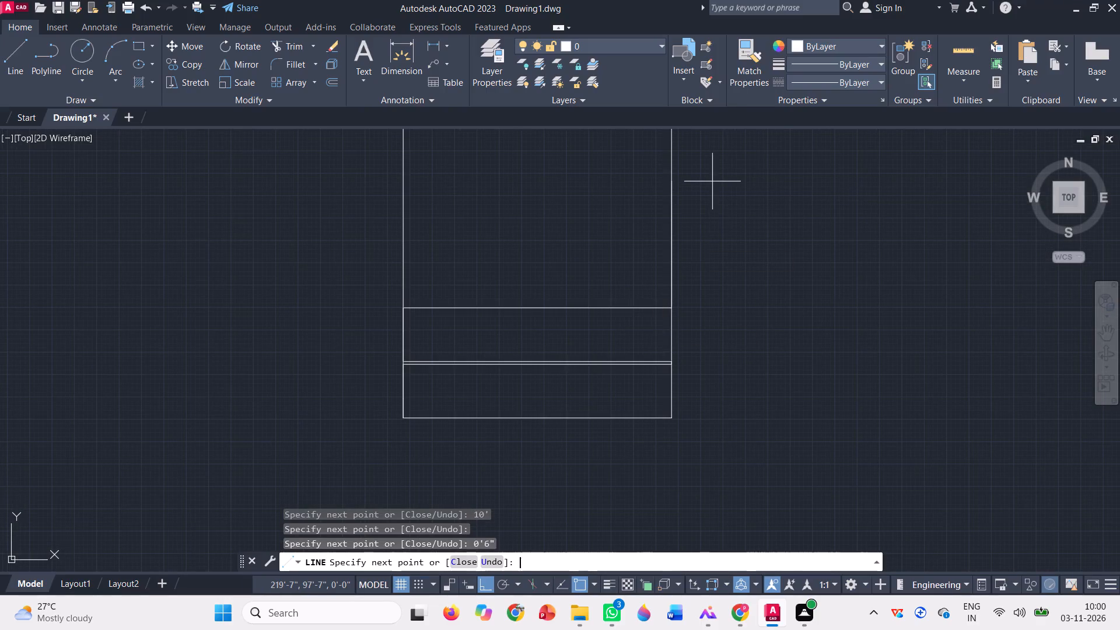
scroll(407, 290, up, 2)
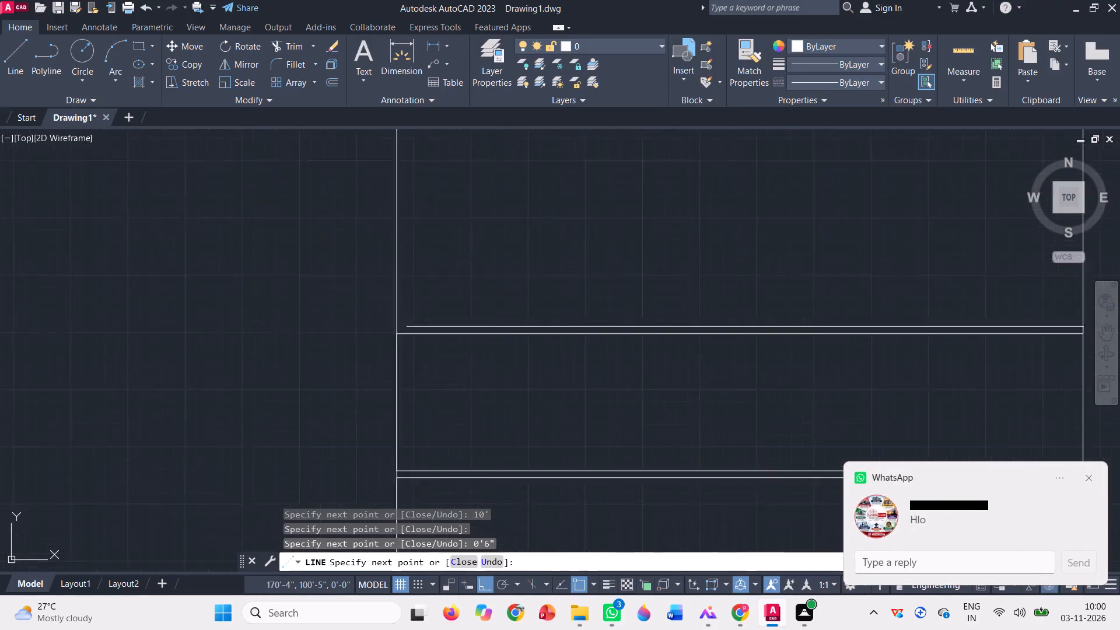
scroll(407, 293, up, 1)
click(391, 350)
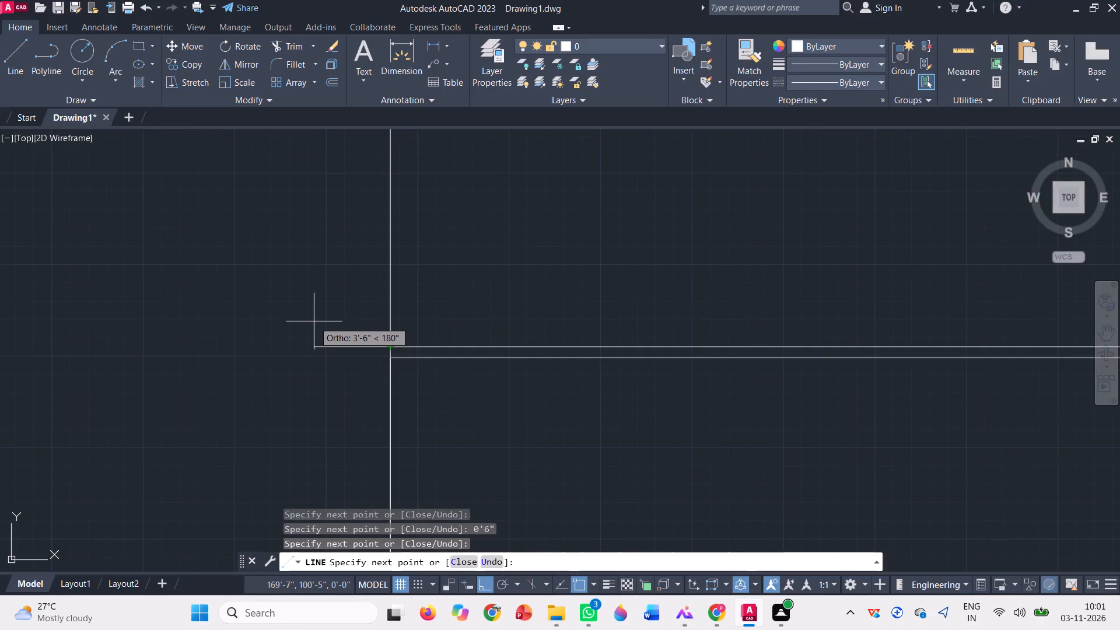
Add the third double line by continuing 10' up, across to the right vertical, 0'6" up, and back to the left vertical.
scroll(314, 320, down, 1)
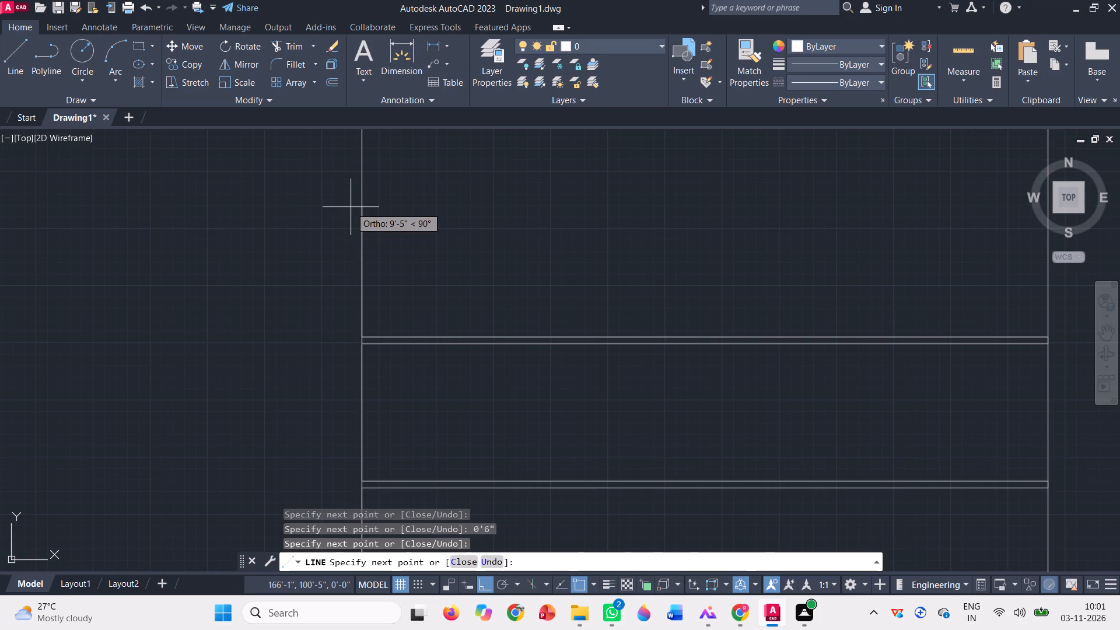
scroll(334, 380, down, 1)
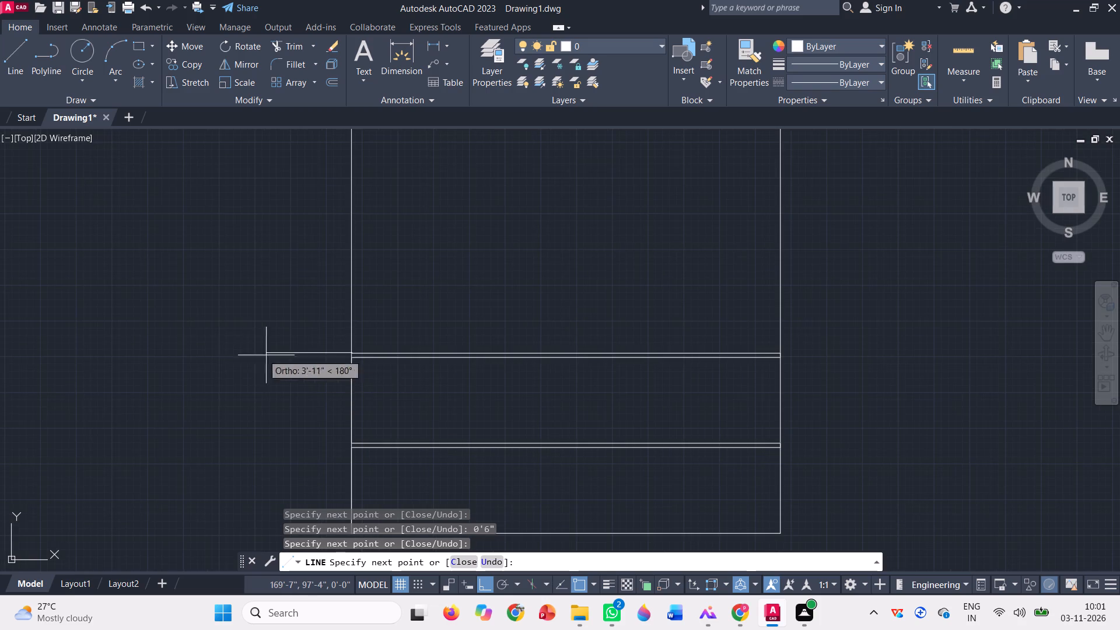
text(10')
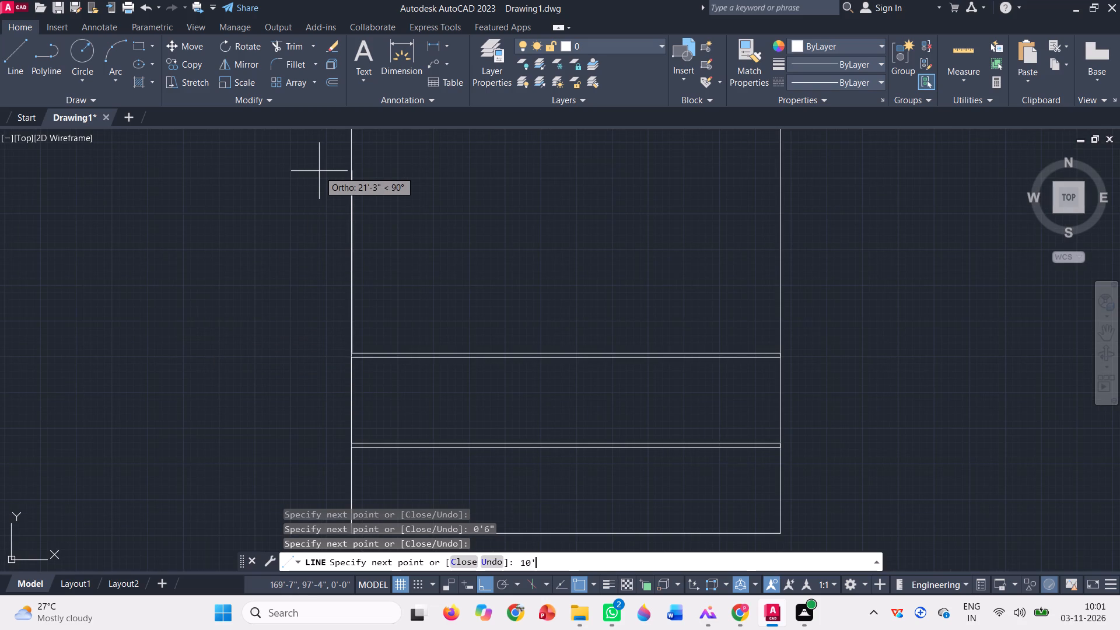
key(Return)
scroll(318, 297, down, 1)
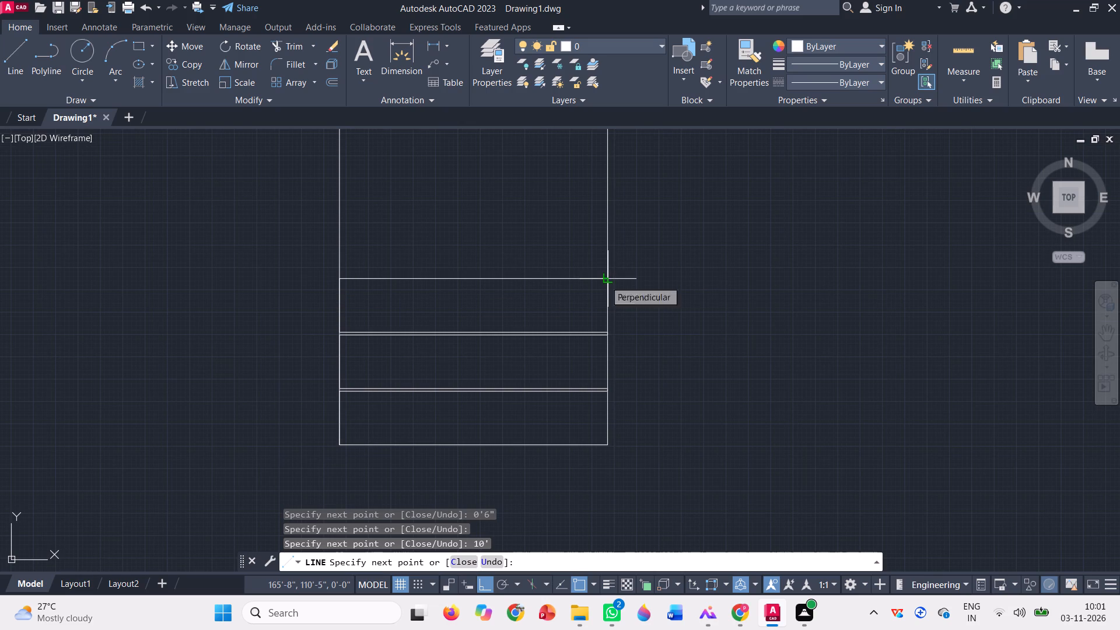
click(605, 281)
scroll(416, 347, down, 1)
text(0'6")
key(Return)
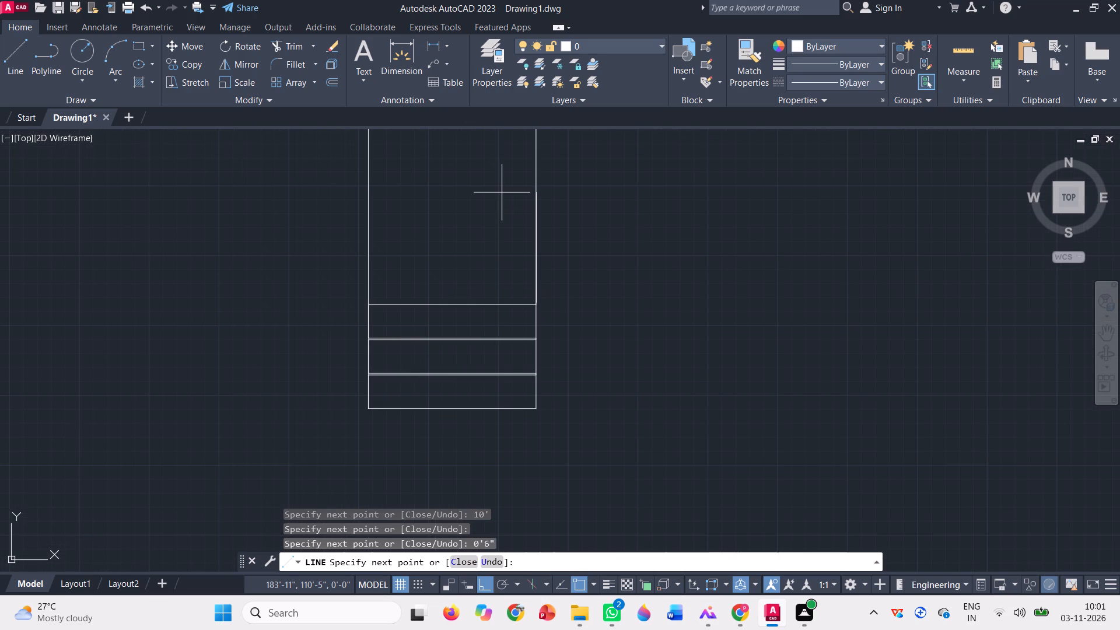
scroll(382, 299, up, 3)
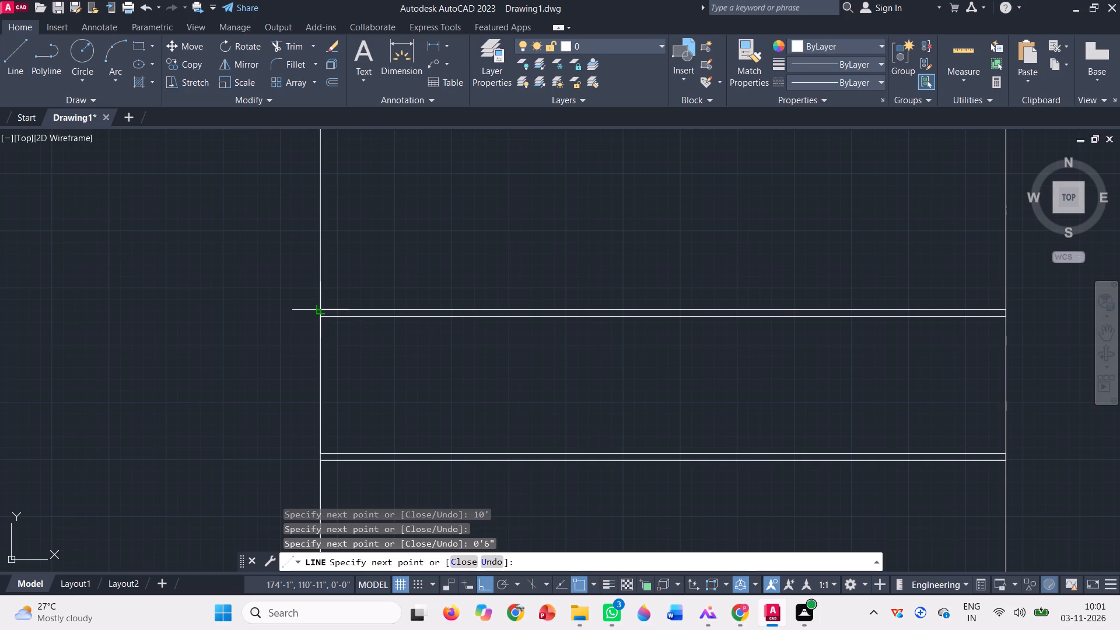
click(321, 310)
Add the fourth double line the same way, 10' higher and 0'6" thick, and end the Line command at the left vertical.
scroll(284, 365, down, 1)
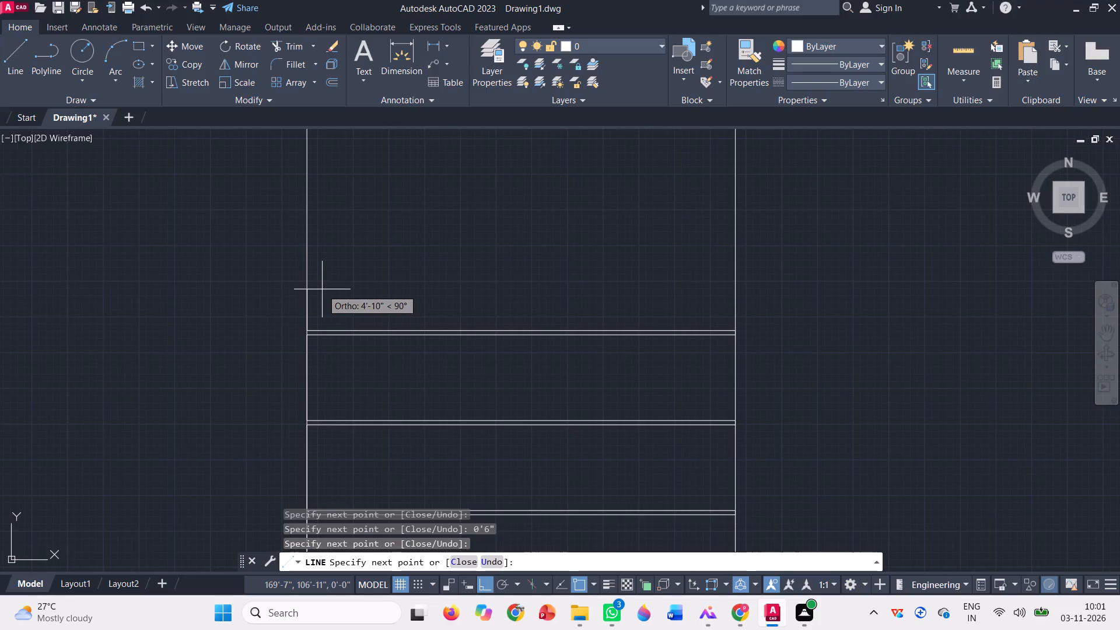
scroll(322, 289, down, 1)
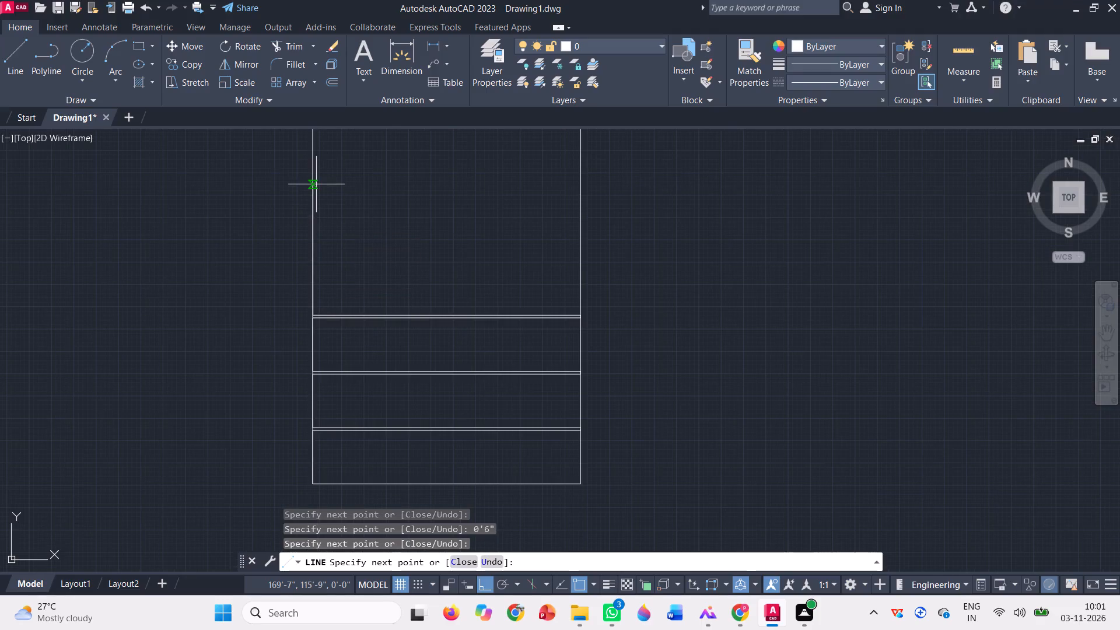
text(10')
key(Return)
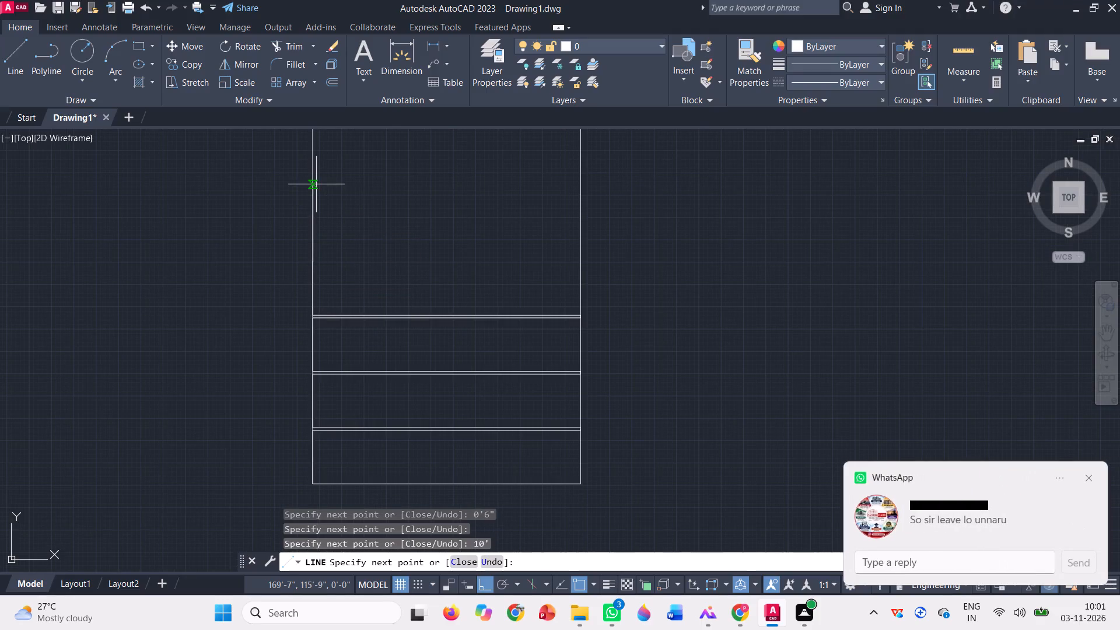
click(584, 262)
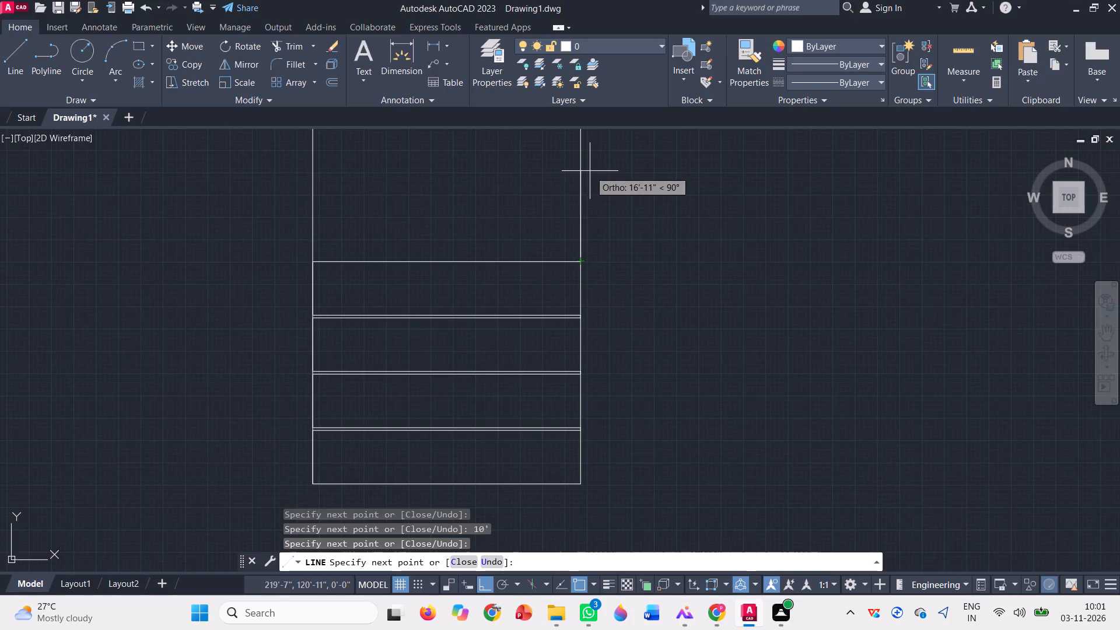
text(0'6")
key(Return)
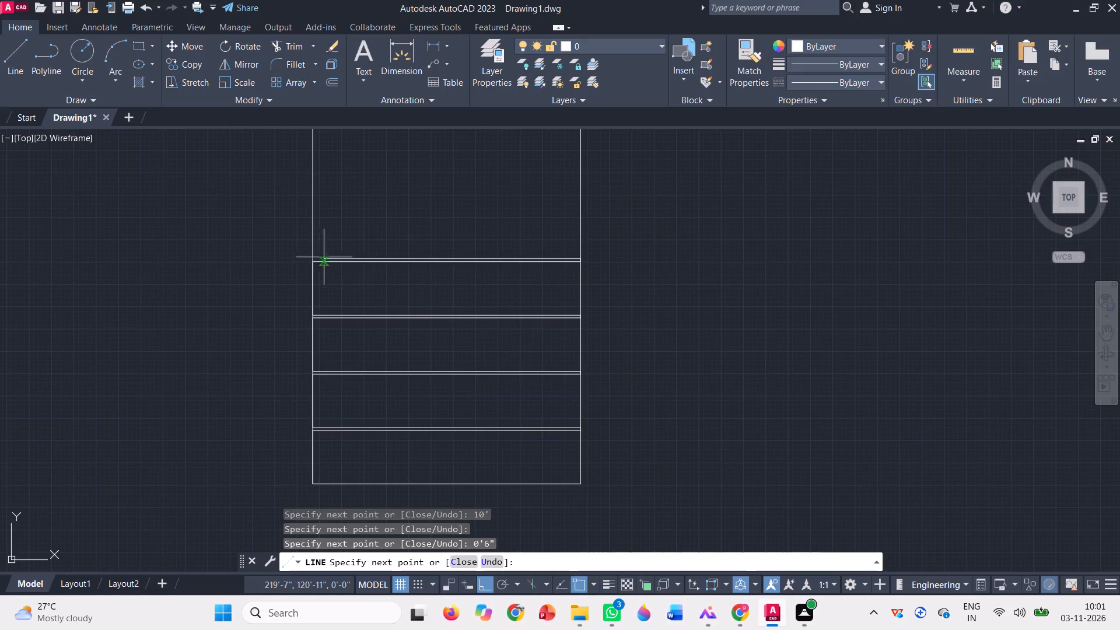
scroll(320, 253, up, 2)
click(300, 267)
key(space)
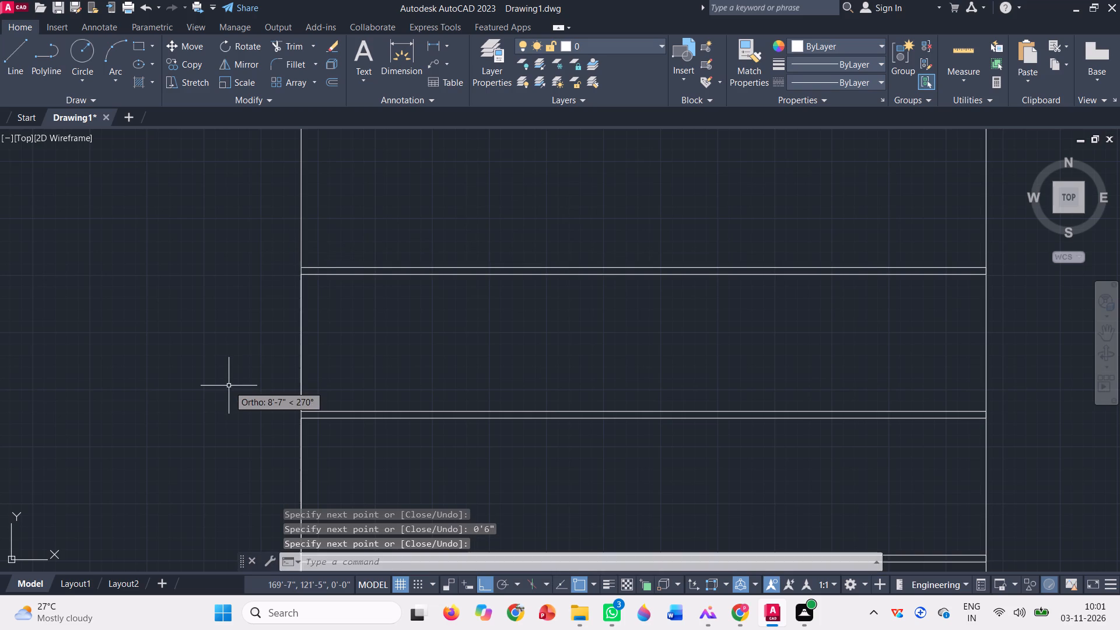
Move the base line, all horizontal double lines and the two long verticals about 67' to the right, leaving the short vertical construction segments behind.
scroll(229, 386, down, 2)
scroll(356, 335, down, 1)
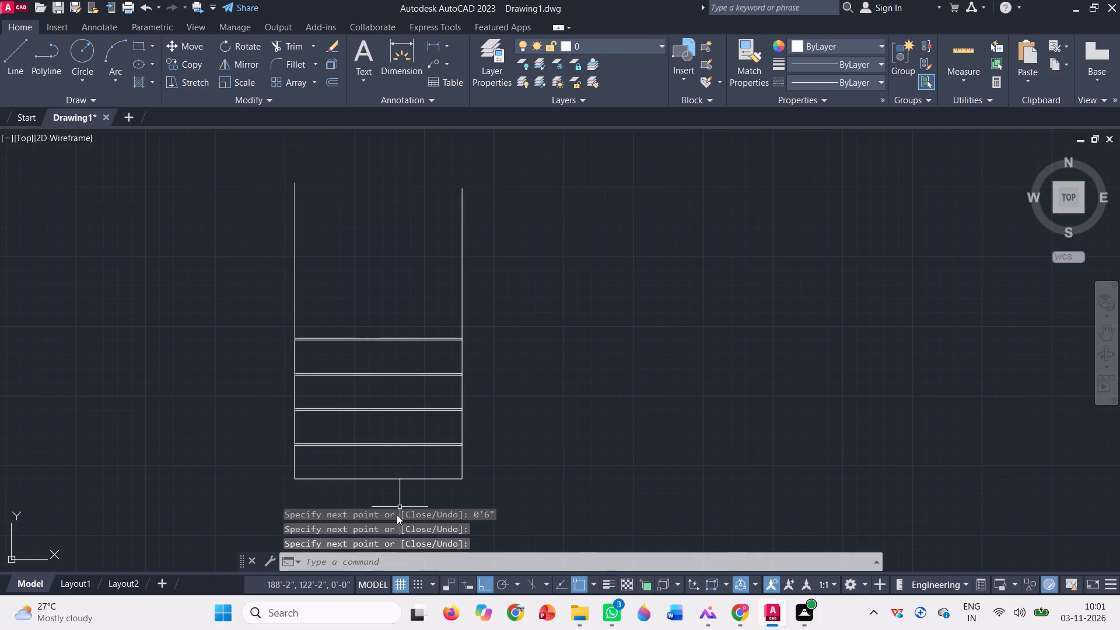
click(395, 488)
click(358, 311)
click(550, 250)
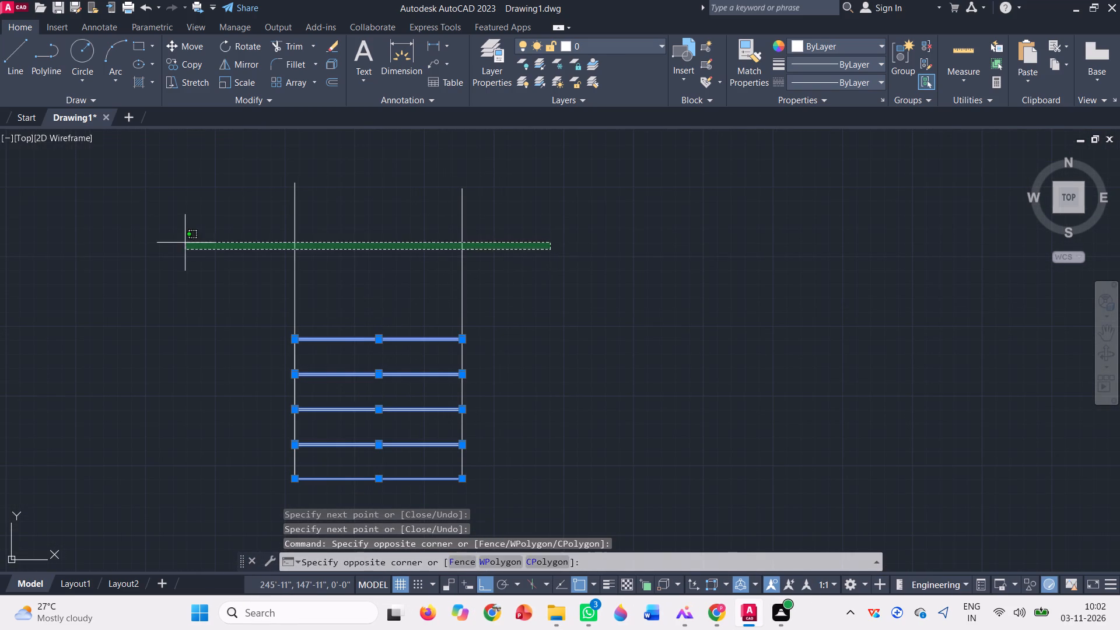
click(185, 243)
text(m)
key(space)
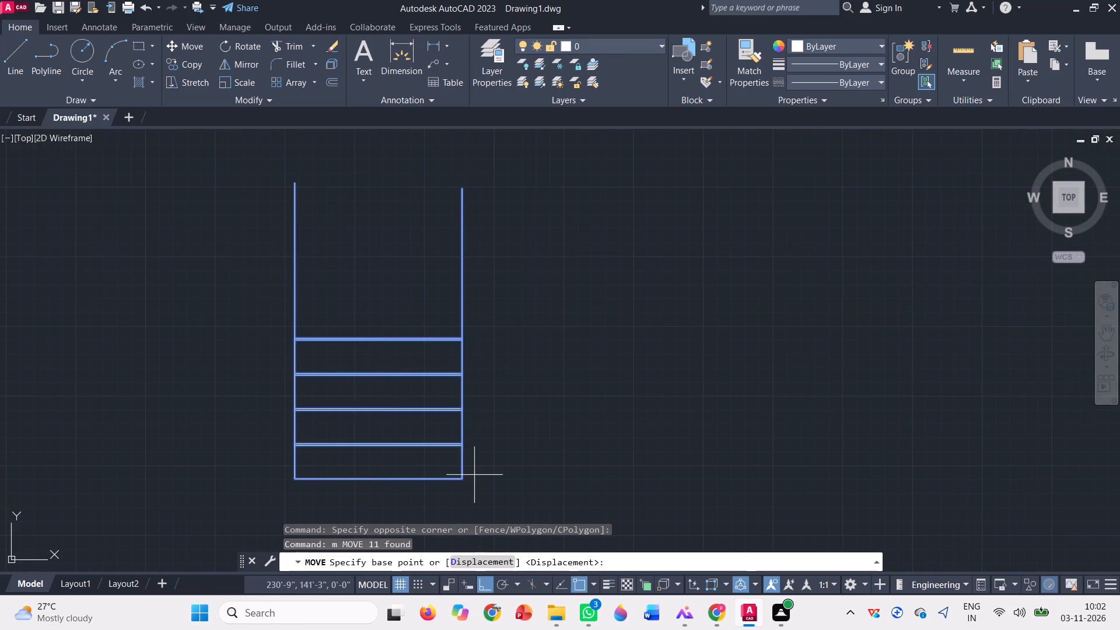
click(465, 477)
click(687, 444)
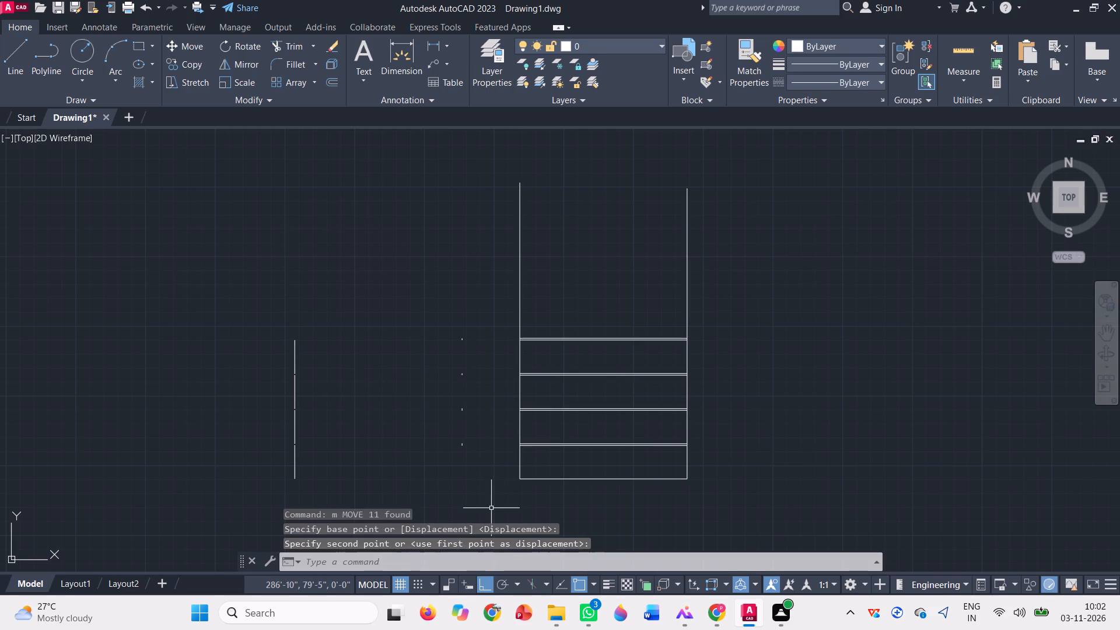
Delete the leftover 10' and 0'6" vertical construction segments at the outline's original location.
click(486, 485)
click(432, 299)
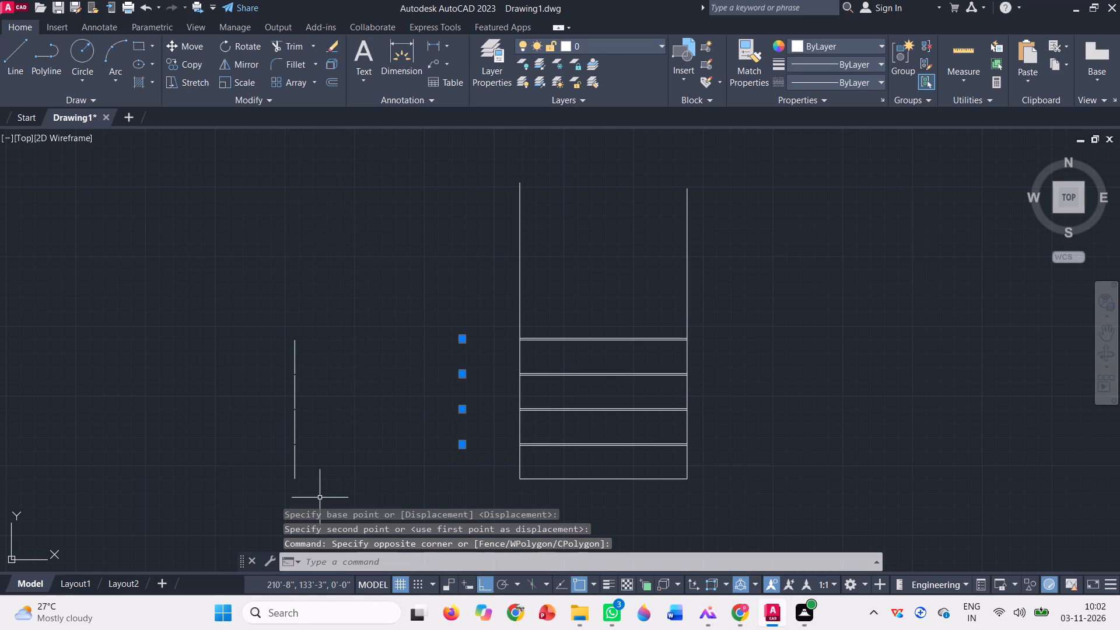
click(320, 498)
click(218, 295)
key(Delete)
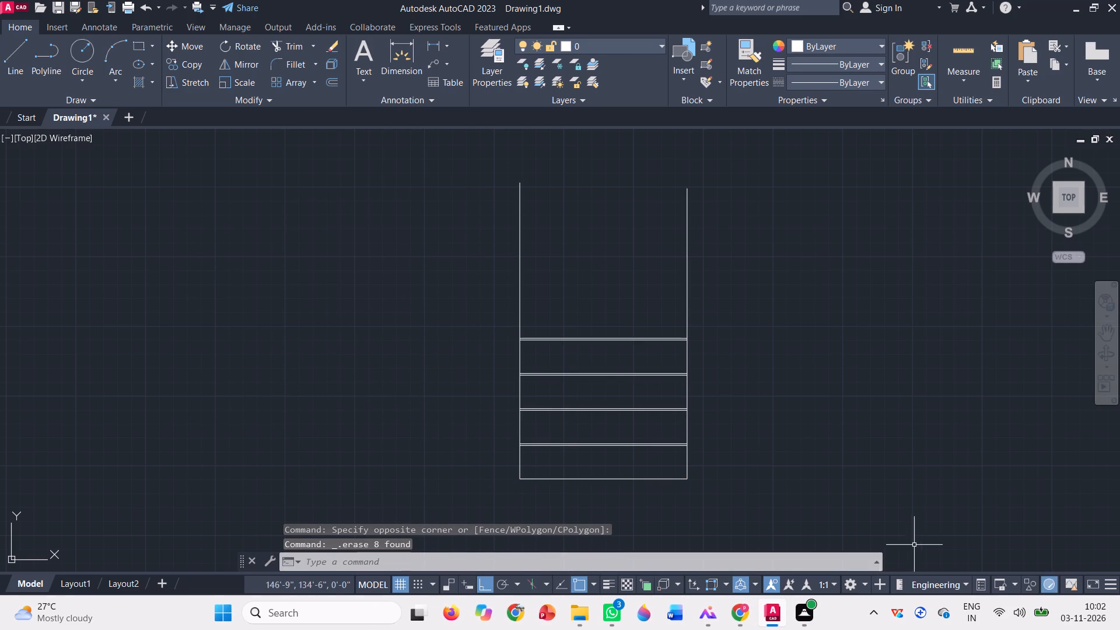
Move the whole building outline with its floor lines horizontally about 57' to the left, using its lower-left corner as base point.
click(761, 520)
click(338, 243)
key(comma)
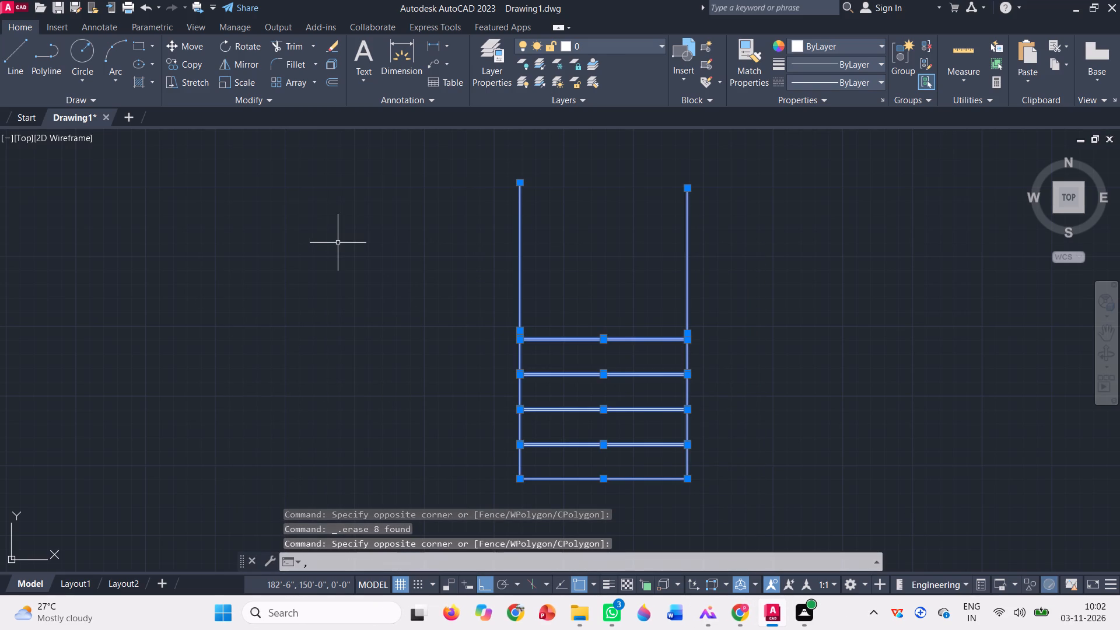
key(BackSpace)
text(m)
key(space)
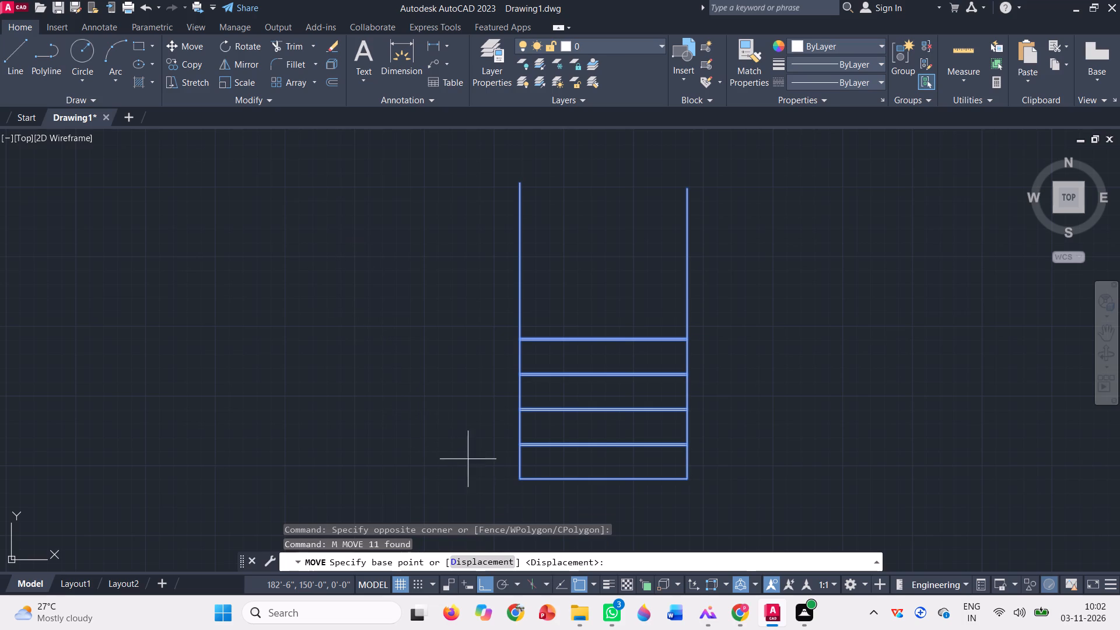
click(524, 481)
click(330, 471)
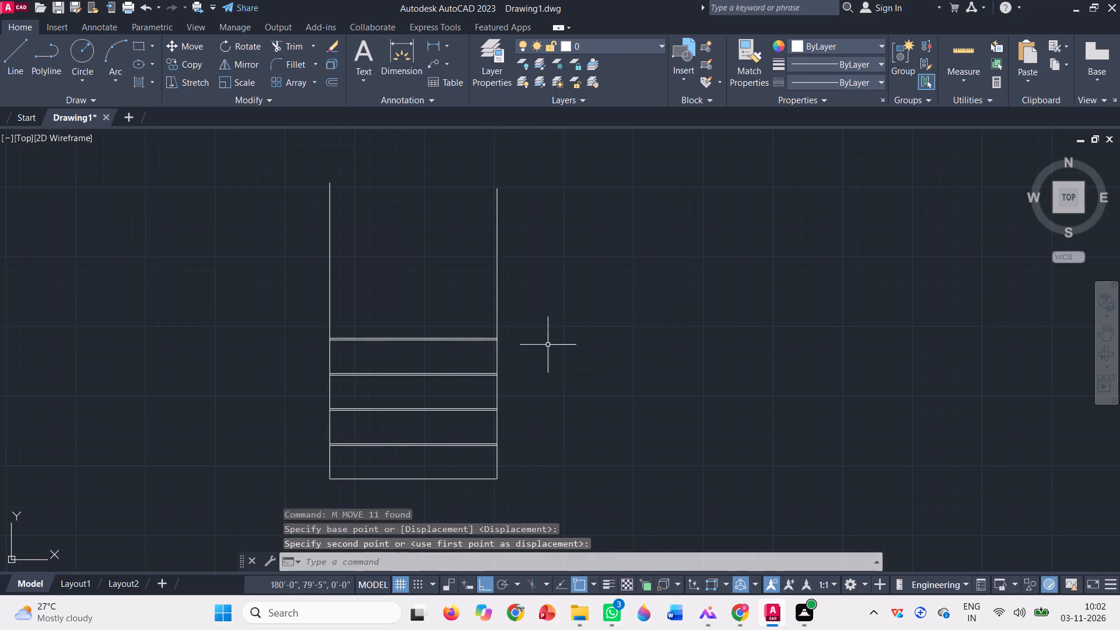
key(Escape)
Trim off the parts of both long verticals that extend above the topmost double line.
click(290, 45)
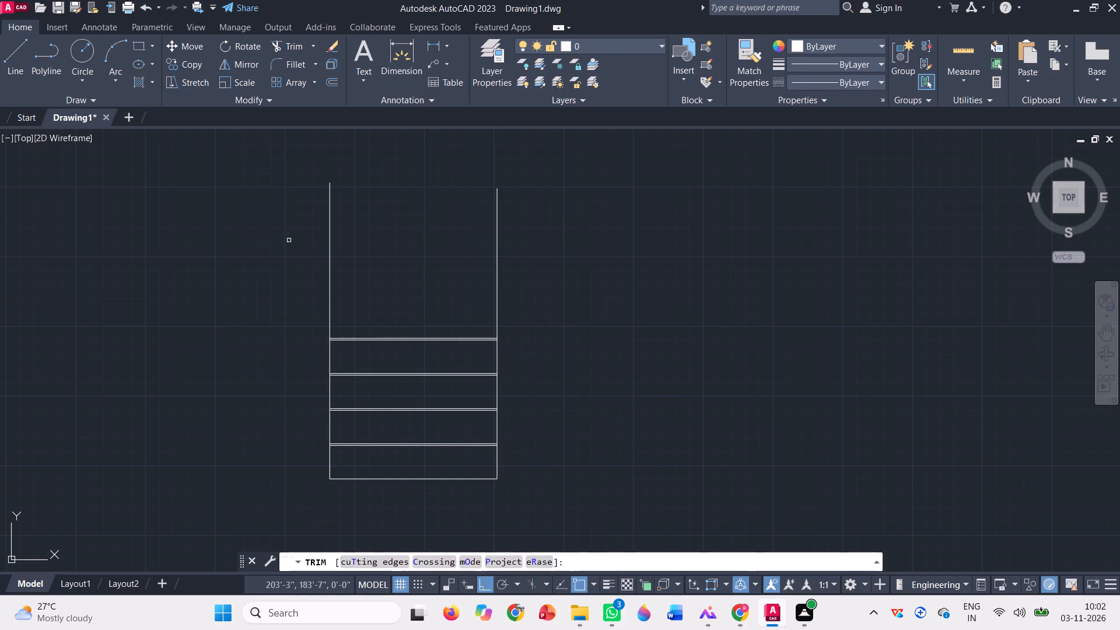
click(289, 243)
click(713, 276)
key(Escape)
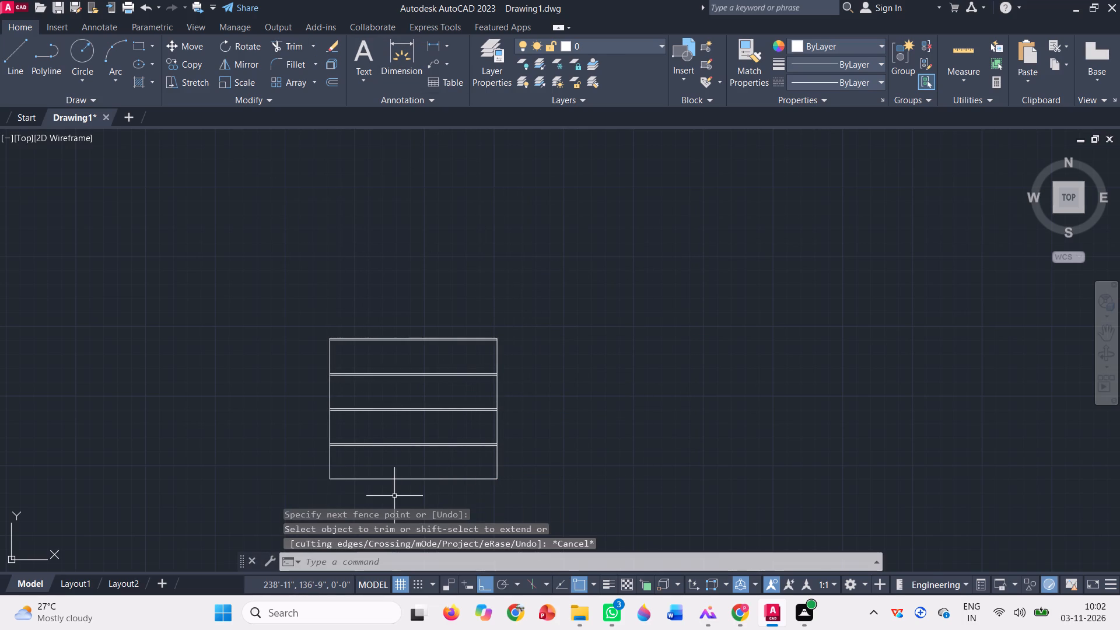
Draw a wall rectangle about 6" wide inside the outline's lower-right corner, from the base line up to the first floor line's underside.
scroll(394, 496, up, 1)
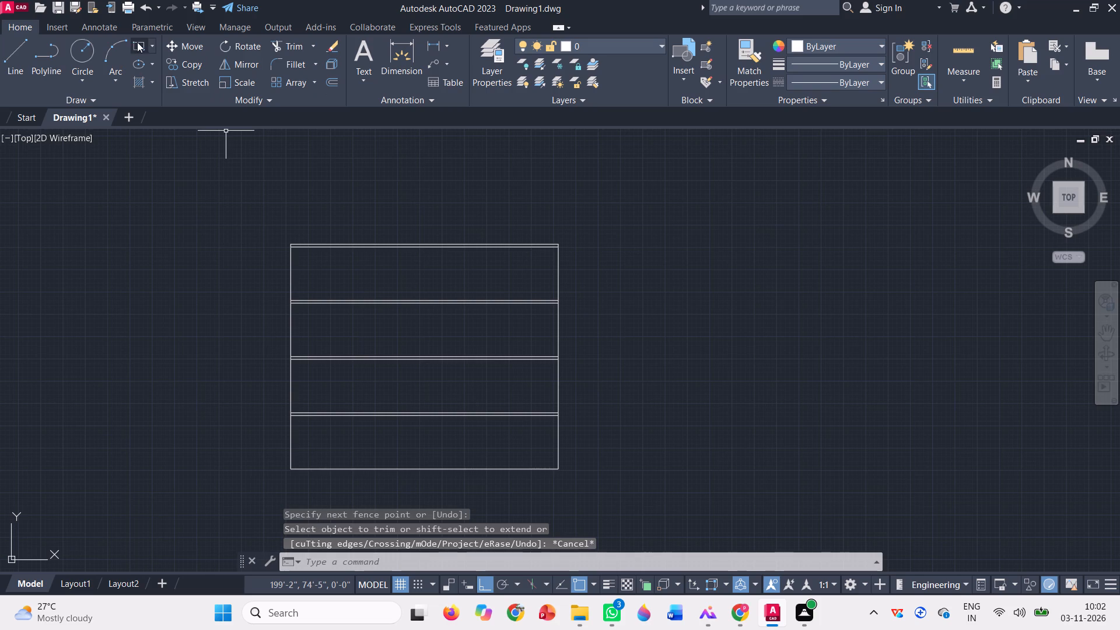
click(137, 42)
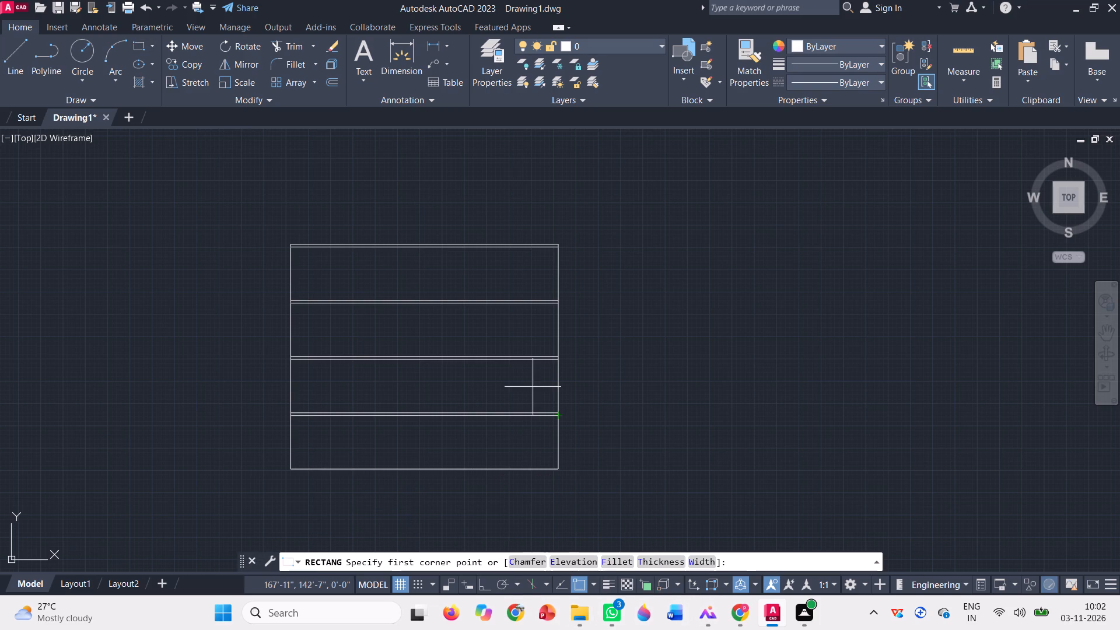
scroll(514, 458, up, 1)
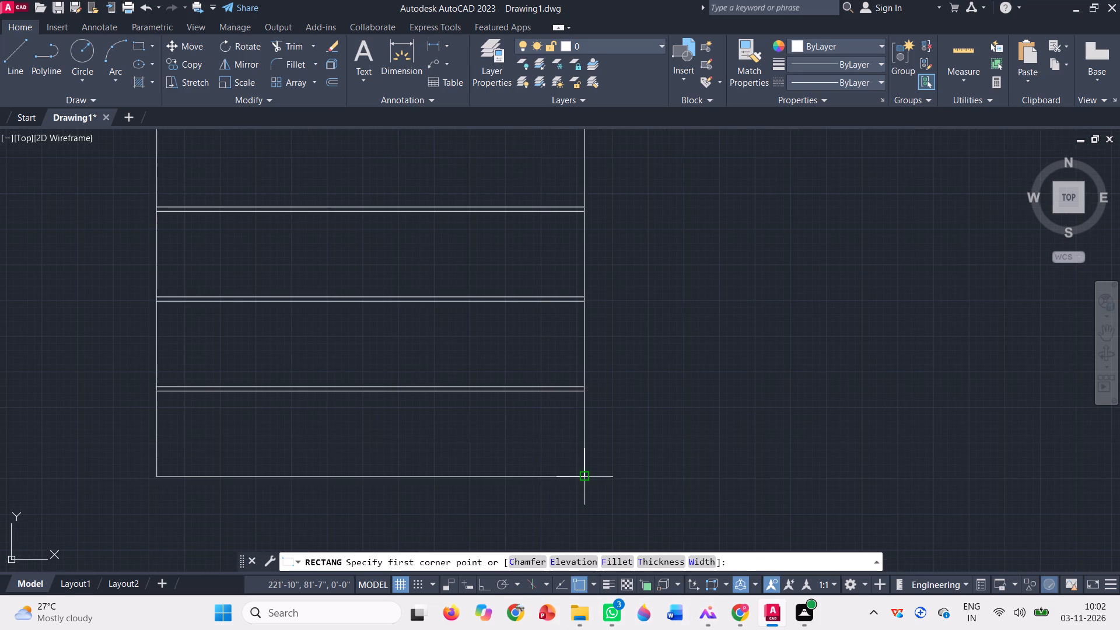
click(587, 478)
scroll(580, 389, up, 3)
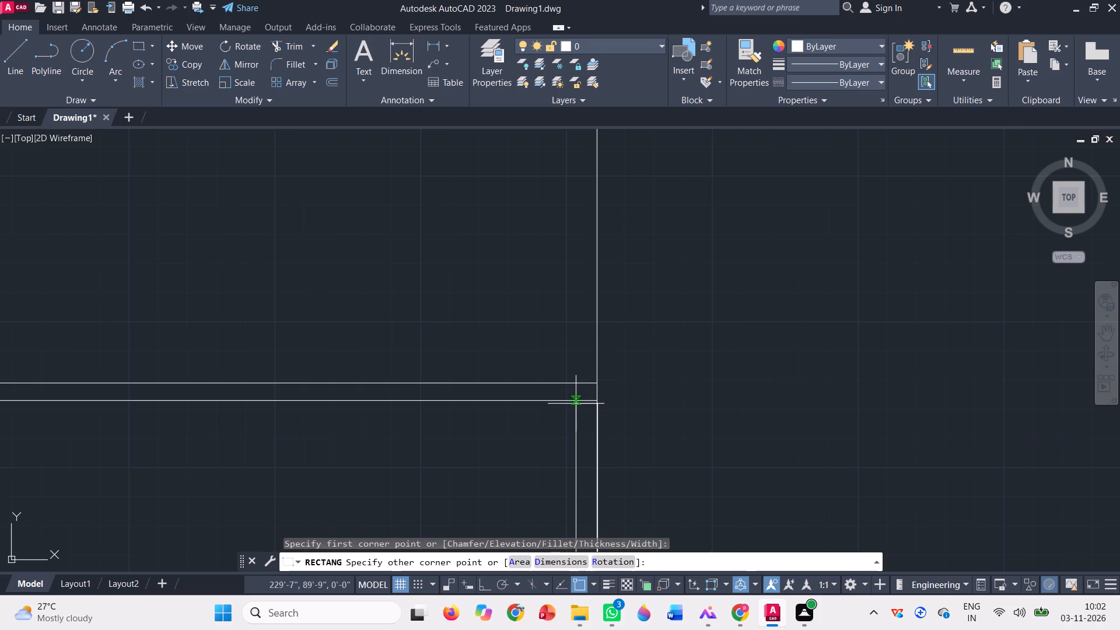
click(580, 399)
scroll(608, 354, down, 2)
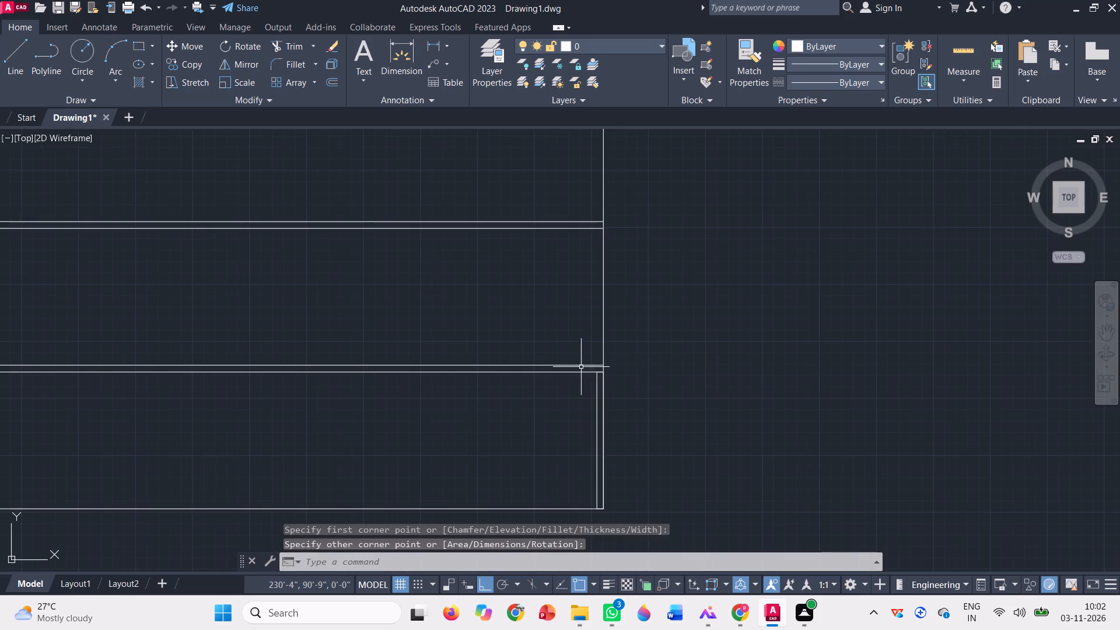
scroll(570, 380, down, 2)
click(138, 50)
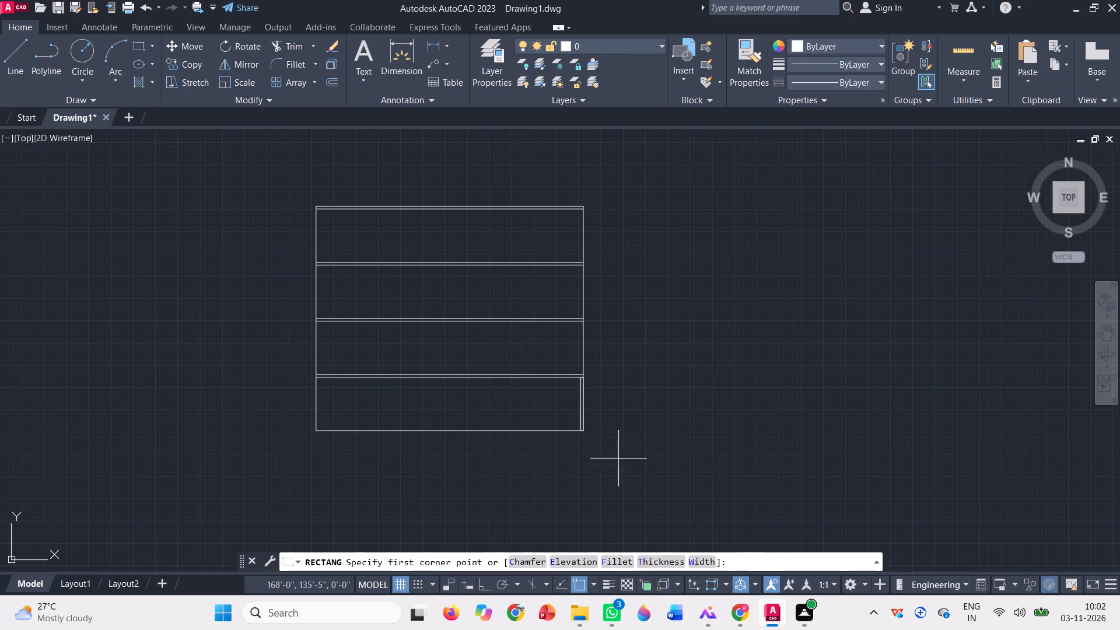
key(Escape)
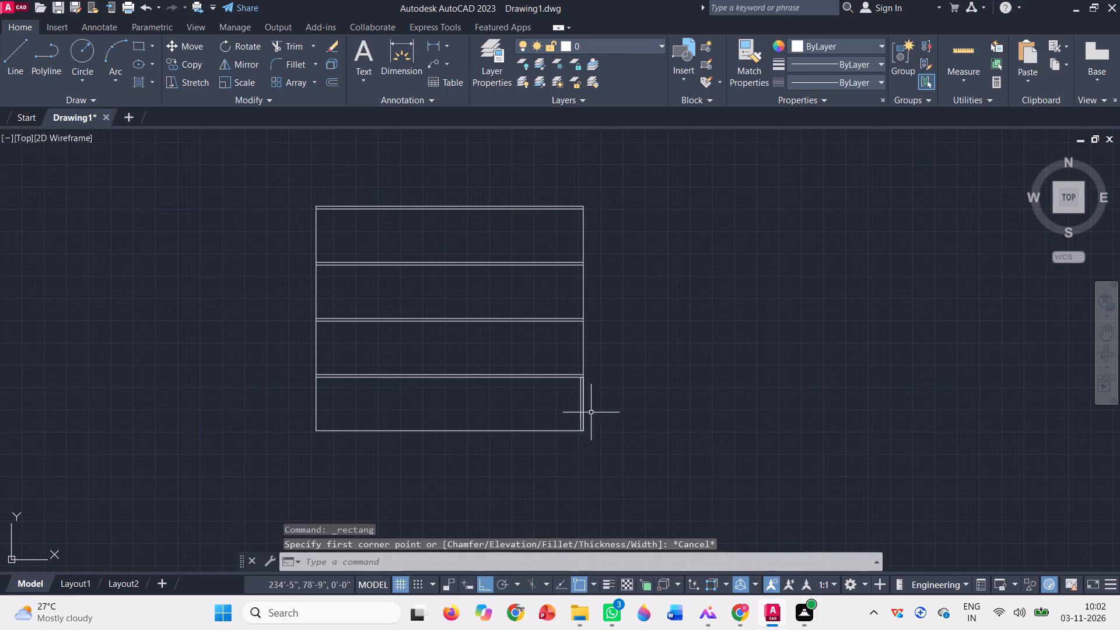
Copy the thin wall rectangle about 11' to the left along the first floor line's underside.
scroll(582, 406, up, 3)
click(580, 405)
text(co)
key(space)
click(580, 293)
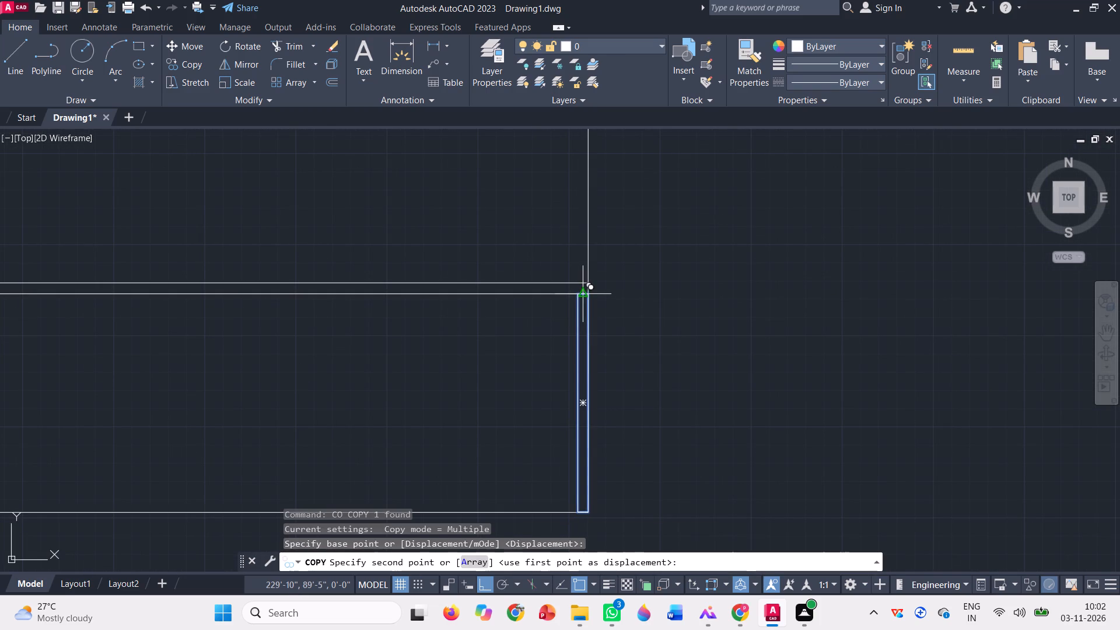
scroll(583, 292, down, 2)
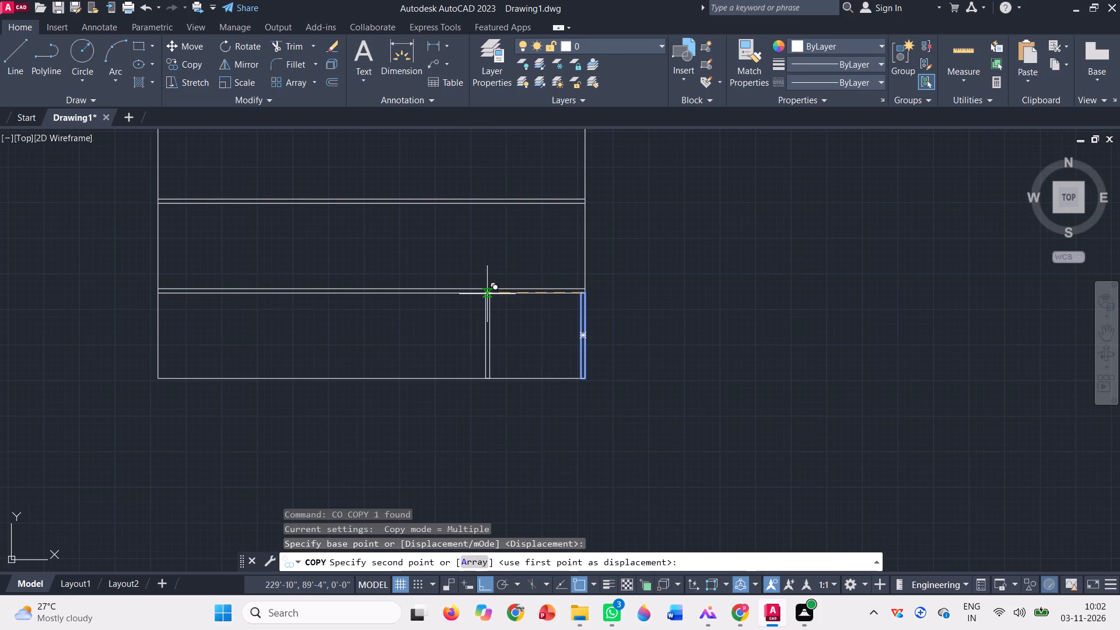
click(487, 294)
key(Escape)
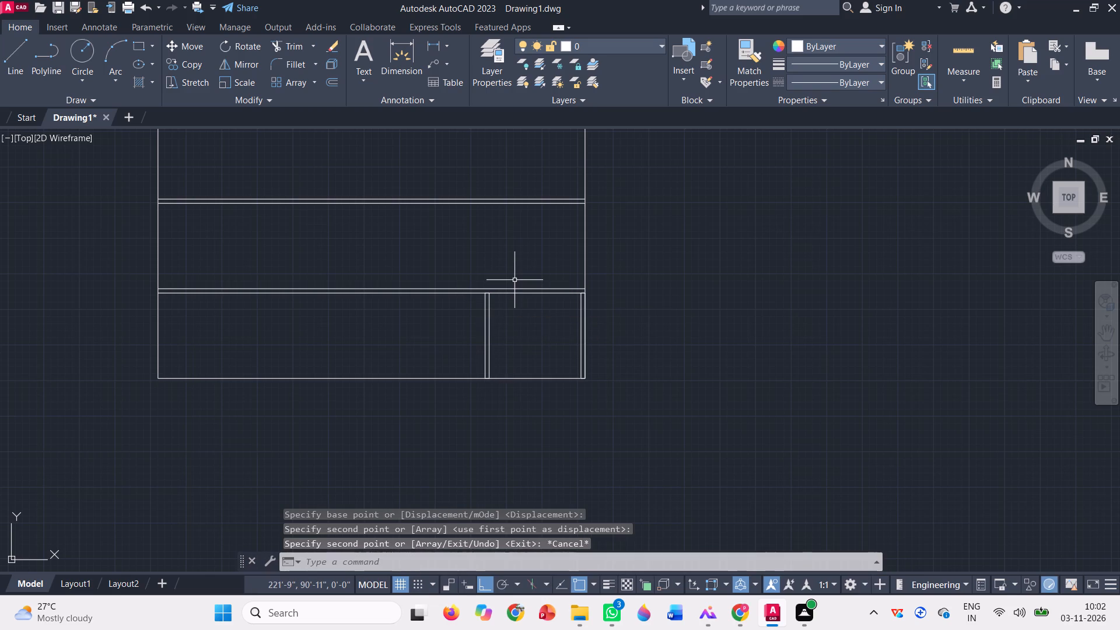
Draw a rectangle about 16' wide and 6'-7" high leftward from the copied wall's lower-right corner on the base line.
scroll(513, 280, up, 1)
click(141, 41)
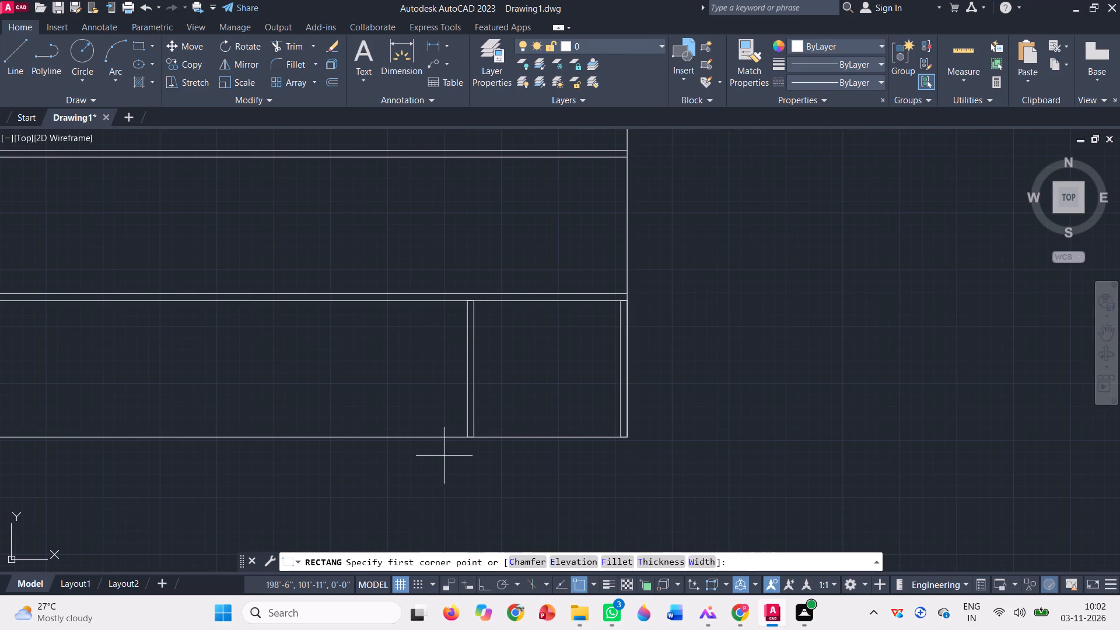
scroll(481, 433, up, 2)
click(463, 443)
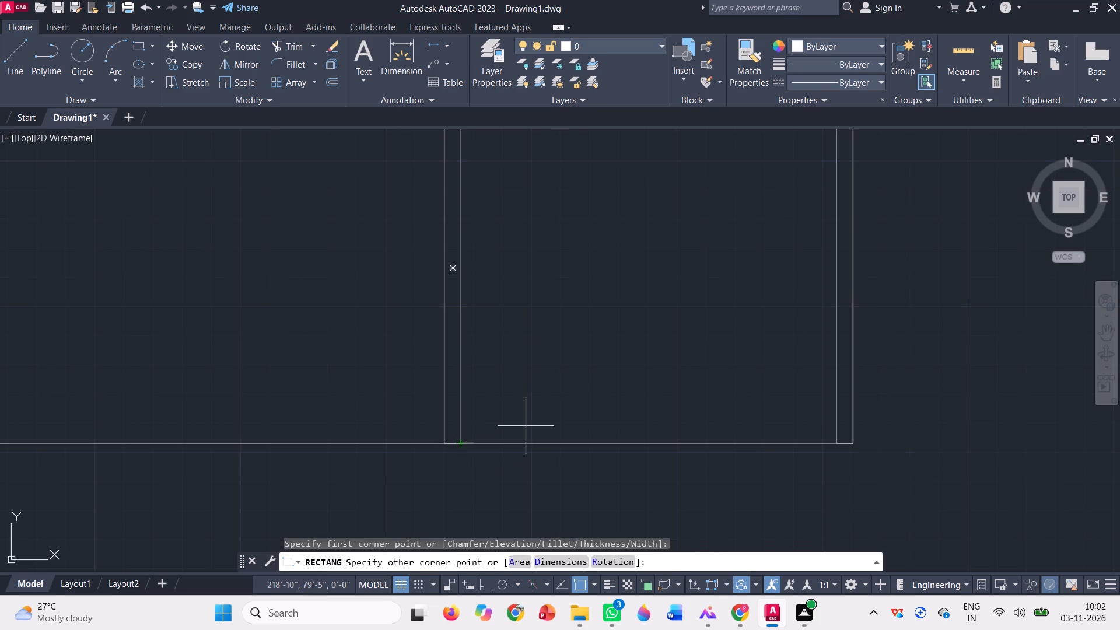
scroll(532, 426, down, 2)
scroll(300, 348, down, 1)
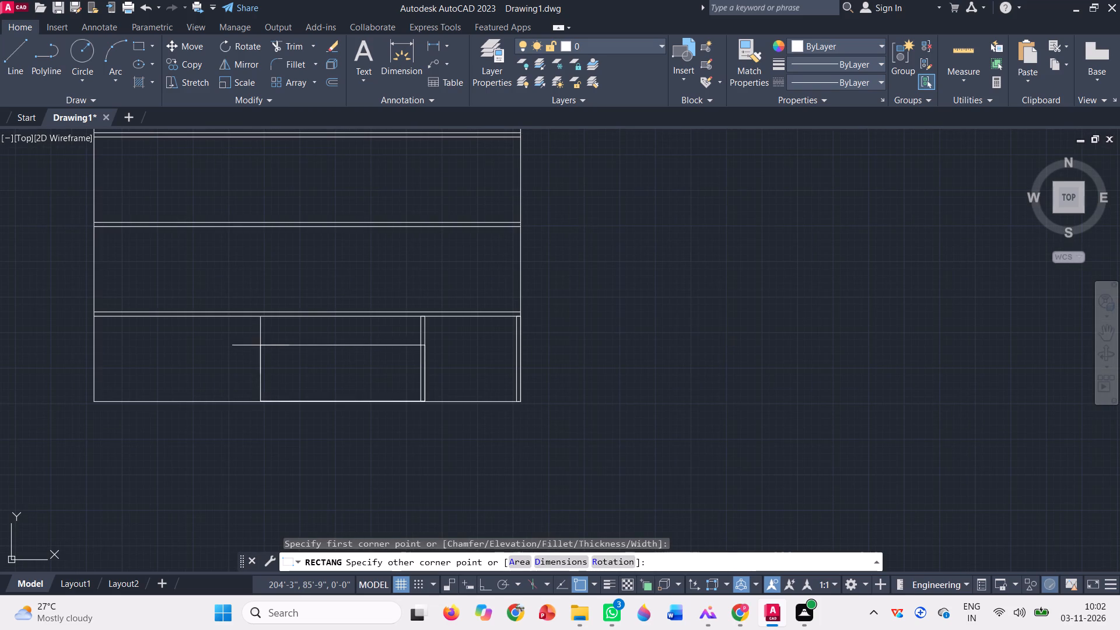
scroll(267, 332, up, 1)
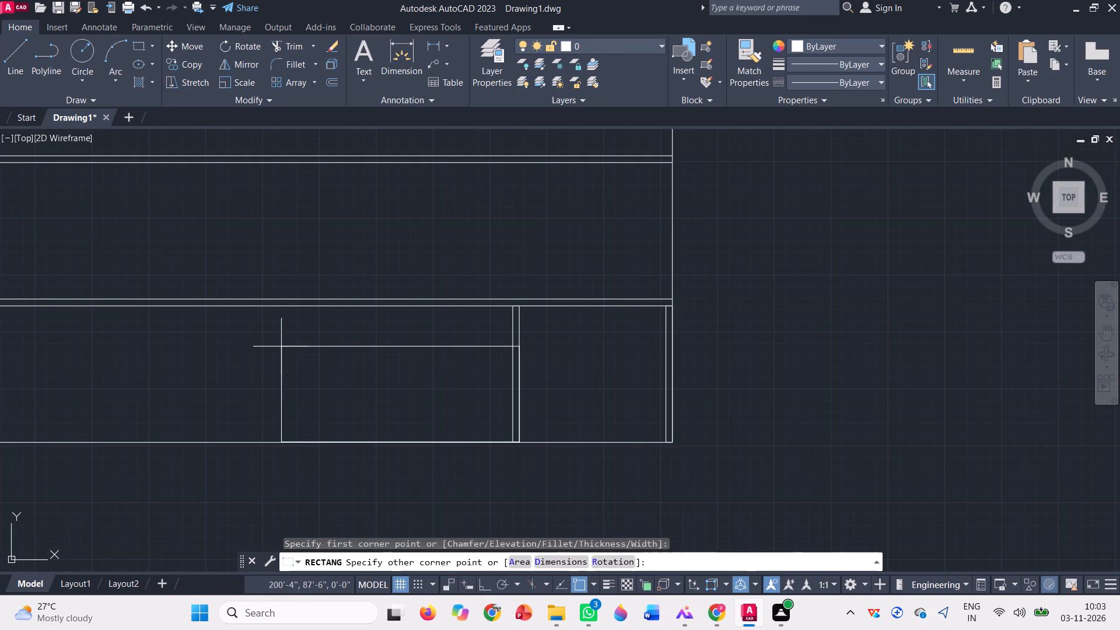
click(299, 352)
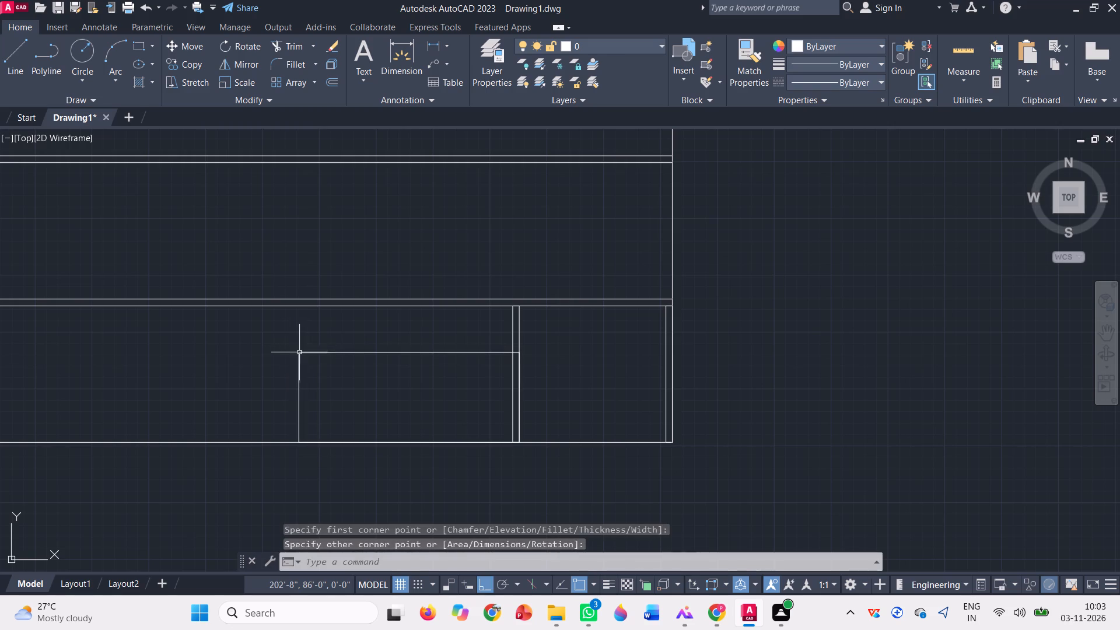
Draw a rectangle about 5' wide from the first floor line's underside to the base line, overlapping the low rectangle's left end.
click(130, 39)
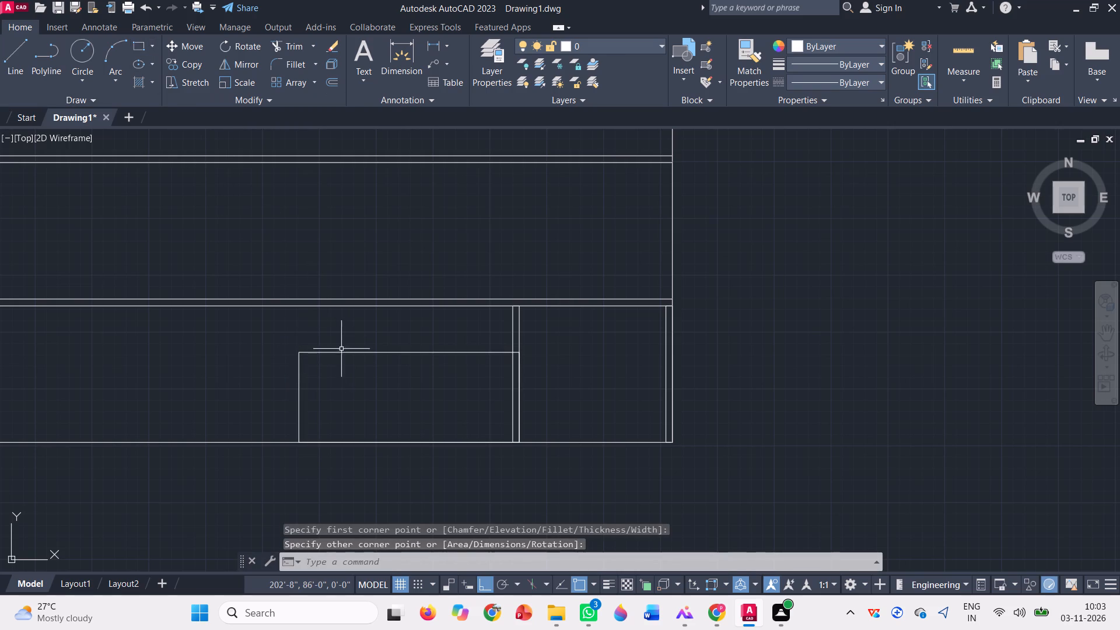
click(146, 51)
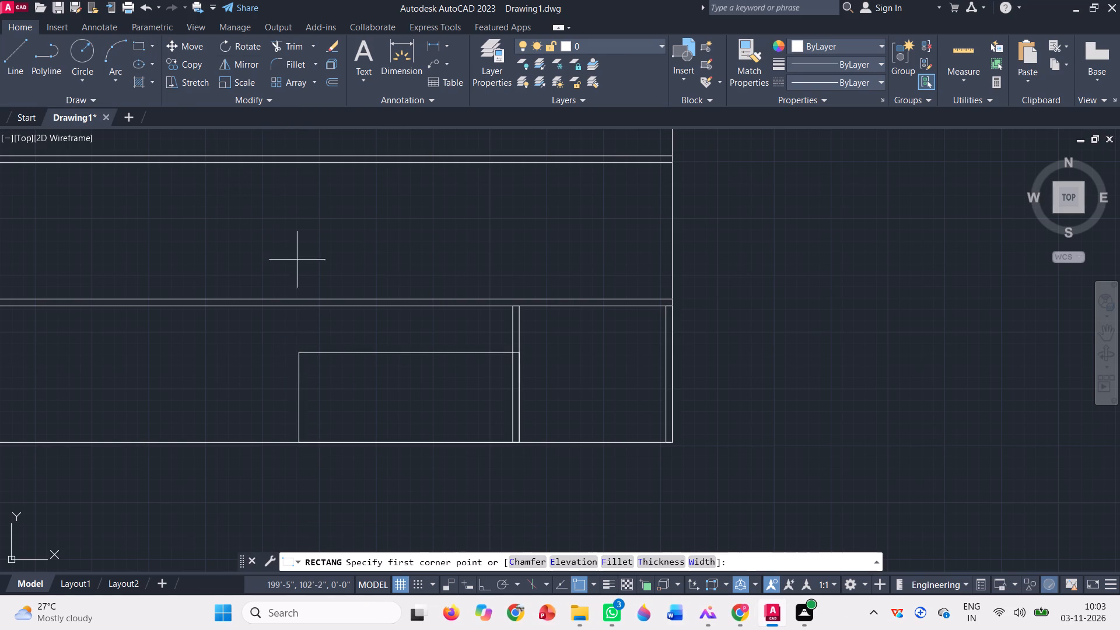
click(332, 307)
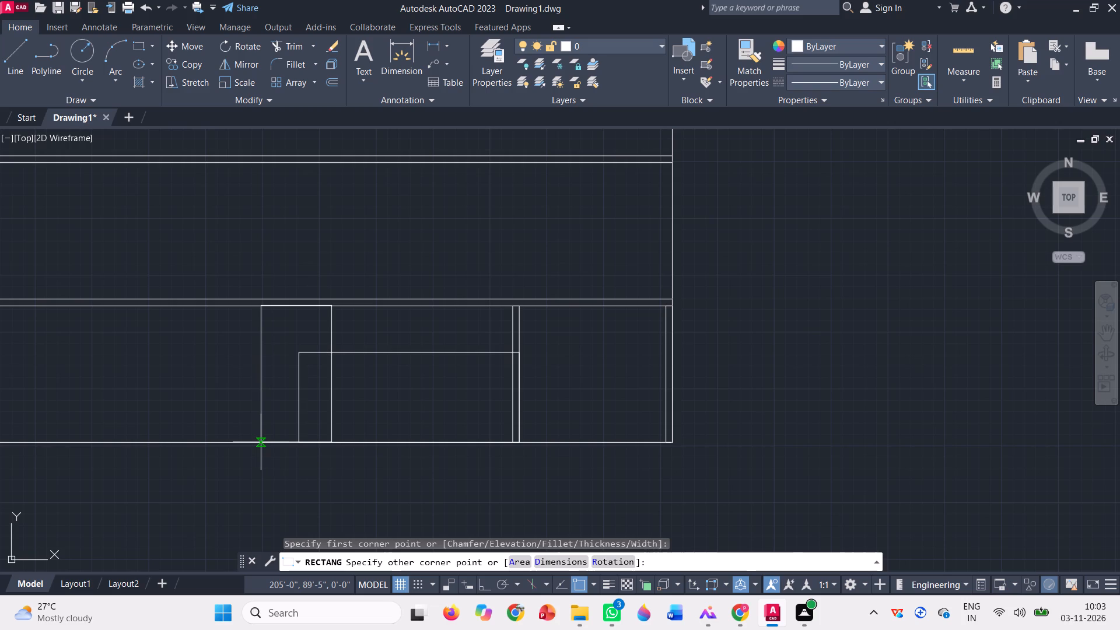
click(261, 442)
Move the 5' wide full-height rectangle slightly to the left along the floor line.
click(275, 375)
click(197, 326)
text(m)
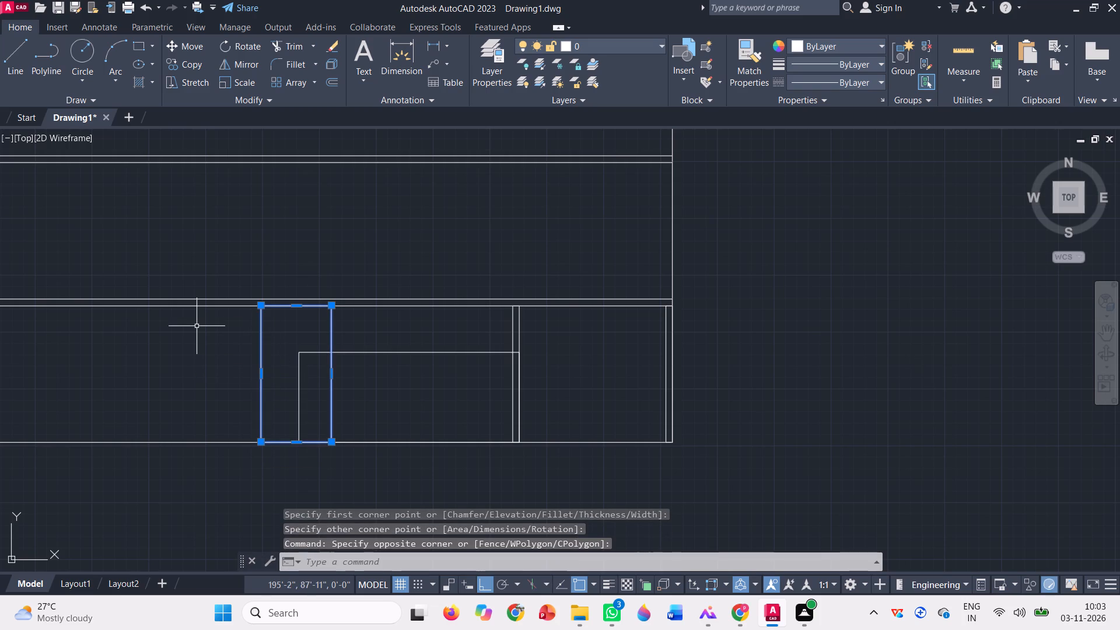
key(space)
click(260, 309)
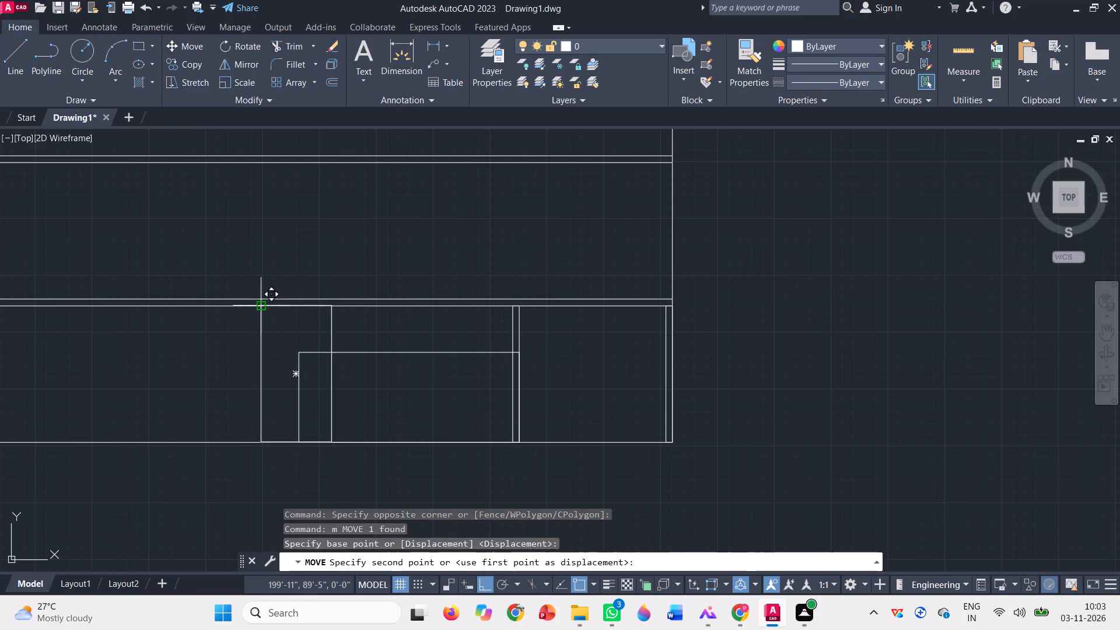
click(252, 310)
scroll(410, 332, down, 2)
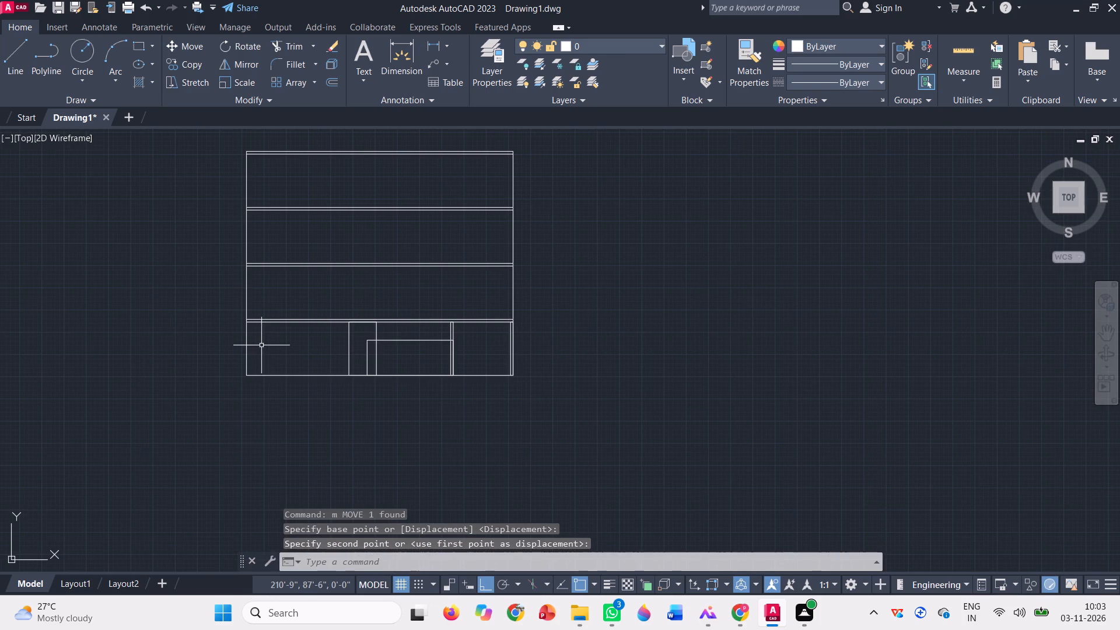
Draw a rectangle about 11' wide from the moved rectangle's lower-left corner leftward and up to the first floor line's underside.
click(138, 46)
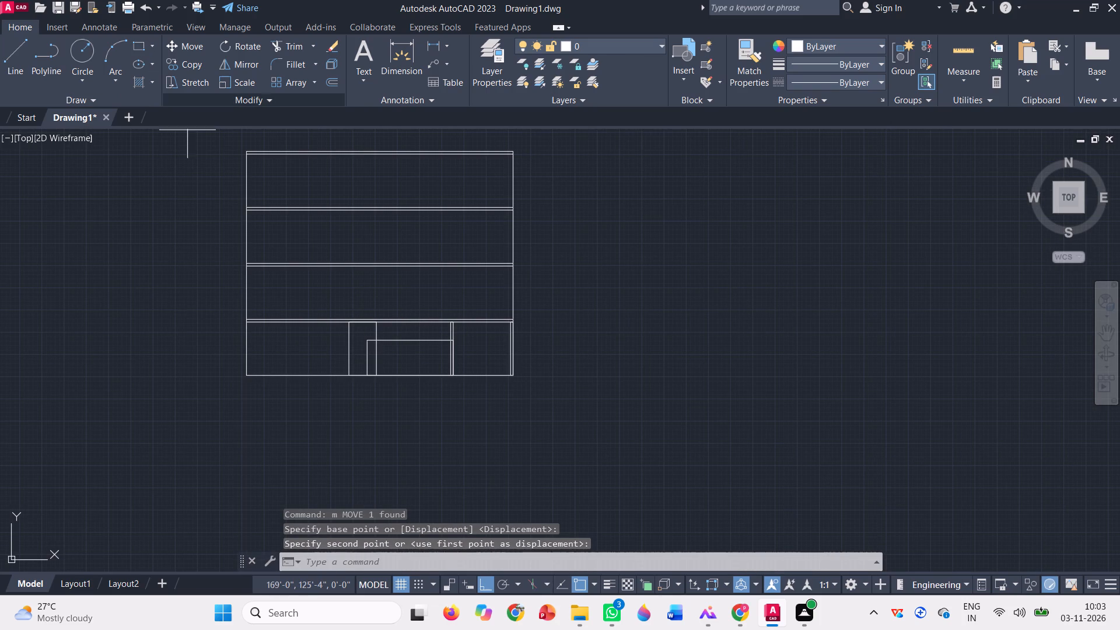
click(349, 376)
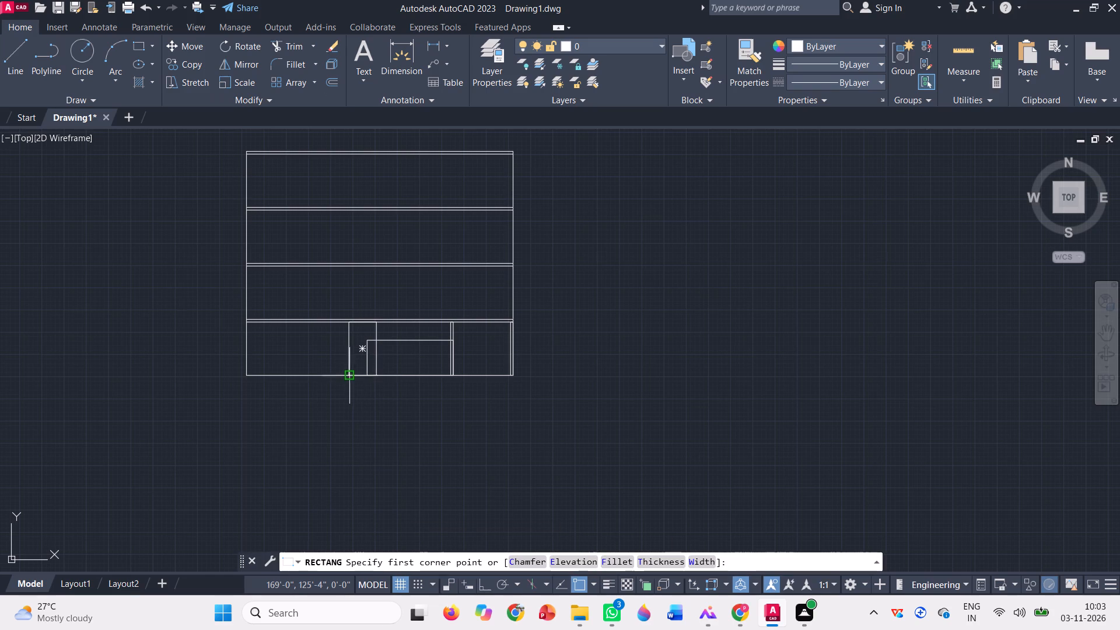
scroll(318, 333, up, 1)
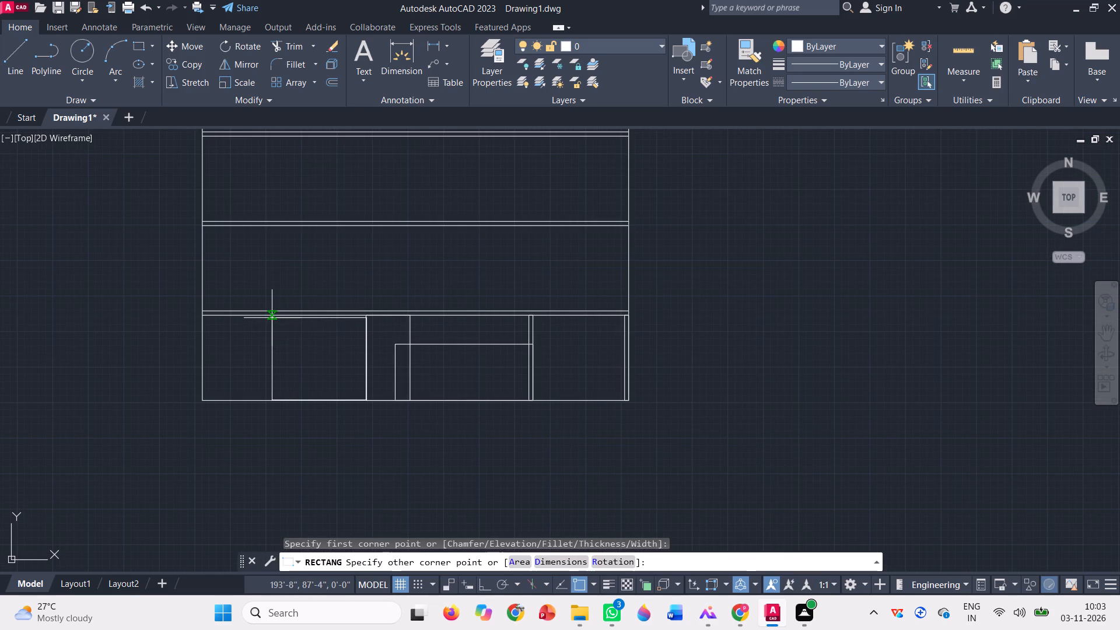
scroll(272, 318, up, 1)
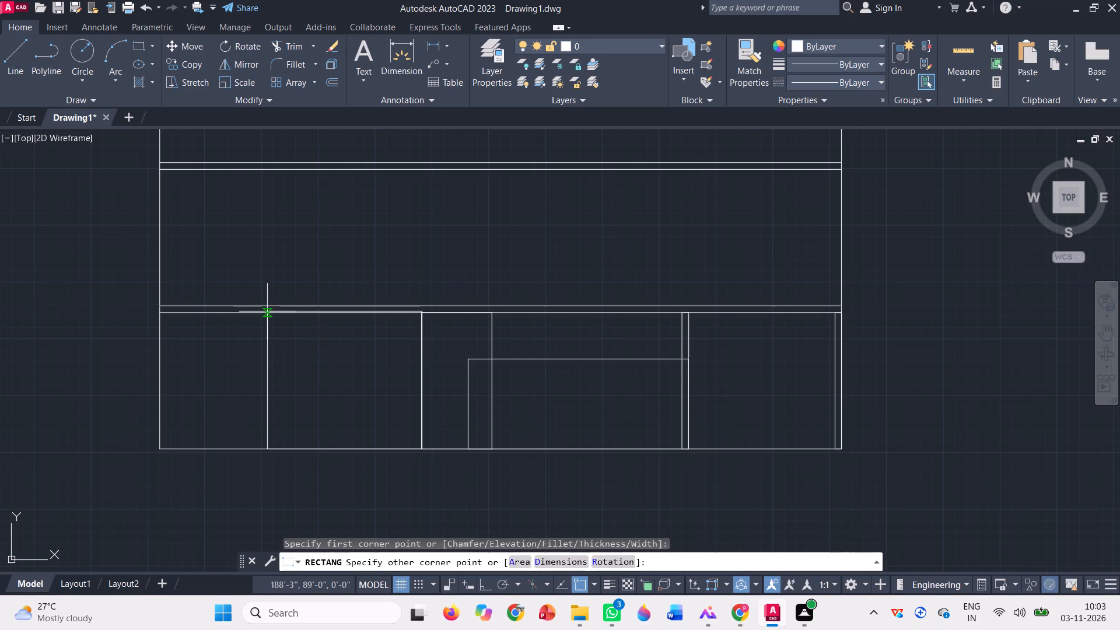
click(267, 311)
scroll(275, 346, down, 2)
Draw a vertical line about 47' long from the leftmost rectangle's lower-left corner up past the top of the building.
key(l)
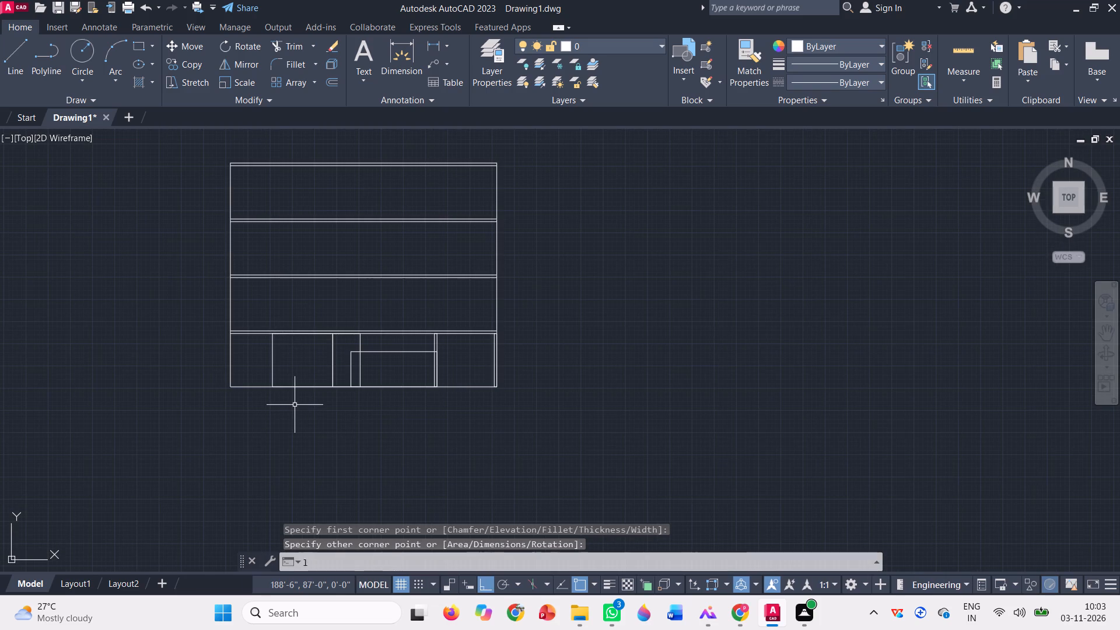
key(Return)
click(274, 386)
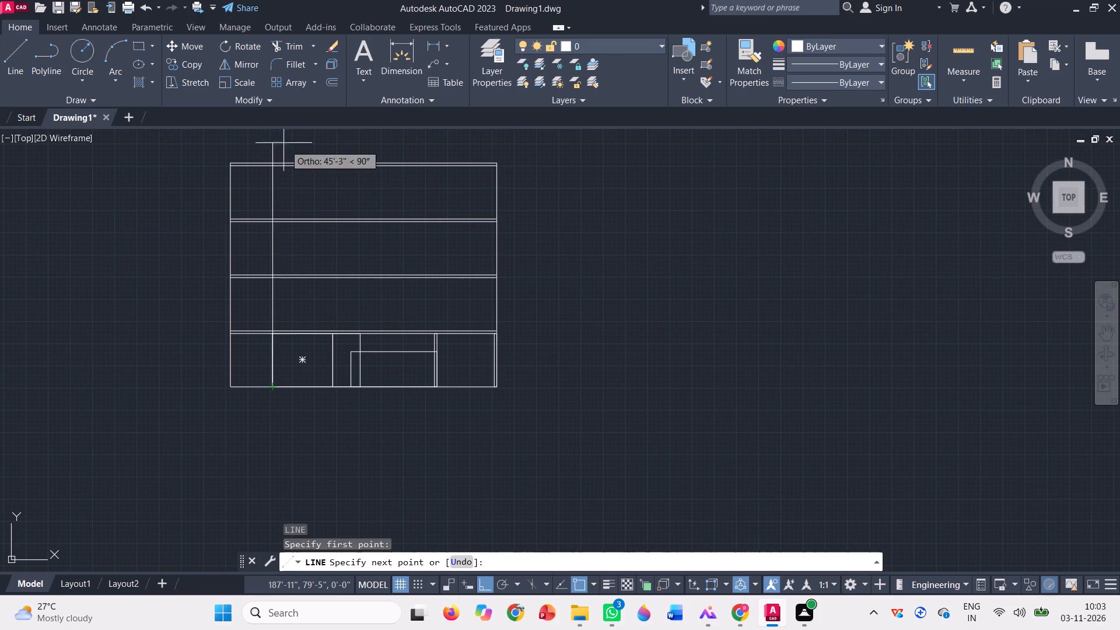
click(282, 132)
key(space)
scroll(327, 479, down, 1)
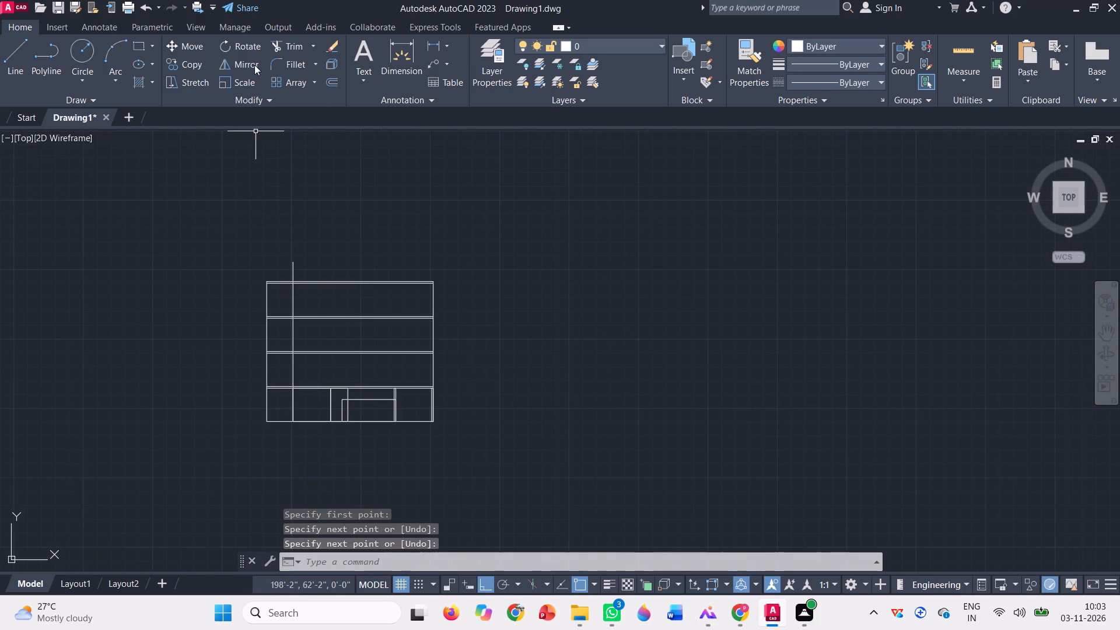
Trim off the part of the new vertical line that extends above the topmost double line.
click(293, 44)
click(294, 272)
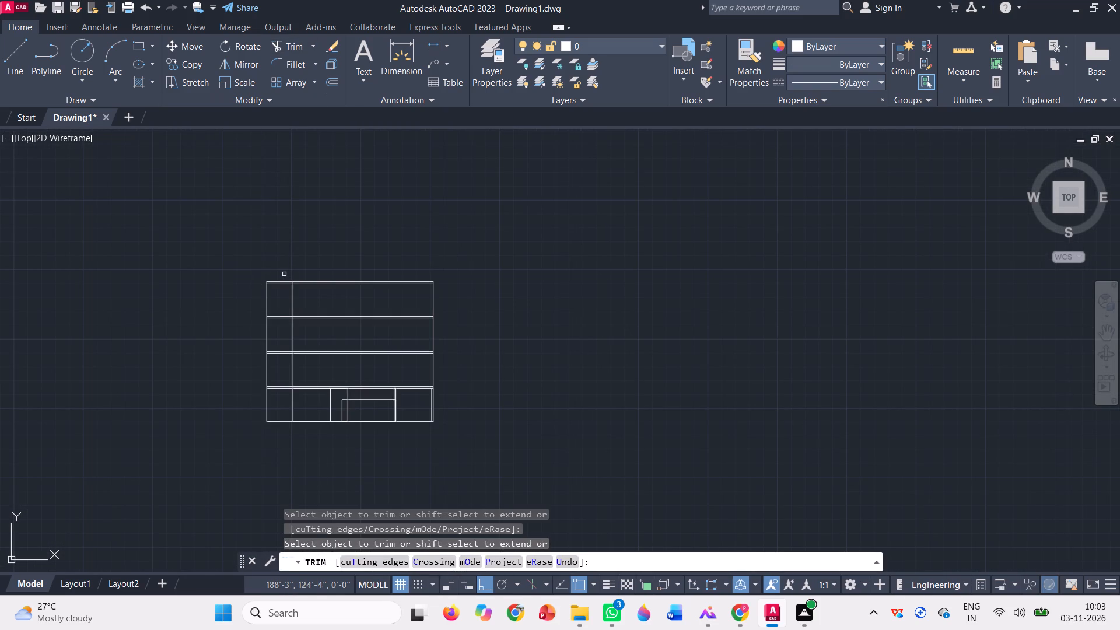
Trim away all wall, floor and base lines to the left of the new full-height vertical line.
click(282, 274)
click(279, 450)
click(271, 369)
click(213, 308)
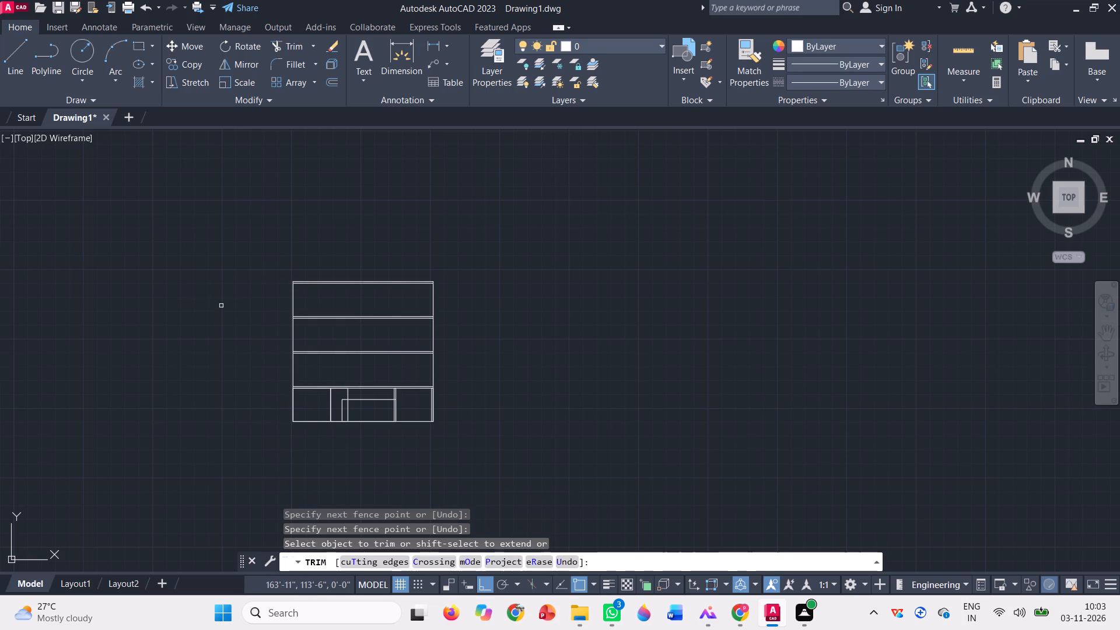
key(Escape)
Draw a rectangle about 14' wide and 5' high from the lower-left corner of the low ground-floor rectangle, inside it.
scroll(316, 447, up, 1)
scroll(362, 372, up, 1)
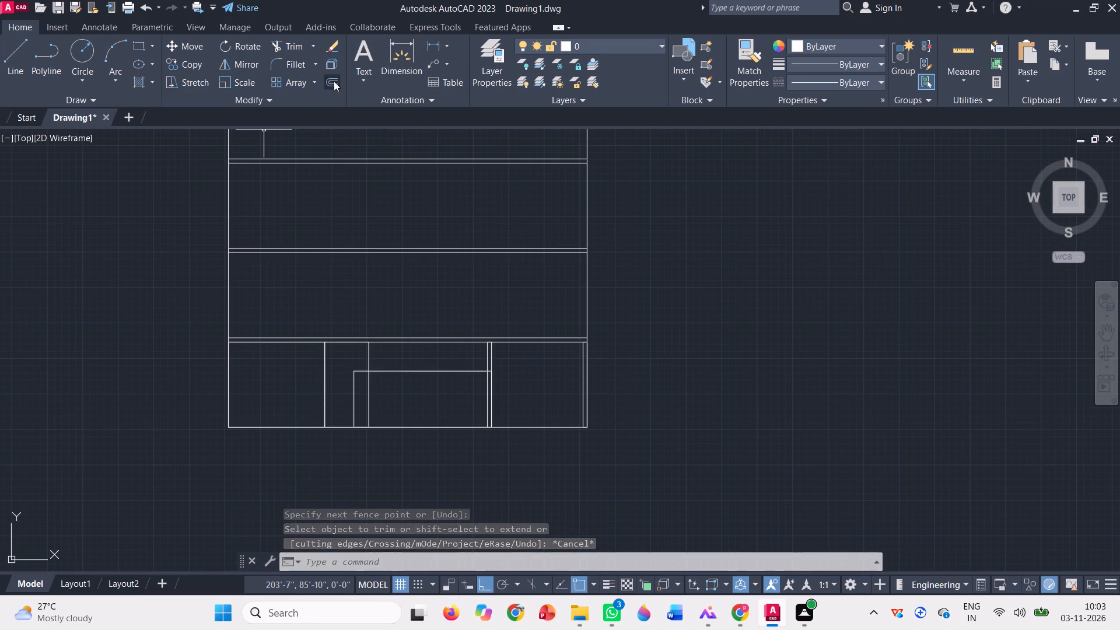
click(142, 48)
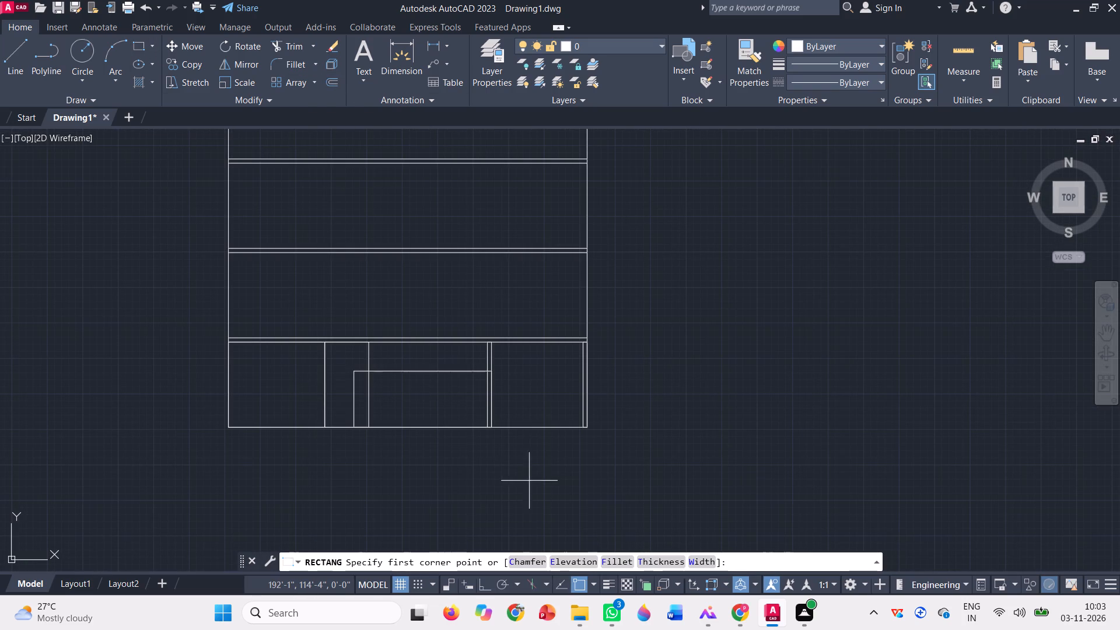
click(352, 425)
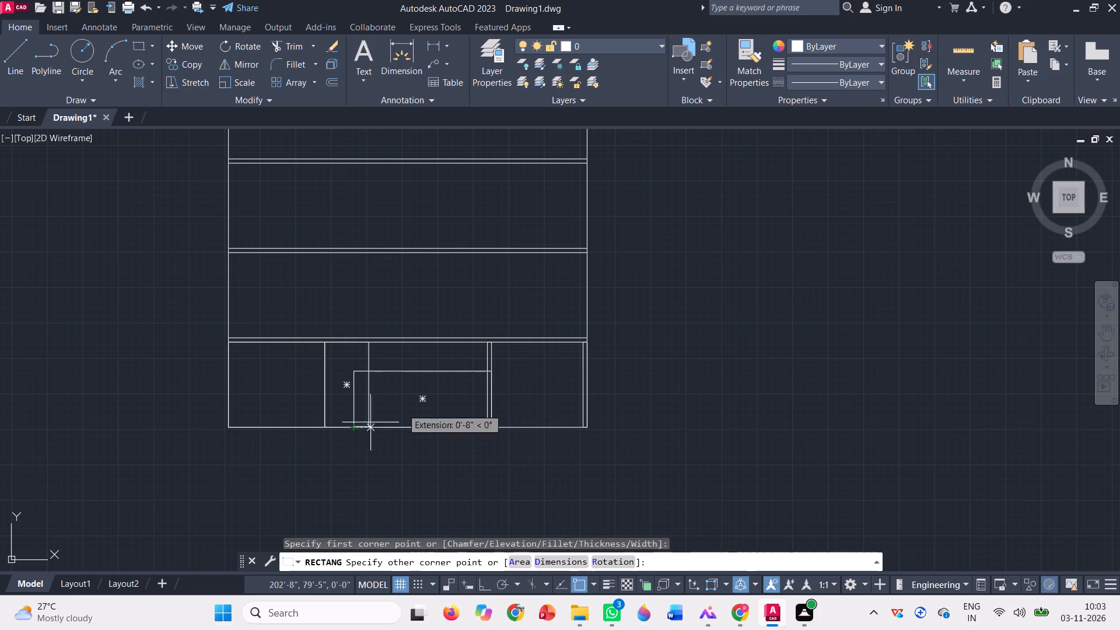
scroll(478, 390, up, 1)
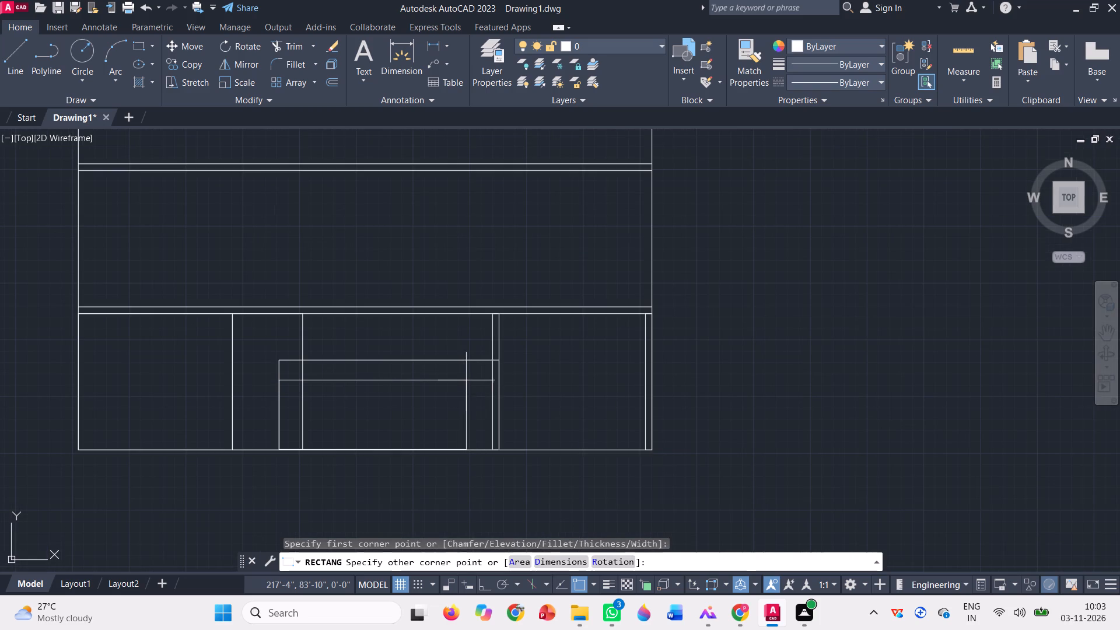
click(470, 378)
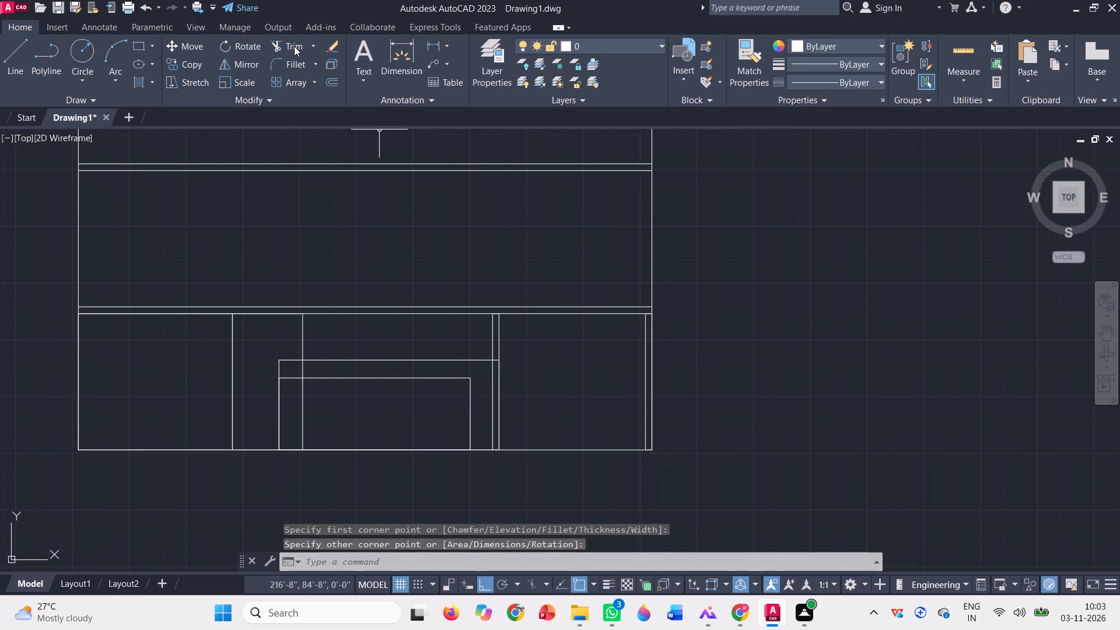
Trim the crossing vertical between the two nested ground-floor rectangles, their shared left edge, and the inner wall line below the band's top edge.
click(294, 46)
click(301, 374)
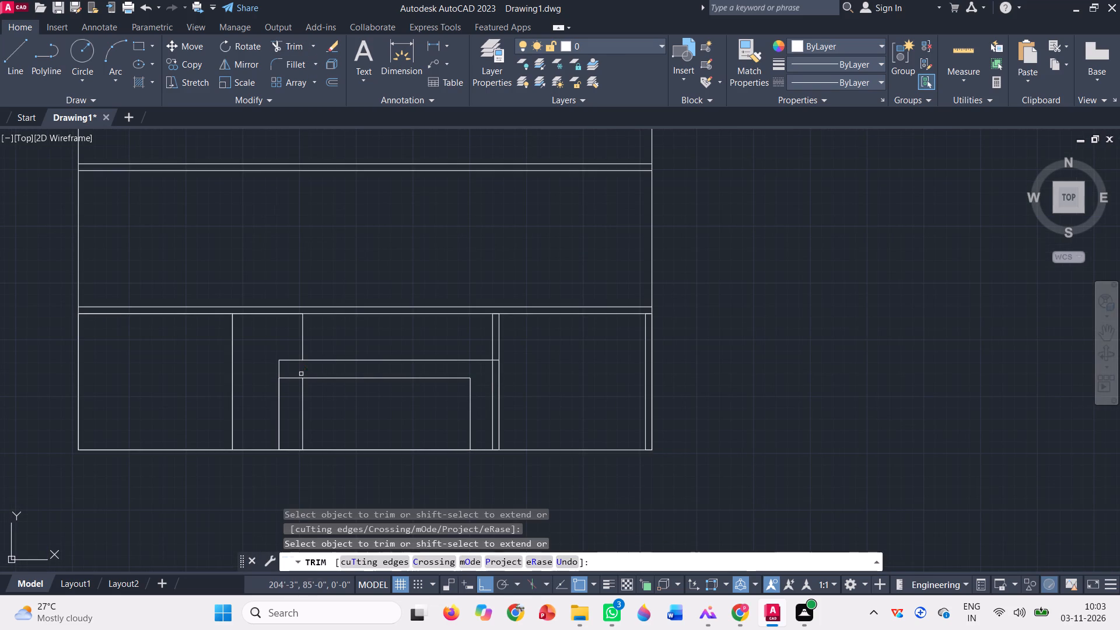
click(290, 404)
click(269, 398)
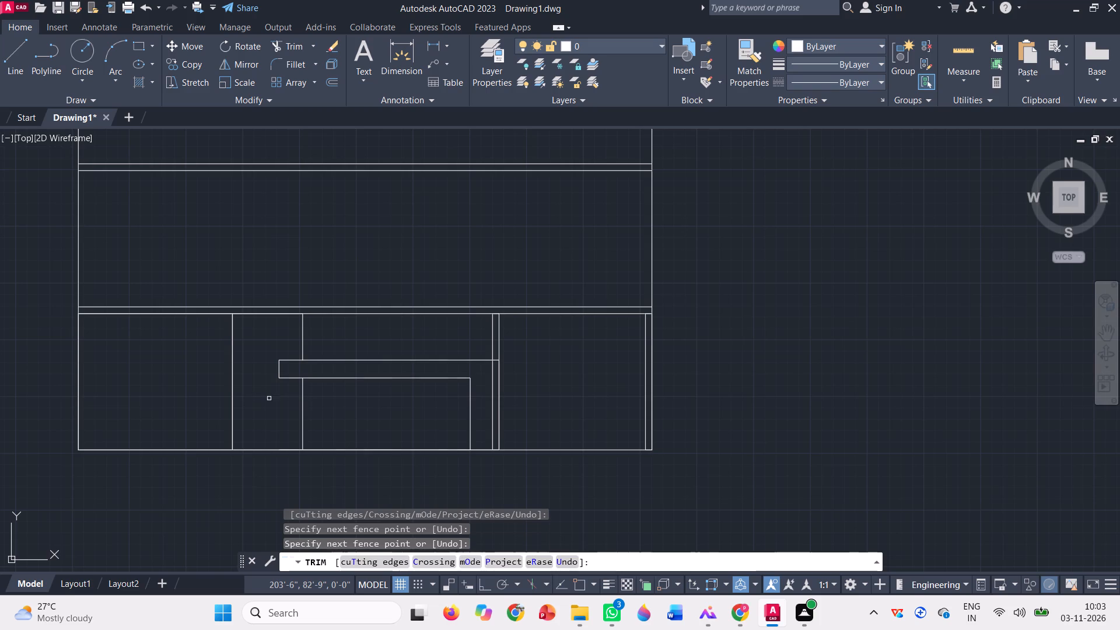
scroll(496, 367, up, 2)
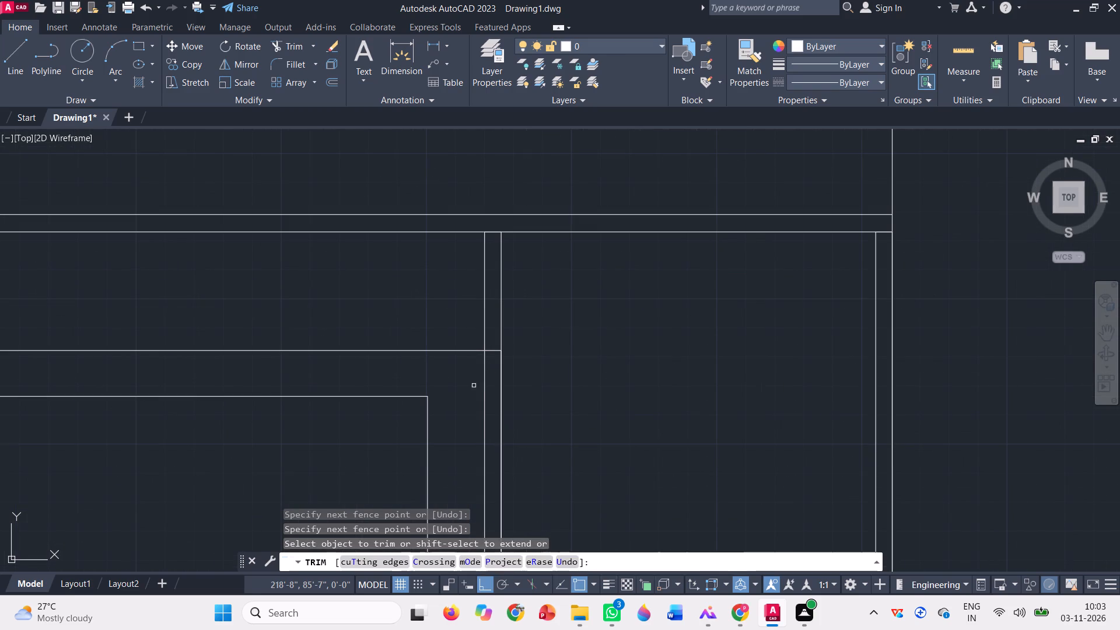
click(474, 386)
click(457, 385)
click(496, 435)
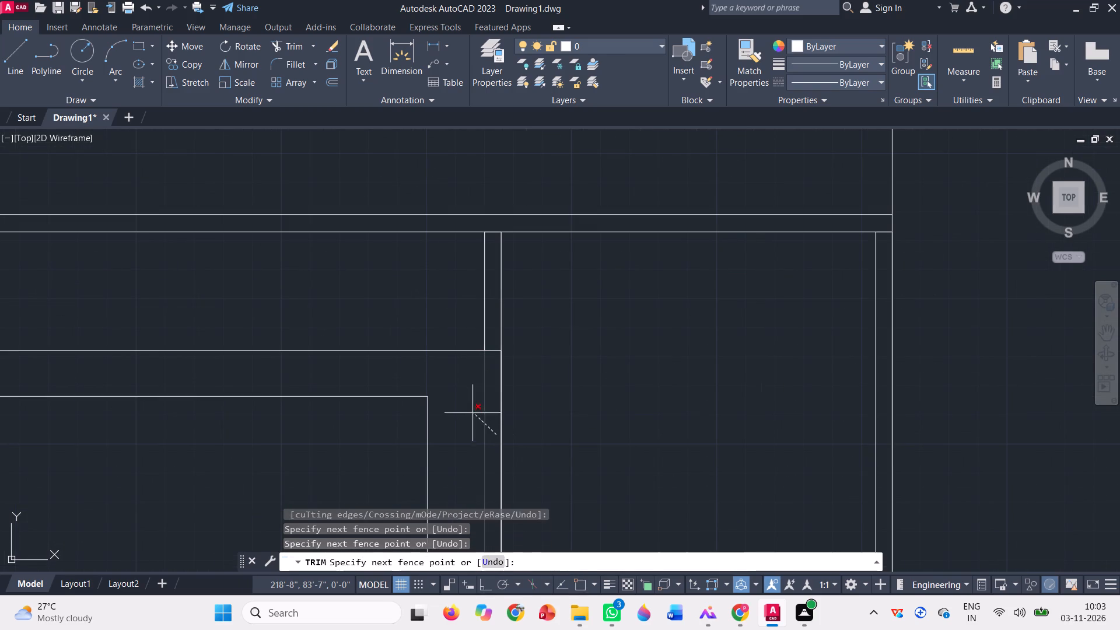
click(471, 411)
Trim the leftover overlapping segments along the ground line beneath the nested rectangles.
scroll(471, 411, down, 3)
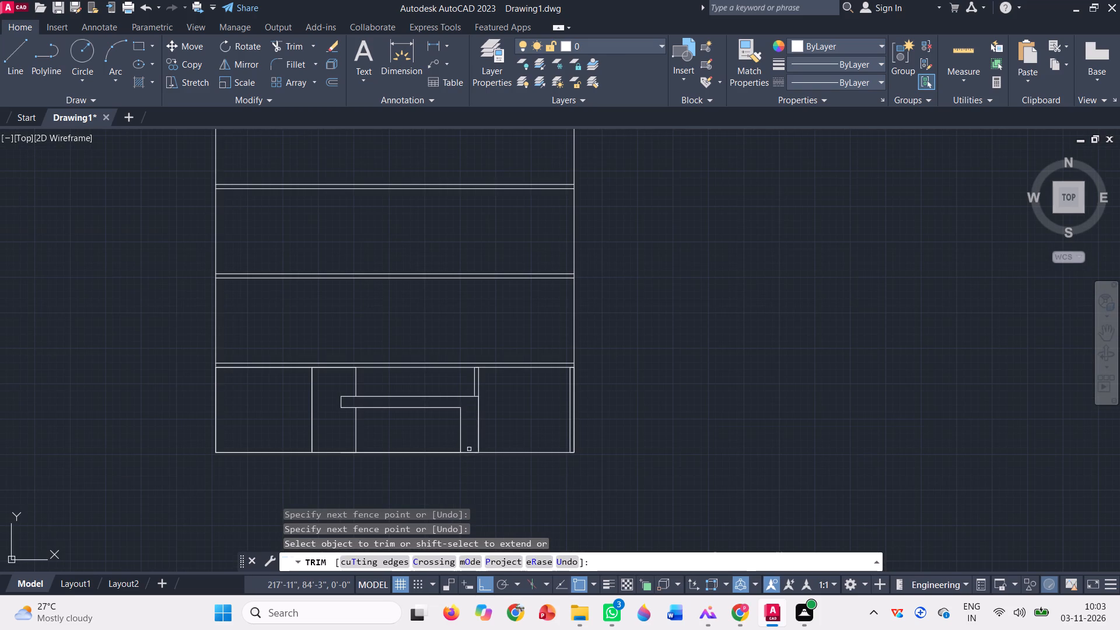
click(473, 453)
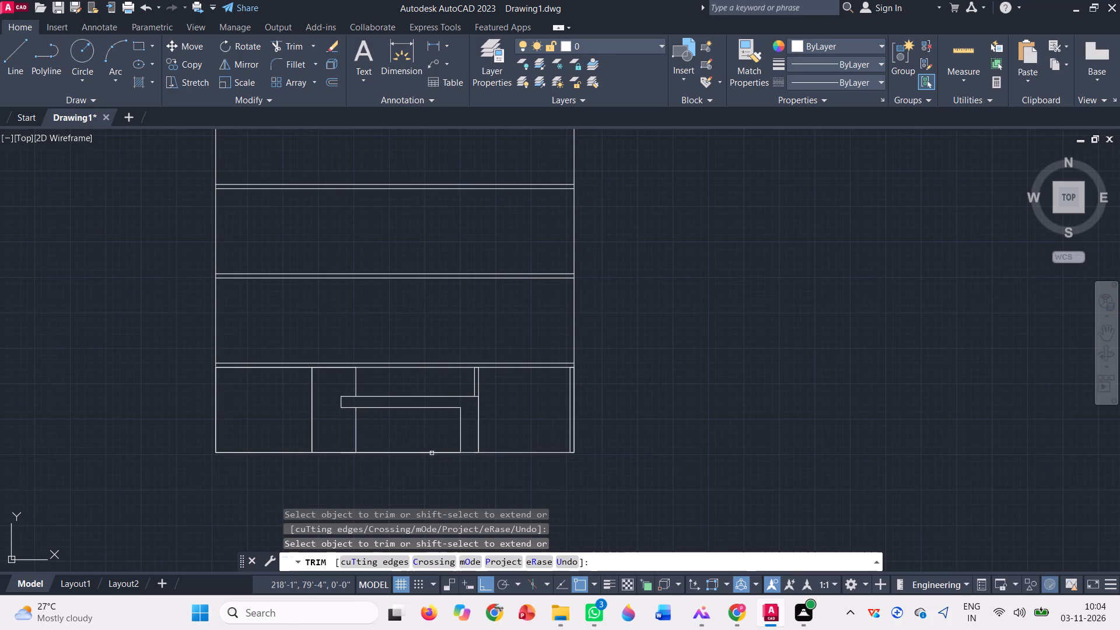
click(430, 453)
click(430, 453)
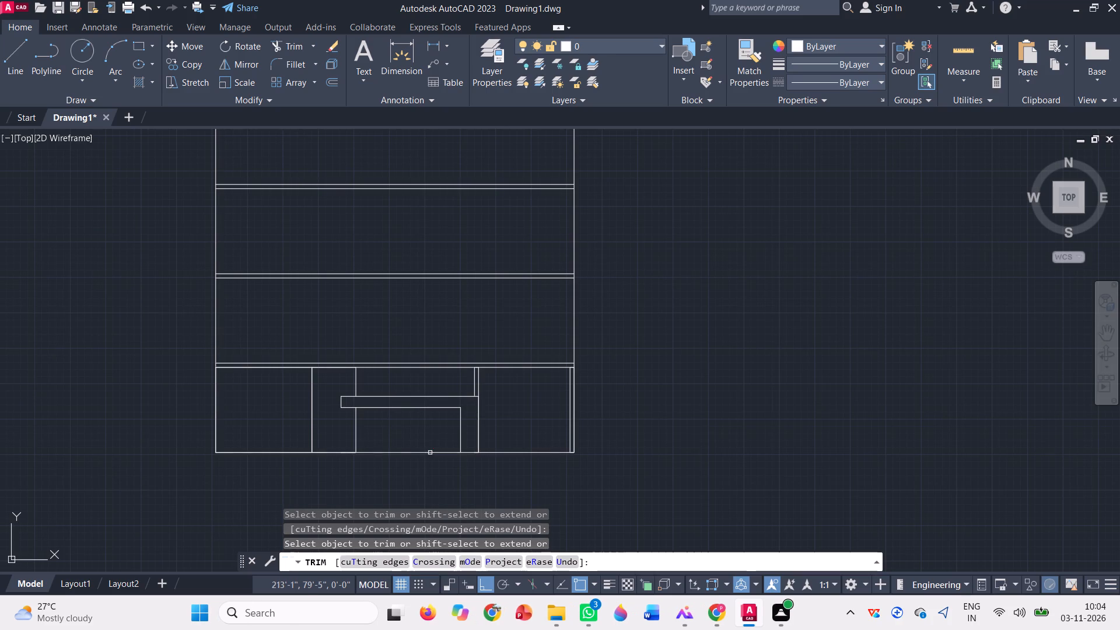
scroll(348, 452, up, 3)
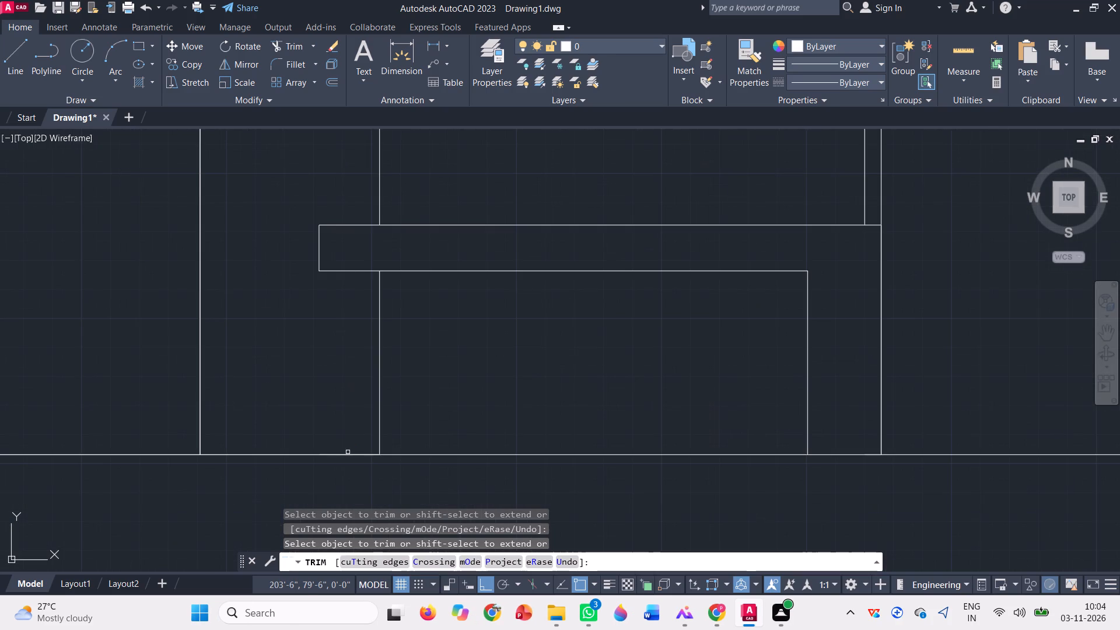
click(346, 456)
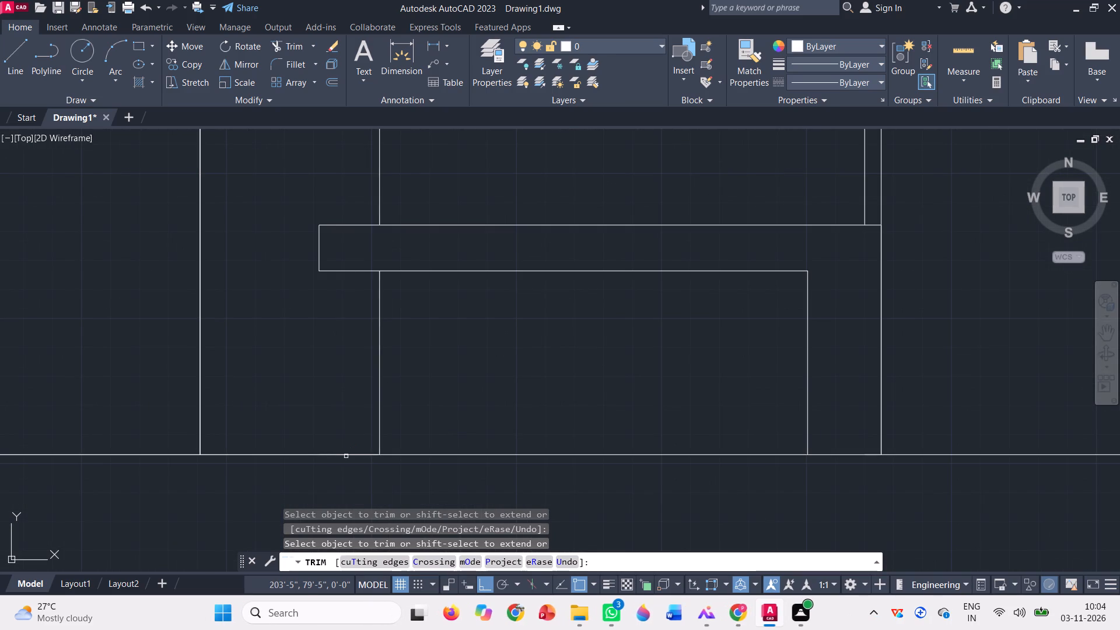
click(346, 456)
click(341, 454)
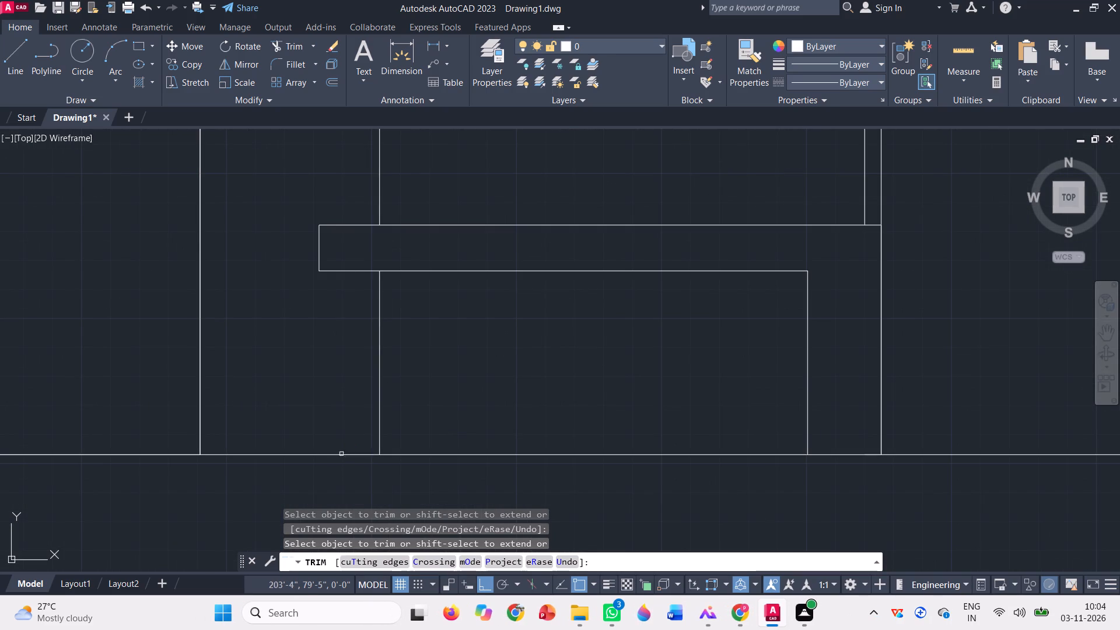
scroll(340, 452, down, 3)
key(Escape)
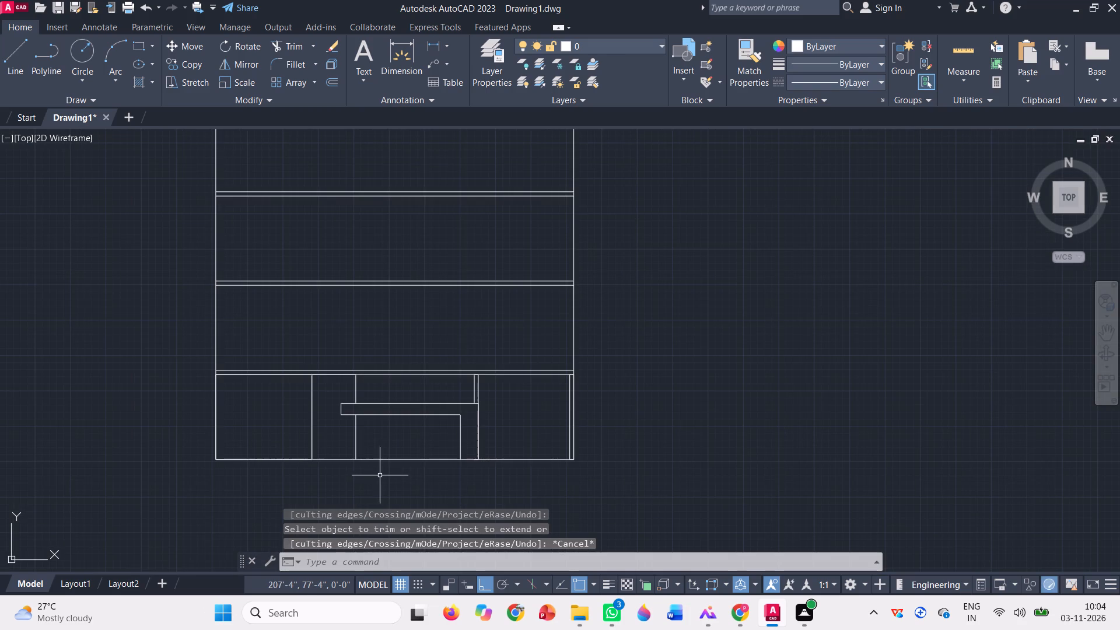
Draw a rectangle about 8' wide and 2' high standing on the top edge of the ground-floor band.
scroll(325, 479, down, 1)
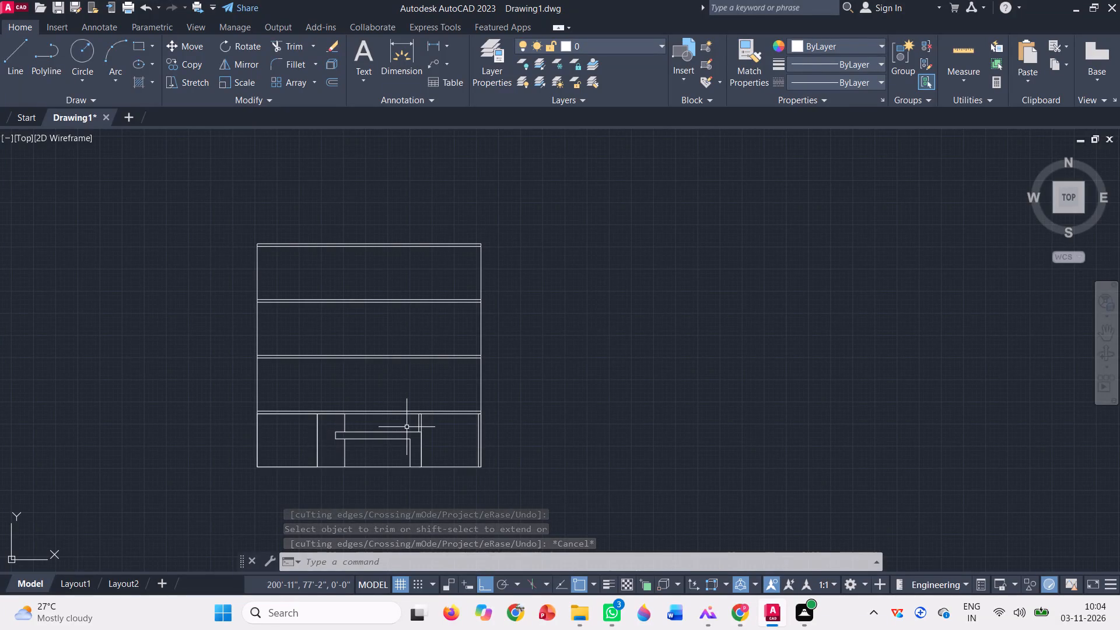
scroll(399, 423, up, 1)
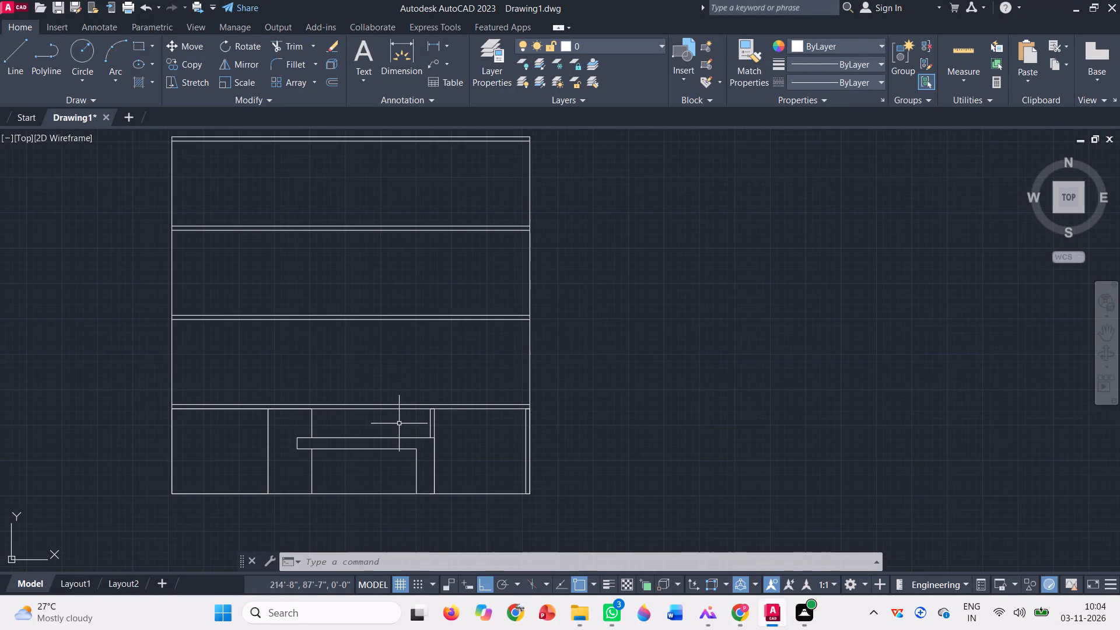
click(133, 45)
scroll(403, 432, up, 1)
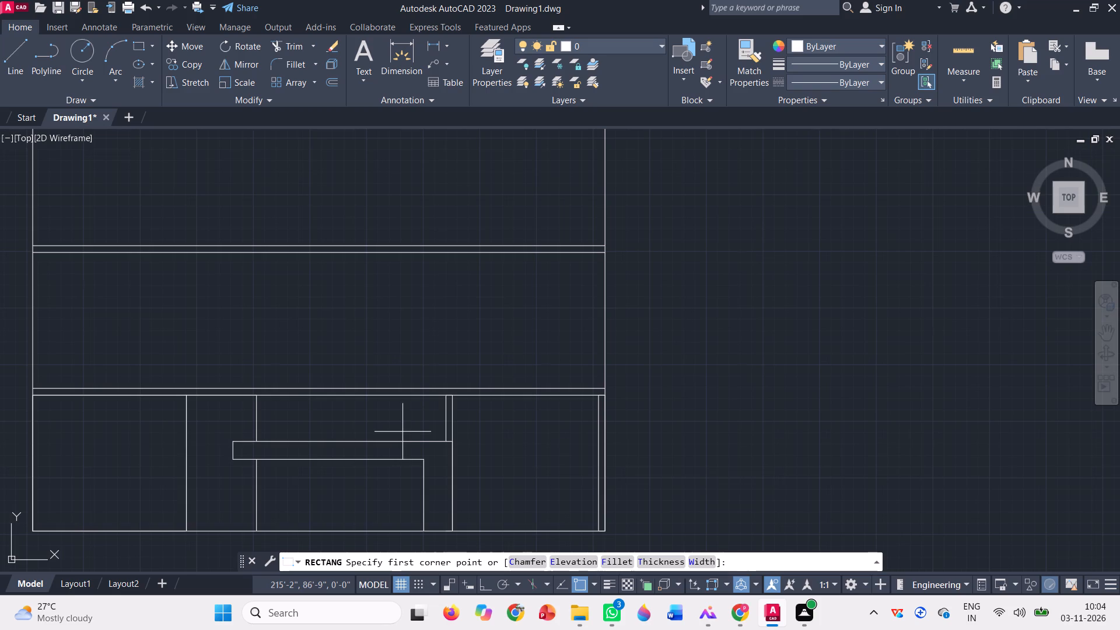
click(407, 439)
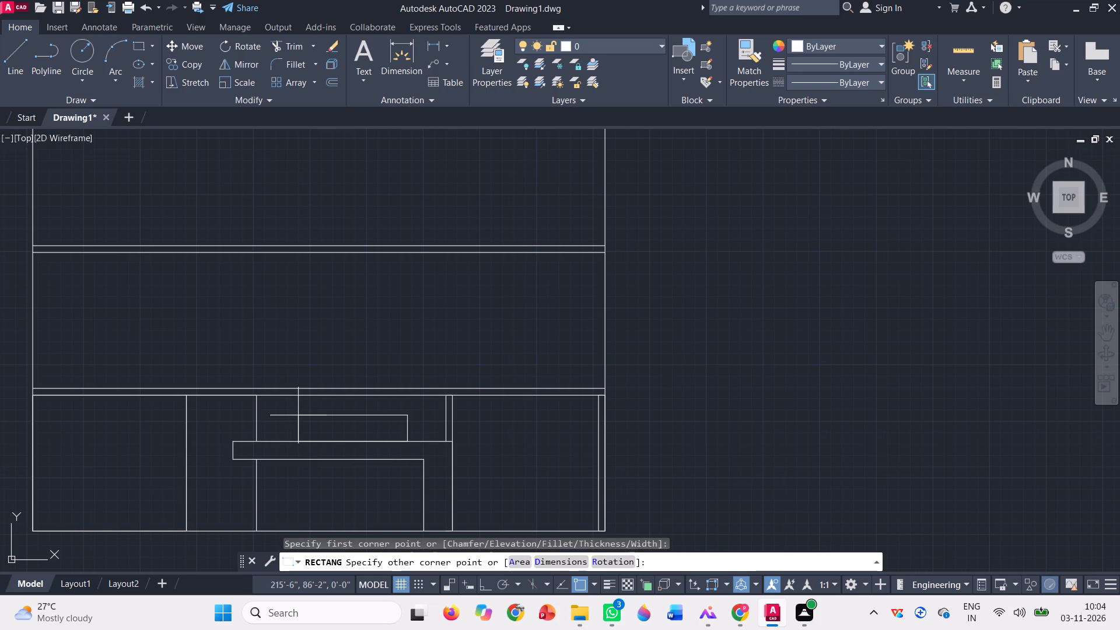
click(298, 415)
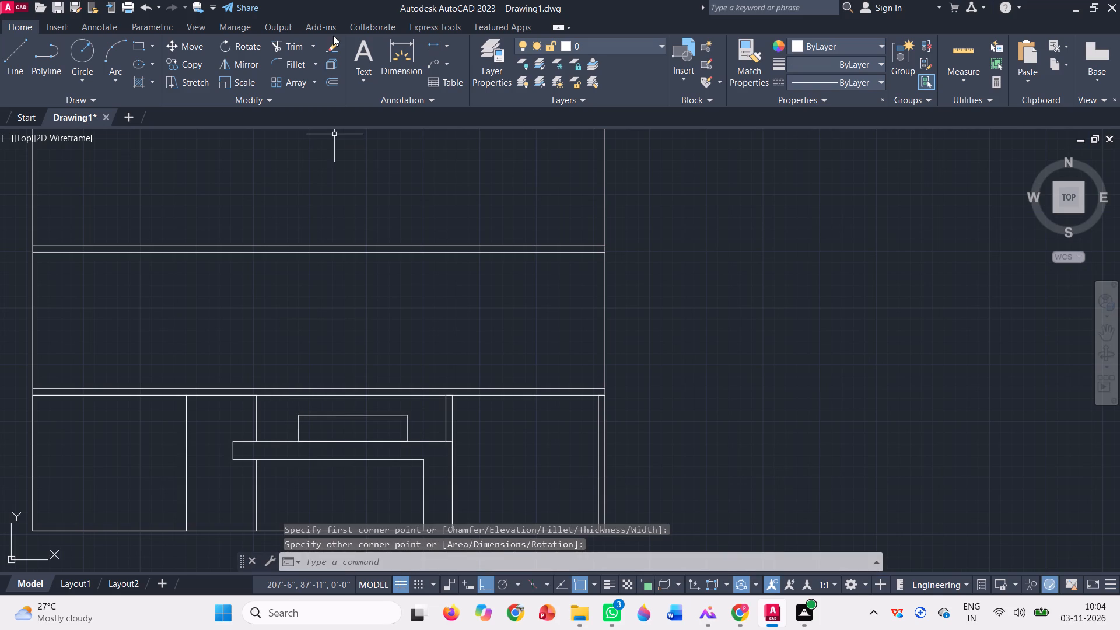
Offset the new 8' wide rectangle inward by about 2" using a through point.
click(334, 85)
key(space)
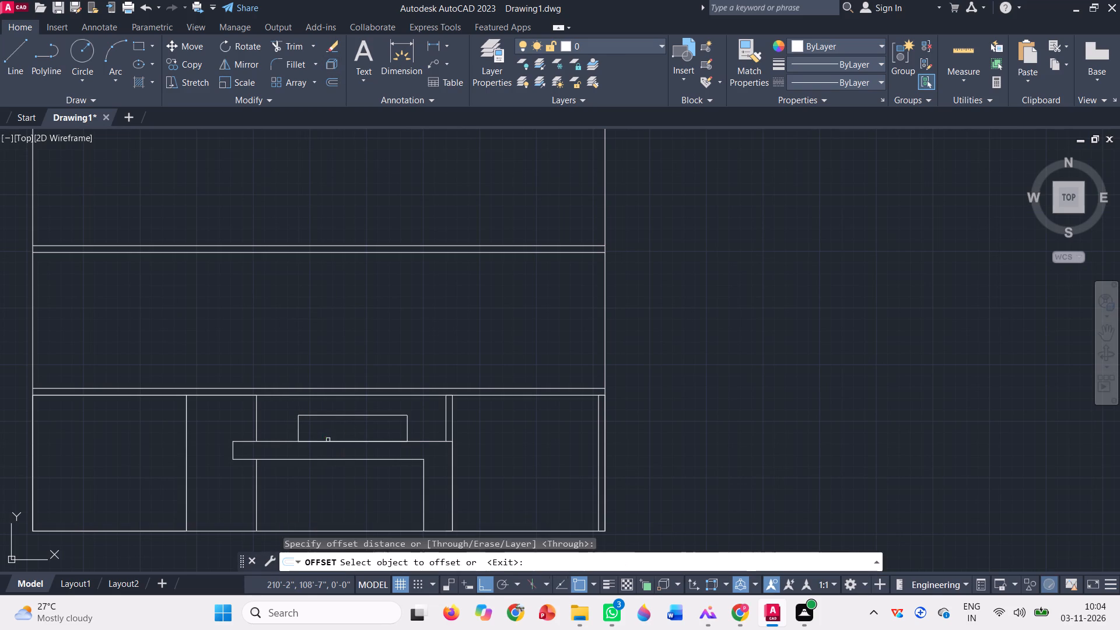
scroll(309, 425, up, 3)
click(264, 422)
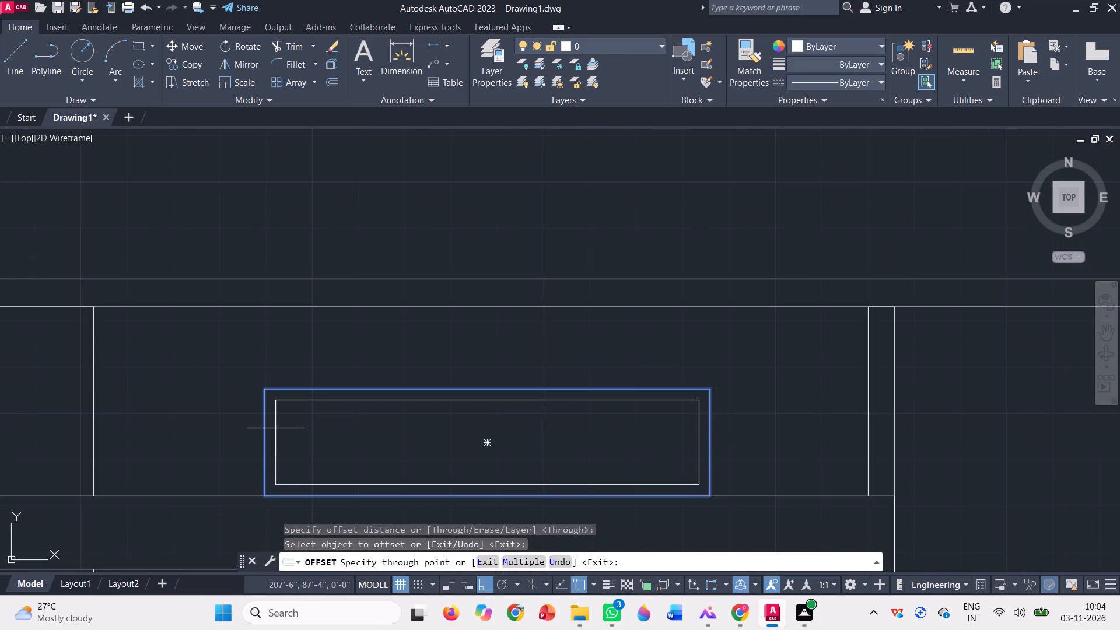
click(275, 428)
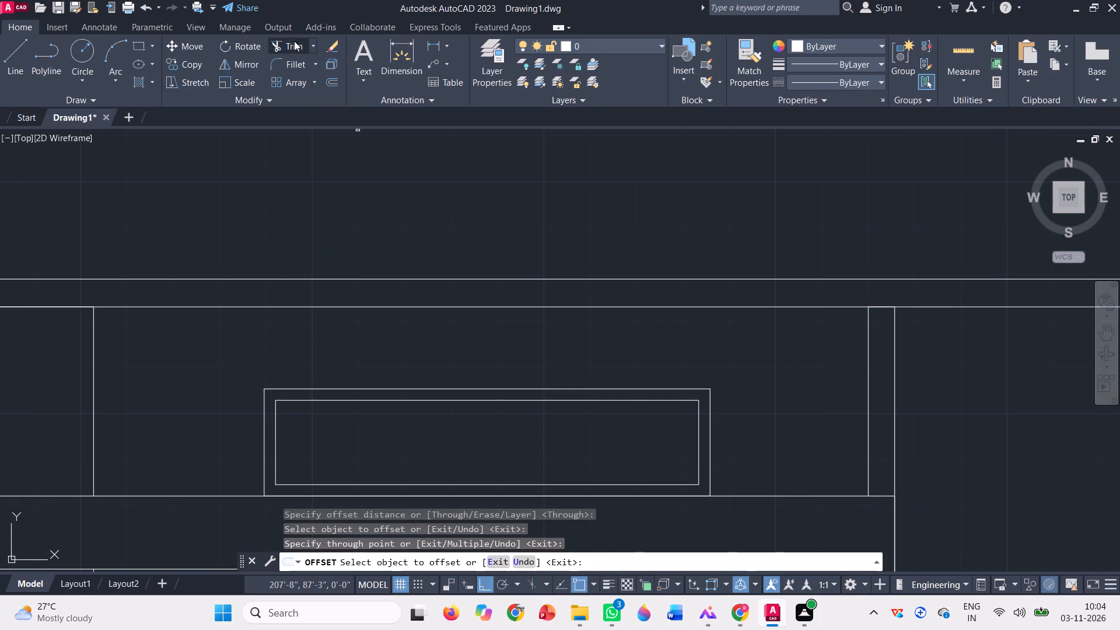
Trim off the bottom edge of the inner offset rectangle.
click(292, 41)
click(428, 491)
click(428, 469)
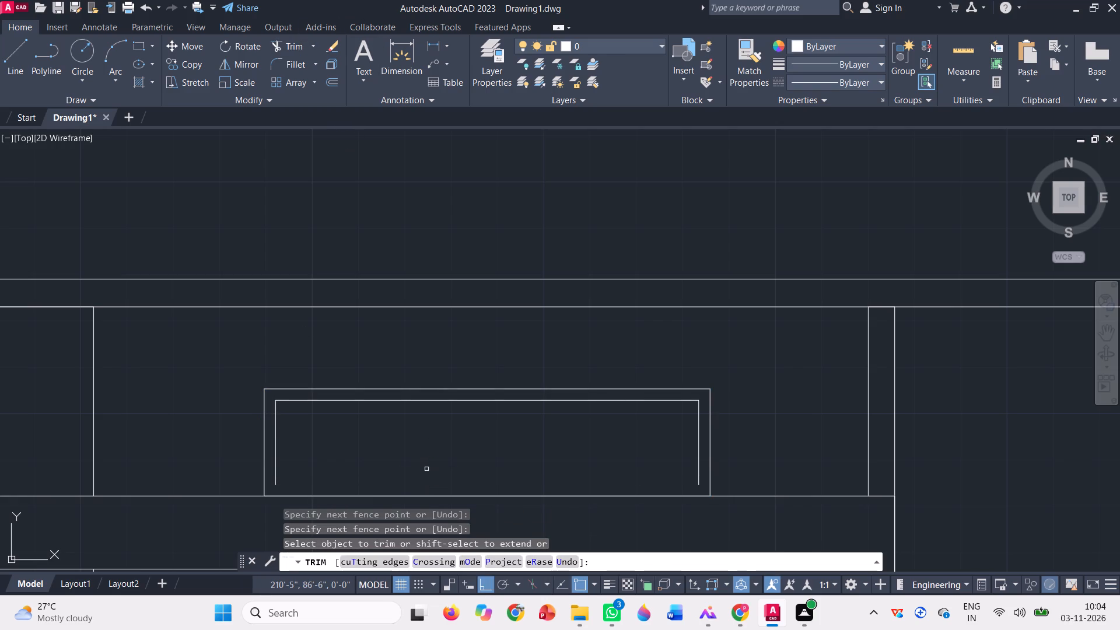
key(Escape)
Extend both vertical sides of the inner offset outline down to the band's top edge.
click(317, 44)
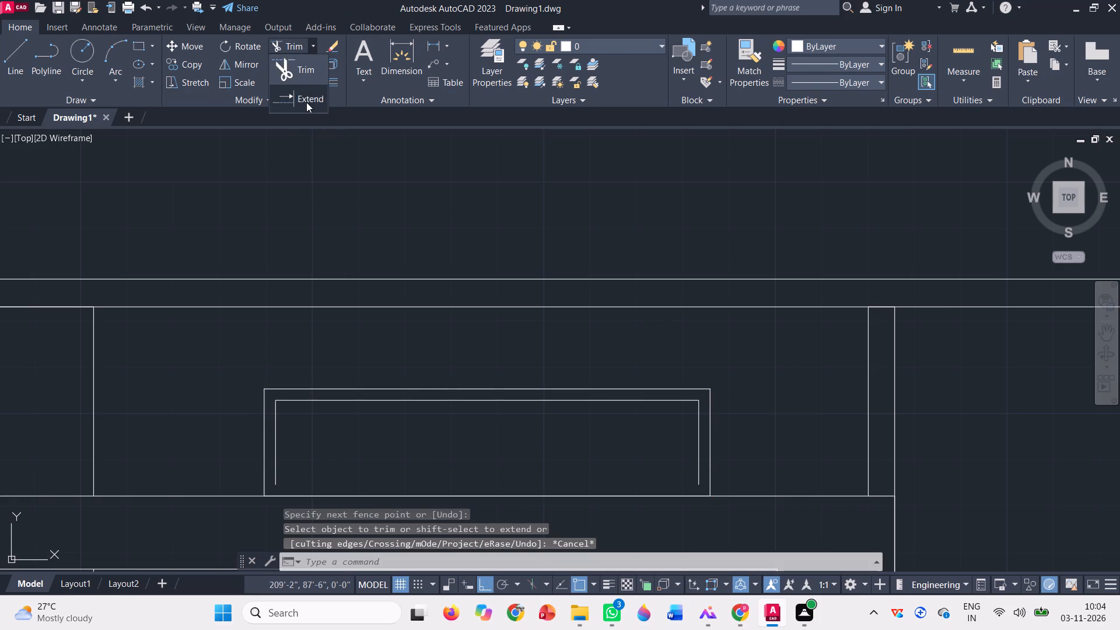
click(307, 102)
click(275, 458)
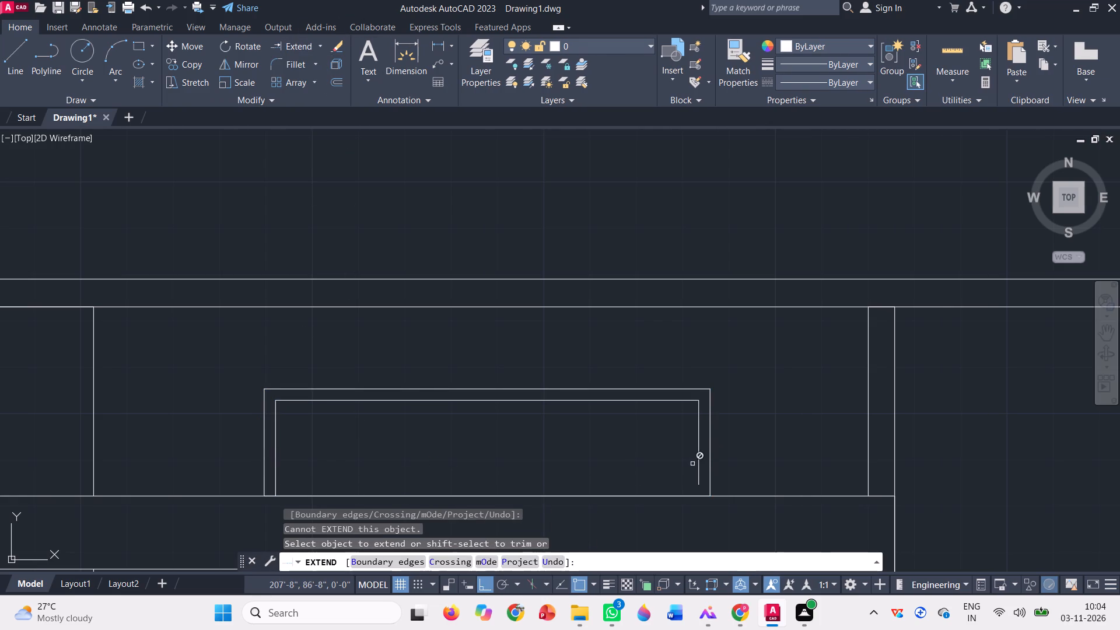
click(700, 475)
key(space)
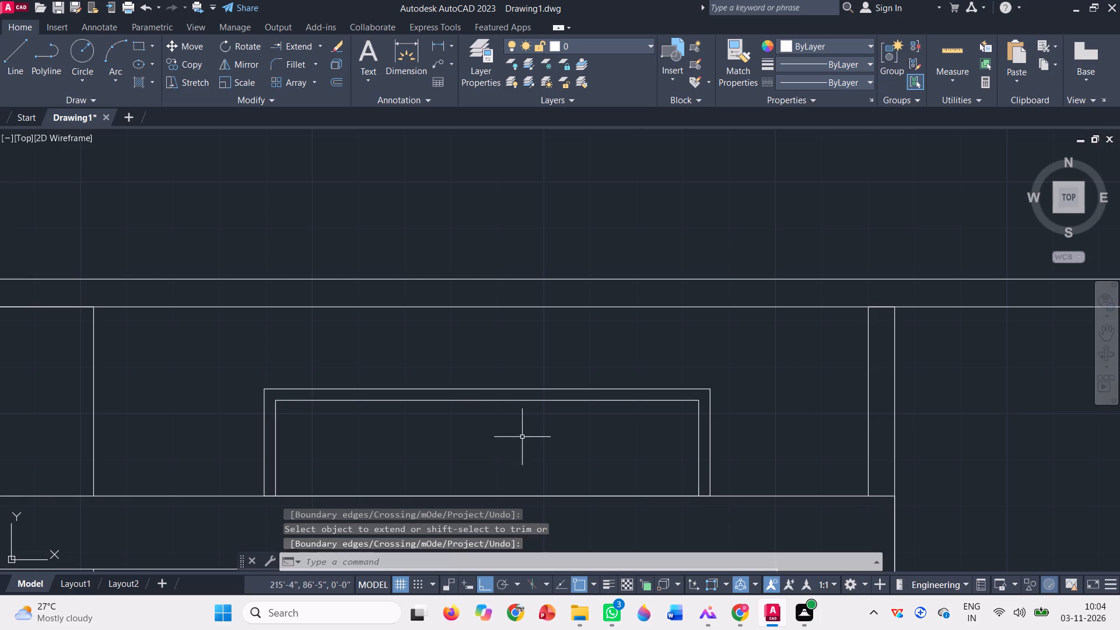
Draw a narrow upright rectangle about 1.5" wide inside the frame, from the inner top edge down to the band.
scroll(402, 368, down, 1)
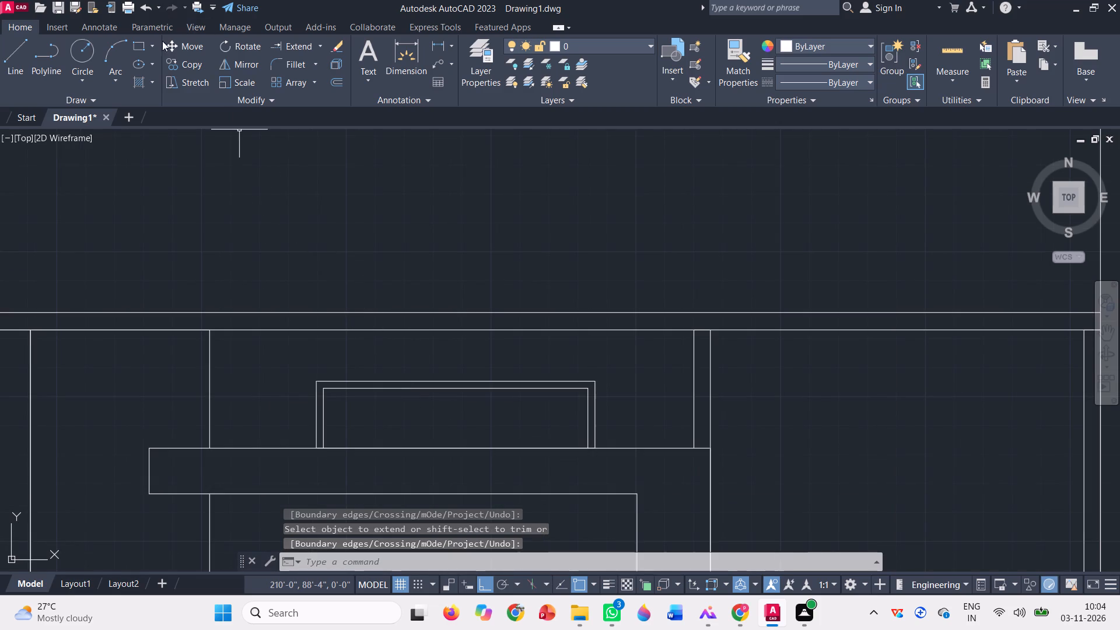
click(140, 43)
scroll(400, 431, up, 1)
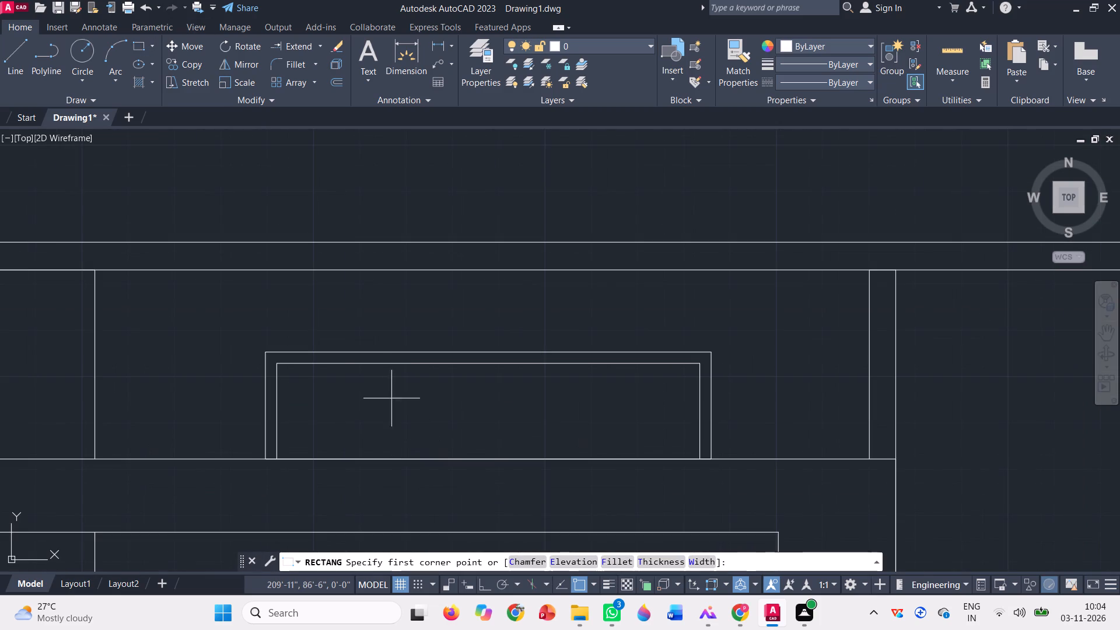
click(366, 362)
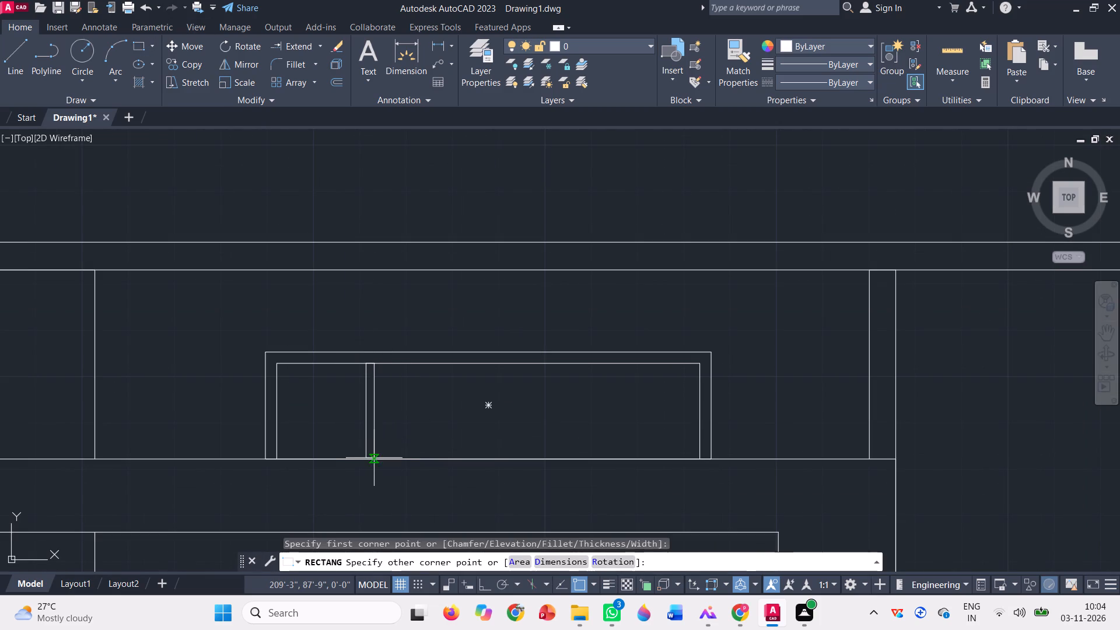
scroll(372, 460, up, 2)
click(372, 460)
scroll(372, 459, down, 1)
Move the narrow upright rectangle about 3" to the right along the frame's inner top edge.
click(392, 411)
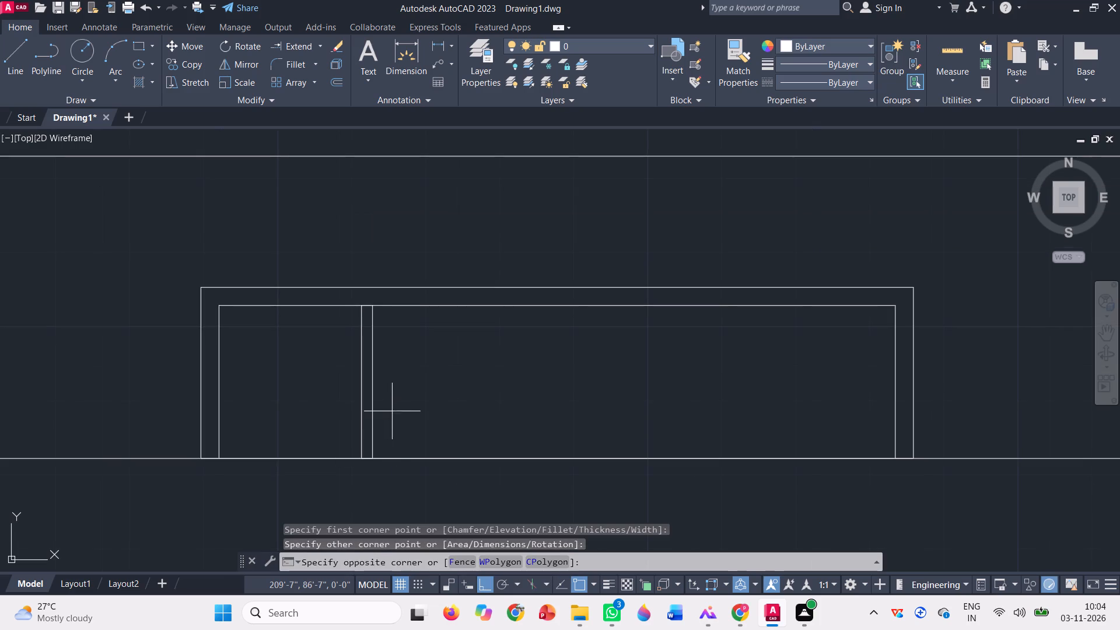
click(299, 357)
text(m)
key(space)
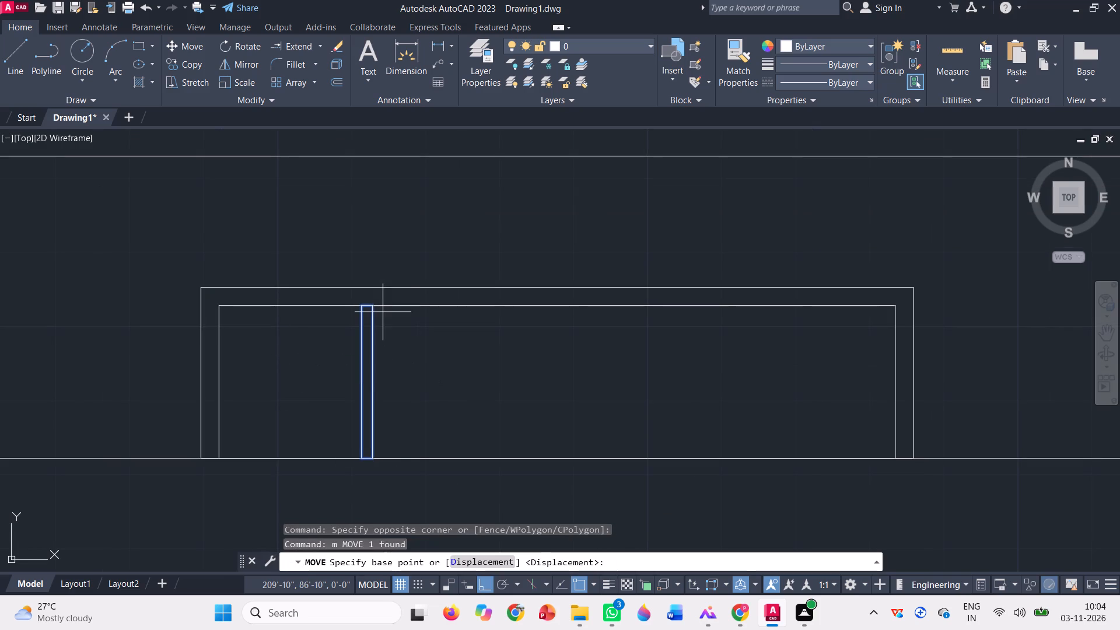
click(370, 302)
click(395, 306)
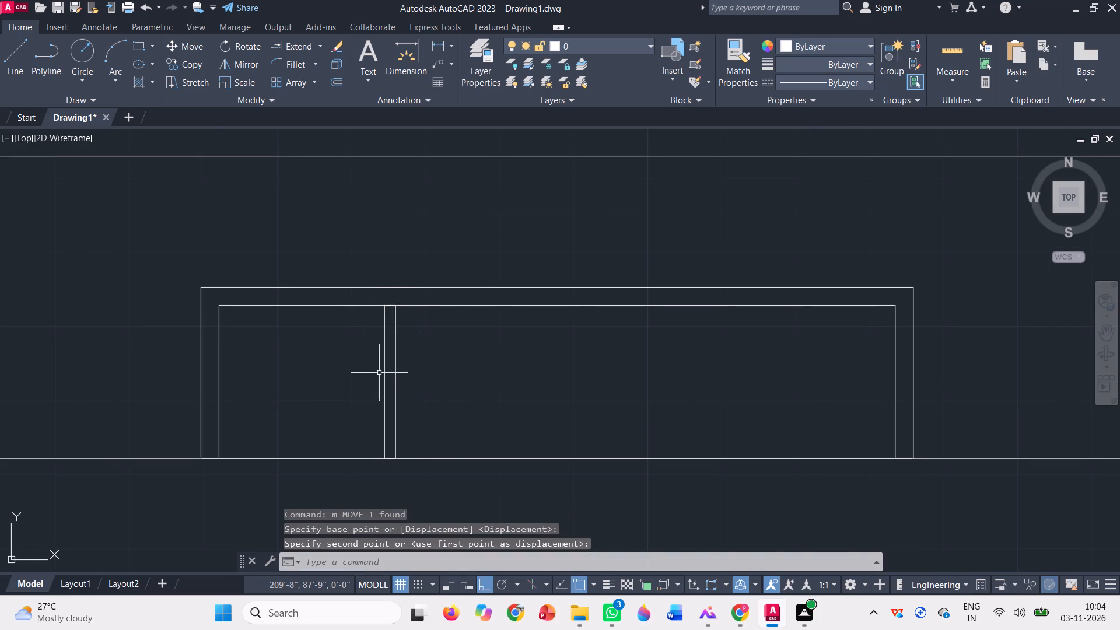
Draw a large rectangle in the right bay, from the base of the end pier up to the bay's opposite wall, leaving a strip below the floor line.
scroll(379, 373, down, 2)
scroll(440, 387, down, 3)
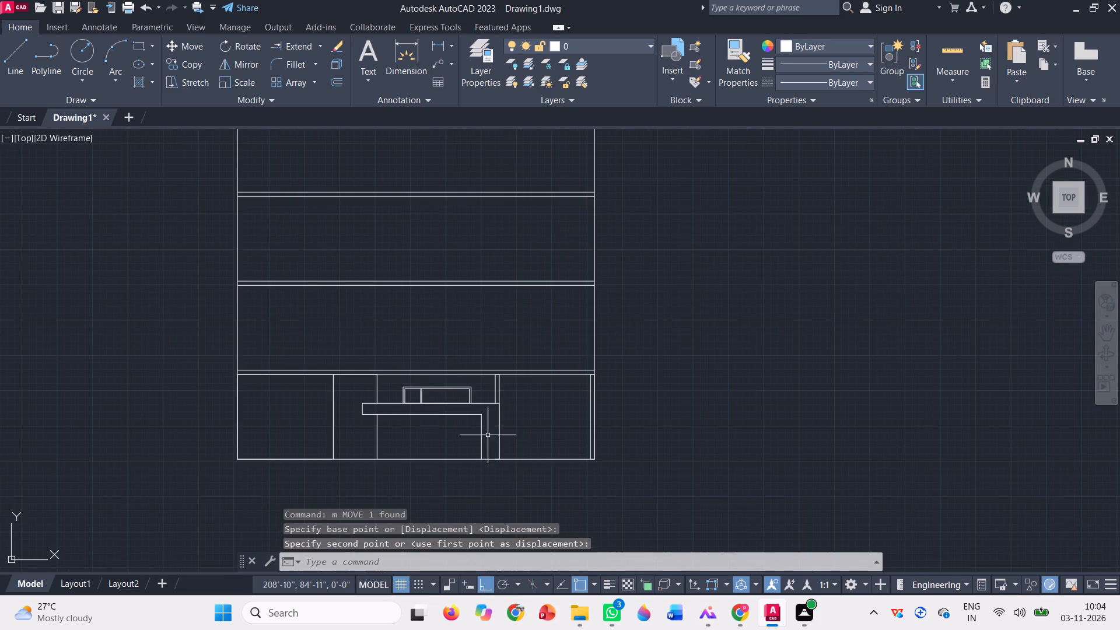
scroll(562, 376, up, 1)
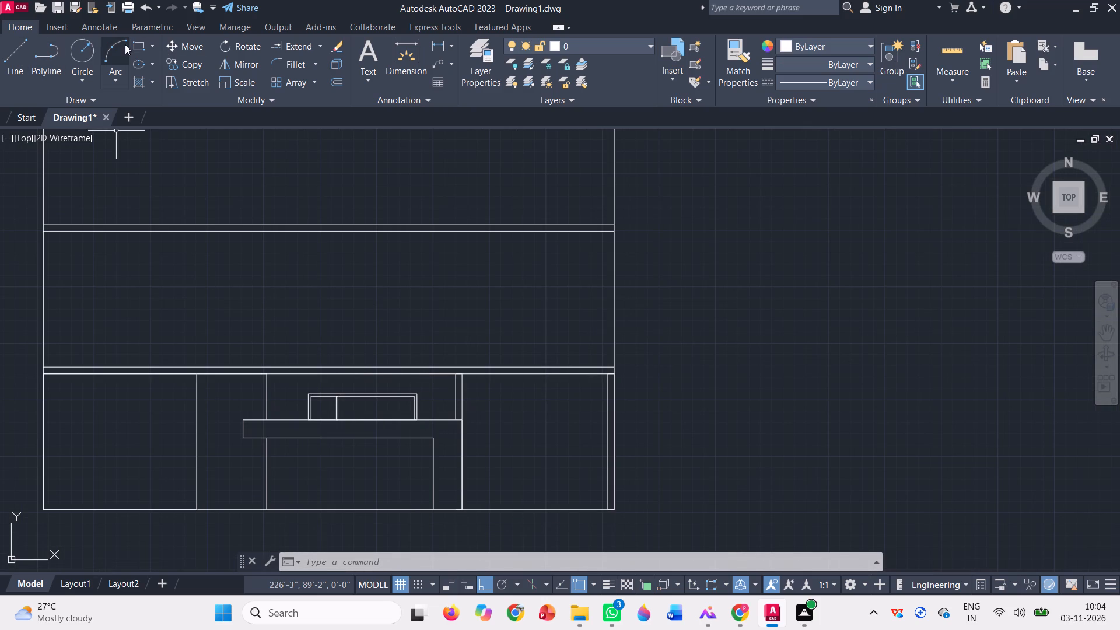
click(141, 52)
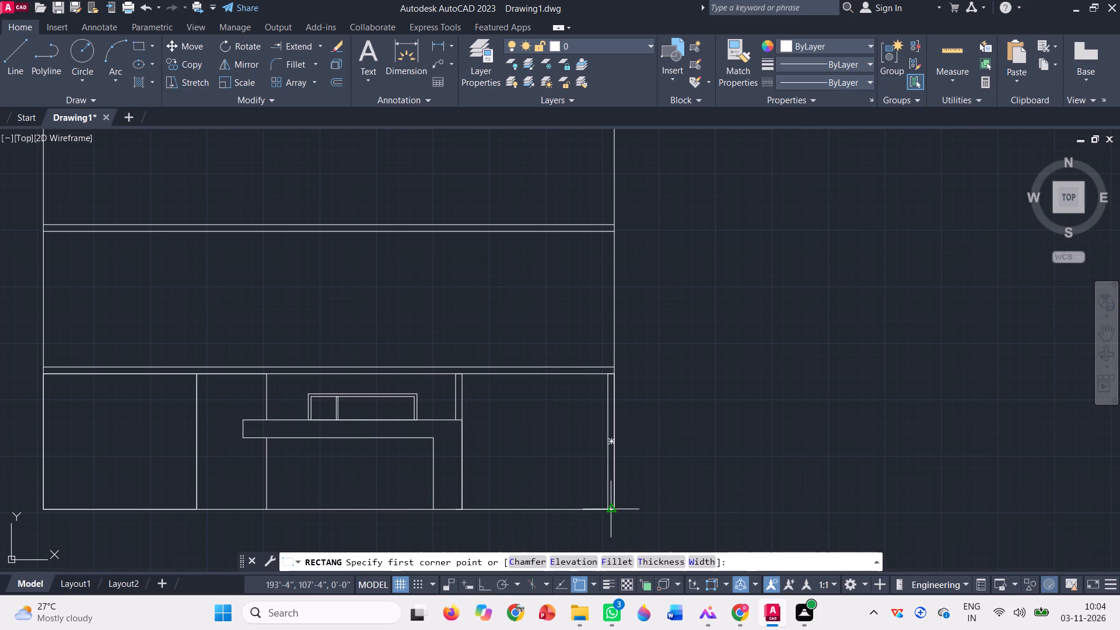
scroll(607, 506, up, 4)
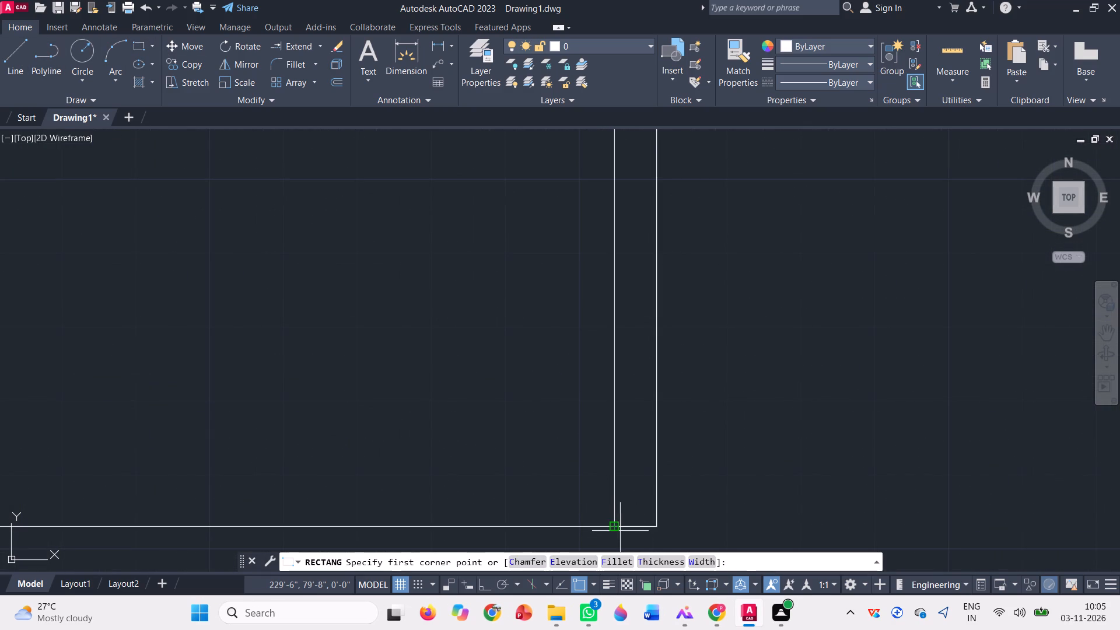
click(613, 526)
scroll(743, 526, down, 2)
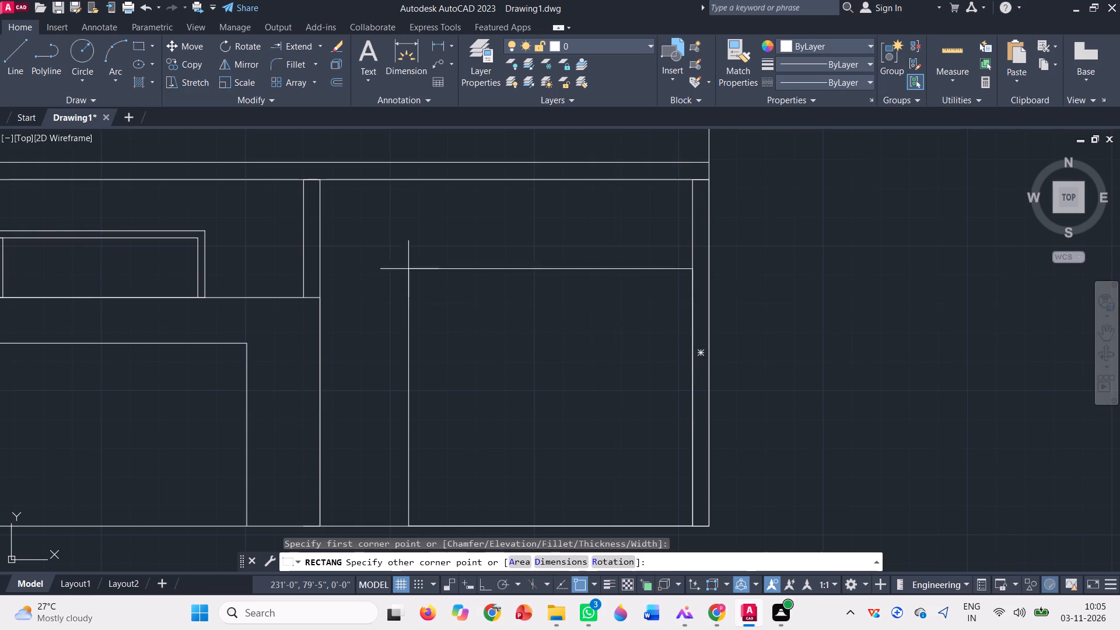
scroll(325, 256, up, 1)
click(315, 254)
scroll(343, 291, down, 2)
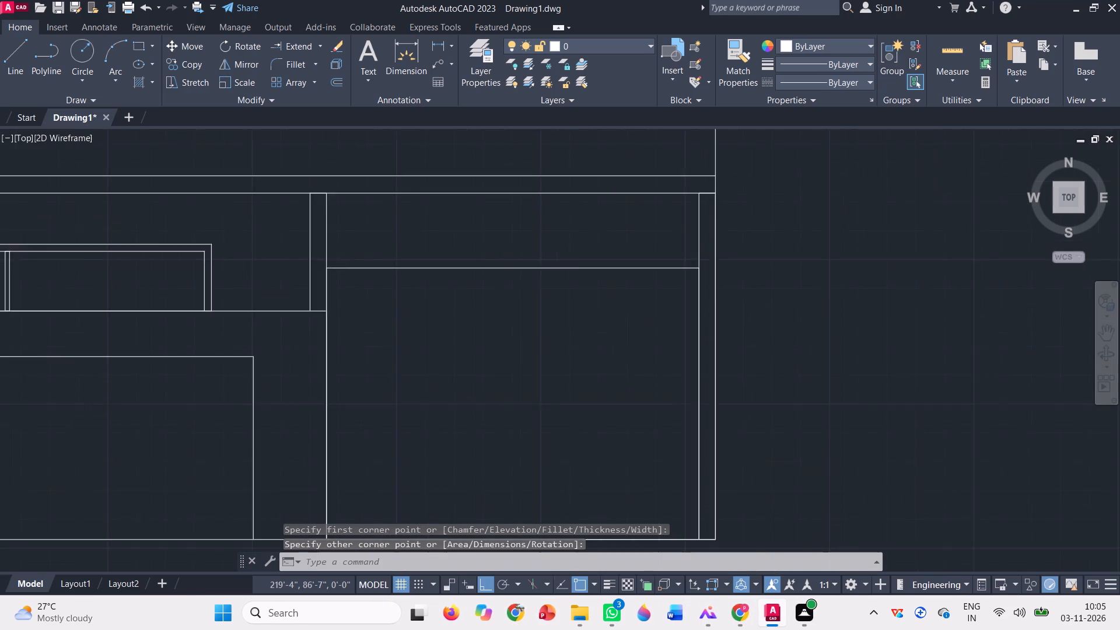
Draw a small rectangle in the strip above the large rectangle, starting at the right bay's upper-left corner and ending on the large rectangle's top edge.
click(142, 50)
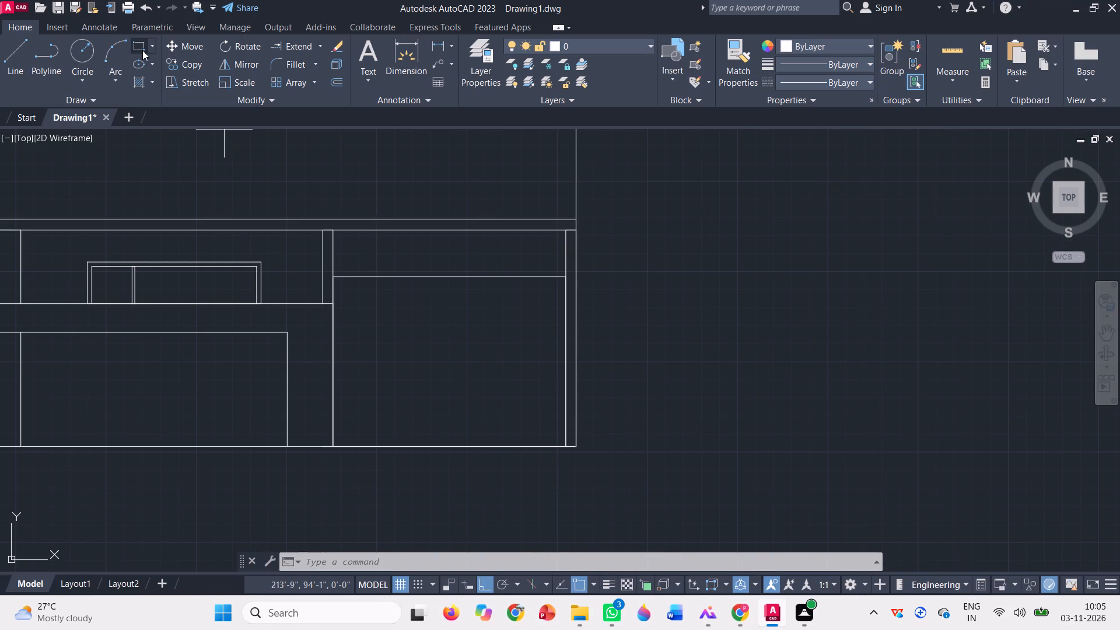
scroll(343, 205, up, 1)
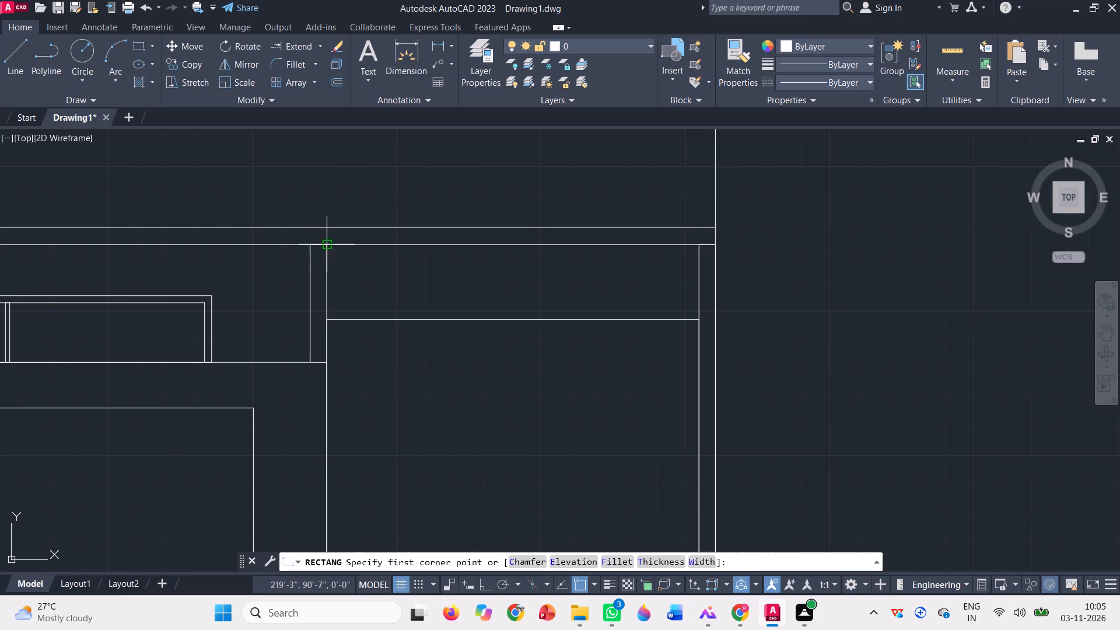
click(324, 246)
click(409, 318)
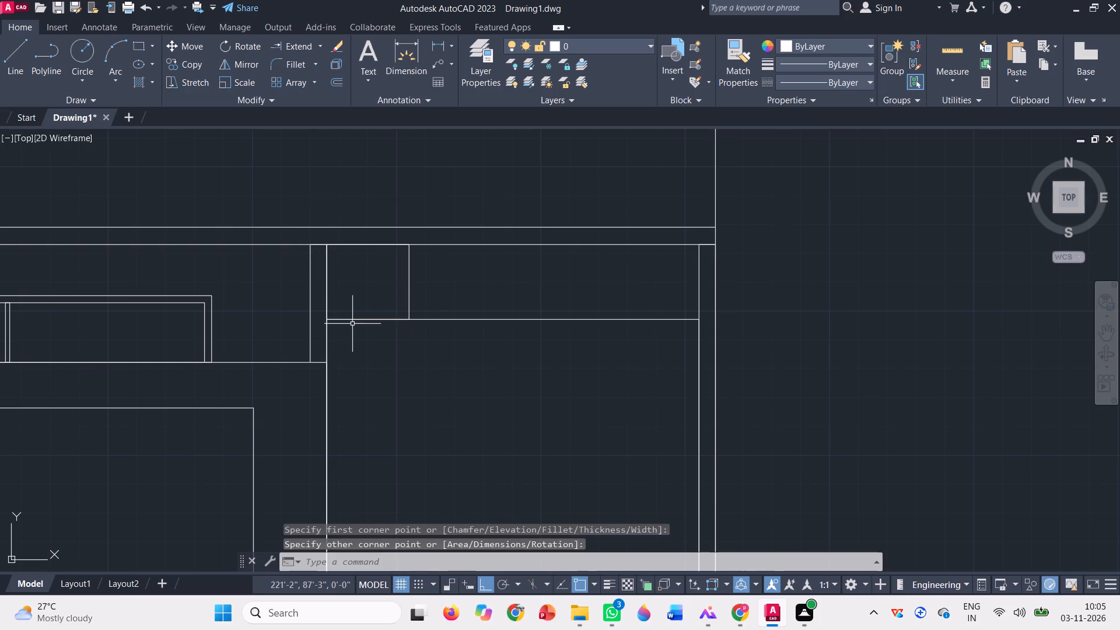
Offset the small rectangle inward by 2", taking the distance from the frame thickness of the middle bay's window.
click(339, 85)
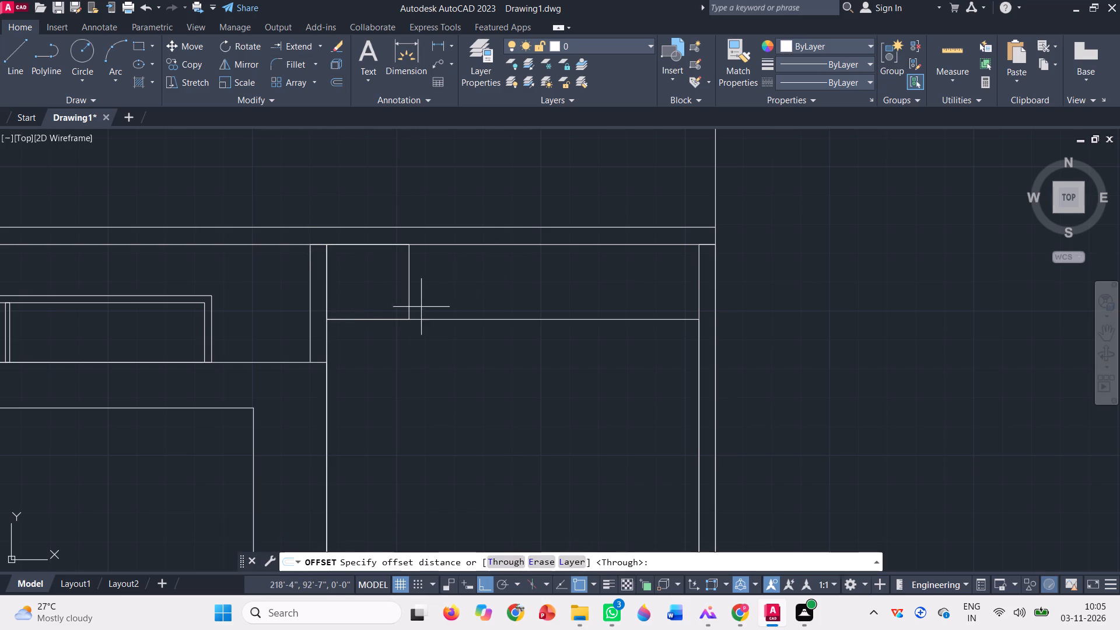
scroll(210, 355, up, 3)
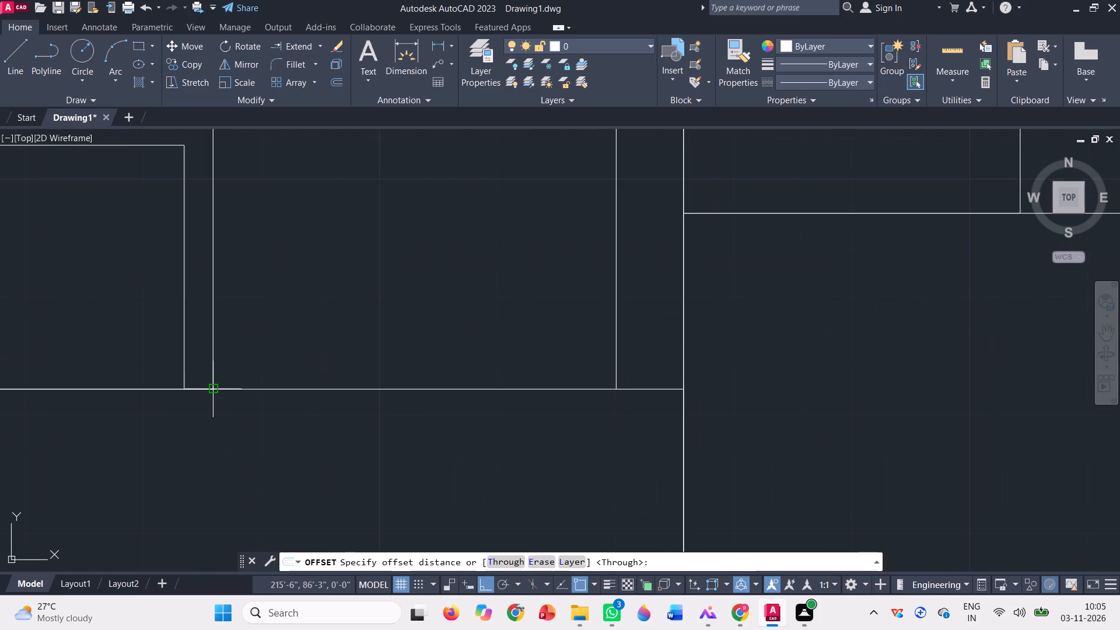
click(215, 388)
click(184, 388)
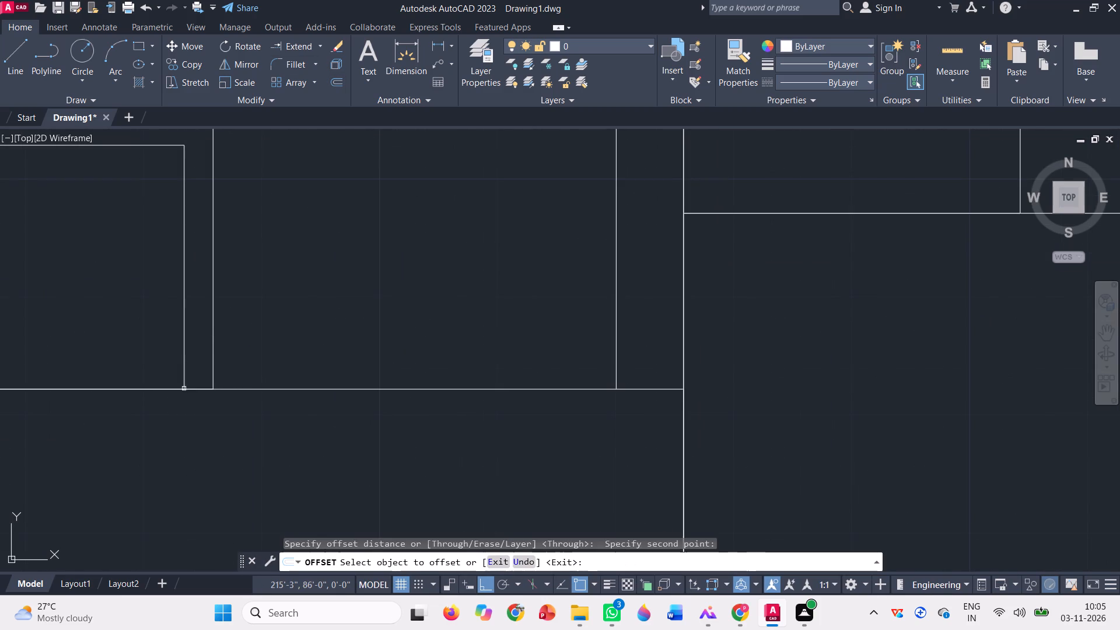
scroll(355, 388, down, 3)
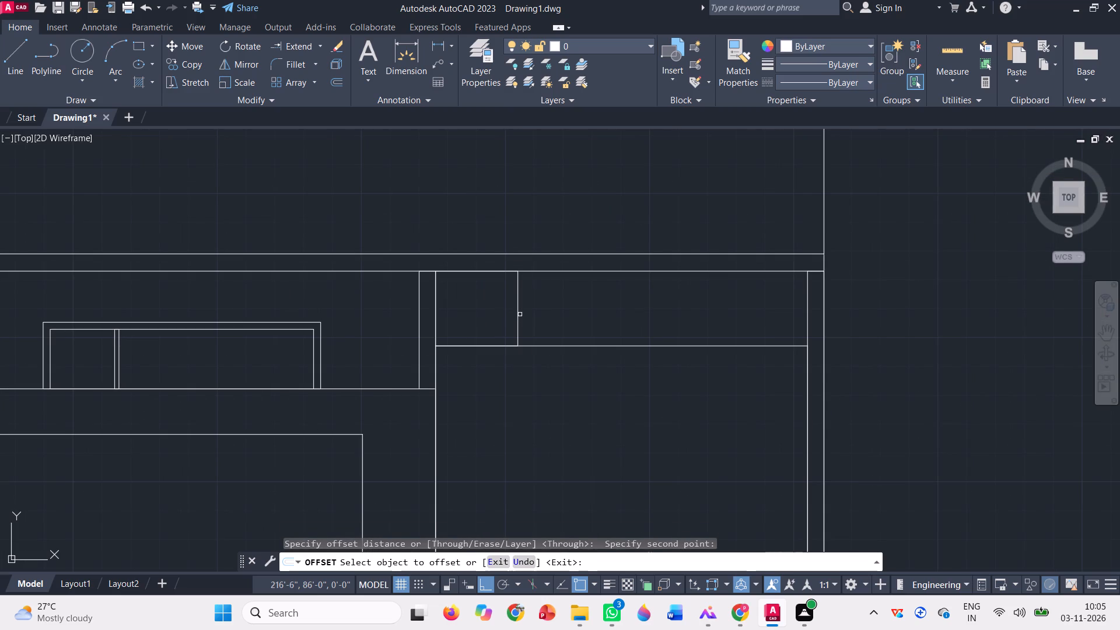
click(520, 314)
click(501, 310)
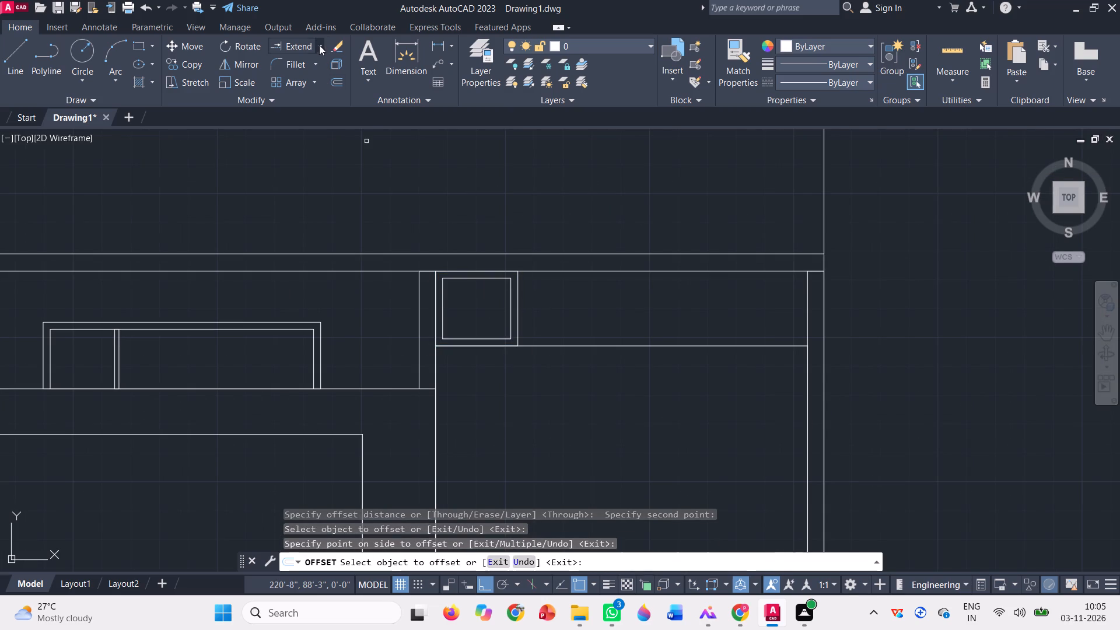
Trim off the left and bottom edges of the small rectangle's inner offset outline.
click(318, 48)
click(308, 63)
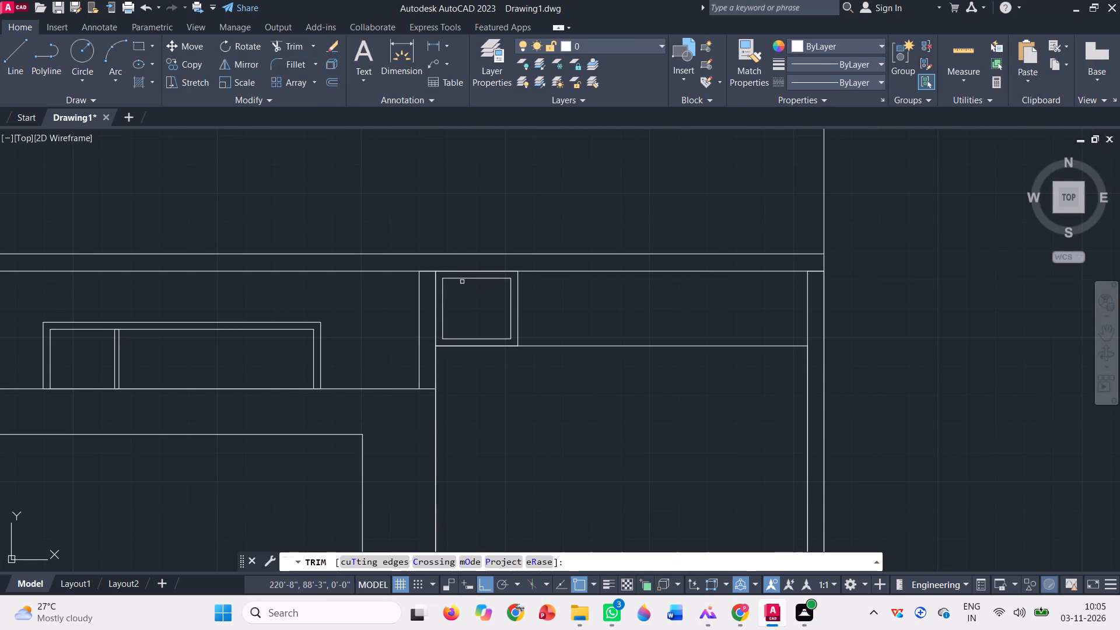
scroll(463, 281, up, 2)
click(402, 323)
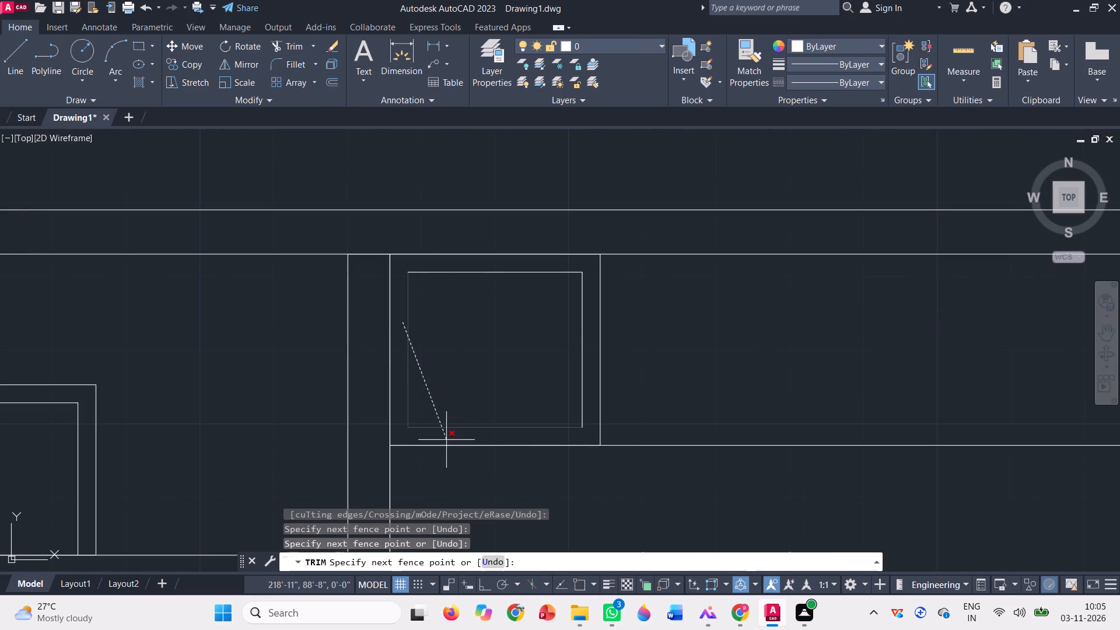
click(446, 440)
Extend the inner outline's top edge to the bay wall and its right edge down to the large rectangle.
click(312, 43)
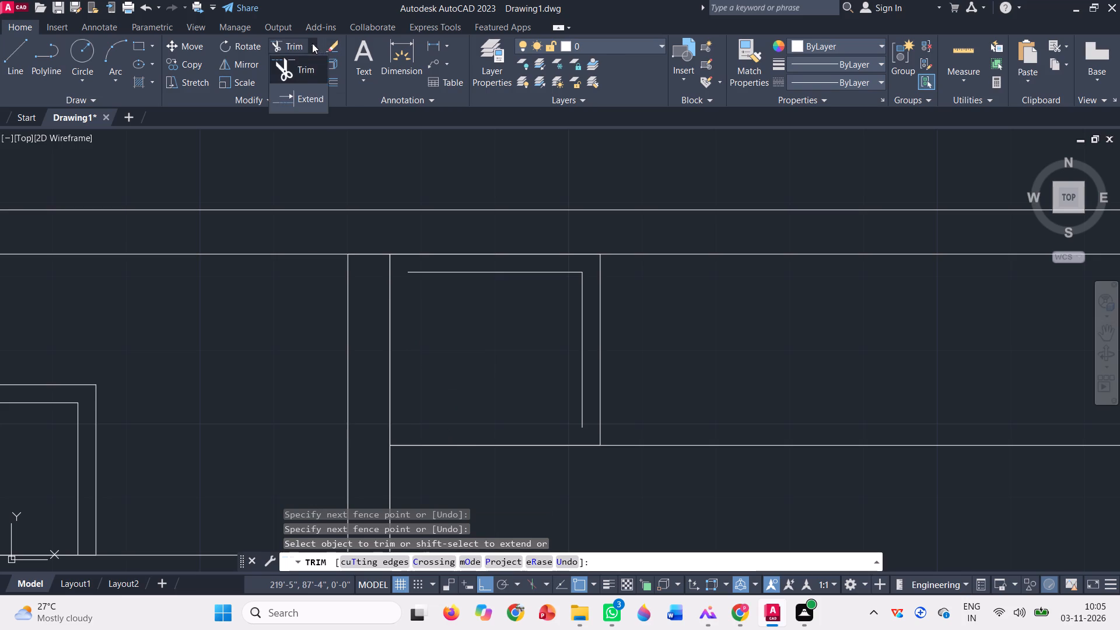
click(311, 103)
click(450, 272)
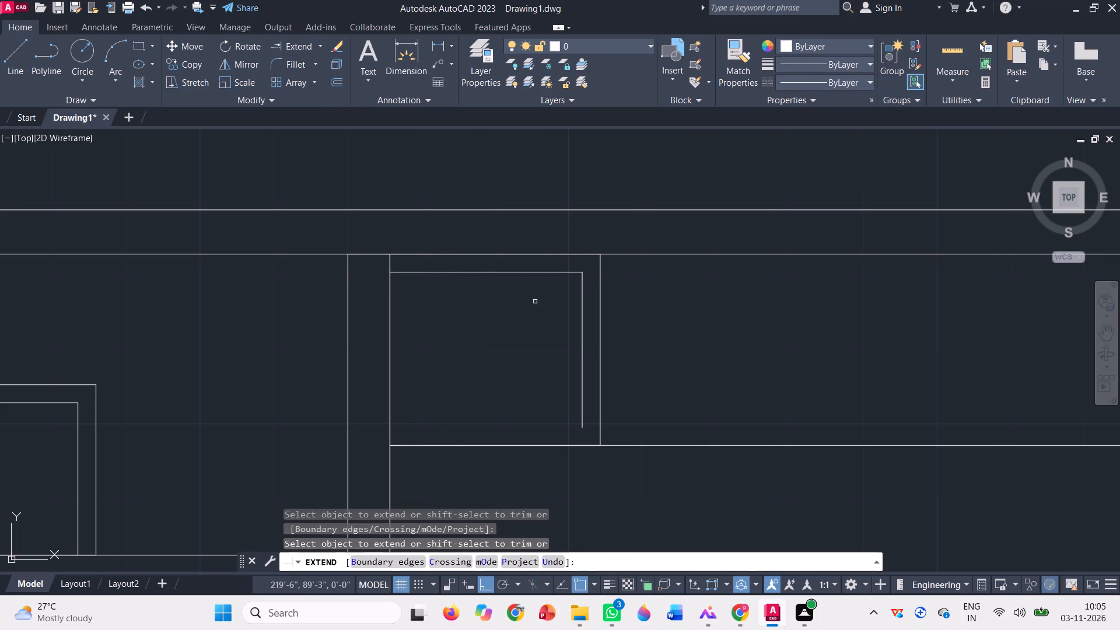
click(583, 413)
key(Escape)
scroll(479, 333, down, 3)
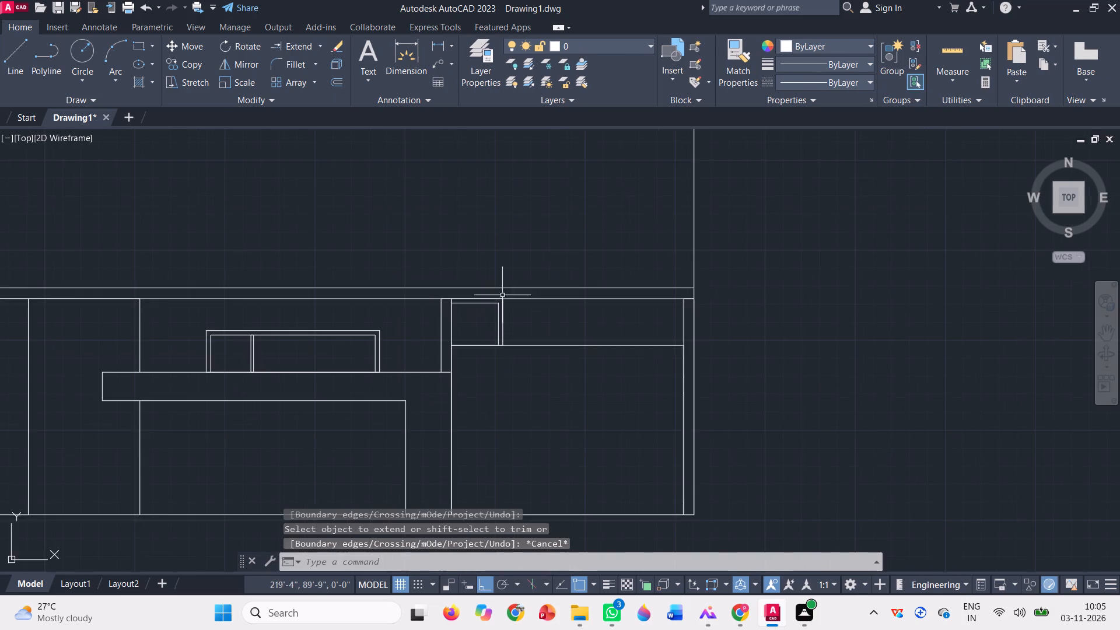
Draw a narrow upright rectangle near the middle of the small frame, from the inner top edge down to the large rectangle's top edge.
scroll(552, 306, down, 1)
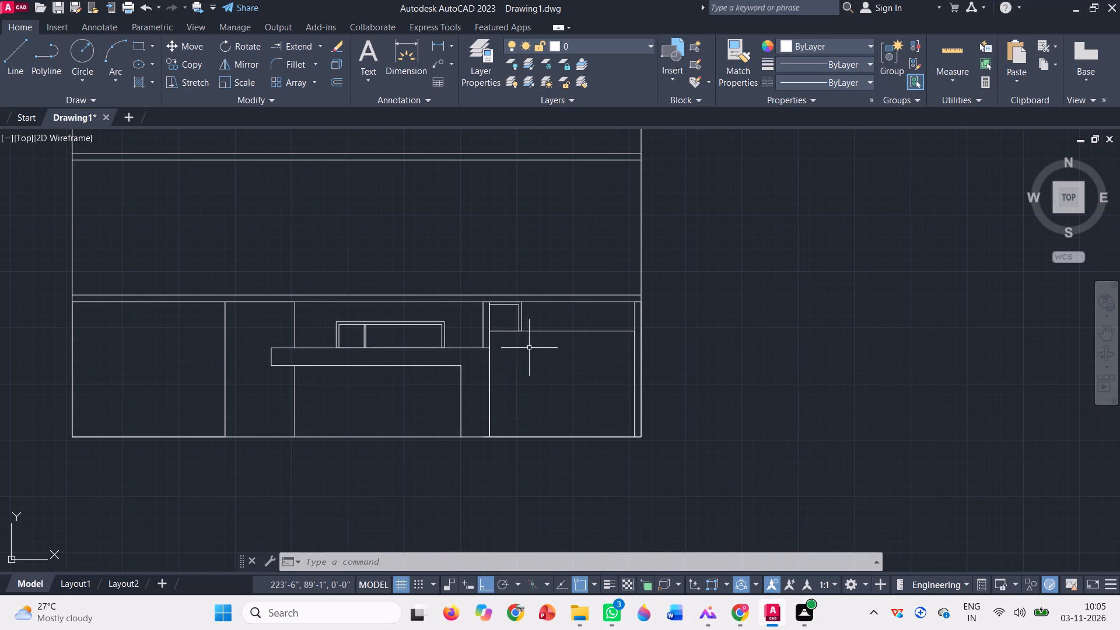
scroll(577, 288, up, 1)
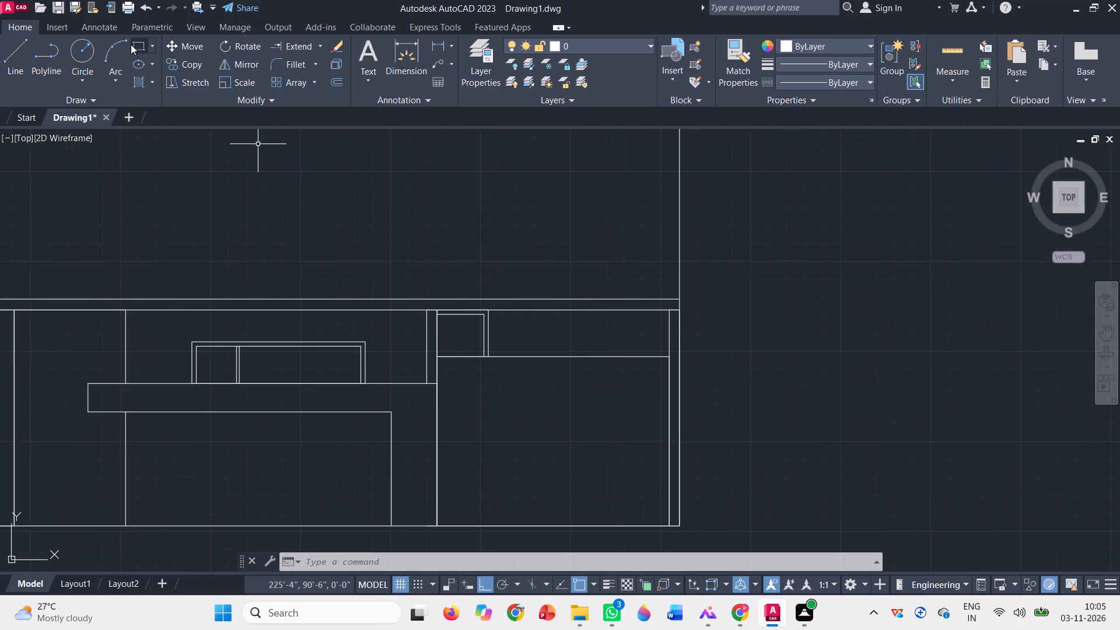
click(131, 44)
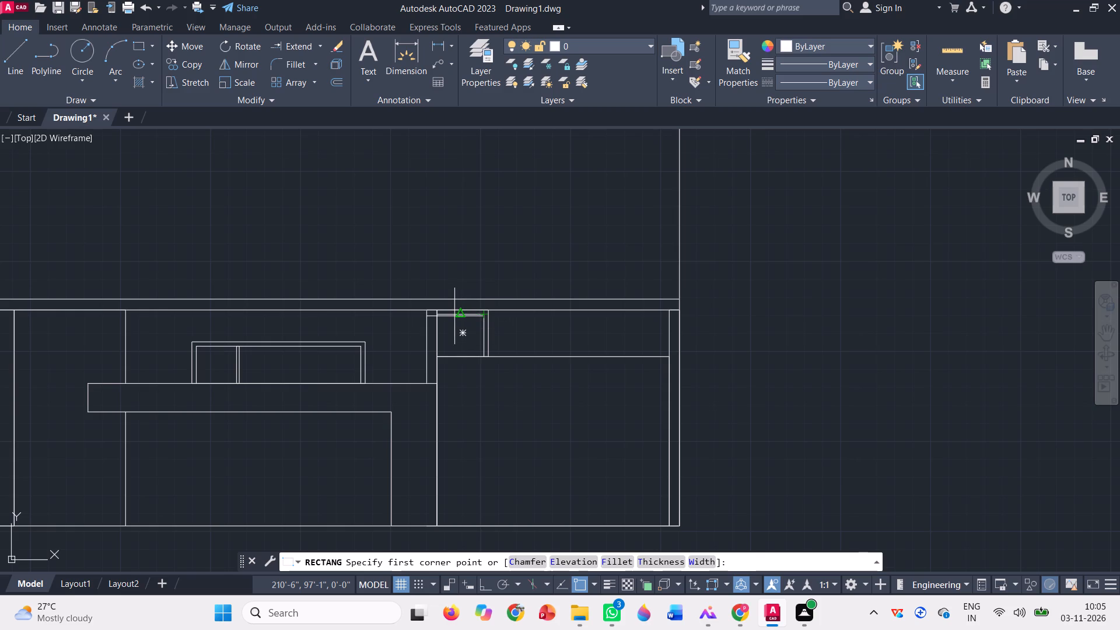
scroll(454, 316, up, 2)
click(461, 312)
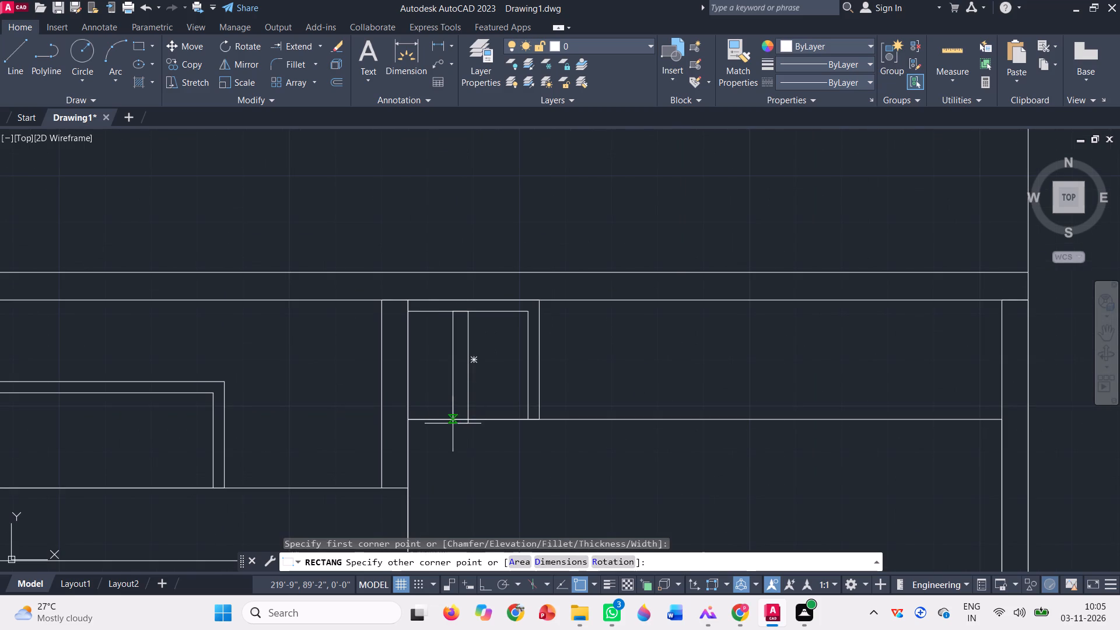
scroll(460, 415, up, 2)
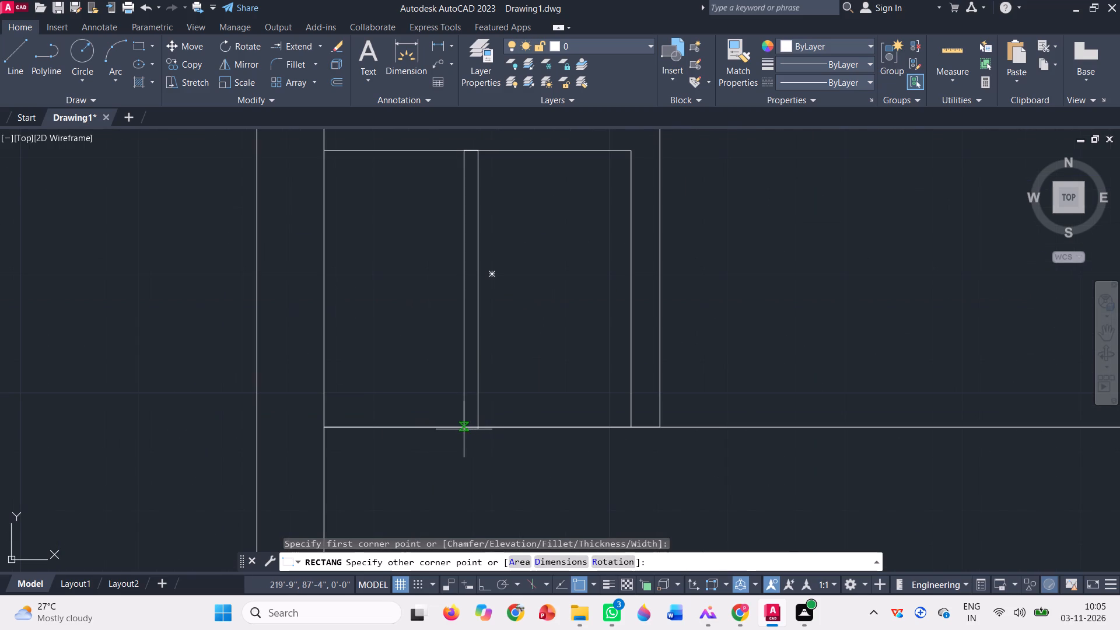
click(464, 429)
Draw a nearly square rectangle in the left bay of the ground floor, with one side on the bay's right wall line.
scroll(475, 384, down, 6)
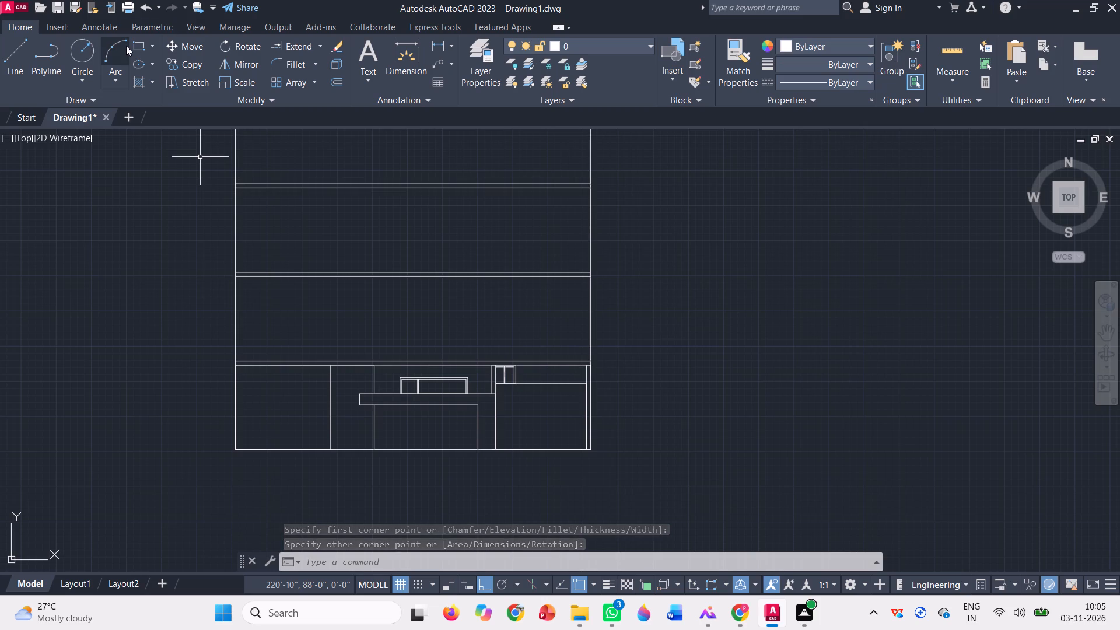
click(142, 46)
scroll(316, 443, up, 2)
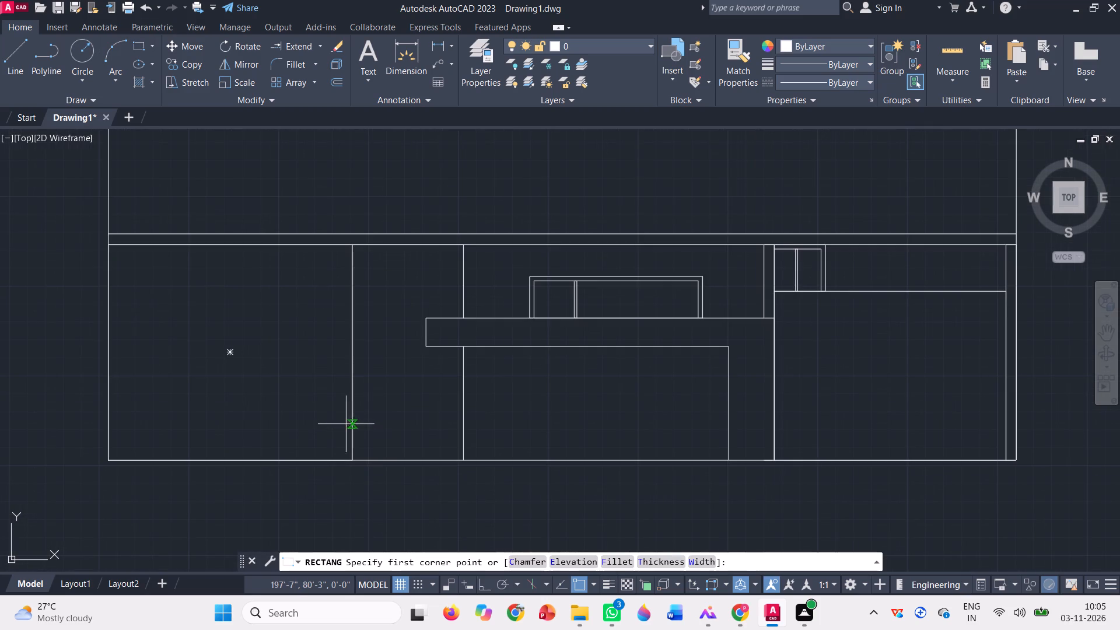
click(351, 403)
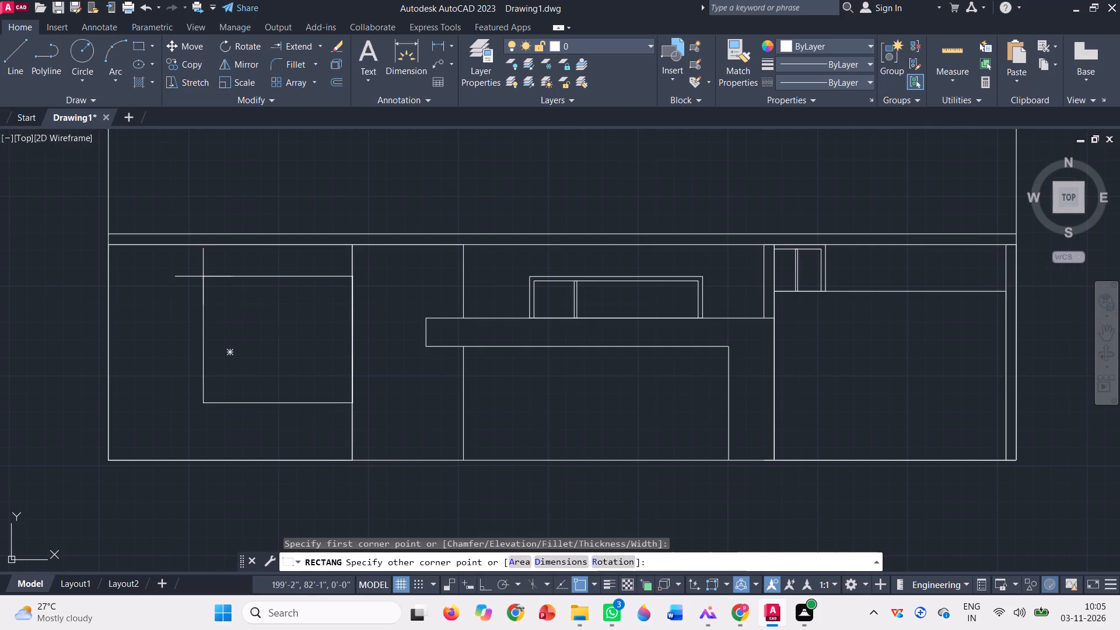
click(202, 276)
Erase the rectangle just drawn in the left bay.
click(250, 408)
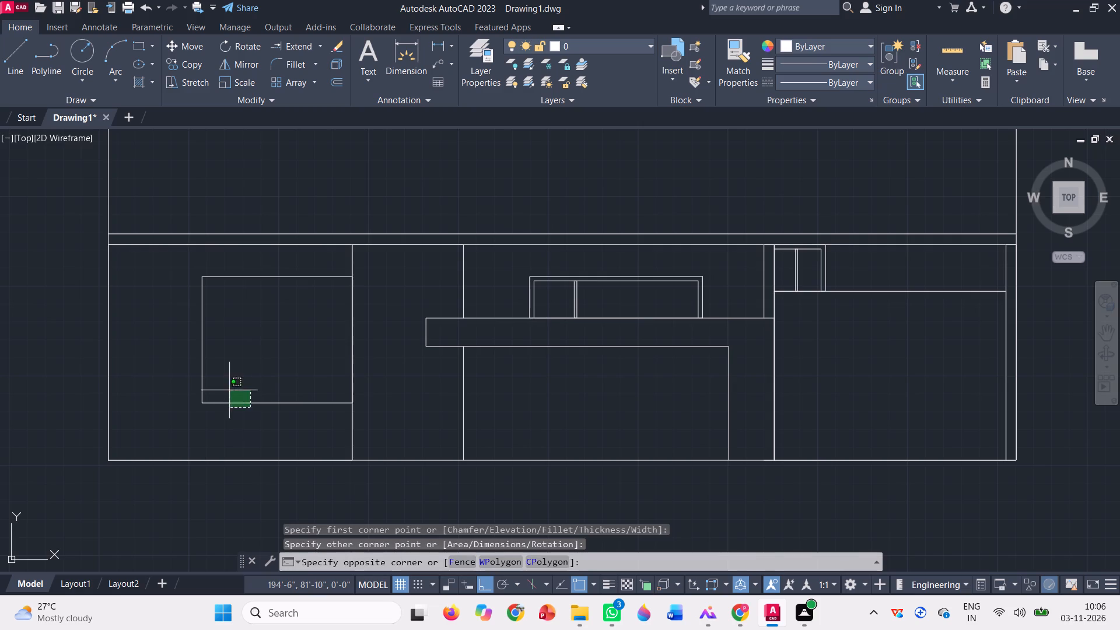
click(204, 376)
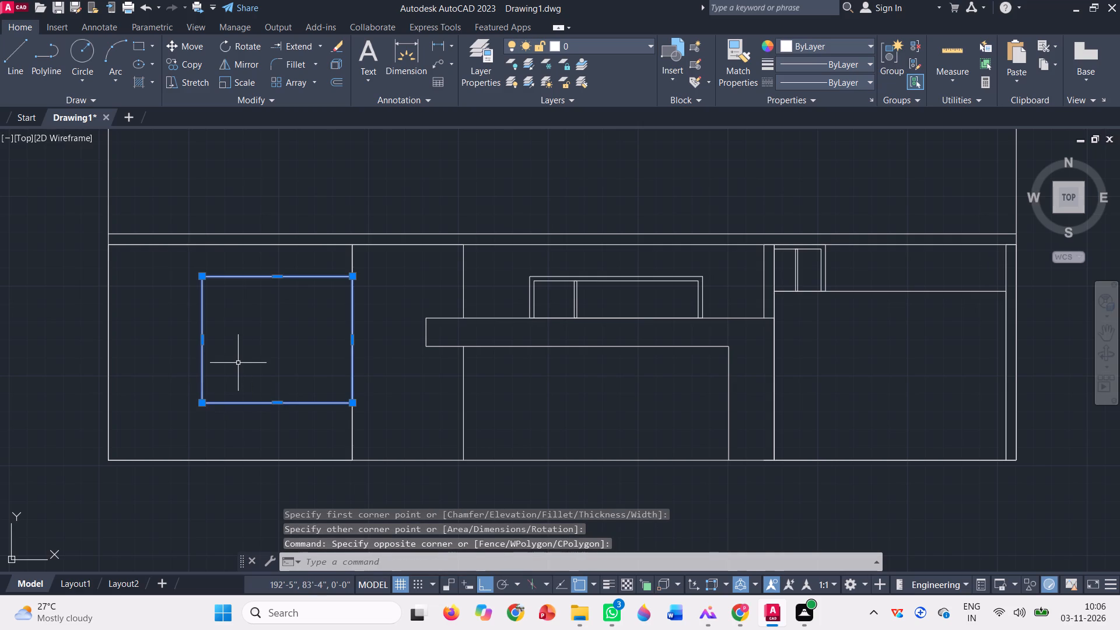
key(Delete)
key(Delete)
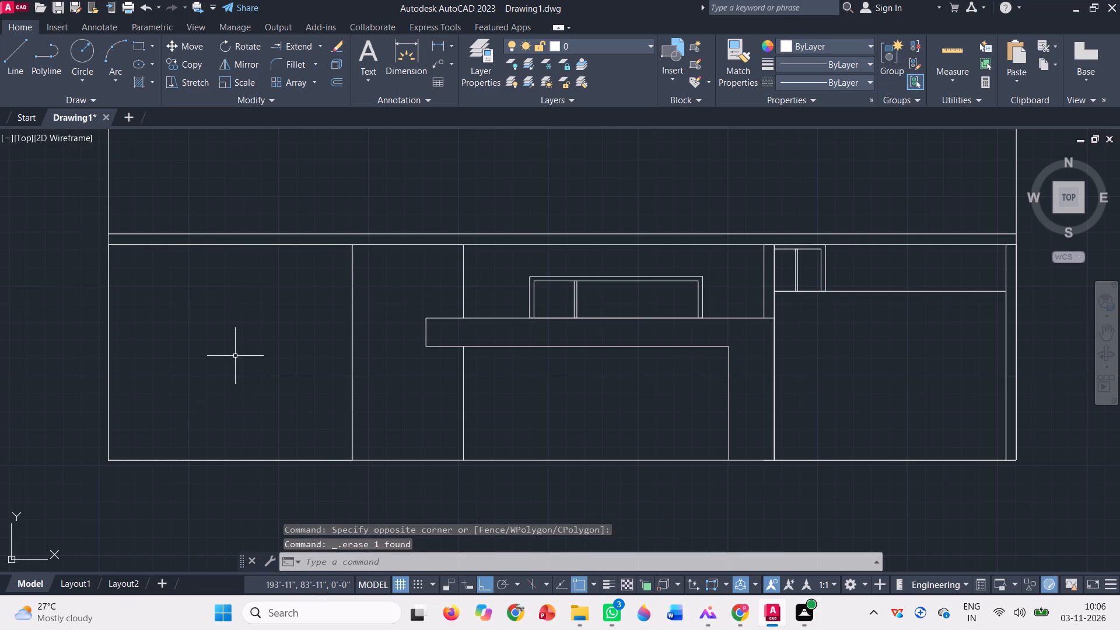
Draw a wide window rectangle at mid-height in the left bay, with its right side on the bay's right wall line.
click(143, 48)
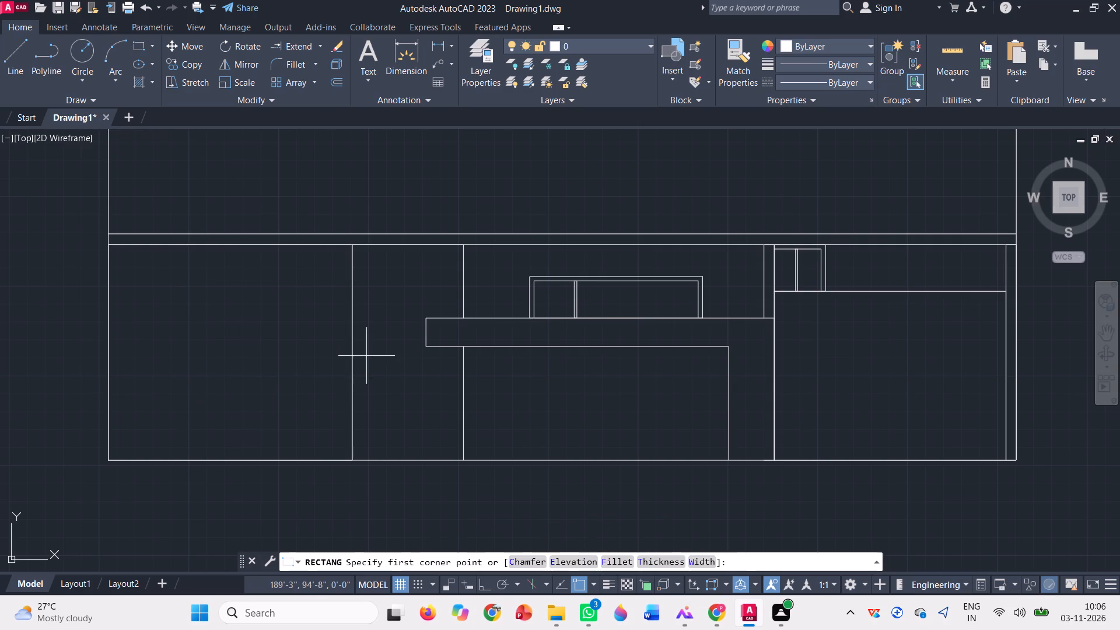
click(350, 302)
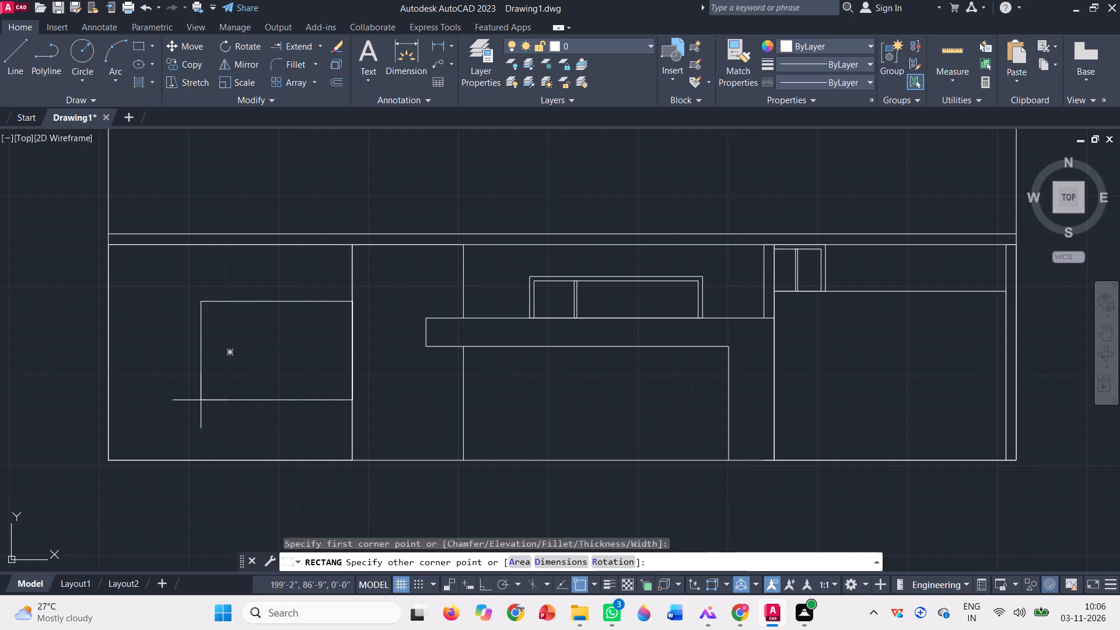
click(201, 400)
Offset the left bay's window rectangle inward by 2" to form its frame.
click(335, 83)
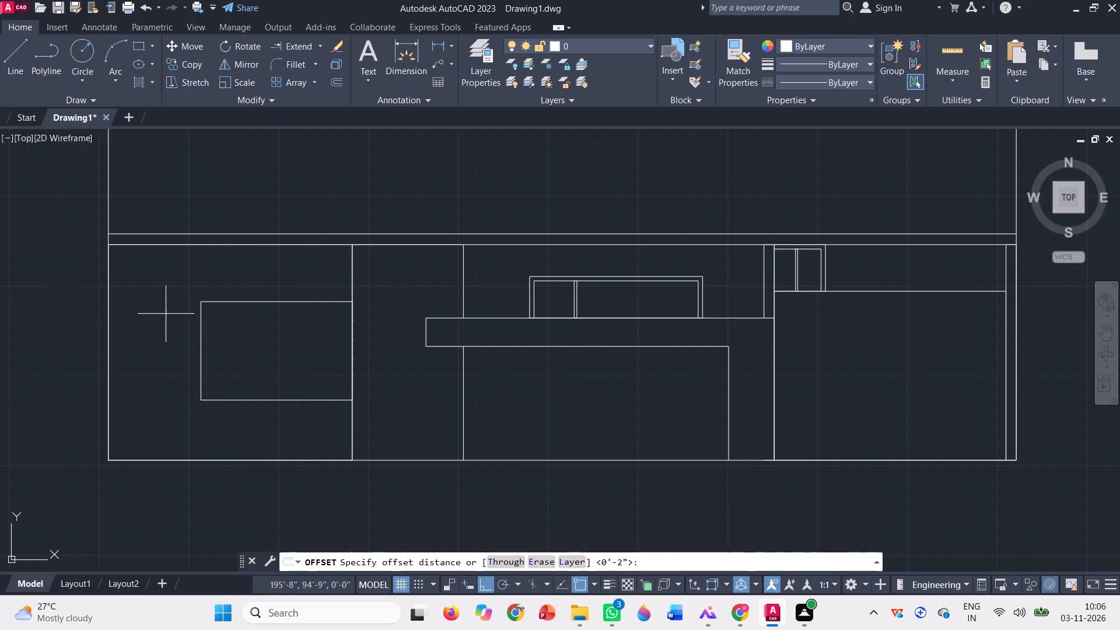
key(space)
click(200, 392)
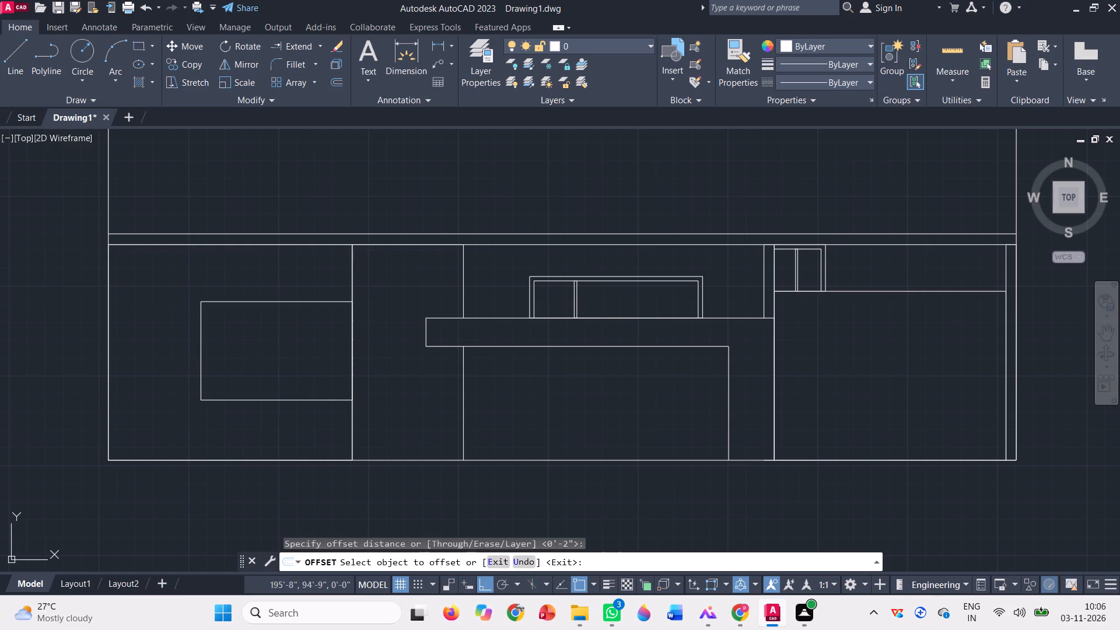
click(222, 385)
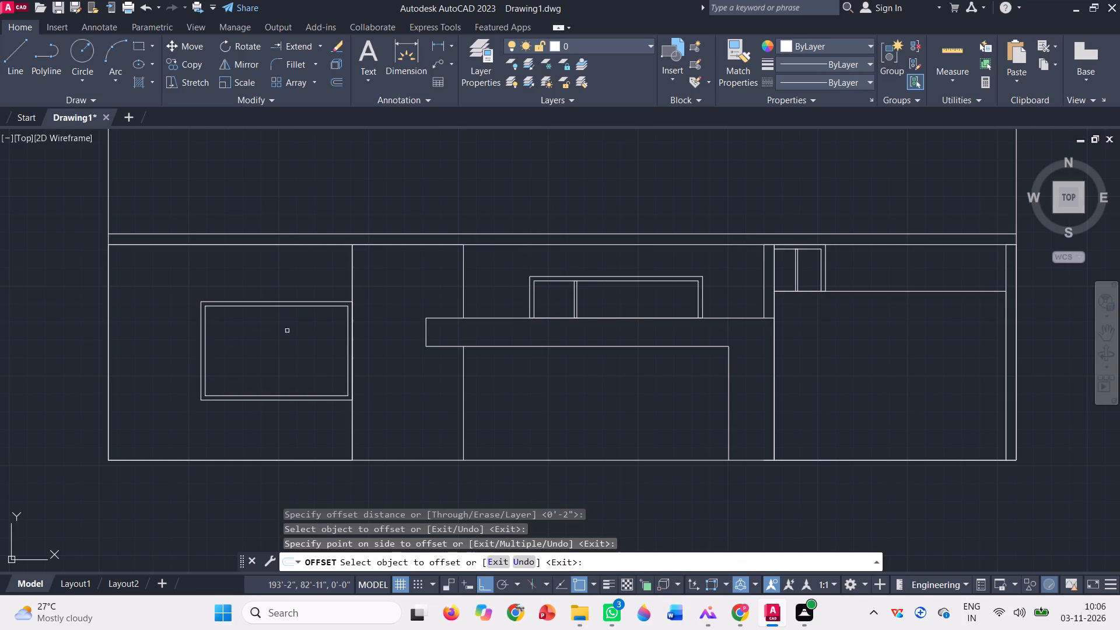
Draw a narrow vertical rectangle over the left side of the left bay window's frame, from outer top corner to inner bottom corner.
click(136, 44)
scroll(194, 304, up, 3)
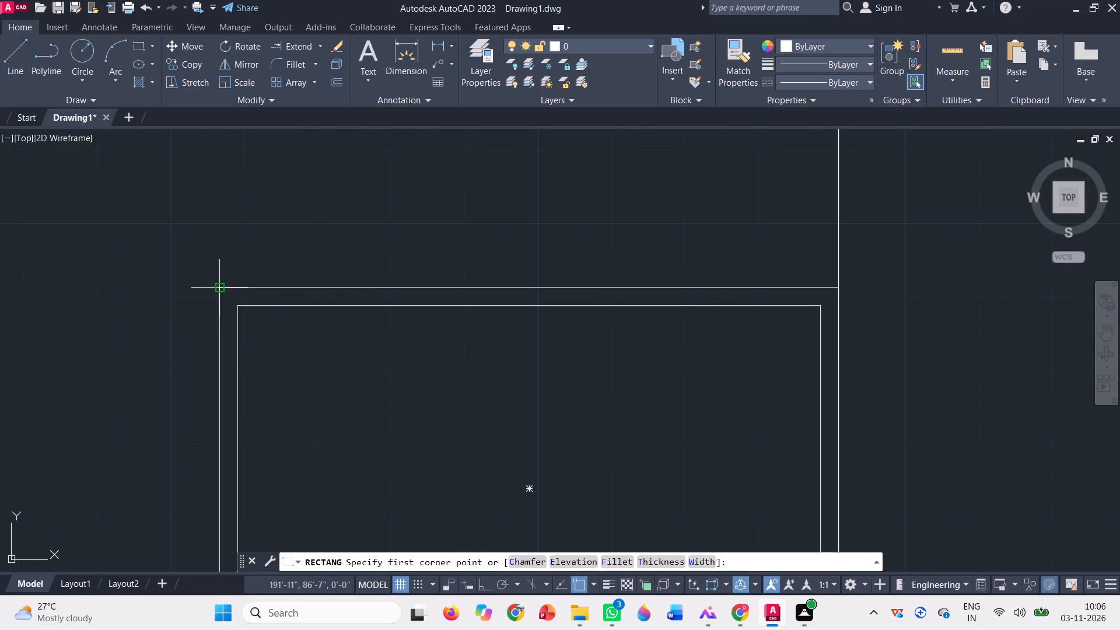
click(220, 285)
scroll(247, 274, down, 2)
scroll(246, 429, up, 1)
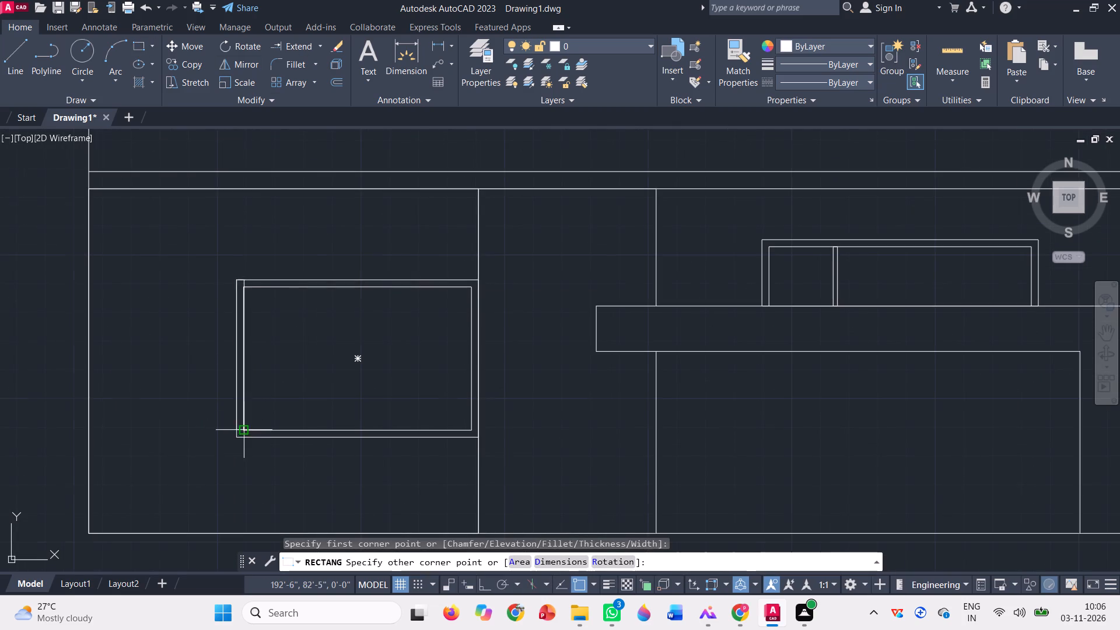
scroll(246, 429, up, 2)
click(235, 433)
scroll(209, 432, down, 2)
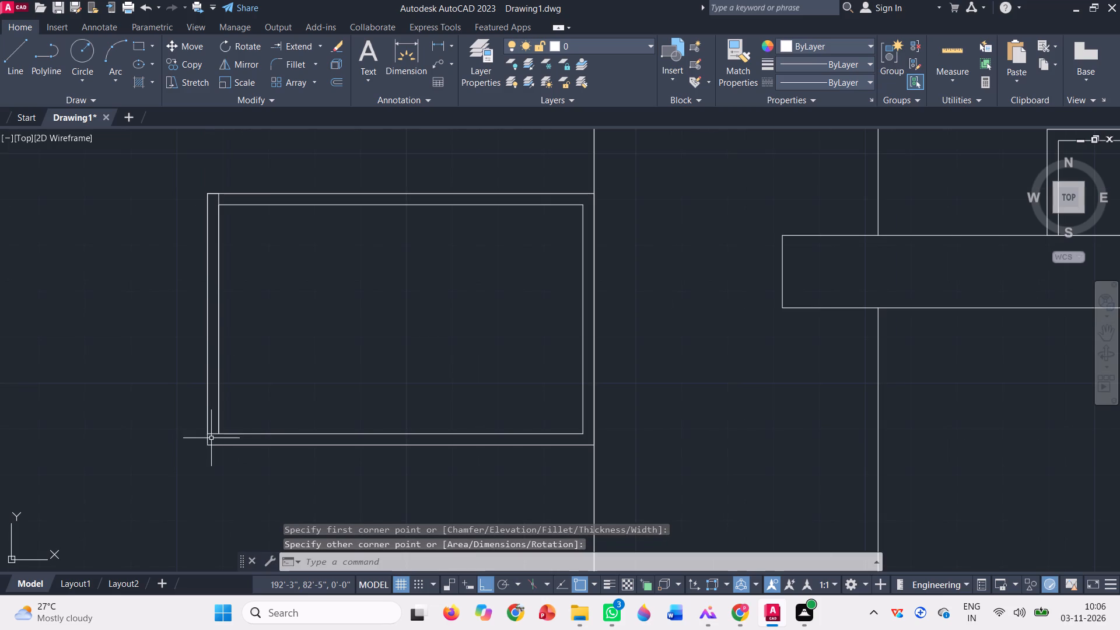
Move the narrow vertical rectangle horizontally to the middle of the left bay's window as a mullion.
click(211, 432)
text(m)
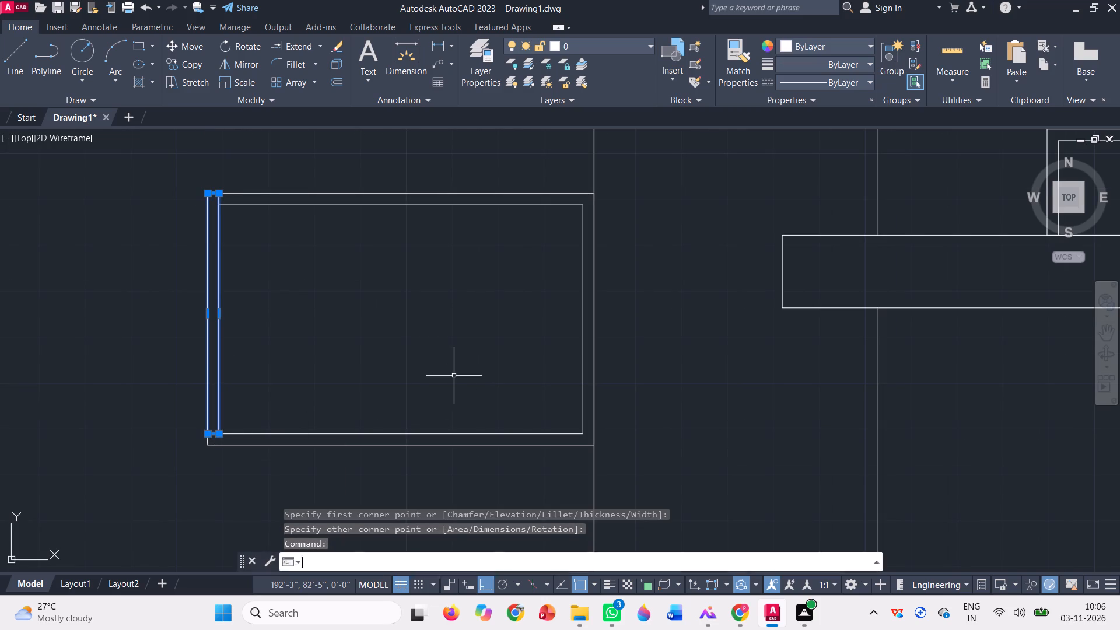
key(space)
scroll(232, 436, up, 3)
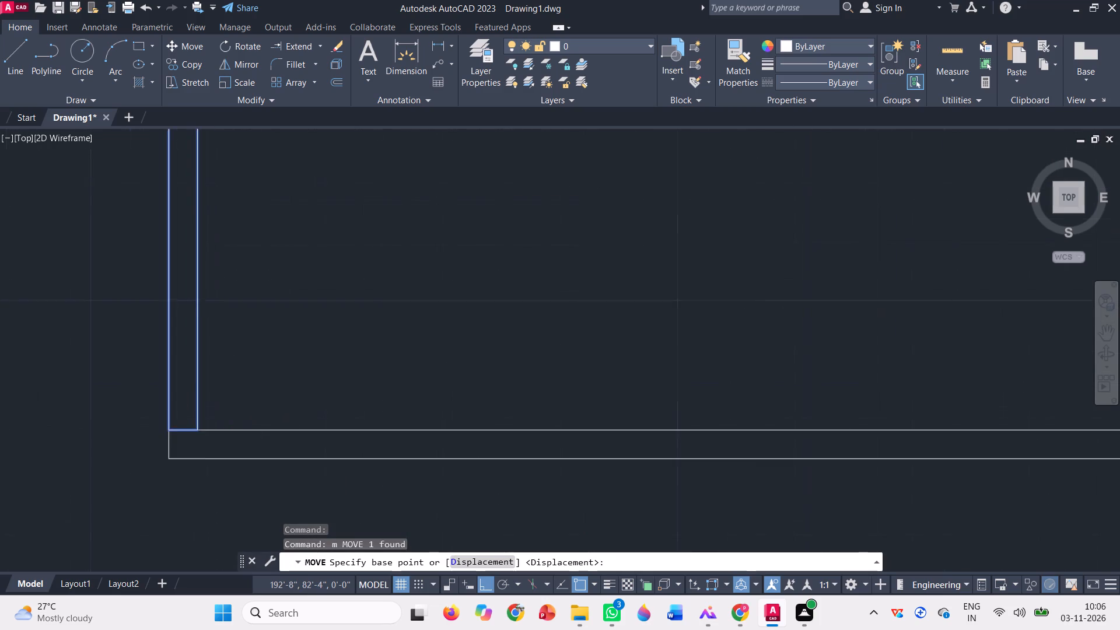
click(176, 428)
scroll(164, 430, down, 3)
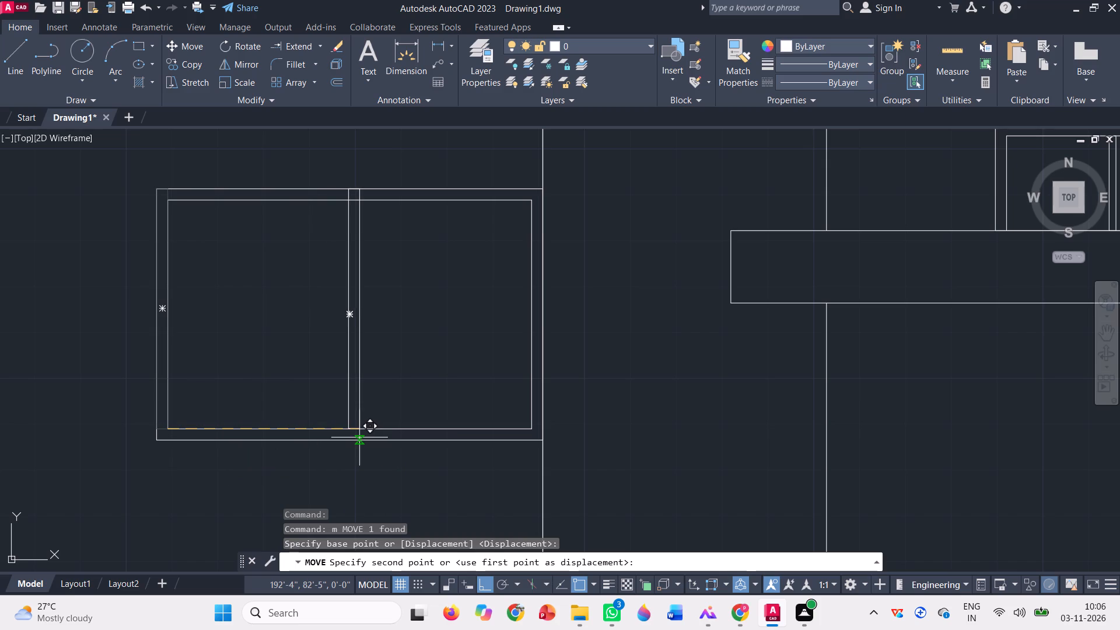
click(351, 432)
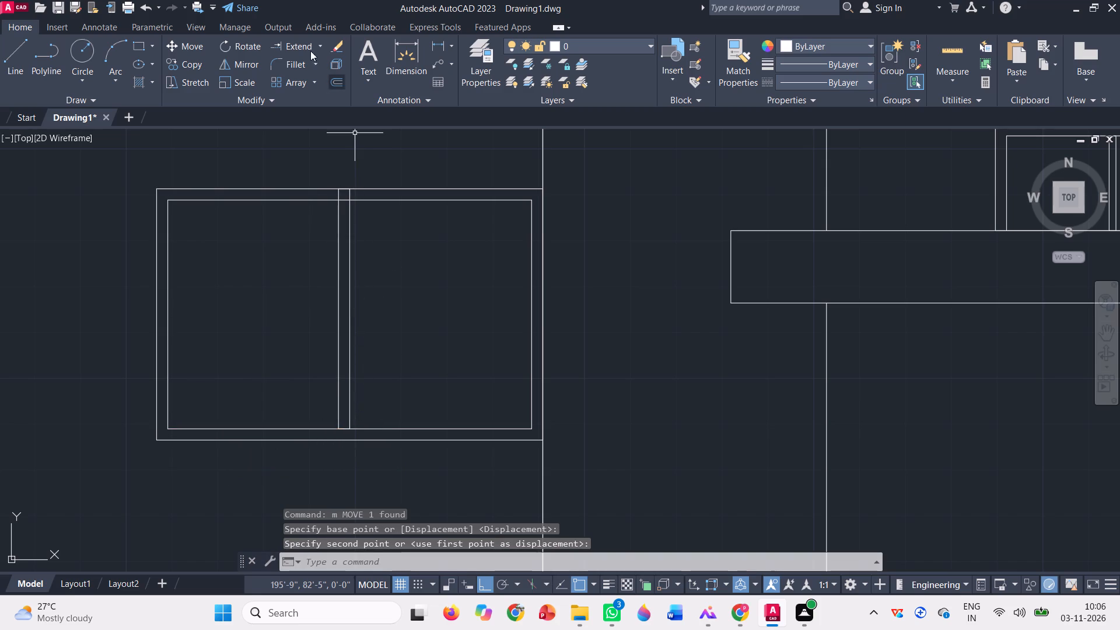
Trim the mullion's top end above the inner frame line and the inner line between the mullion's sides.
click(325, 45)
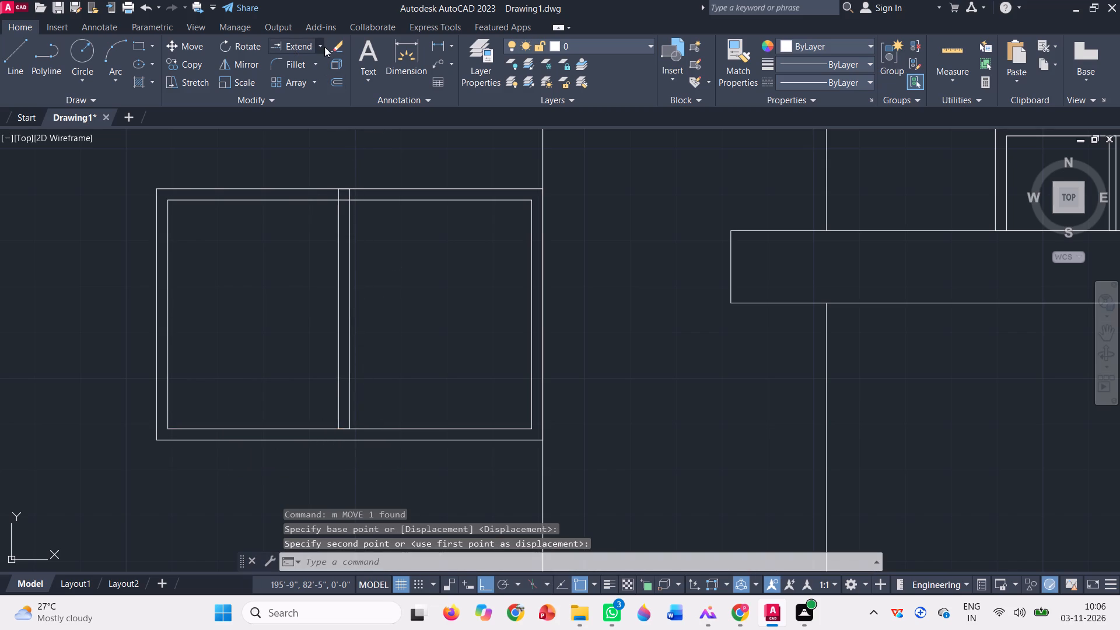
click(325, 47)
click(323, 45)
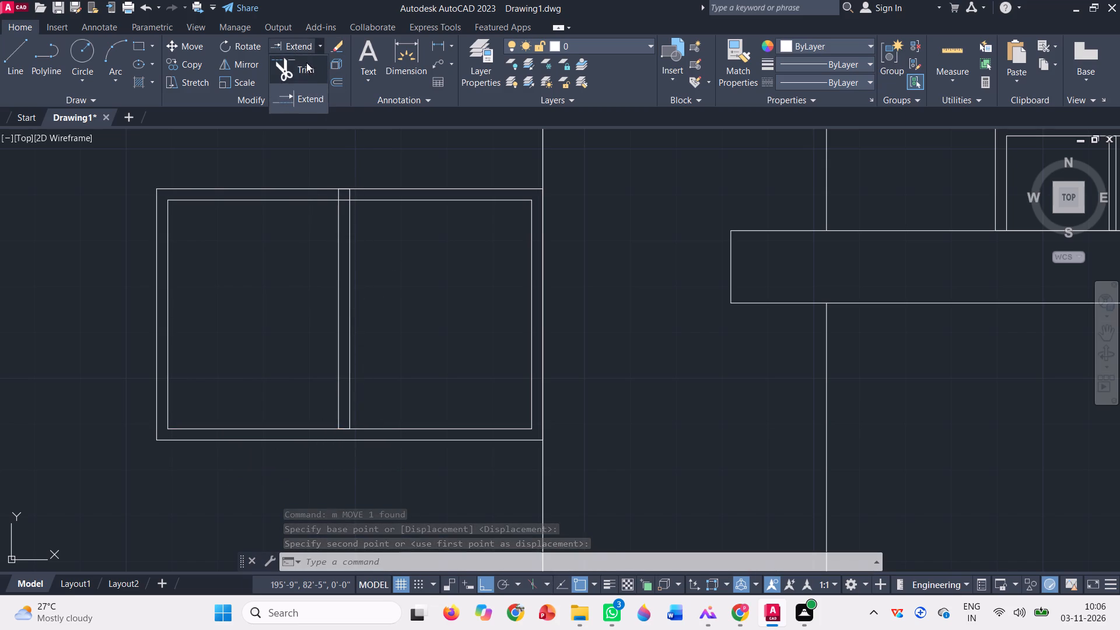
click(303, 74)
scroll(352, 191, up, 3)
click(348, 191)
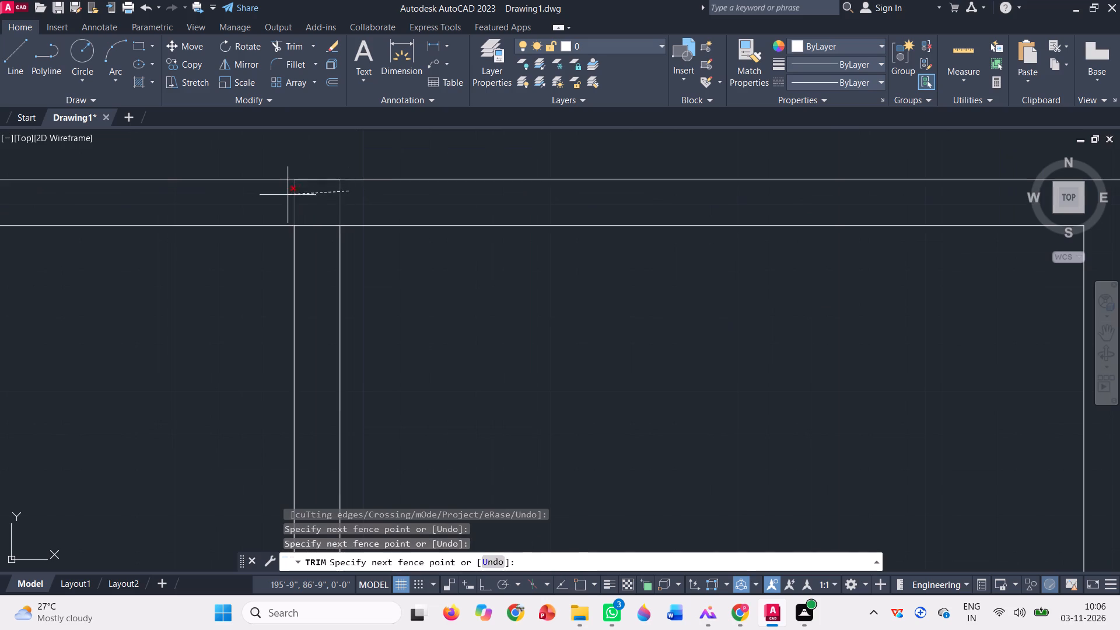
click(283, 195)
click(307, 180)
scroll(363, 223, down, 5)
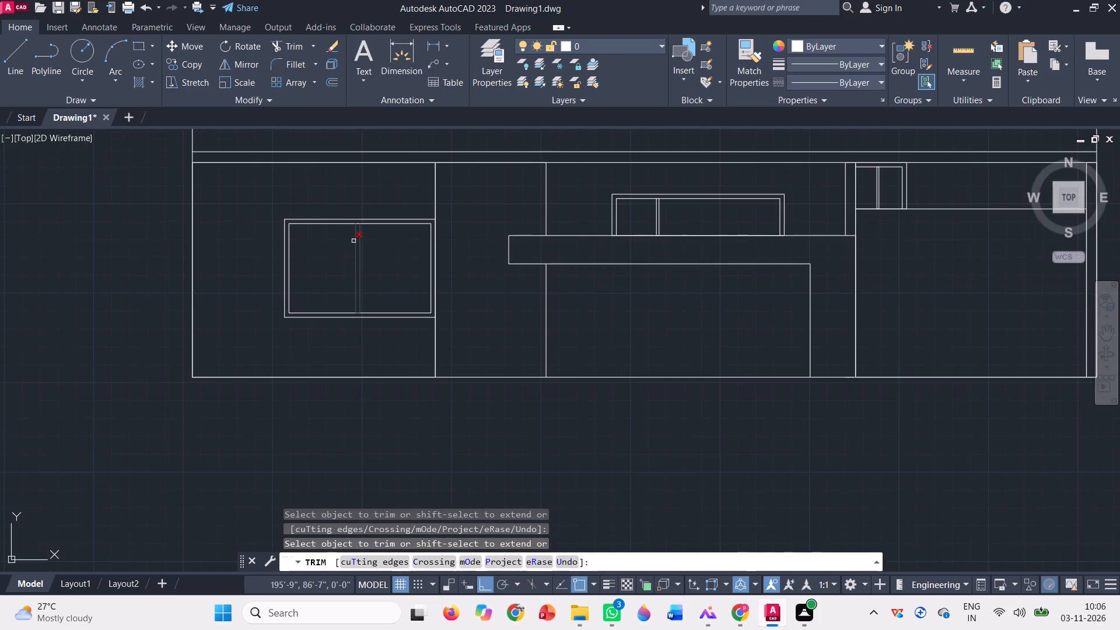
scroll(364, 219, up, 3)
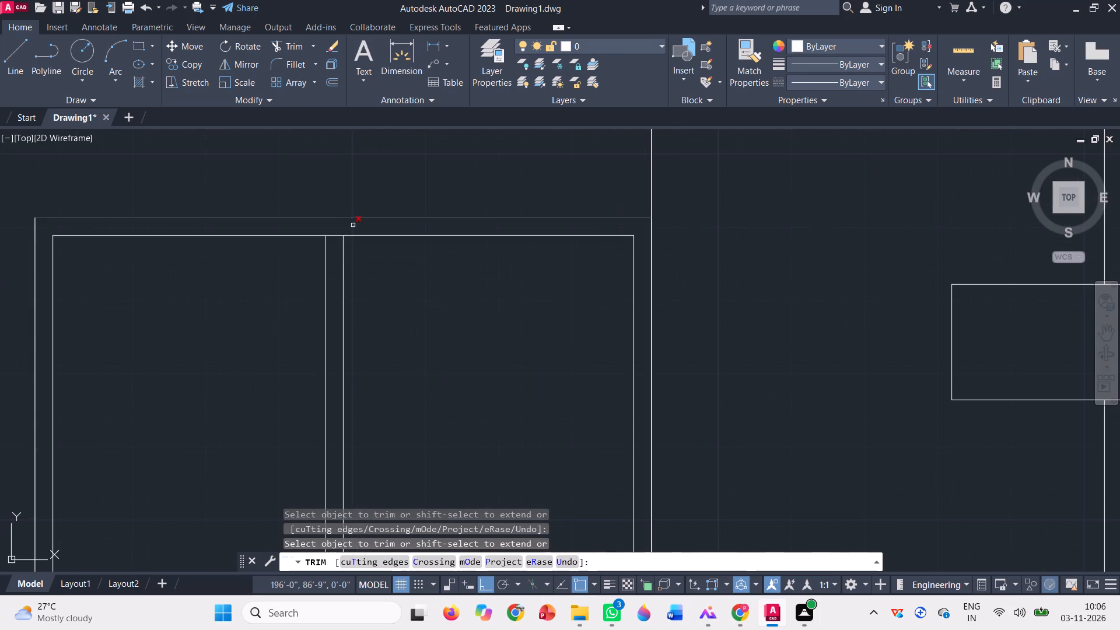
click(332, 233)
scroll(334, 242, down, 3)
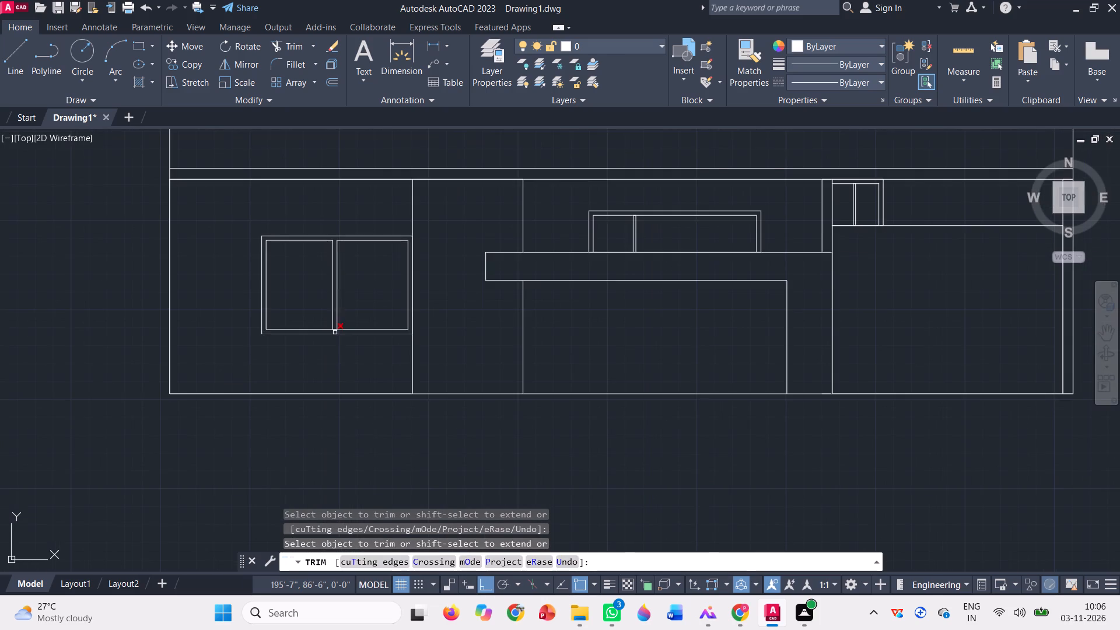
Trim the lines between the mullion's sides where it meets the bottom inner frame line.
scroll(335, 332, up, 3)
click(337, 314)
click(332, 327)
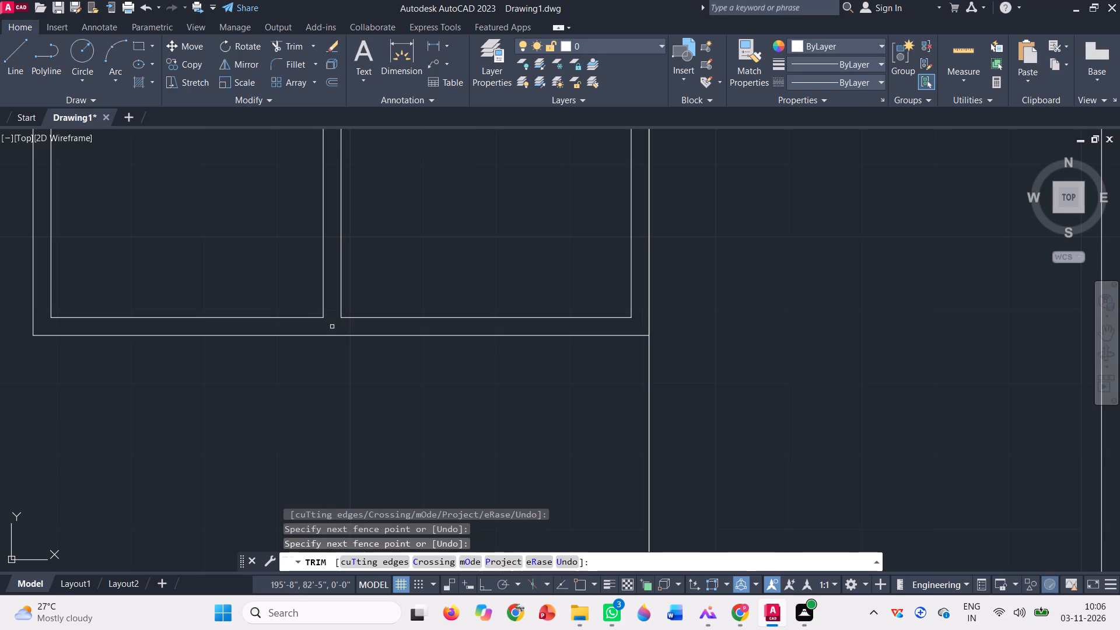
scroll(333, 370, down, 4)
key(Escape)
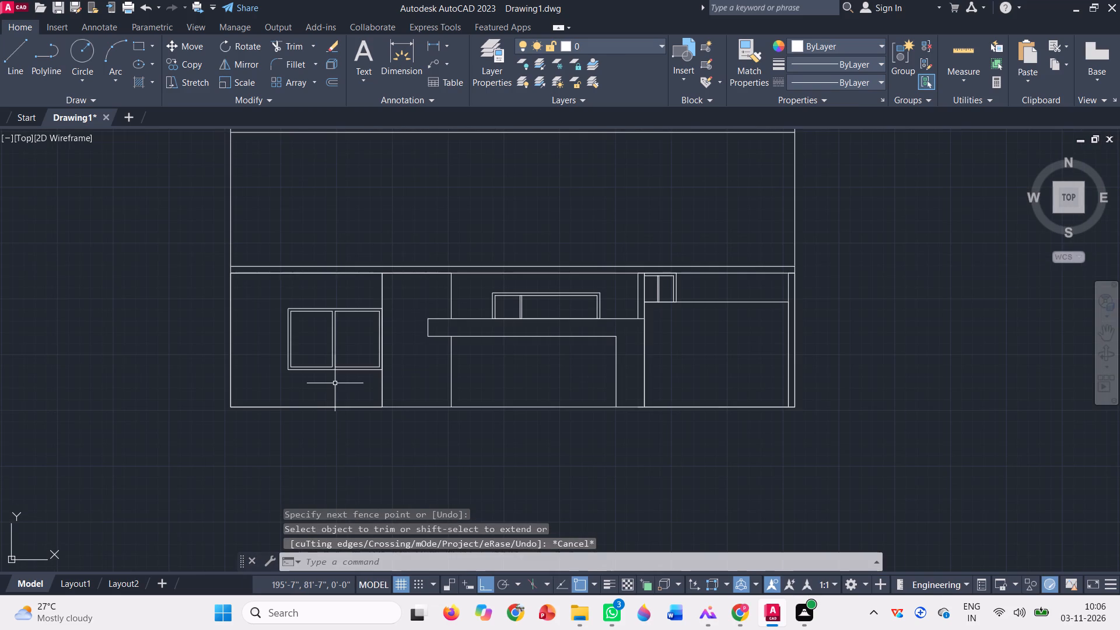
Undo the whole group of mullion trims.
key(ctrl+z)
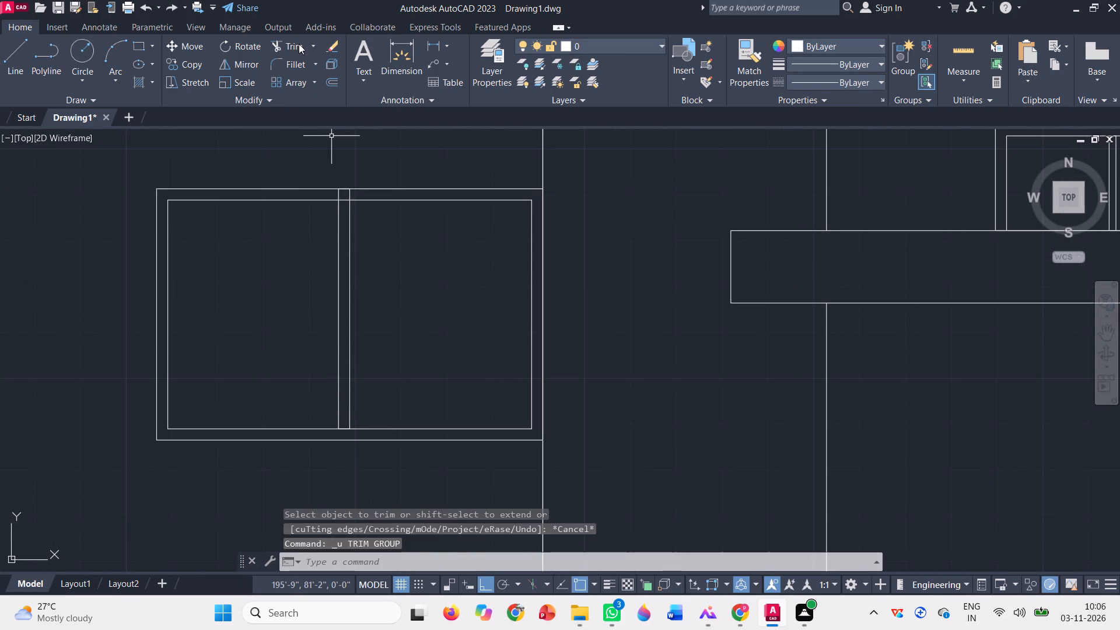
Trim the mullion's top end back to the inner frame line of the left bay's window.
click(298, 47)
scroll(355, 188, up, 3)
click(262, 198)
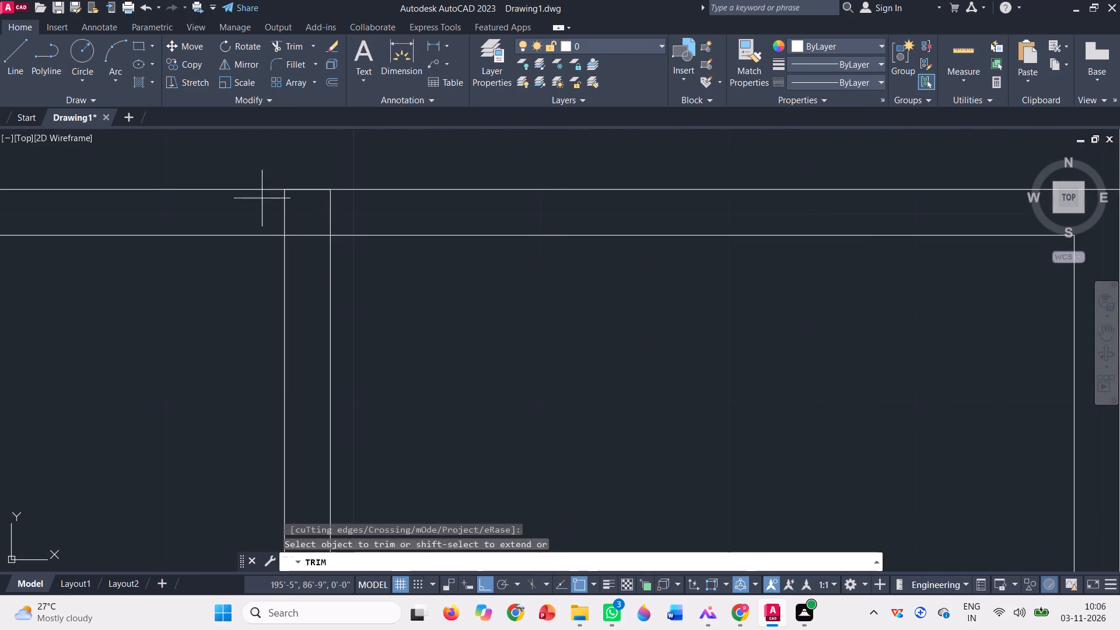
click(348, 204)
click(321, 188)
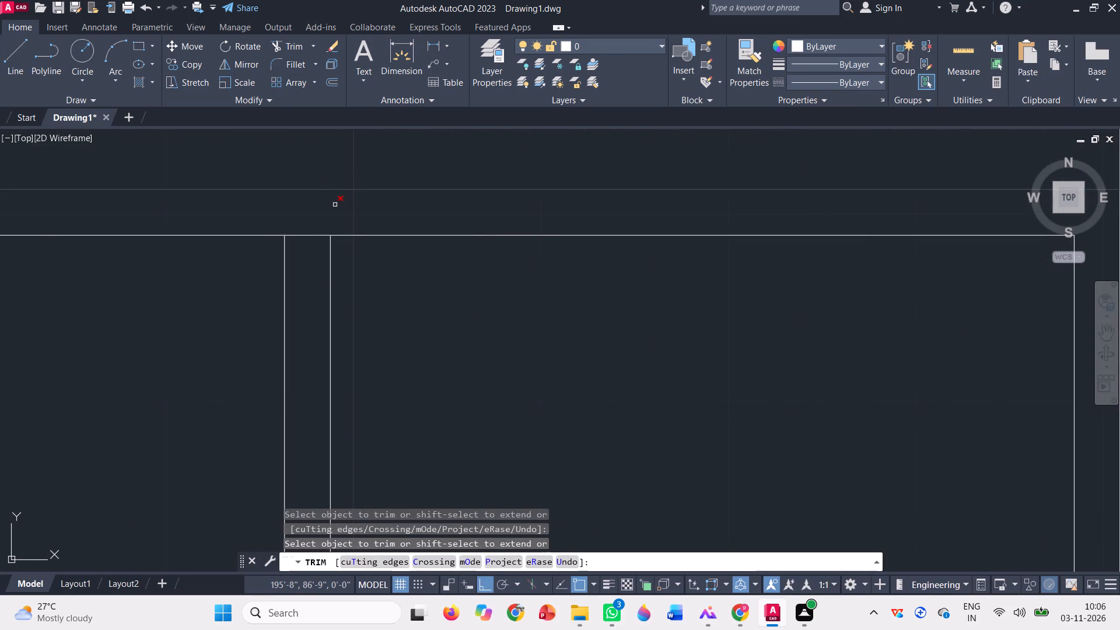
scroll(341, 224, down, 3)
key(Escape)
scroll(286, 357, down, 2)
scroll(288, 426, down, 1)
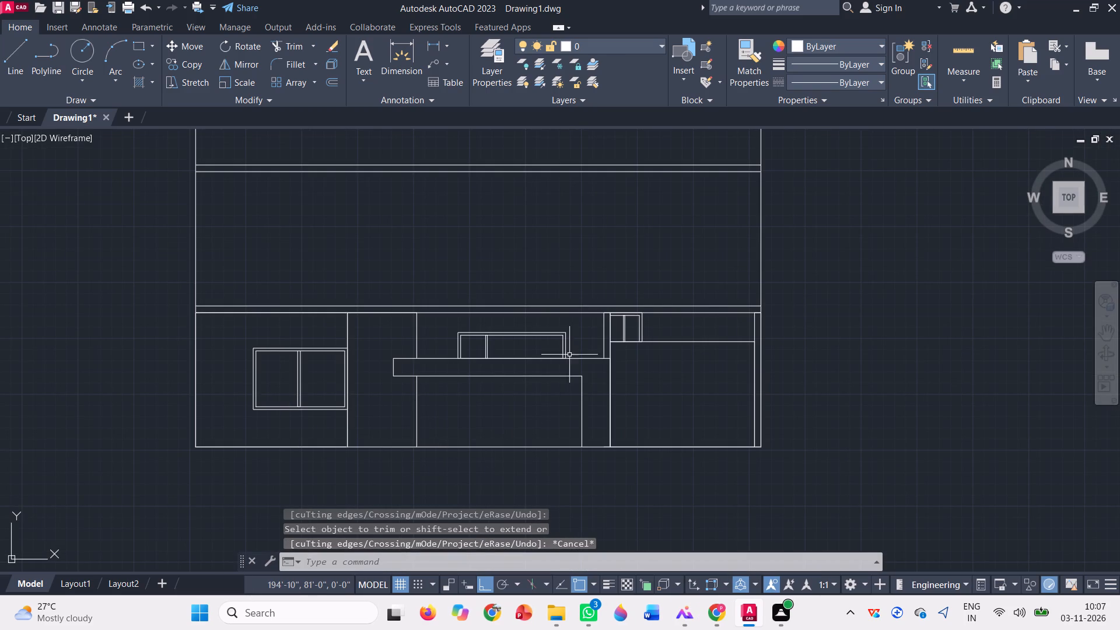
Draw a narrow full-height rectangle from the midpoint of the right bay opening's top line down to the ground line.
click(133, 43)
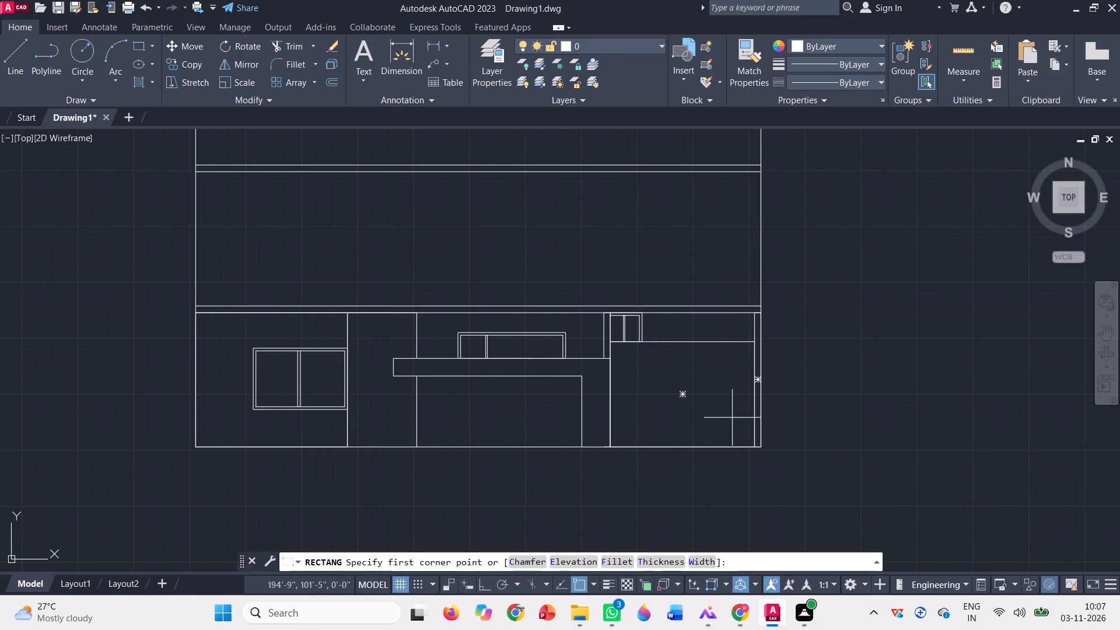
scroll(745, 362, up, 1)
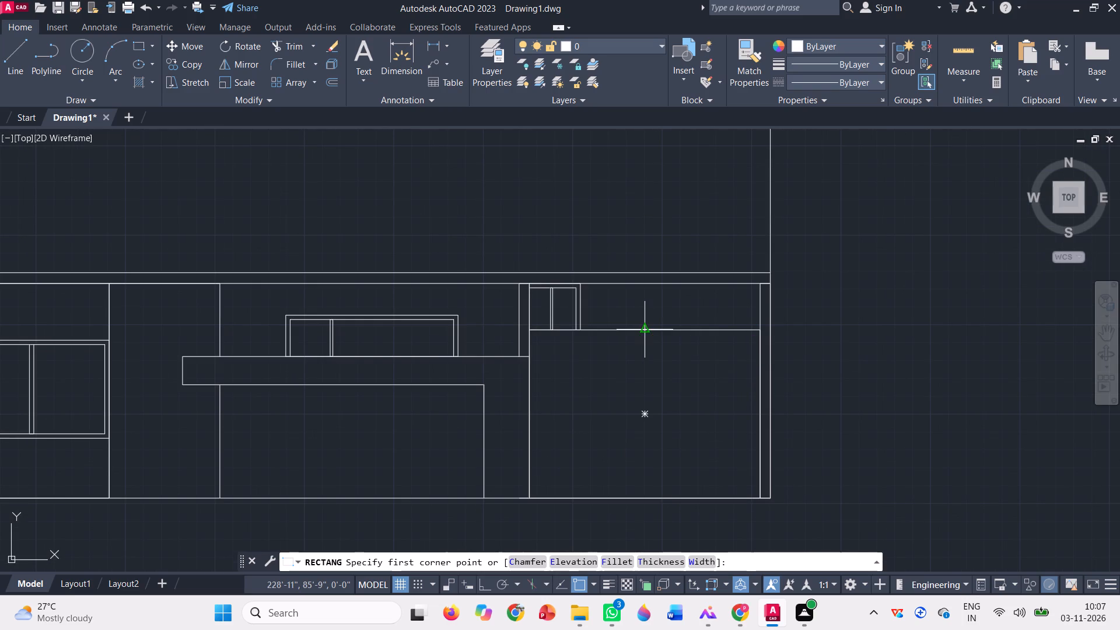
click(645, 334)
scroll(662, 493, up, 3)
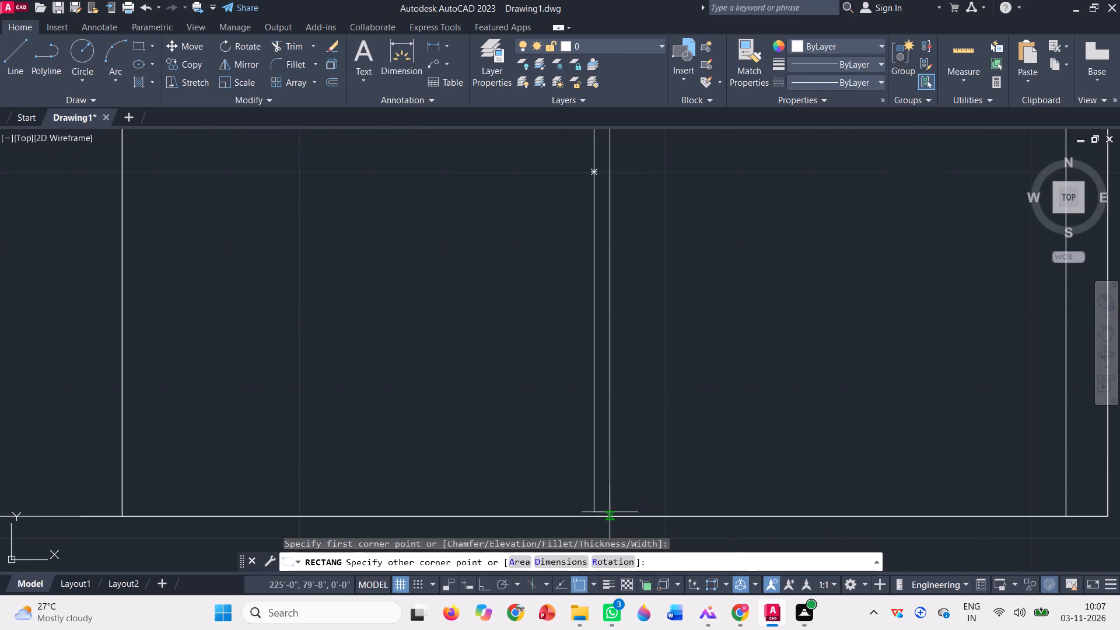
click(604, 519)
scroll(594, 516, down, 2)
Move the narrow vertical rectangle so the midpoint of its top side is centred on the right bay opening.
click(632, 374)
click(519, 338)
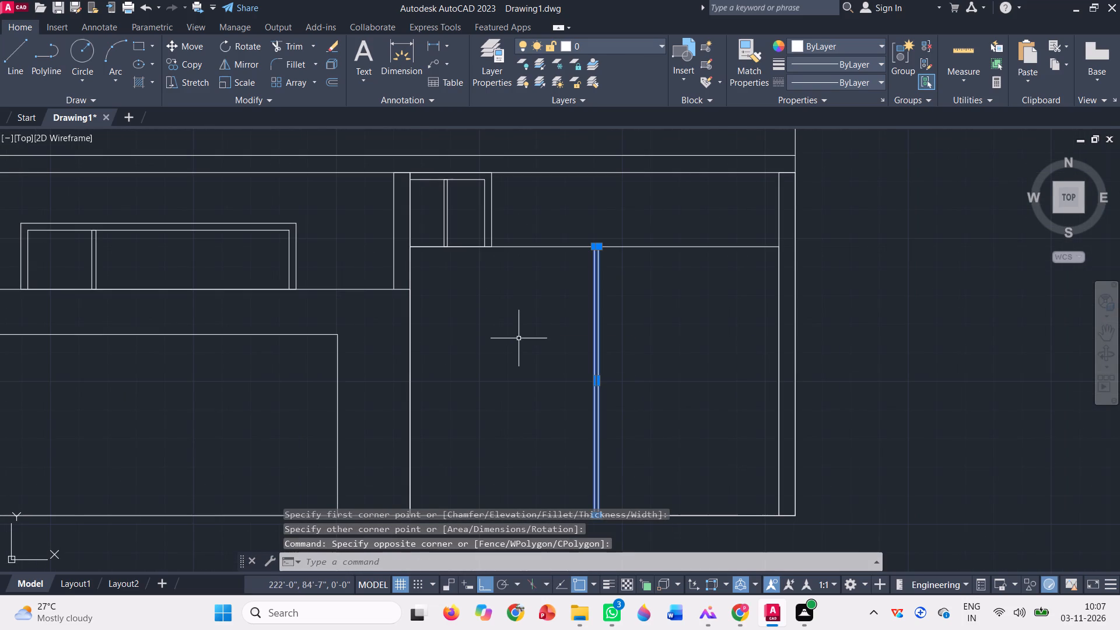
text(m)
key(space)
scroll(575, 247, up, 2)
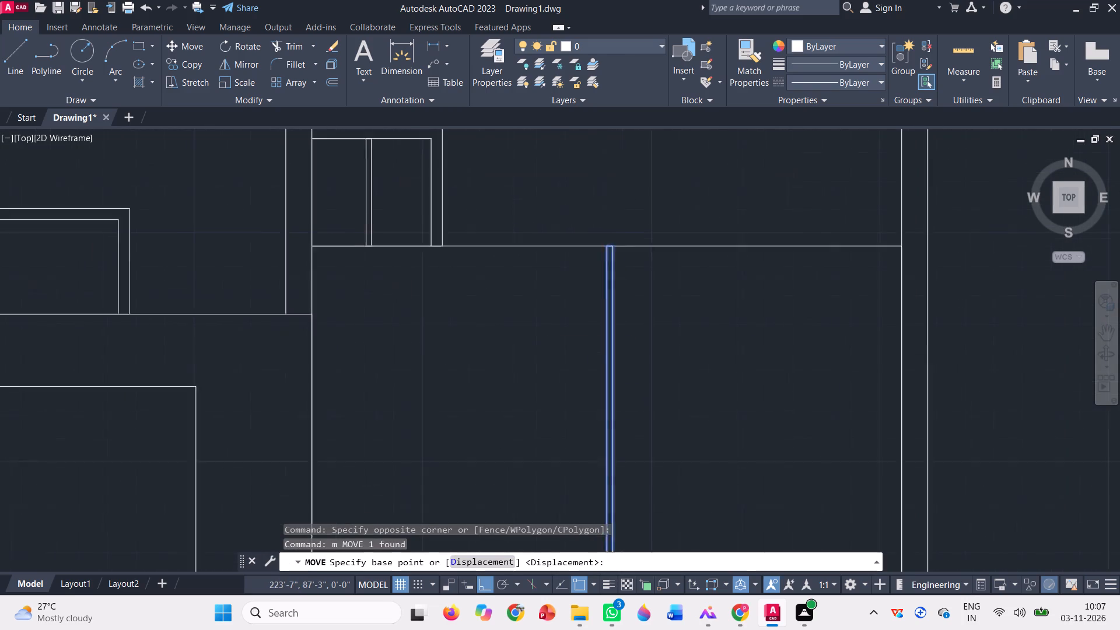
scroll(575, 247, up, 1)
click(668, 244)
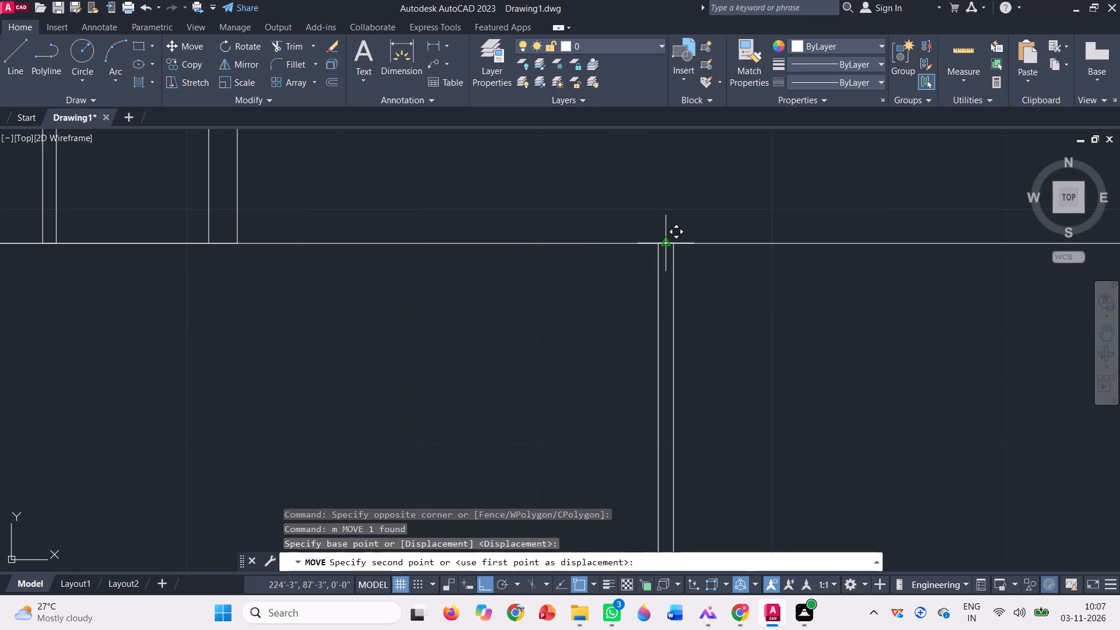
click(656, 243)
scroll(551, 252, down, 5)
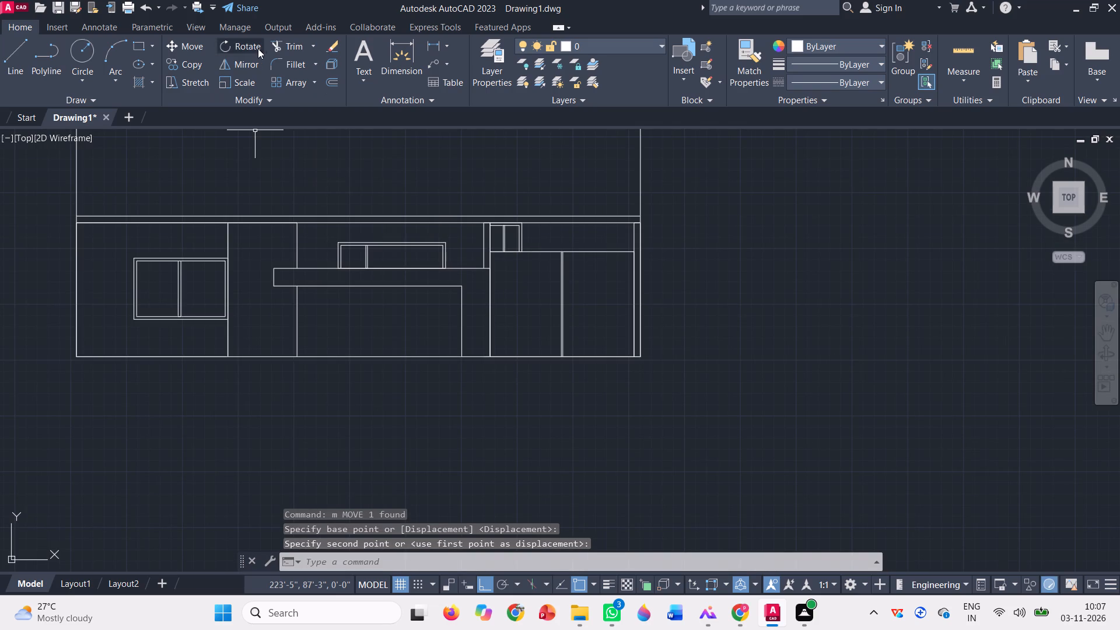
Draw a thin horizontal rectangle just below the right bay opening's top line, spanning from wall line to wall line.
click(143, 50)
scroll(604, 285, up, 1)
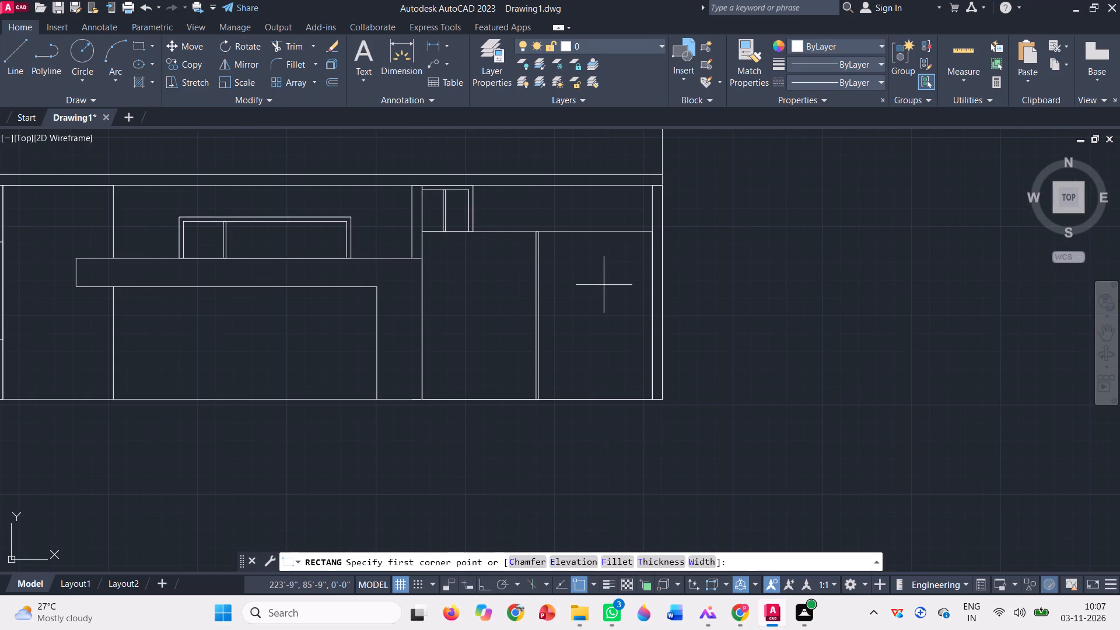
scroll(452, 236, up, 2)
scroll(384, 225, up, 4)
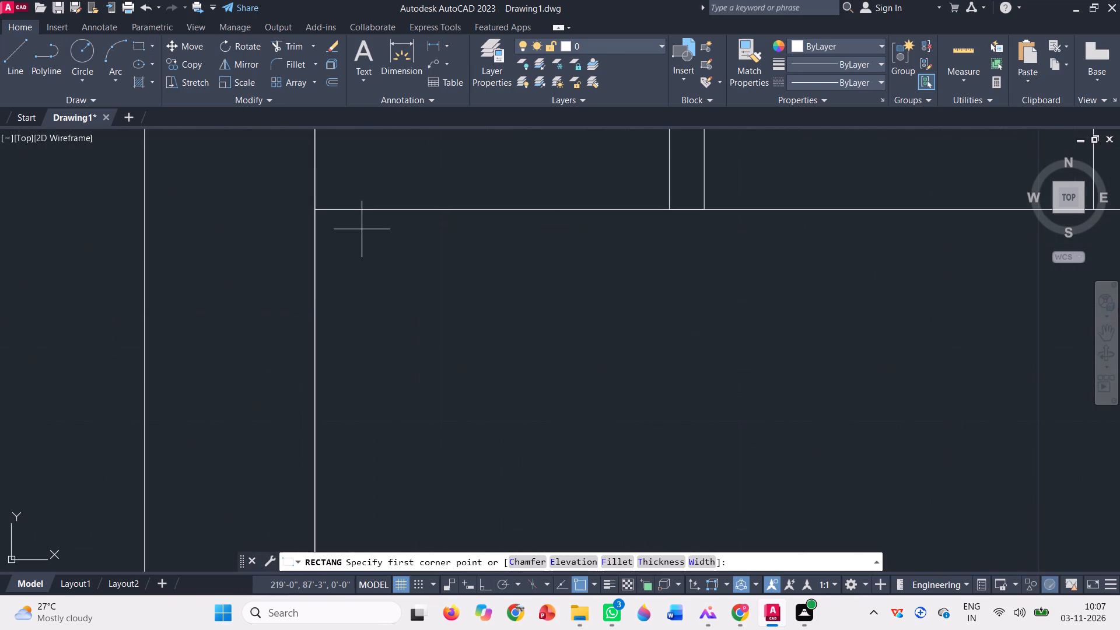
click(313, 220)
scroll(352, 262, down, 2)
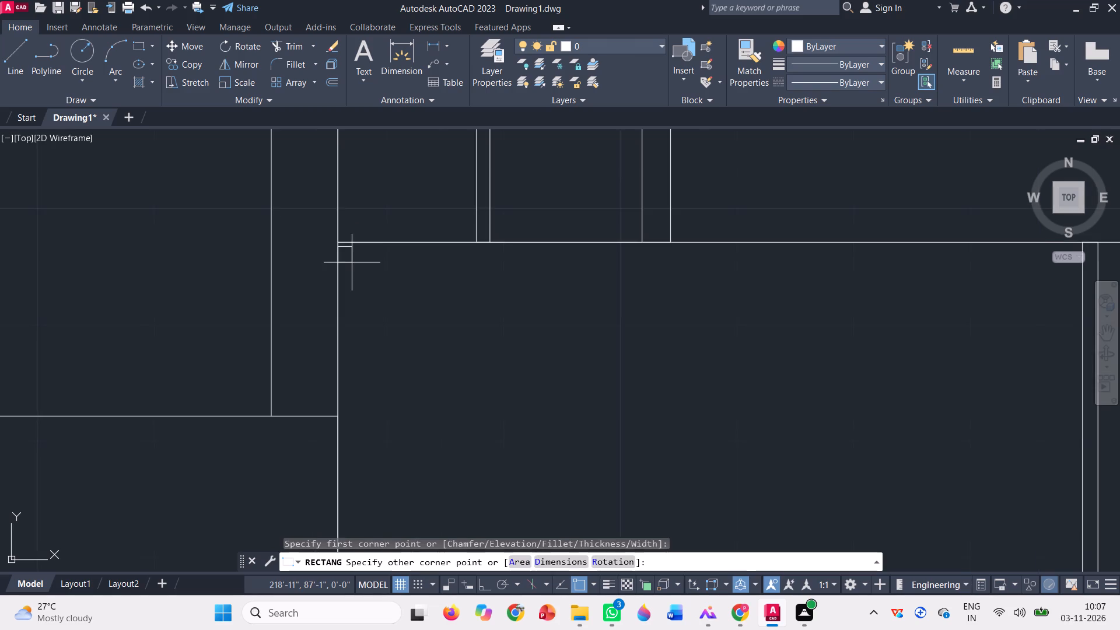
scroll(352, 262, down, 2)
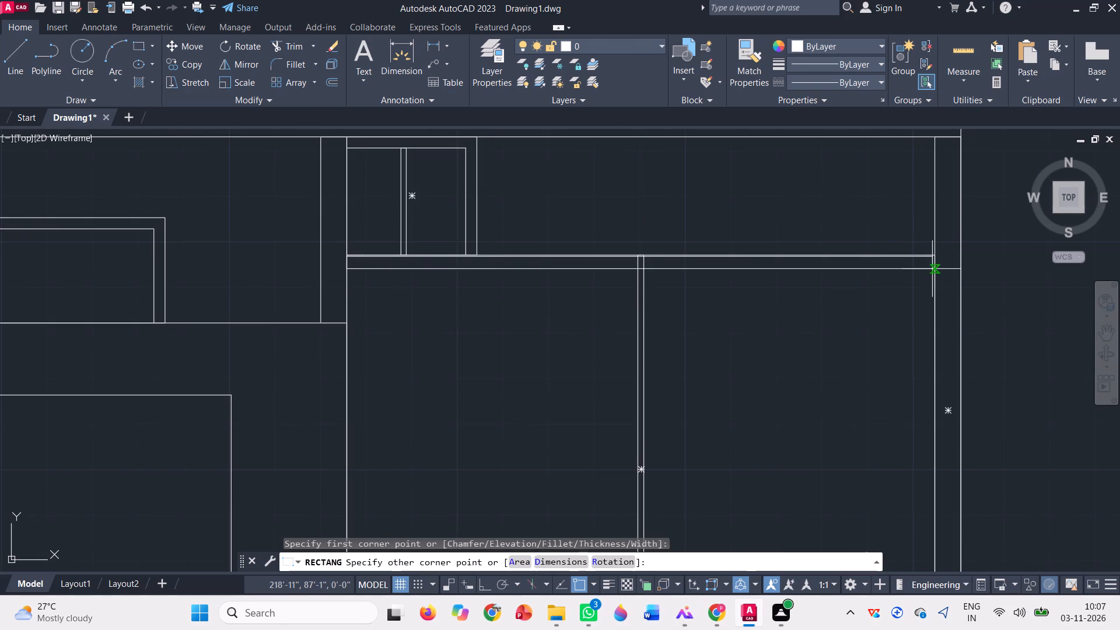
scroll(932, 269, up, 2)
click(938, 256)
scroll(629, 243, down, 3)
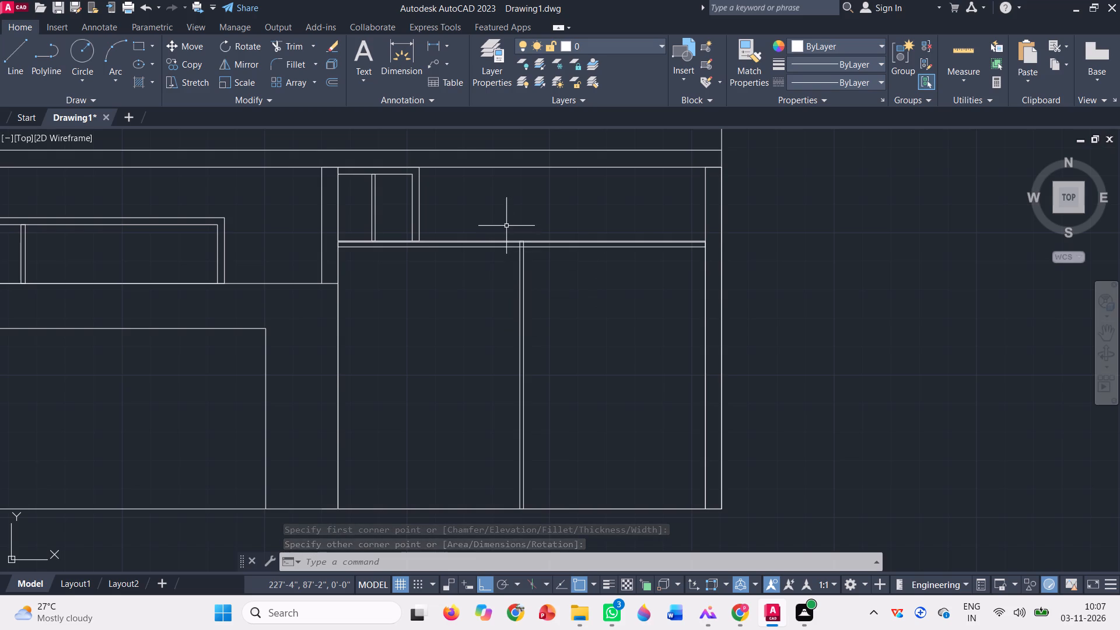
Move the thin horizontal rectangle slightly down, away from the right bay opening's top line.
scroll(506, 225, up, 2)
scroll(440, 271, down, 1)
scroll(219, 264, up, 1)
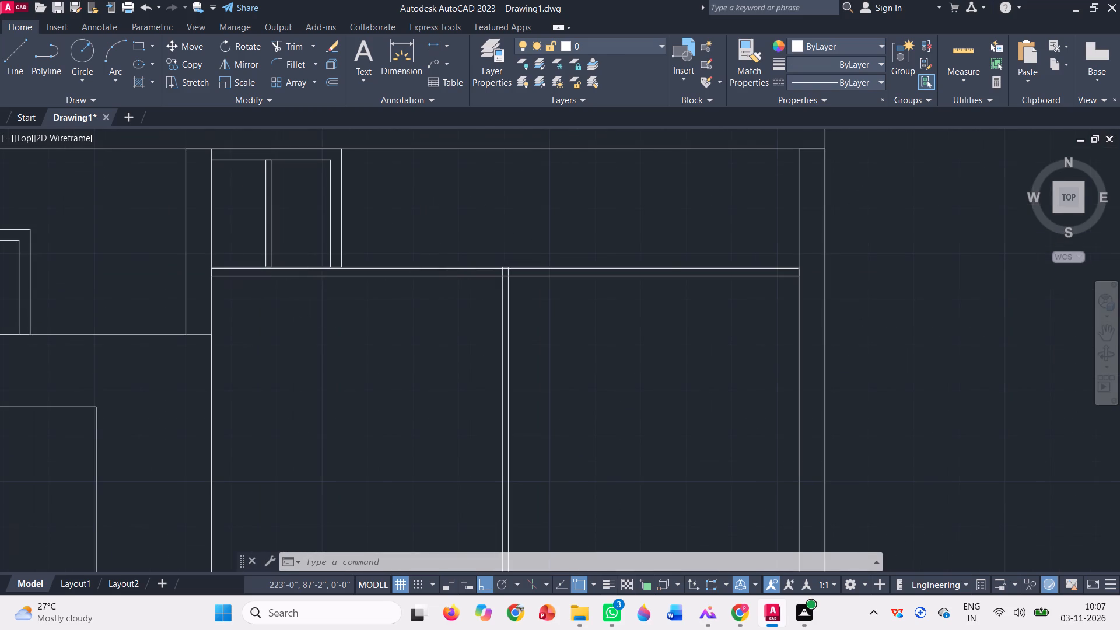
scroll(219, 264, up, 2)
click(256, 316)
click(242, 306)
text(m)
key(space)
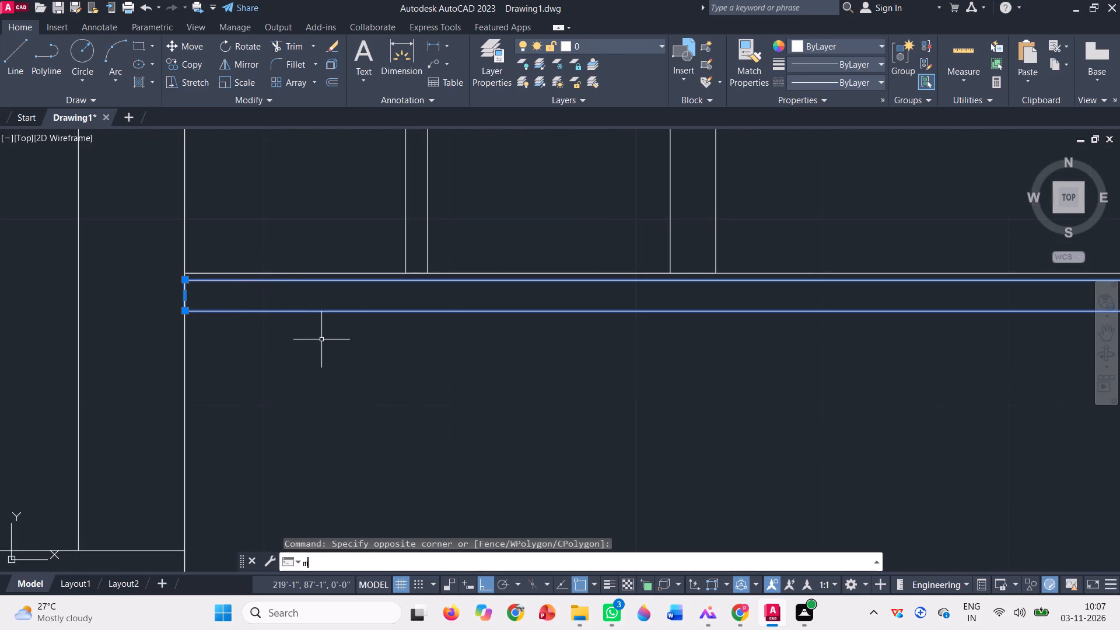
scroll(194, 273, up, 2)
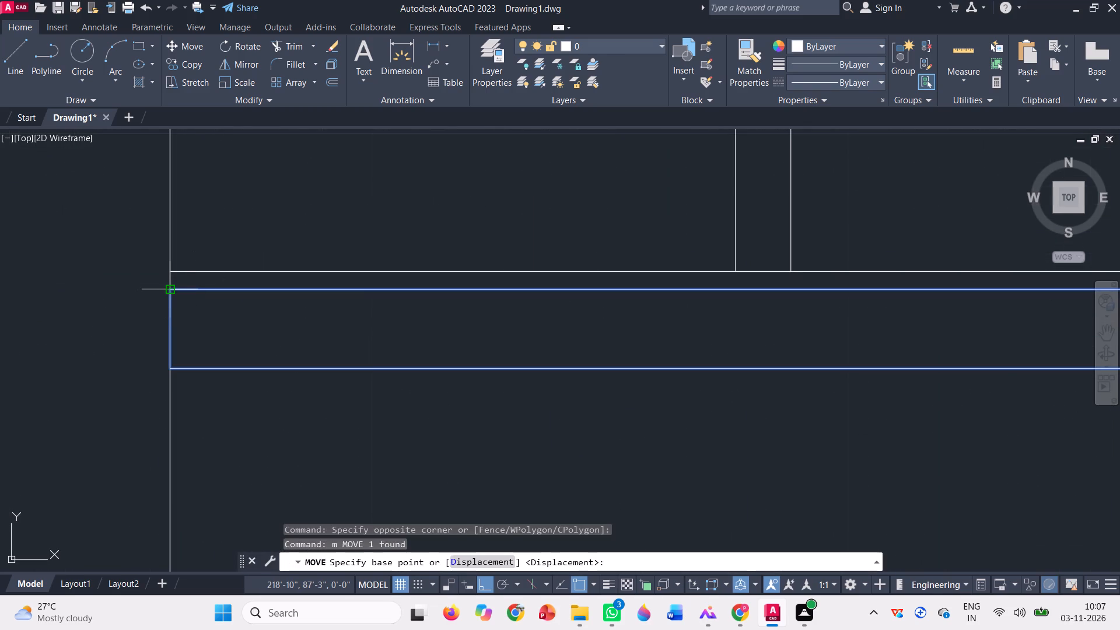
click(171, 289)
click(170, 306)
scroll(252, 261, down, 3)
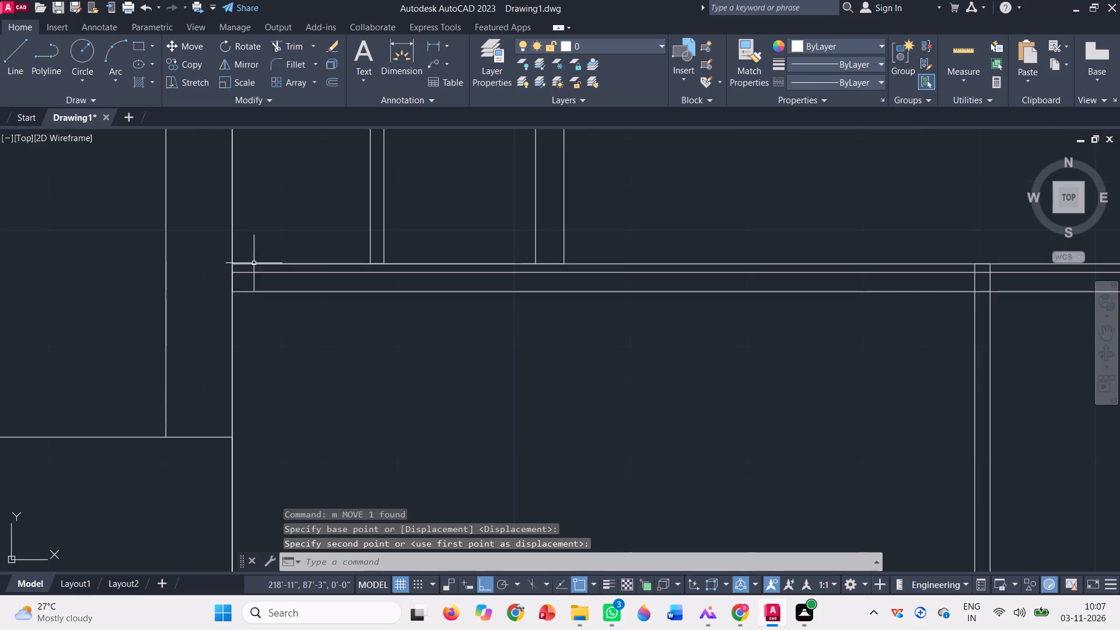
Copy the thin horizontal rectangle straight down once, leaving a small gap below the original in the right bay opening.
click(282, 299)
click(271, 283)
text(co)
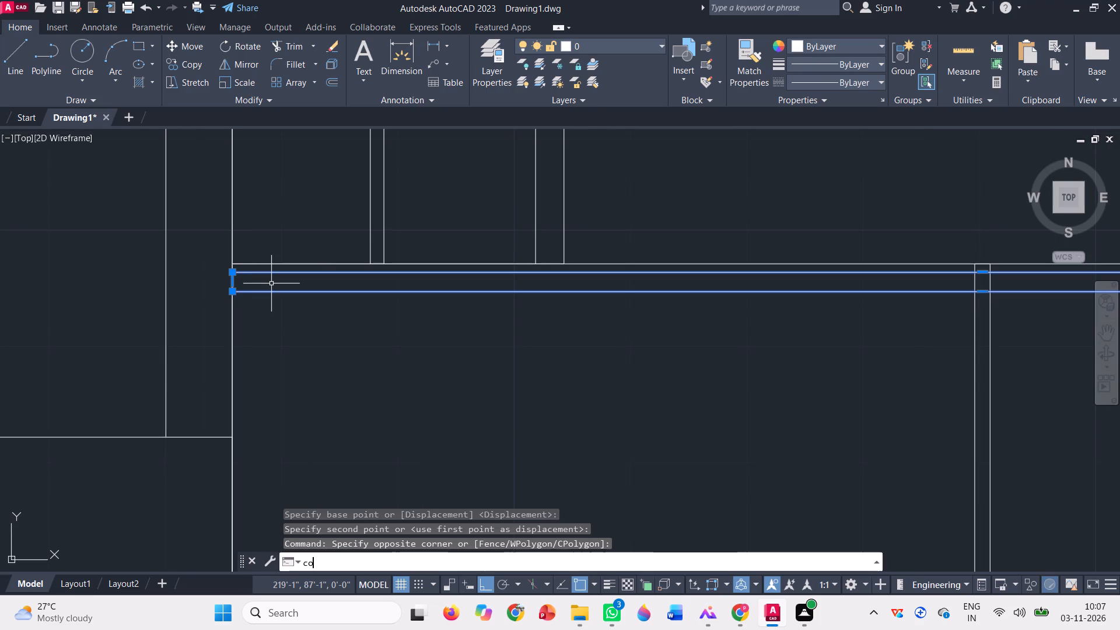
key(space)
scroll(217, 268, up, 2)
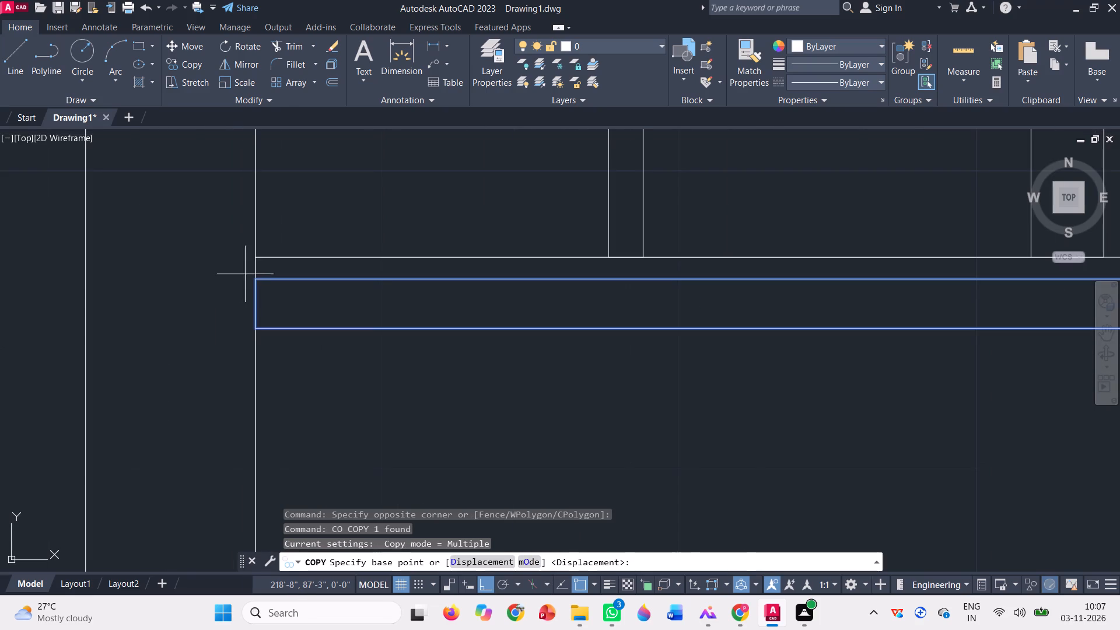
click(256, 282)
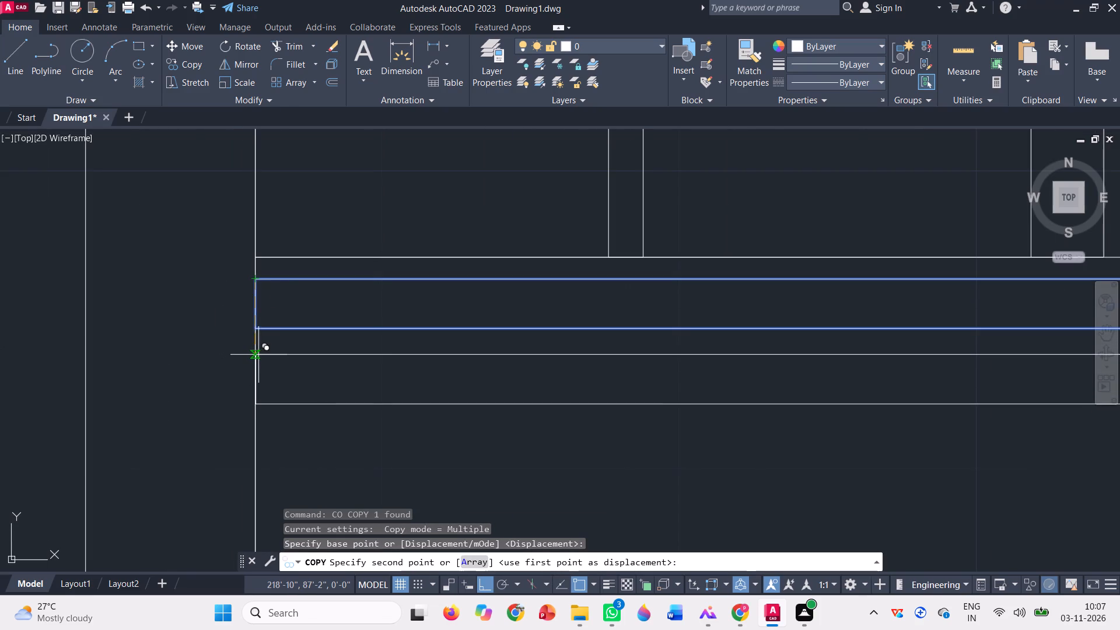
click(254, 356)
scroll(240, 359, down, 3)
key(Escape)
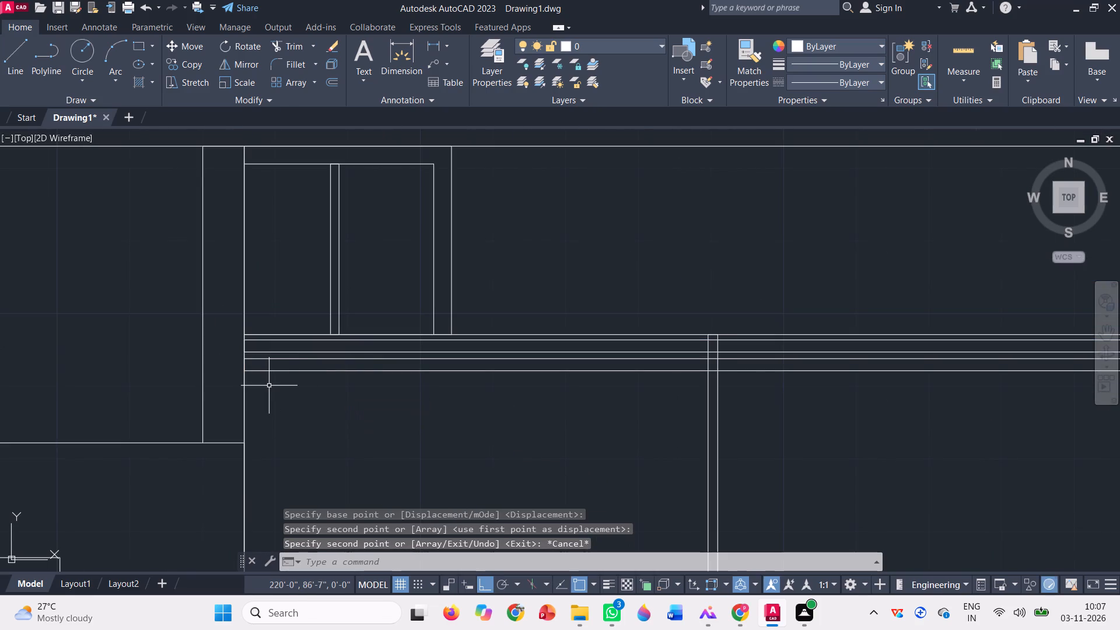
Copy the second horizontal slat downward four times, keeping the spacing between the first two slats.
click(274, 384)
click(264, 366)
text(co)
key(space)
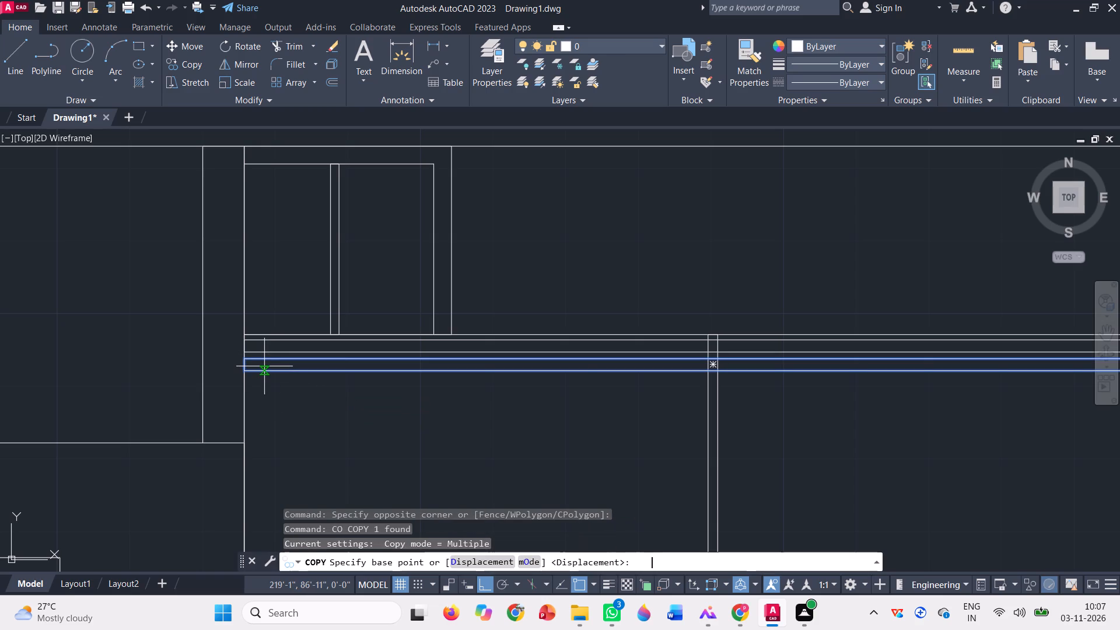
scroll(274, 352, up, 2)
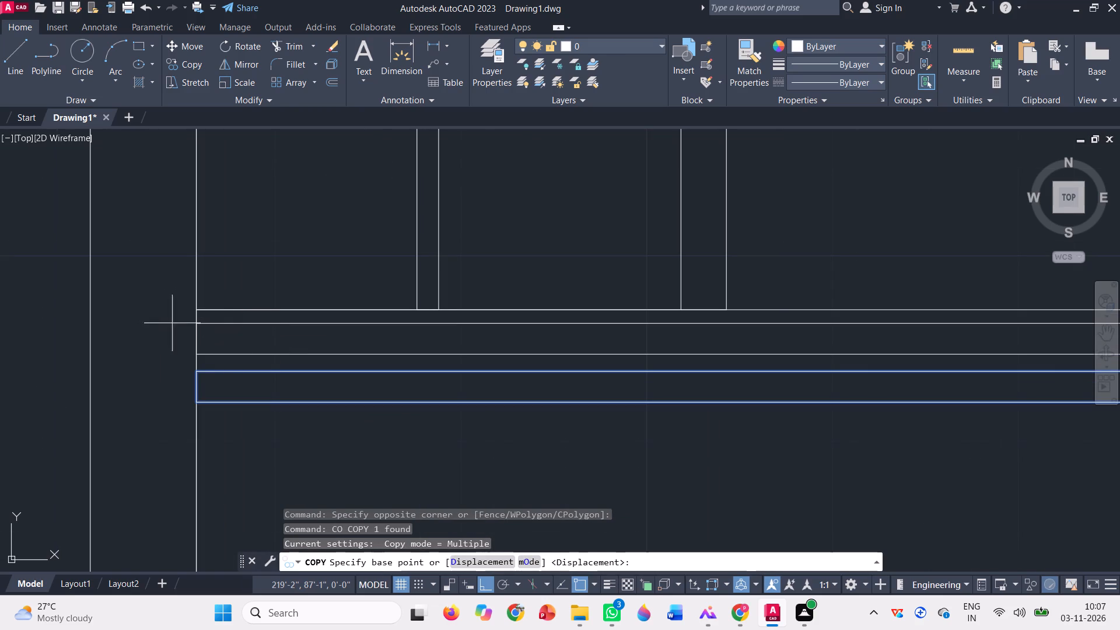
click(199, 324)
scroll(258, 367, down, 1)
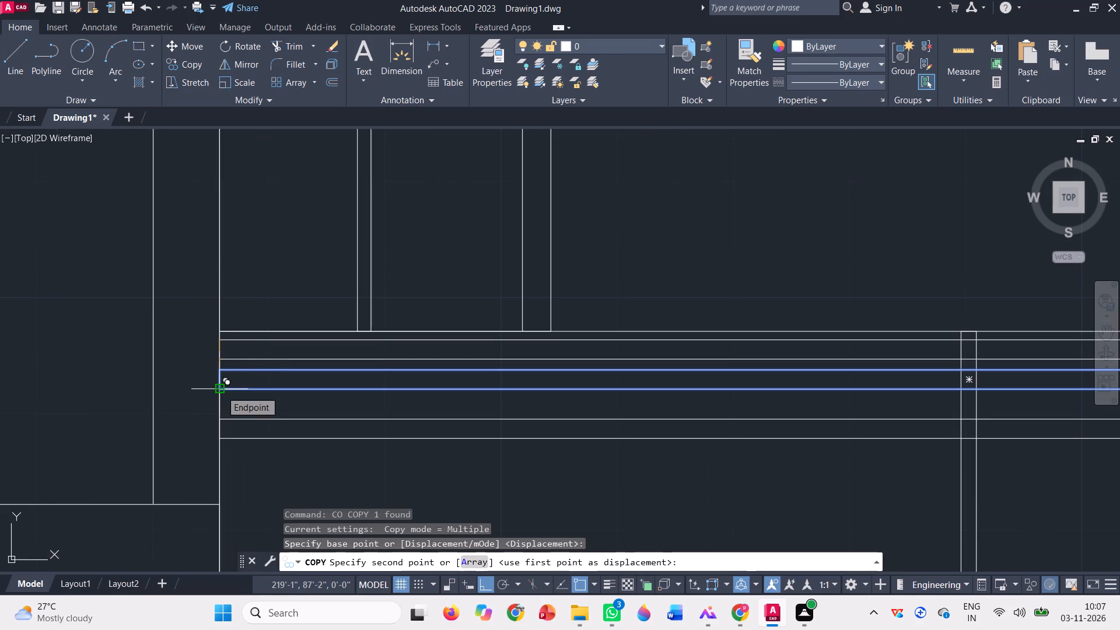
click(220, 366)
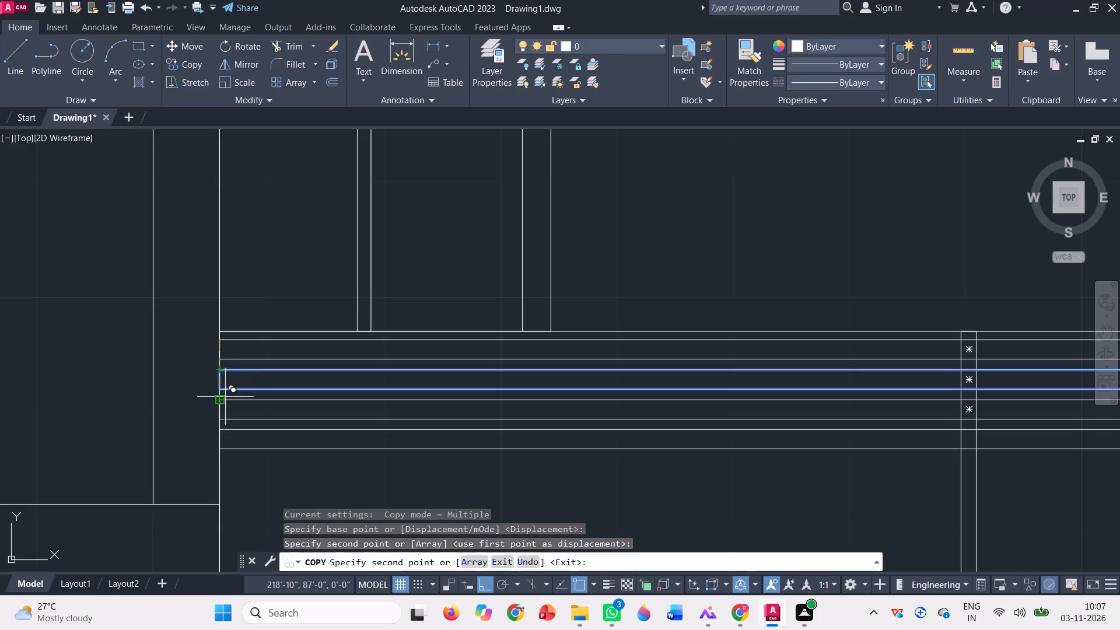
click(217, 398)
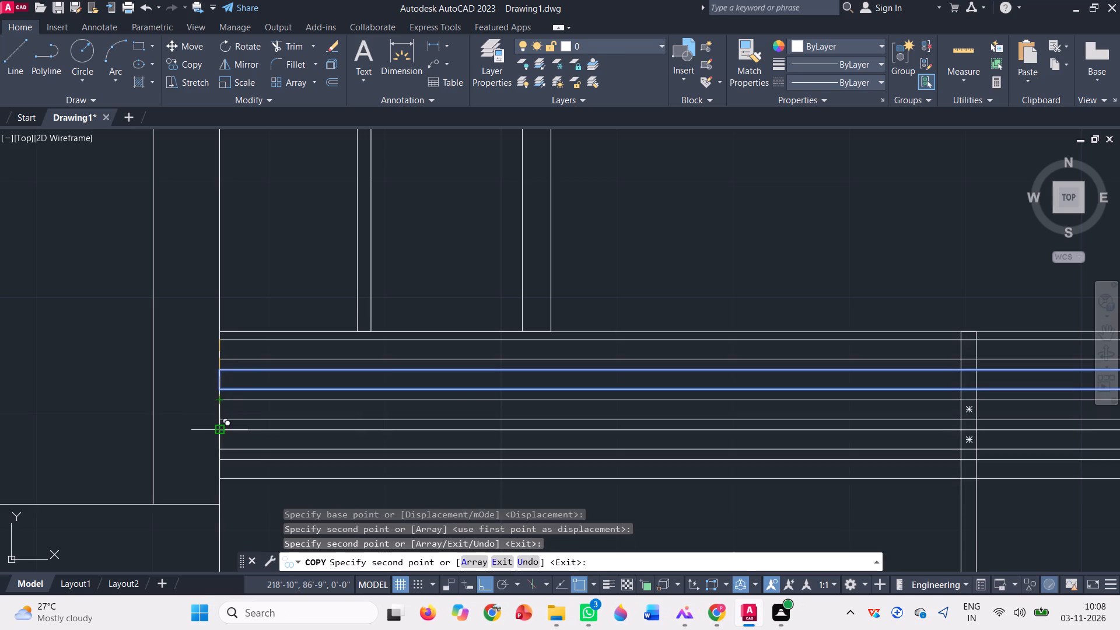
click(216, 428)
click(218, 461)
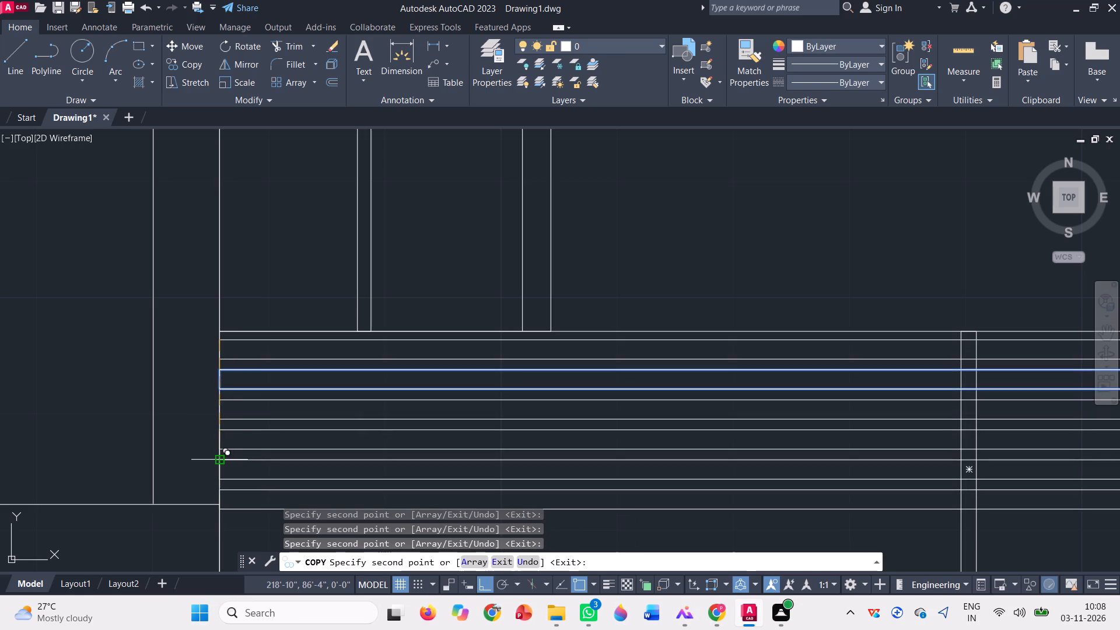
Place four more evenly spaced slat copies below the existing ones in the right bay opening.
scroll(228, 392, down, 2)
scroll(231, 464, up, 2)
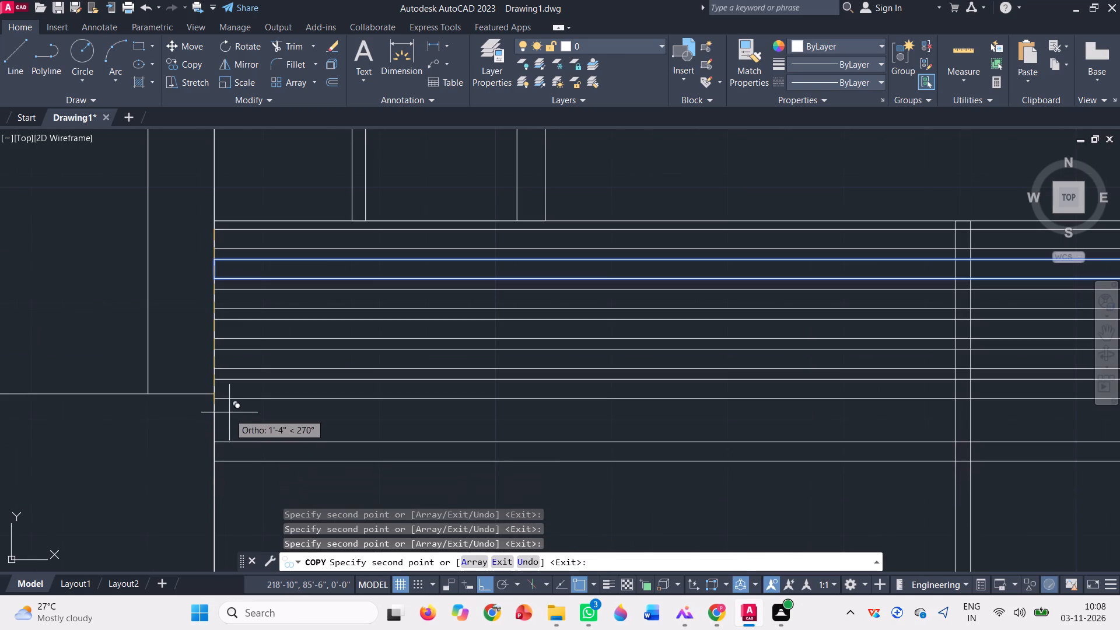
click(215, 380)
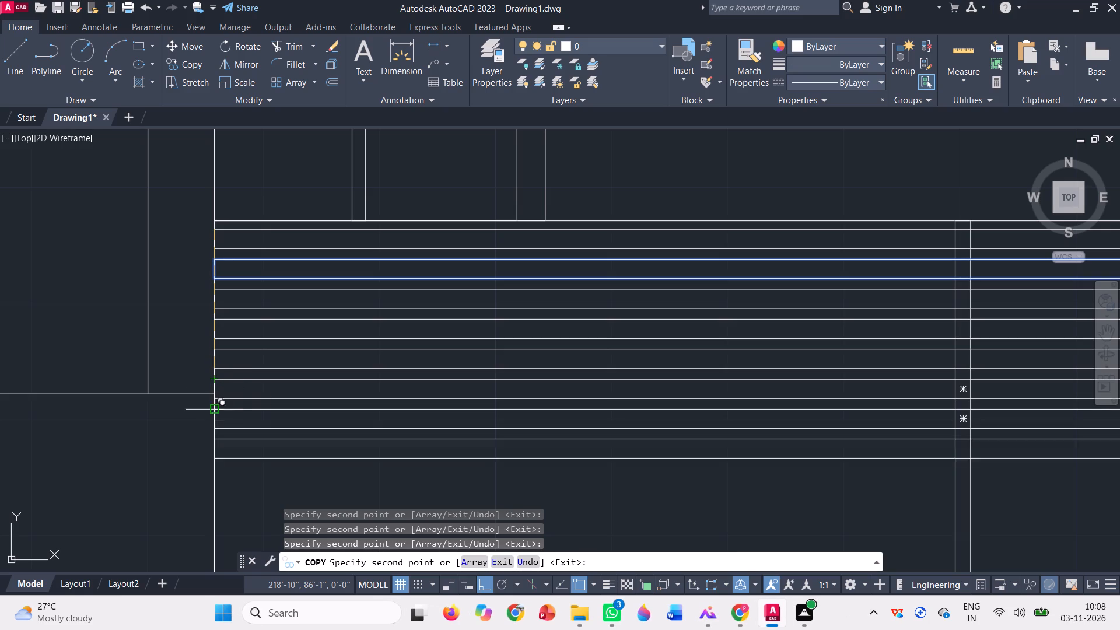
click(213, 409)
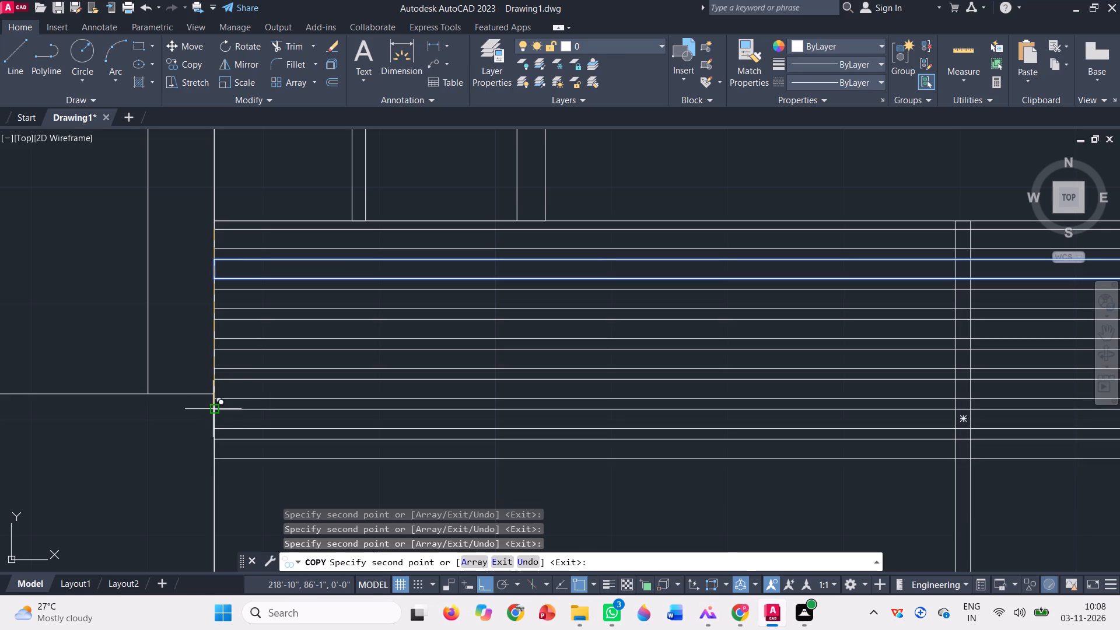
click(215, 439)
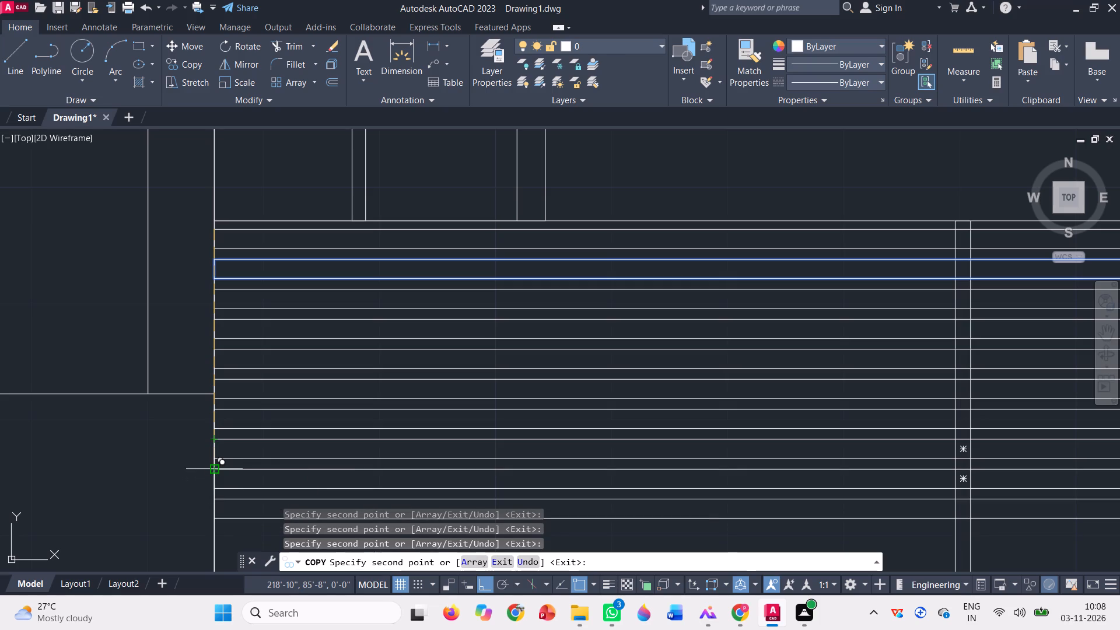
click(212, 470)
Add ten more slat copies down the right bay opening, each snapped one slat spacing below the previous one.
scroll(223, 314, down, 3)
scroll(242, 399, up, 3)
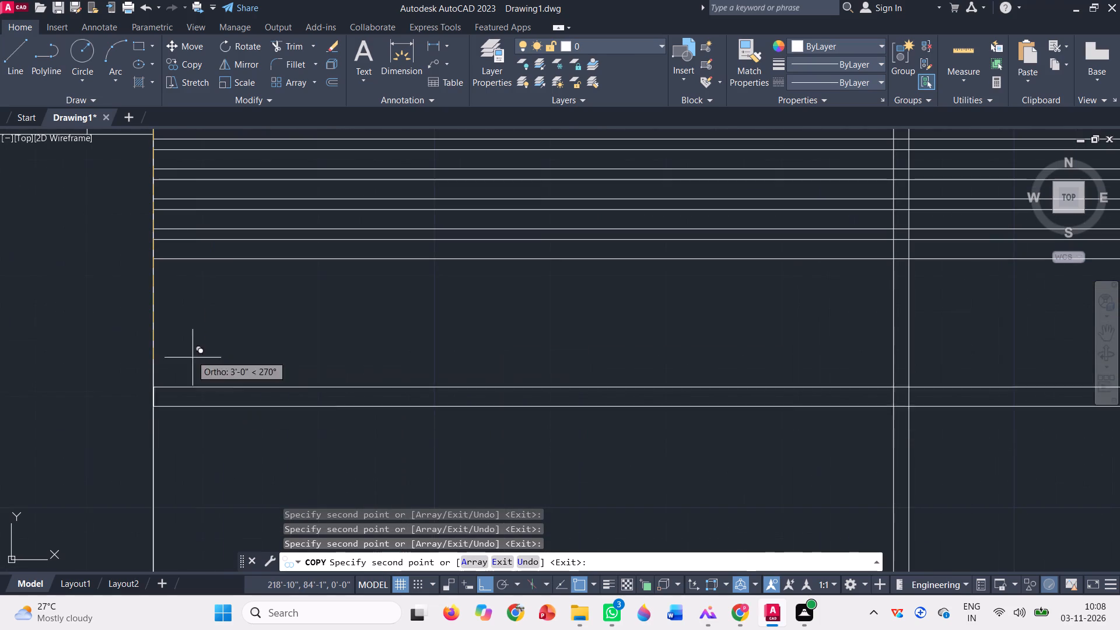
click(150, 243)
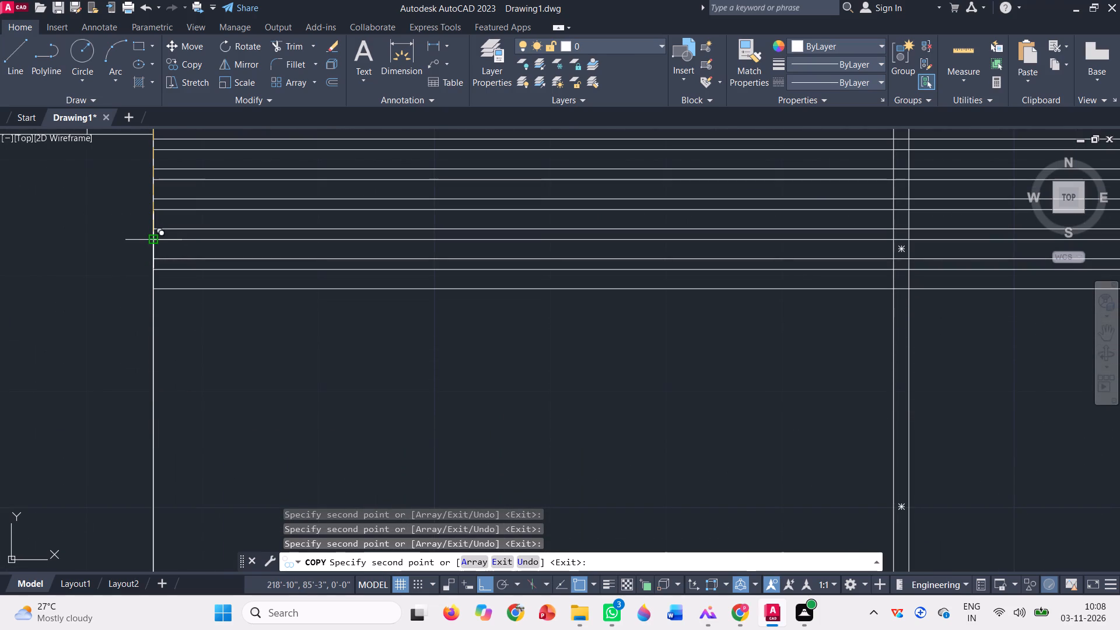
click(155, 269)
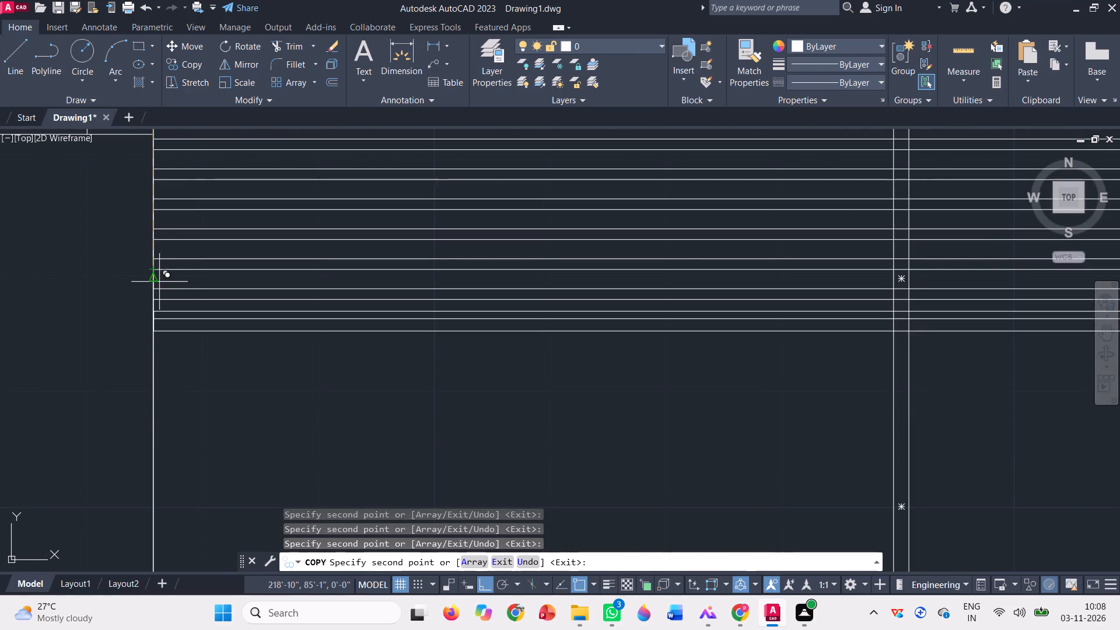
click(155, 299)
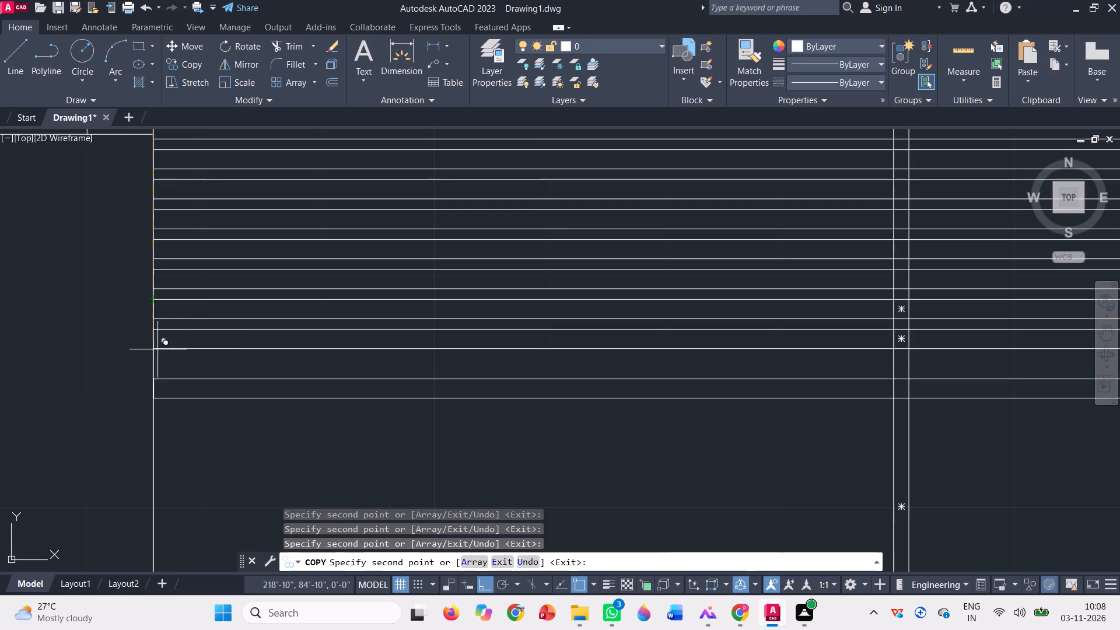
click(152, 332)
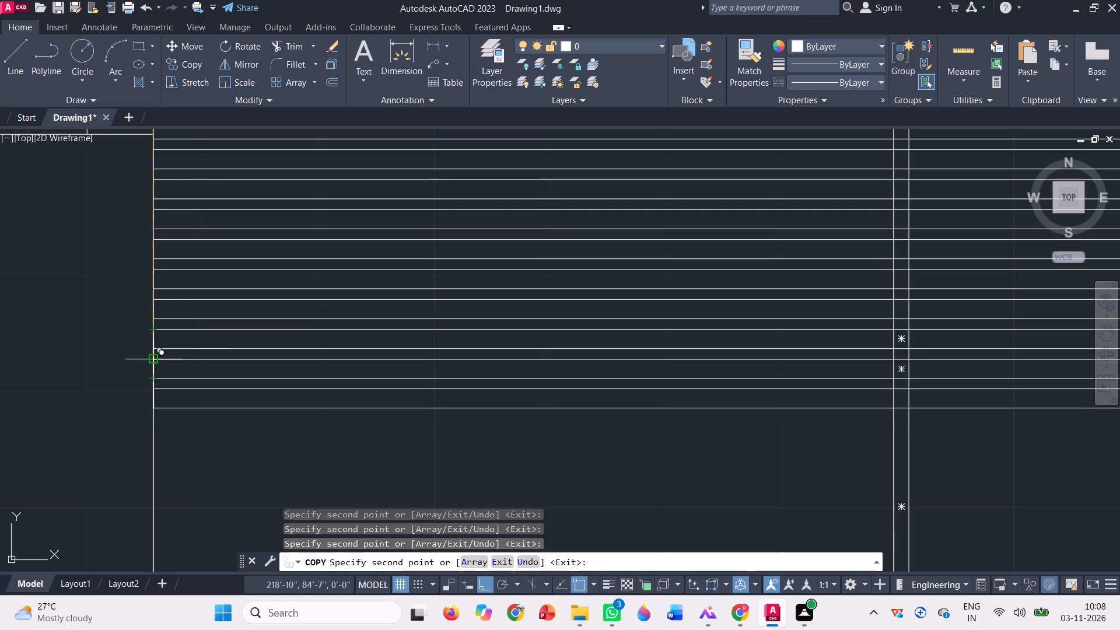
click(155, 362)
click(153, 391)
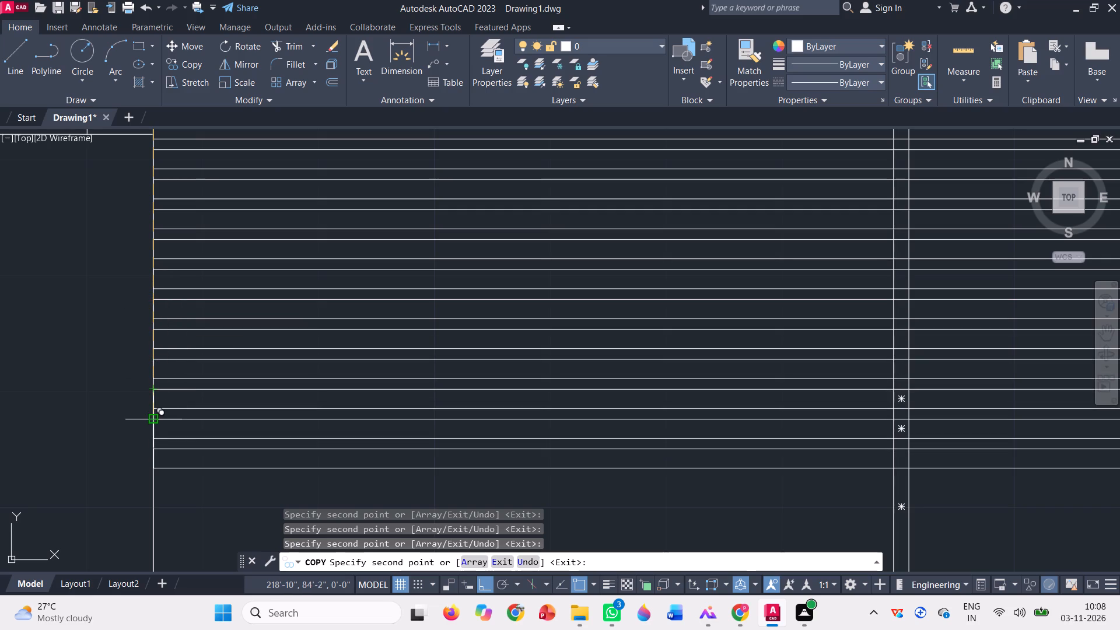
click(155, 421)
click(152, 450)
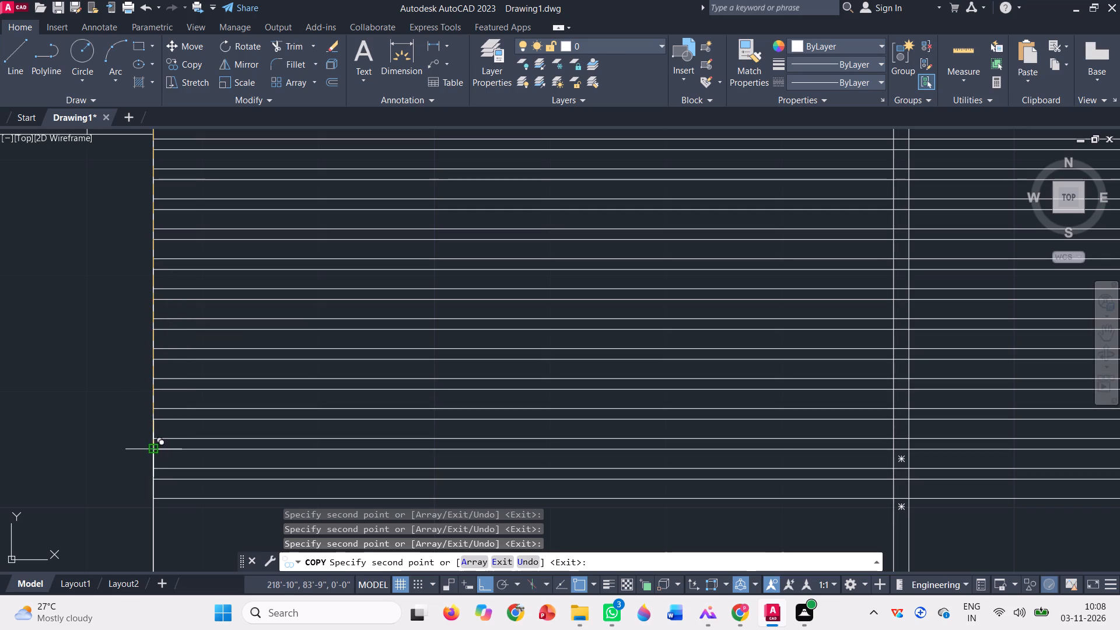
click(152, 482)
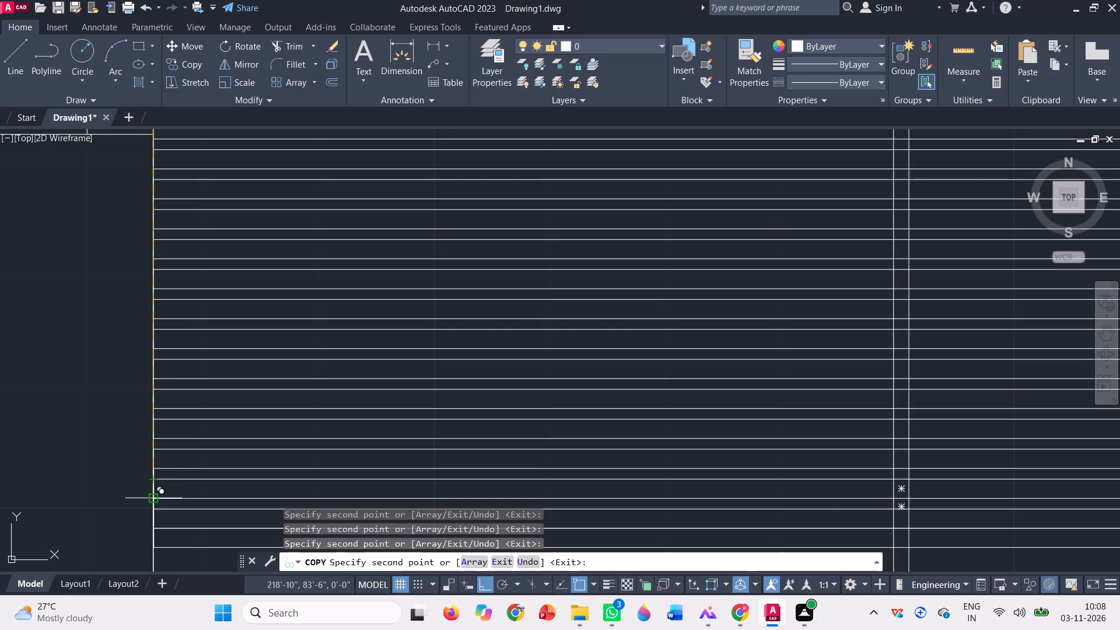
click(149, 513)
Continue the row of slats with nine more copies at the same spacing down the lower half of the opening.
scroll(223, 348, down, 3)
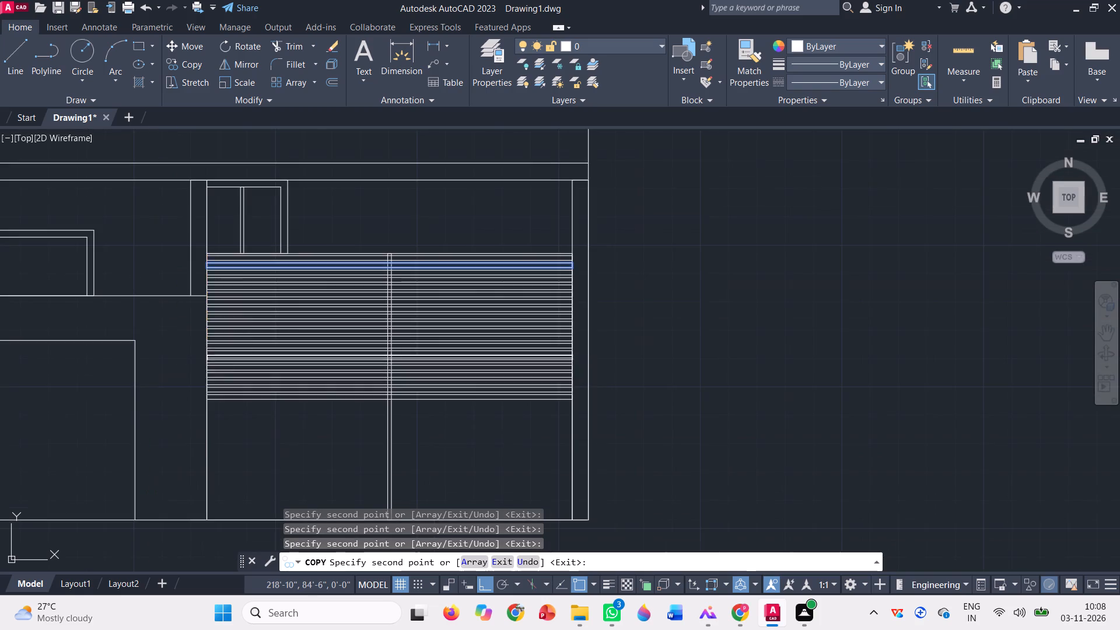
scroll(216, 446, up, 3)
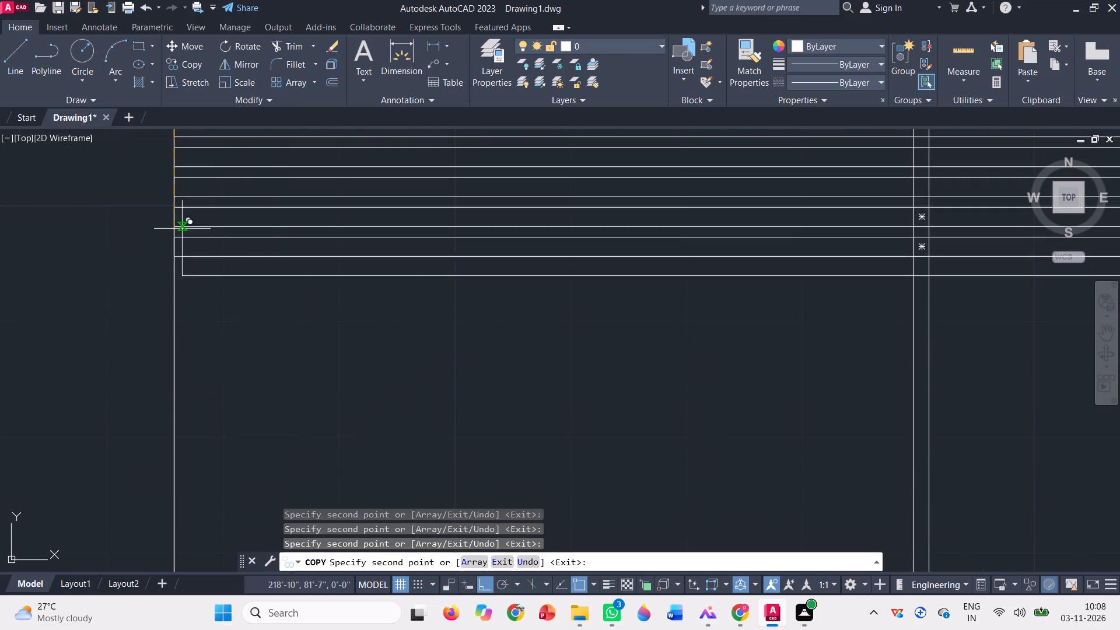
click(173, 237)
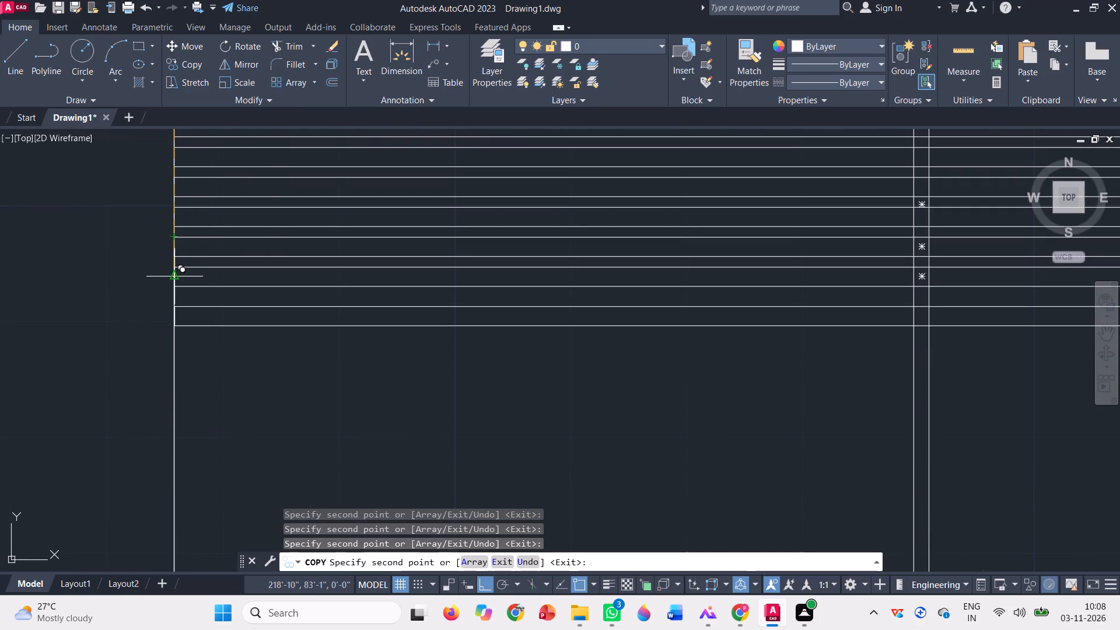
click(171, 266)
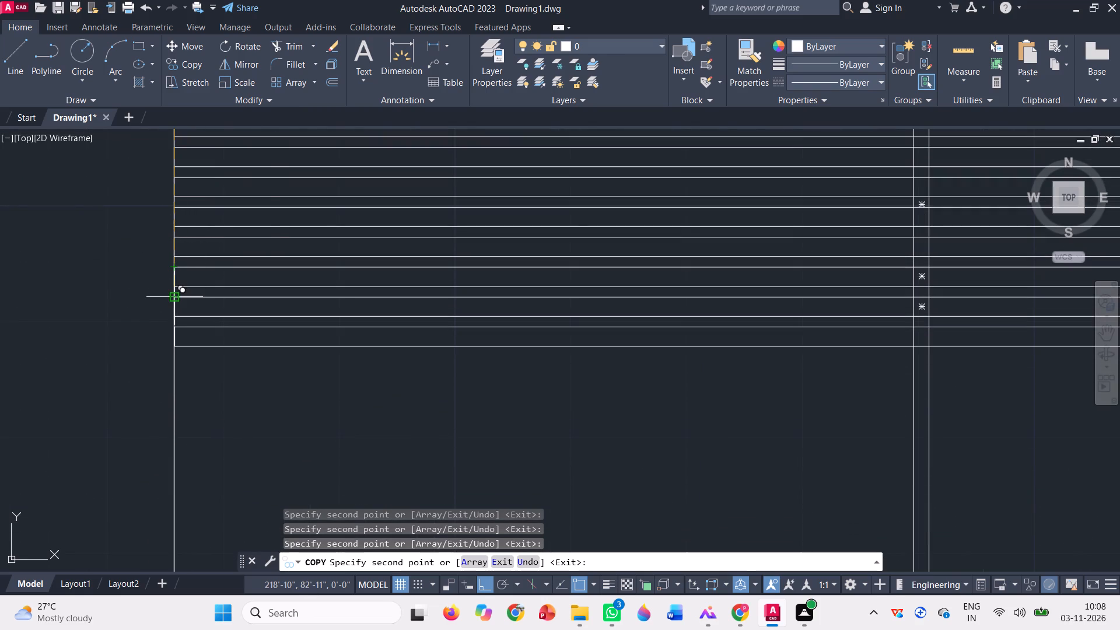
click(170, 300)
click(173, 329)
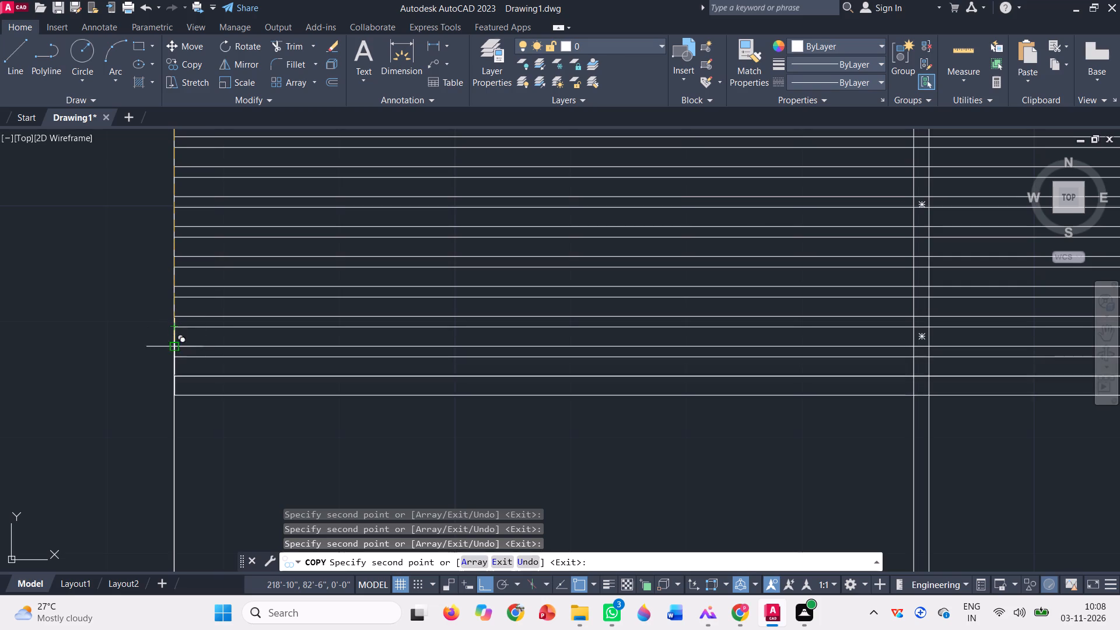
click(176, 360)
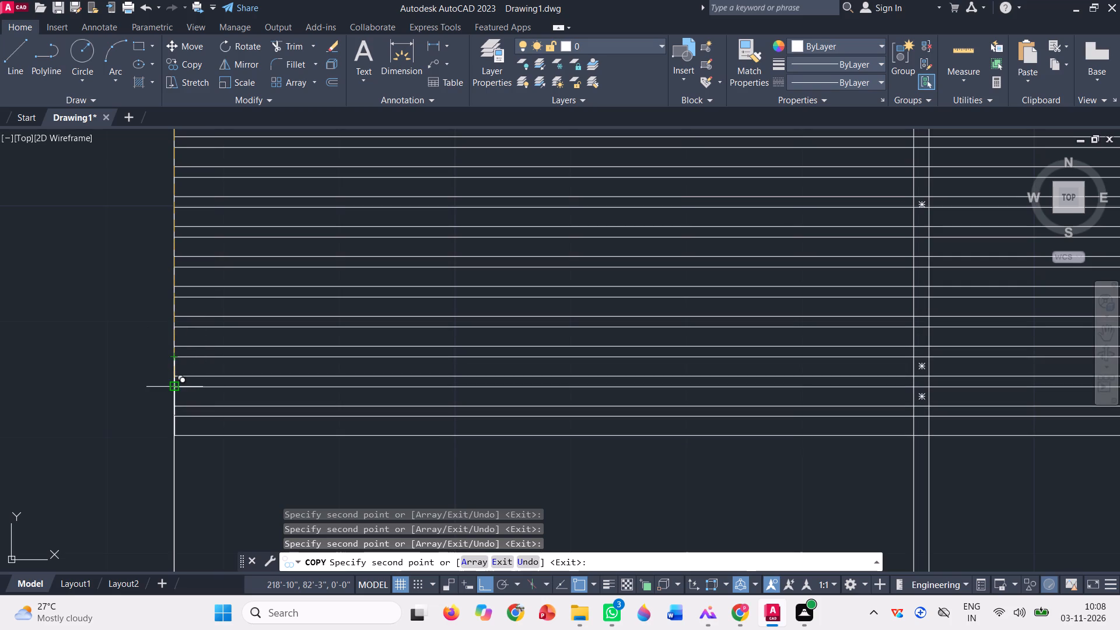
click(175, 388)
click(174, 416)
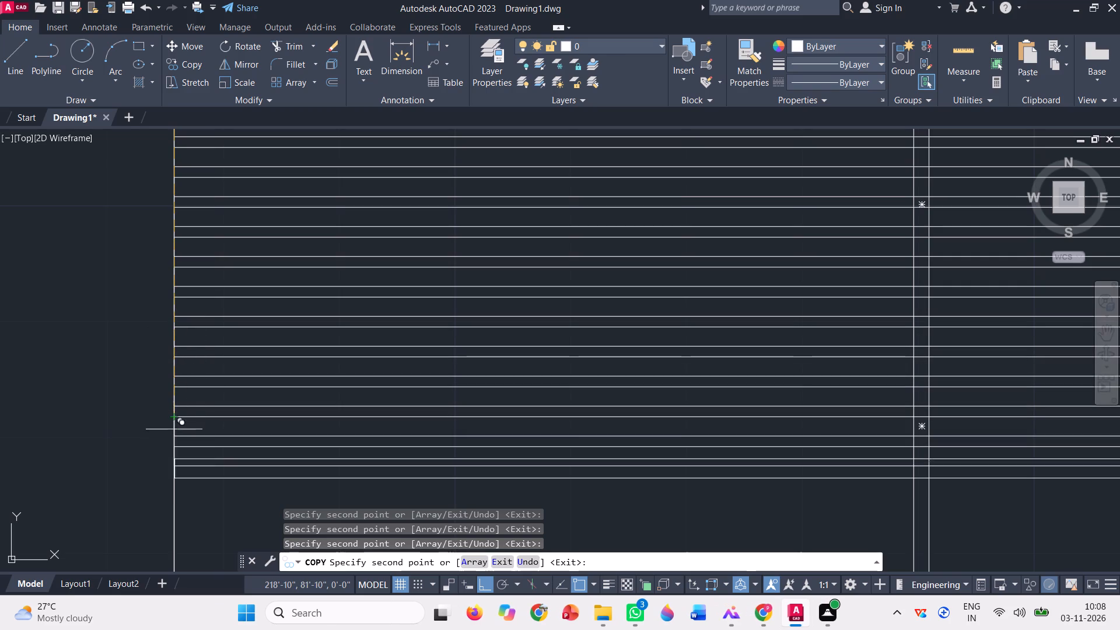
click(177, 447)
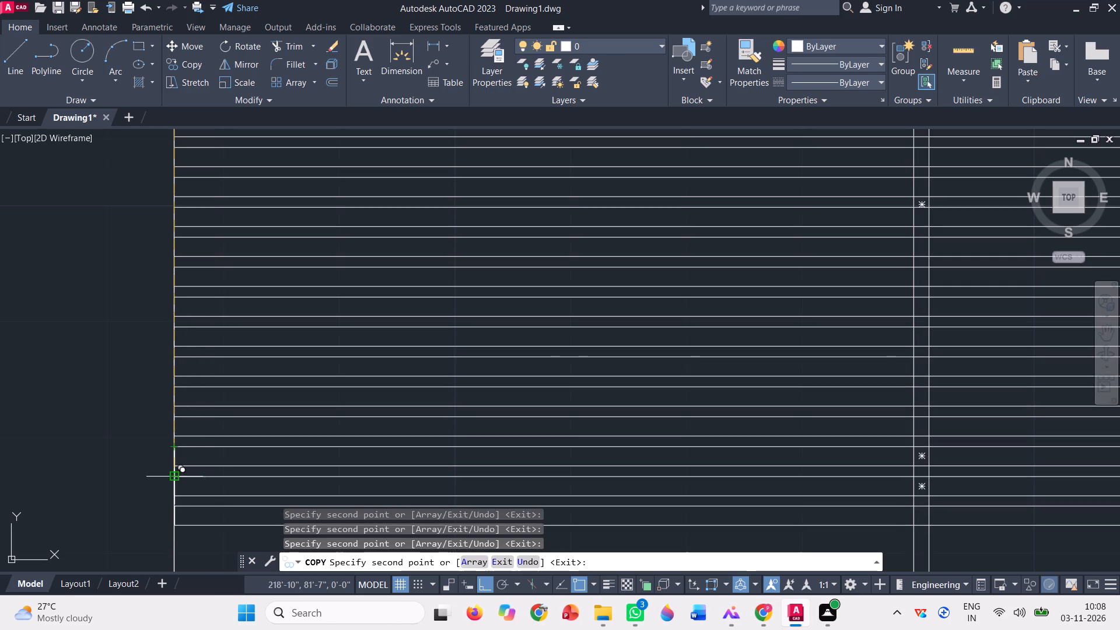
click(174, 477)
Add seven more slat copies at the same spacing to fill the right bay opening down to the ground line.
scroll(229, 344, down, 3)
scroll(227, 418, up, 3)
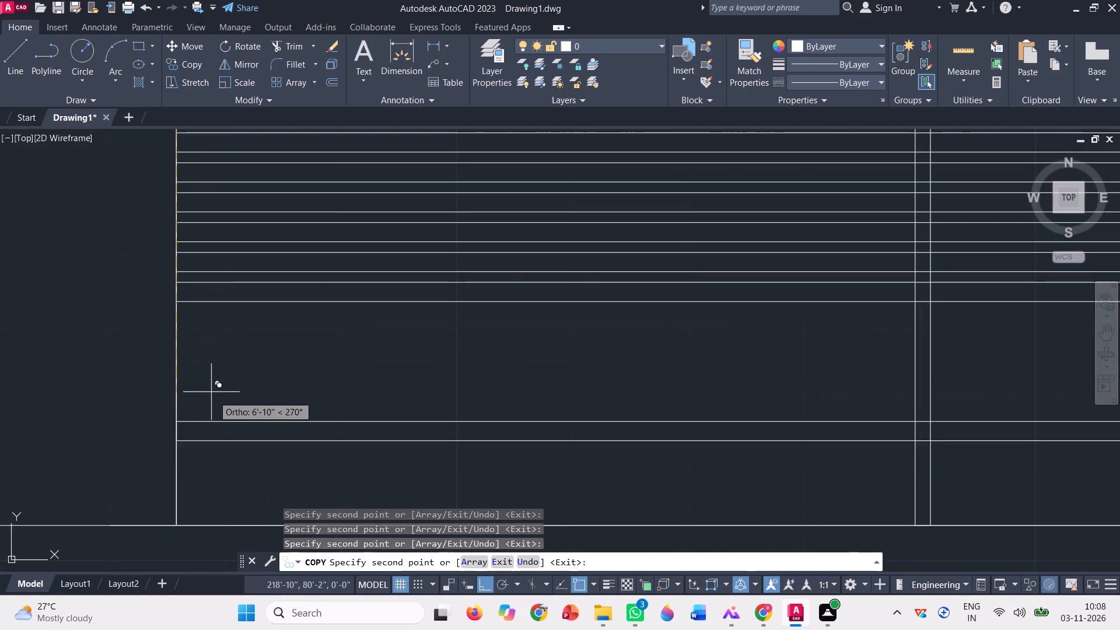
click(177, 286)
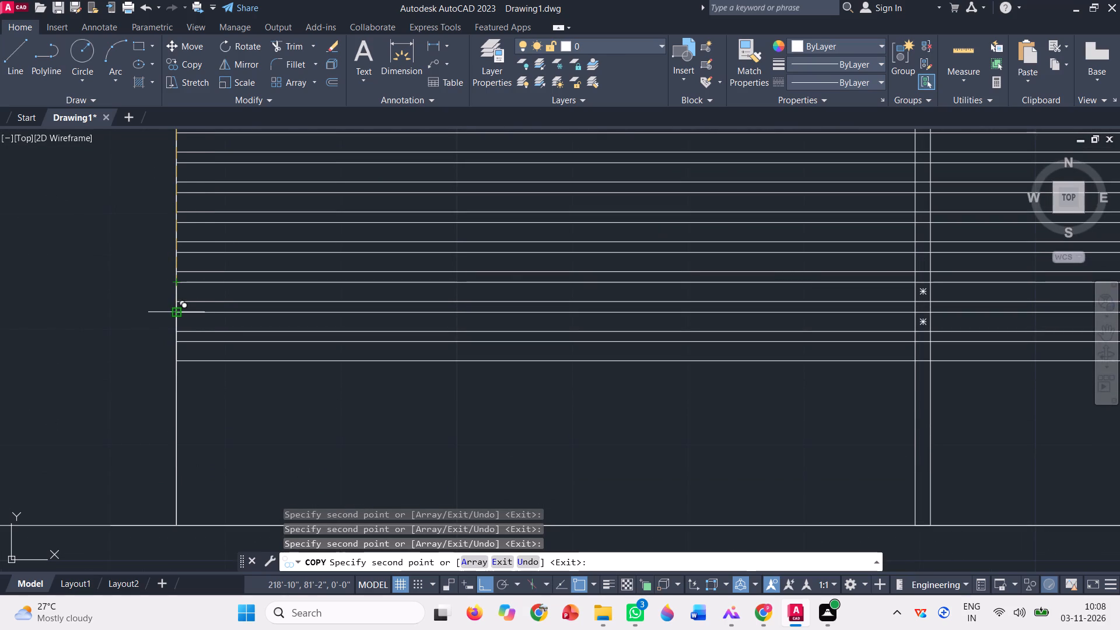
click(174, 313)
click(173, 340)
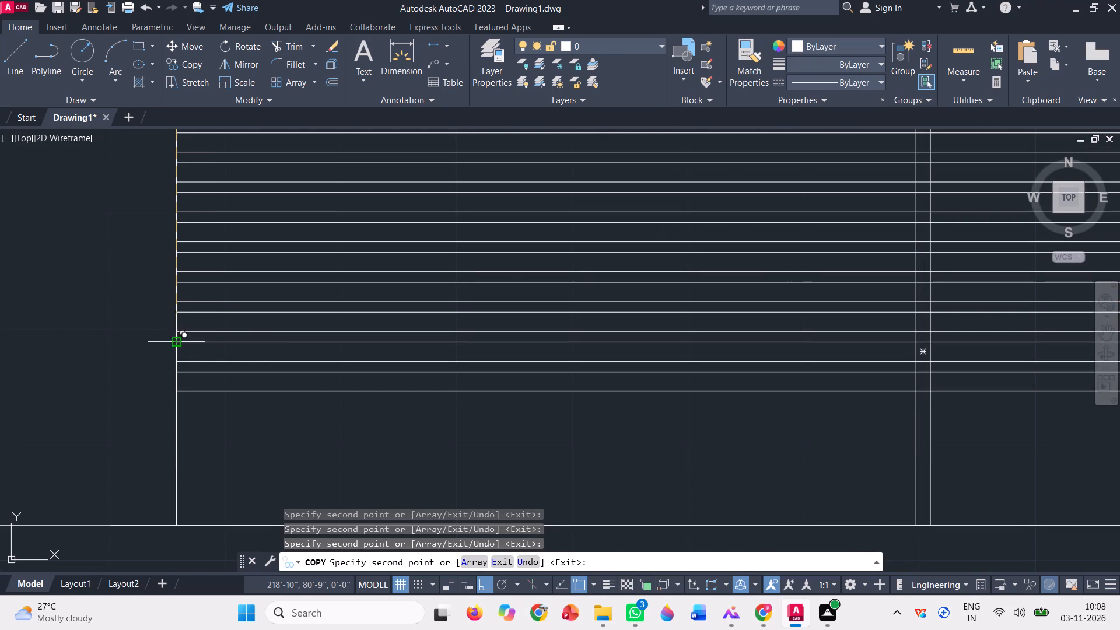
click(179, 373)
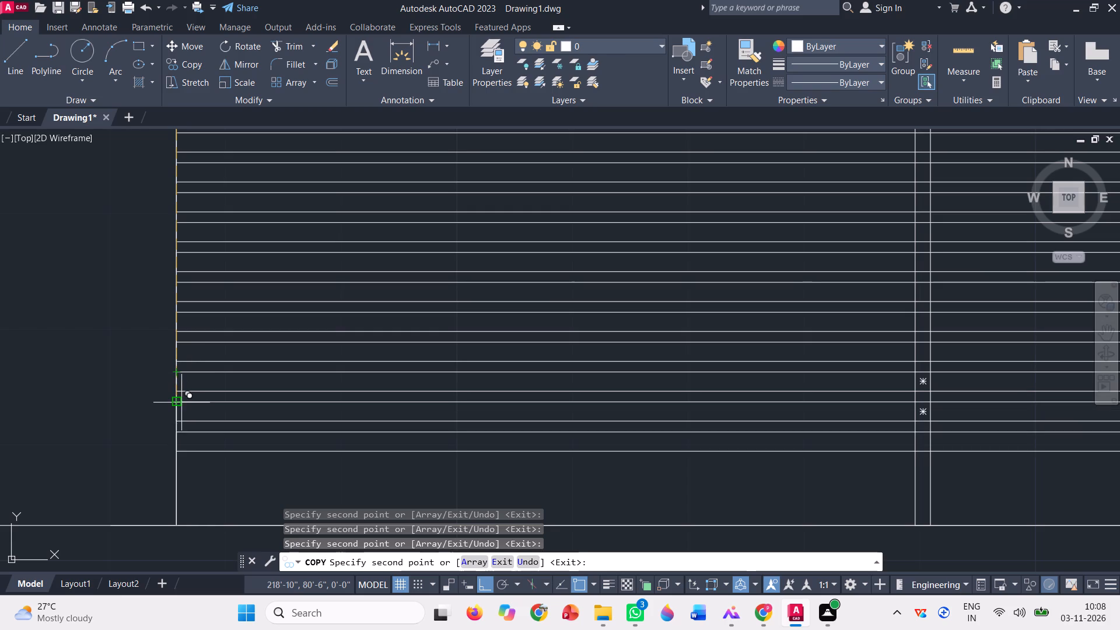
click(174, 402)
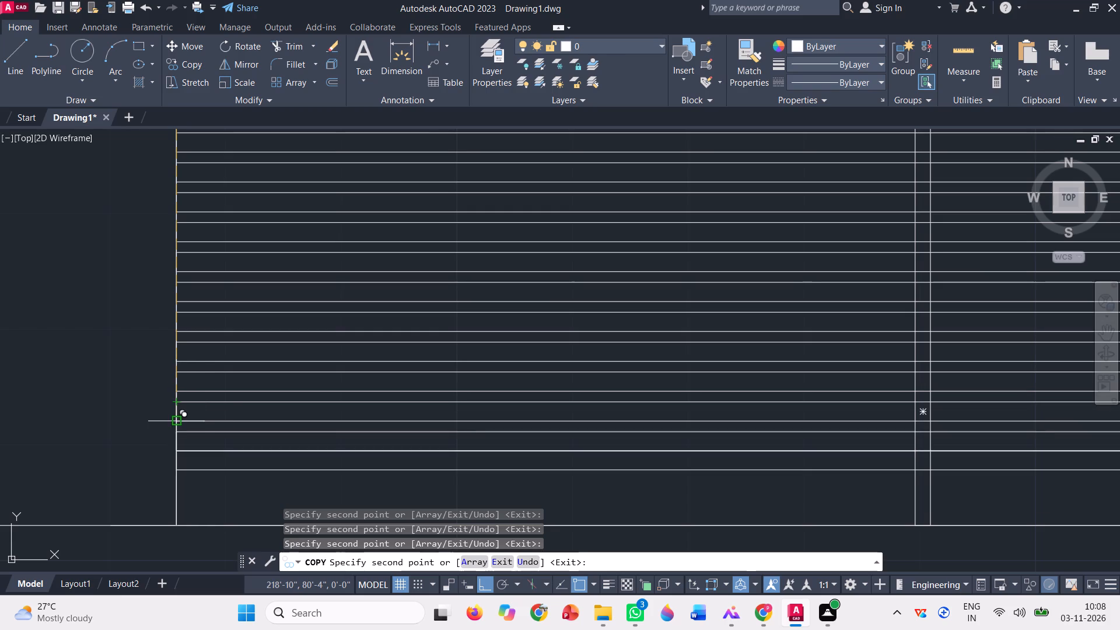
click(176, 431)
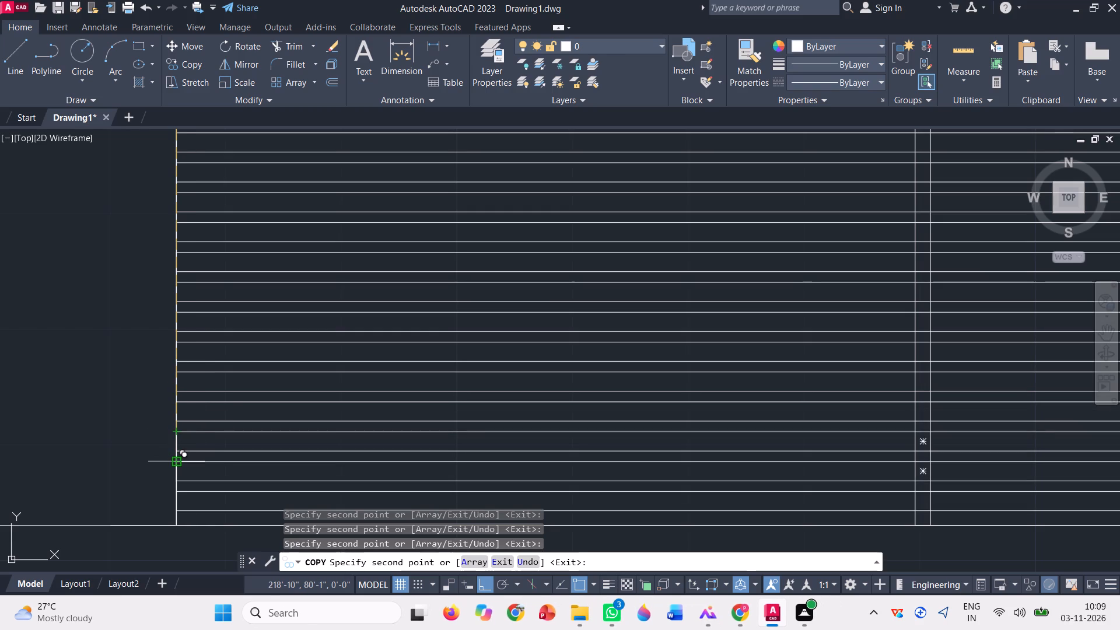
click(176, 463)
scroll(217, 516, down, 3)
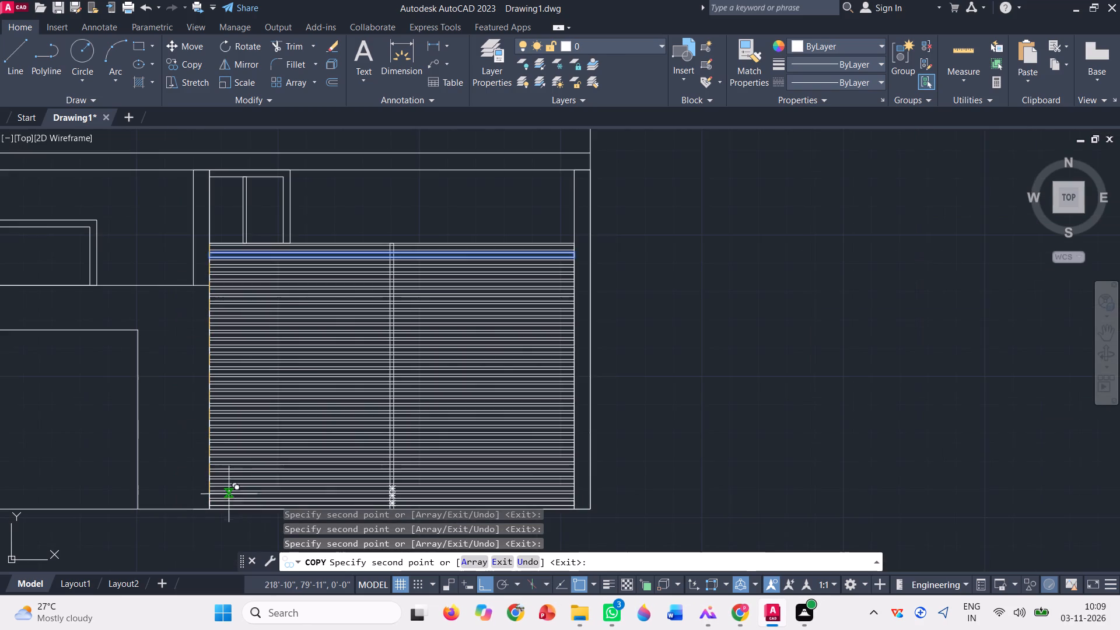
key(Escape)
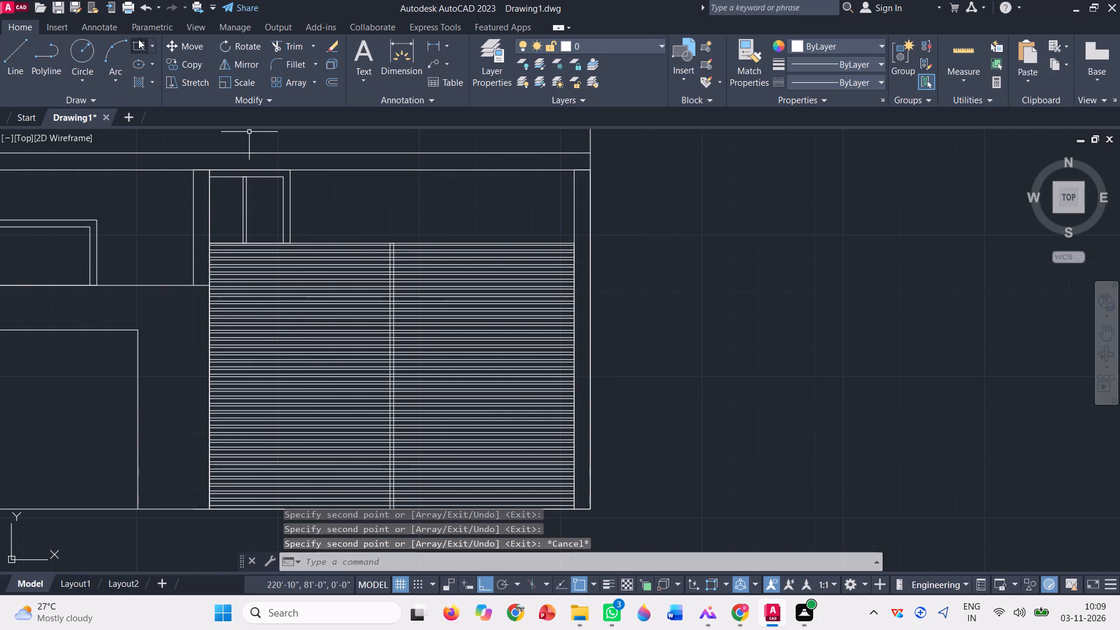
Trim all slat lines between the two vertical lines of the central mullion, from the opening's top to its base.
click(286, 47)
scroll(394, 239, up, 4)
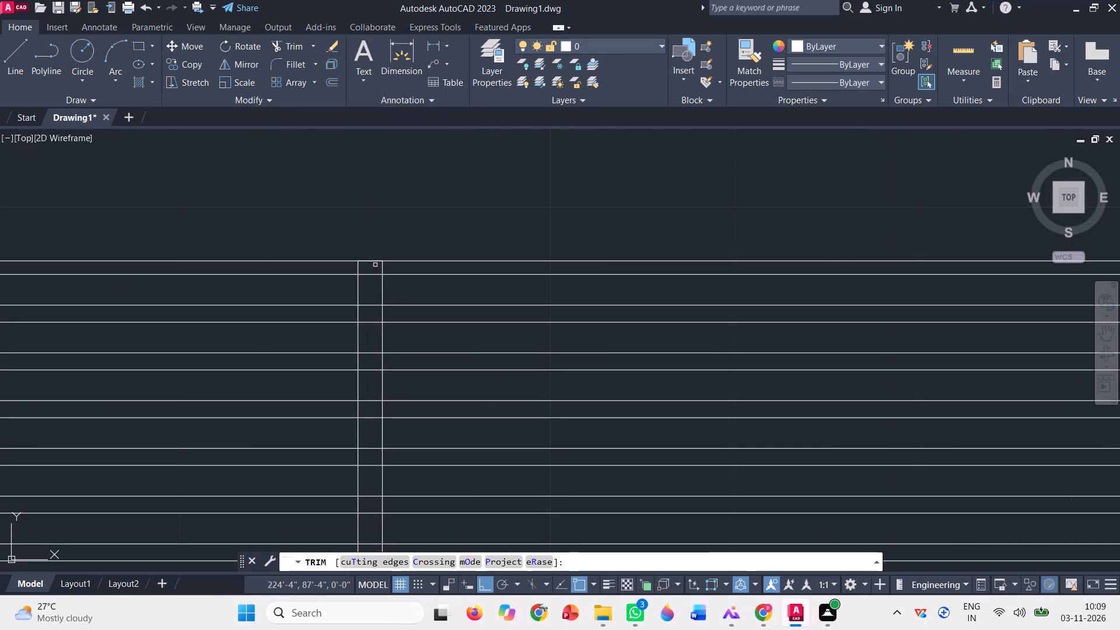
click(373, 268)
scroll(374, 288, down, 3)
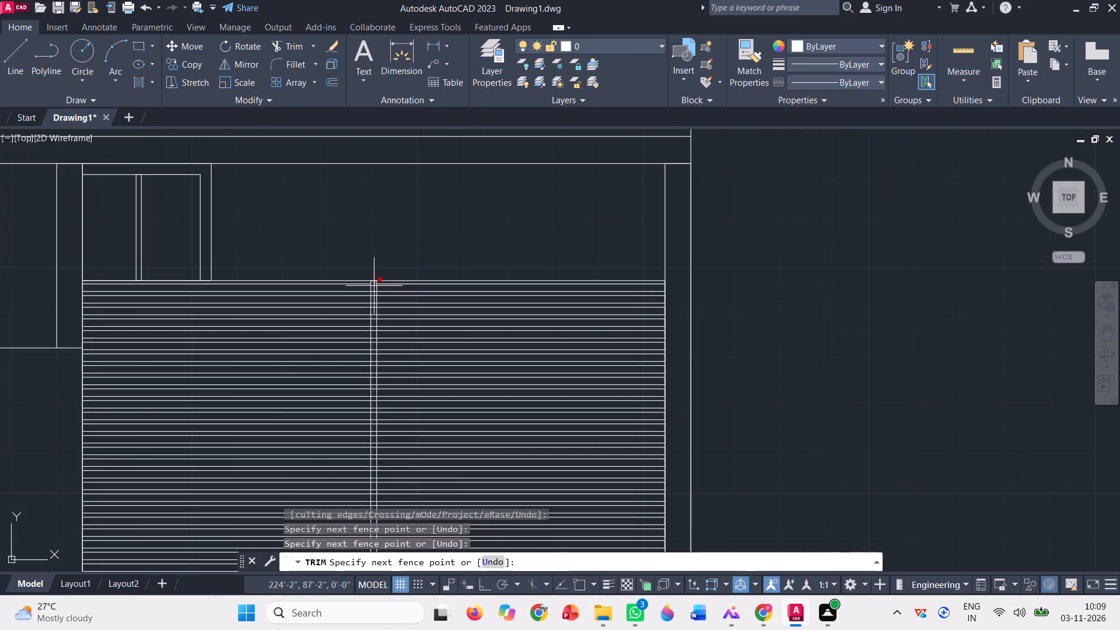
scroll(374, 286, down, 1)
scroll(381, 353, down, 1)
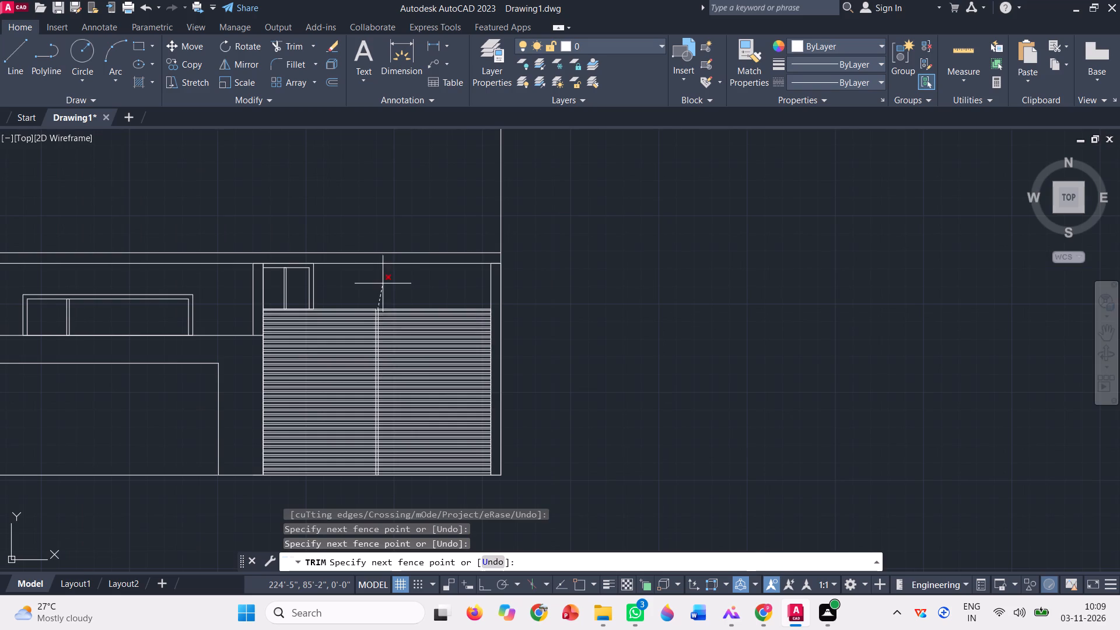
scroll(381, 467, up, 5)
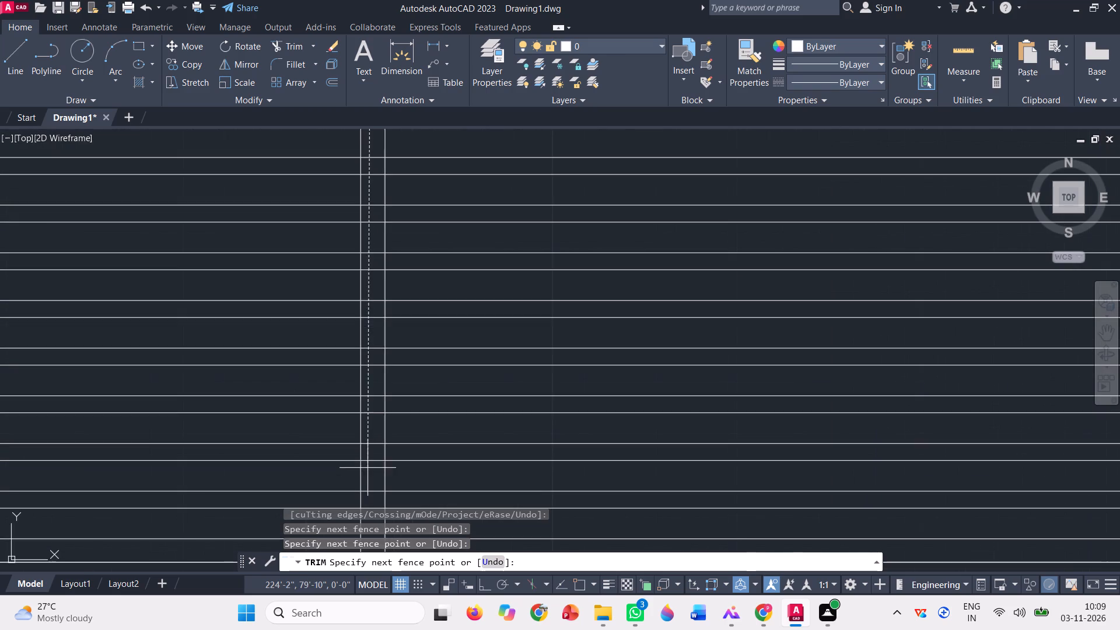
click(368, 478)
scroll(370, 478, down, 3)
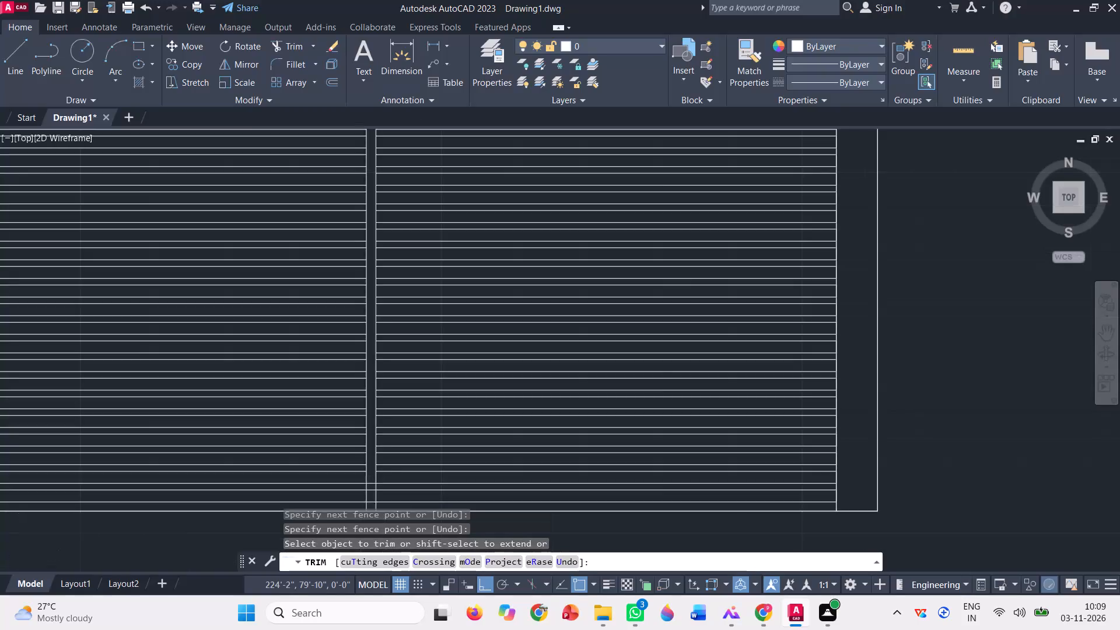
scroll(370, 478, down, 1)
scroll(369, 491, up, 4)
click(374, 480)
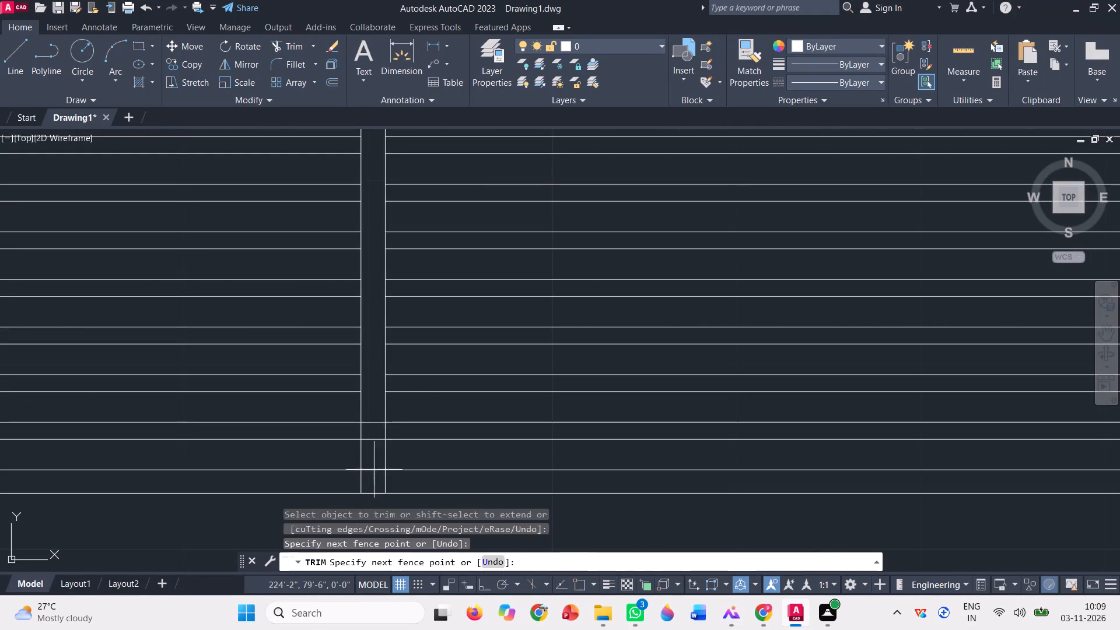
click(370, 398)
scroll(374, 408, down, 4)
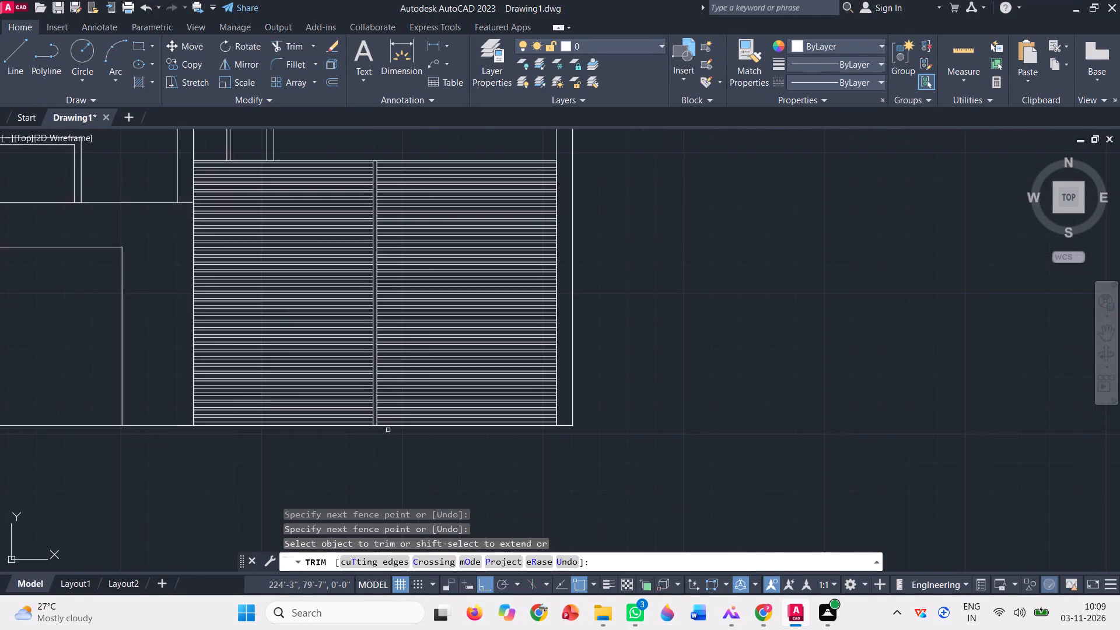
scroll(398, 445, down, 1)
key(Escape)
Copy the slatted opening's outer rectangle horizontally about 18'-6" to the right, clear of the building.
scroll(272, 423, up, 2)
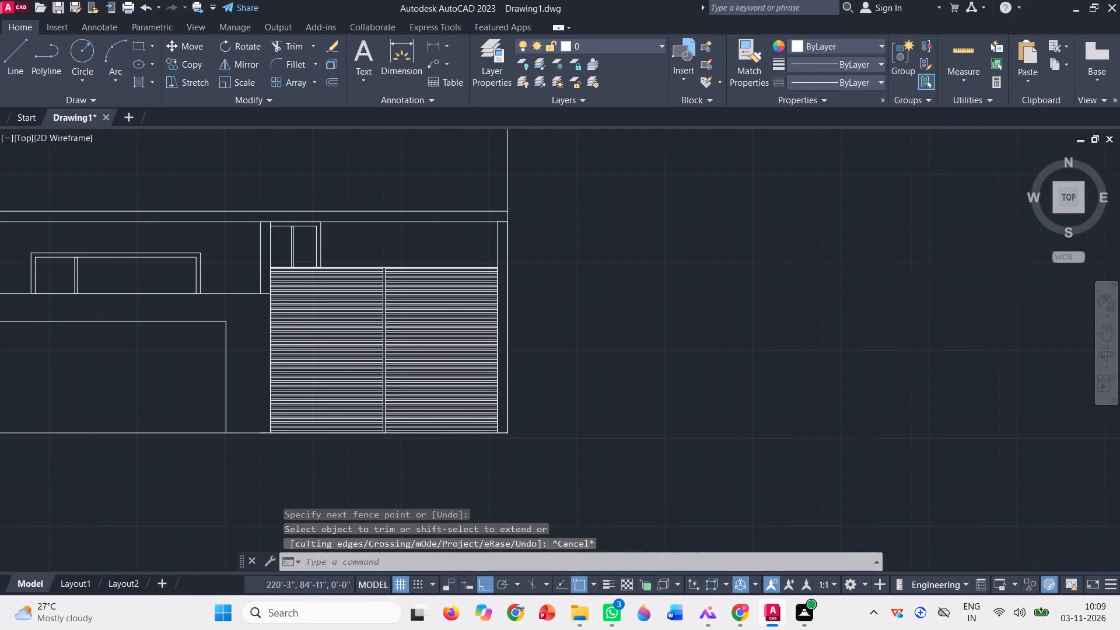
scroll(272, 423, up, 2)
click(253, 436)
scroll(257, 446, down, 3)
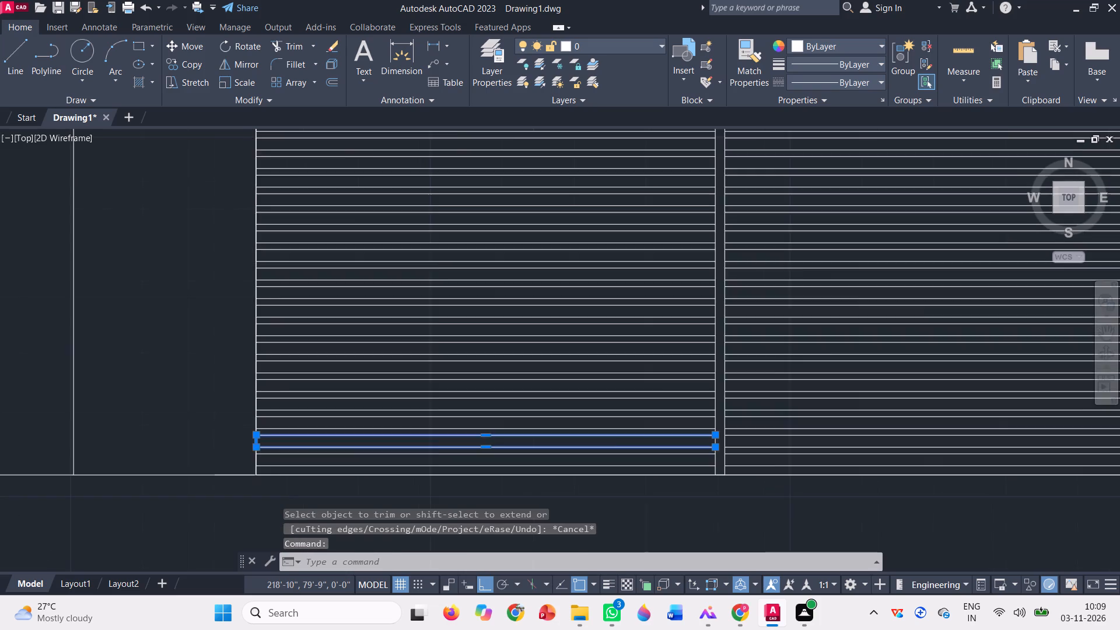
key(Escape)
click(268, 459)
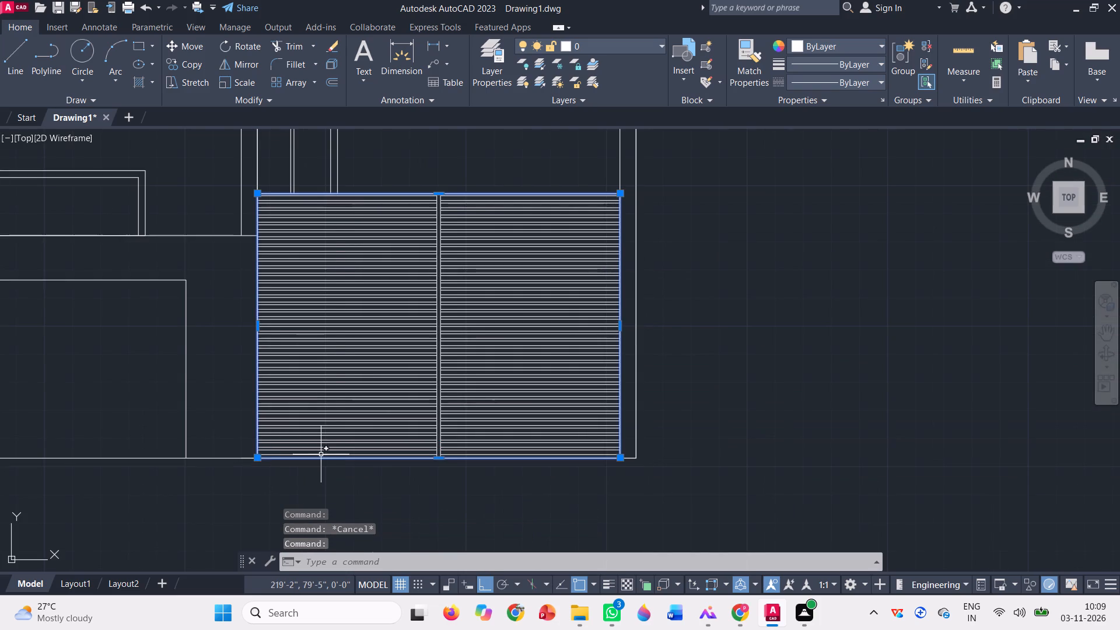
text(co)
key(space)
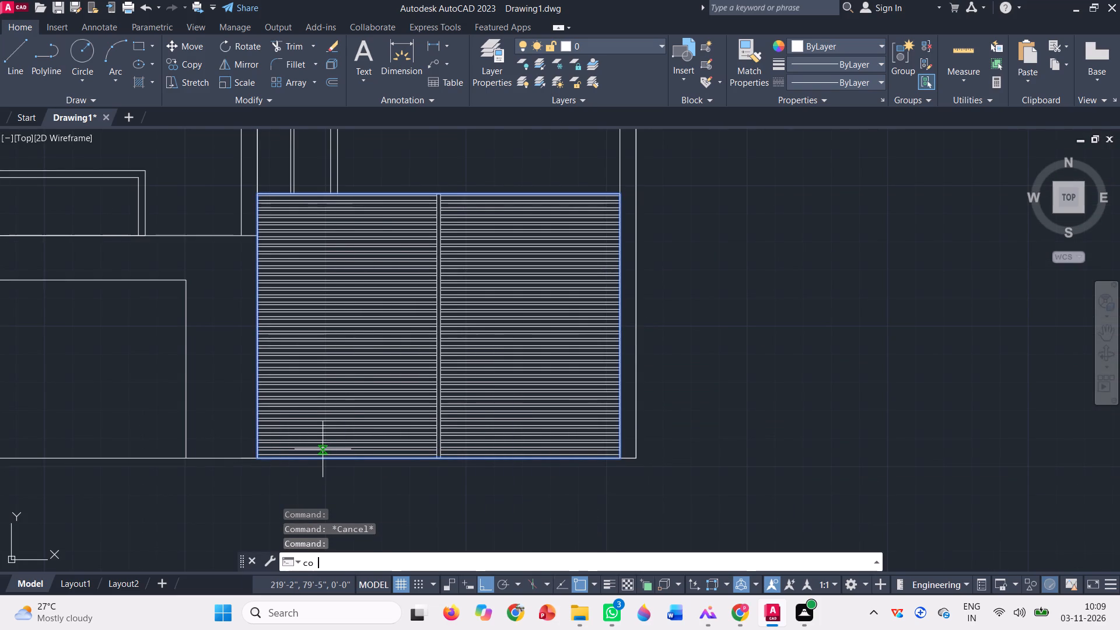
click(257, 459)
scroll(272, 466, down, 2)
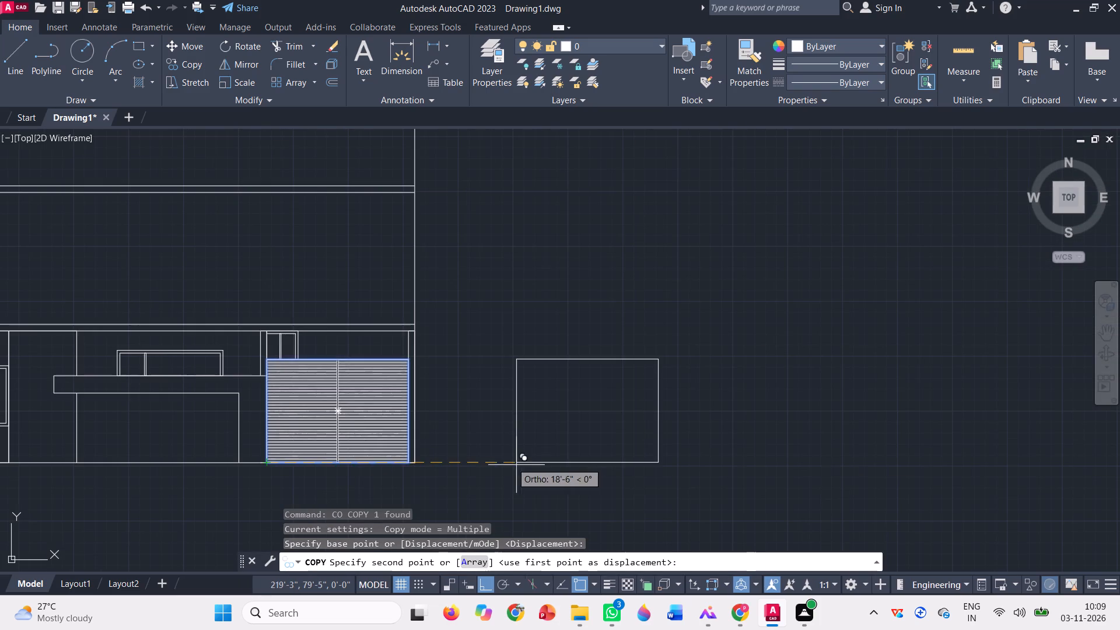
click(516, 465)
key(Escape)
Draw a full-width rectangular band inside the copied outline, from its left edge's midpoint up to its right edge.
scroll(695, 435, up, 1)
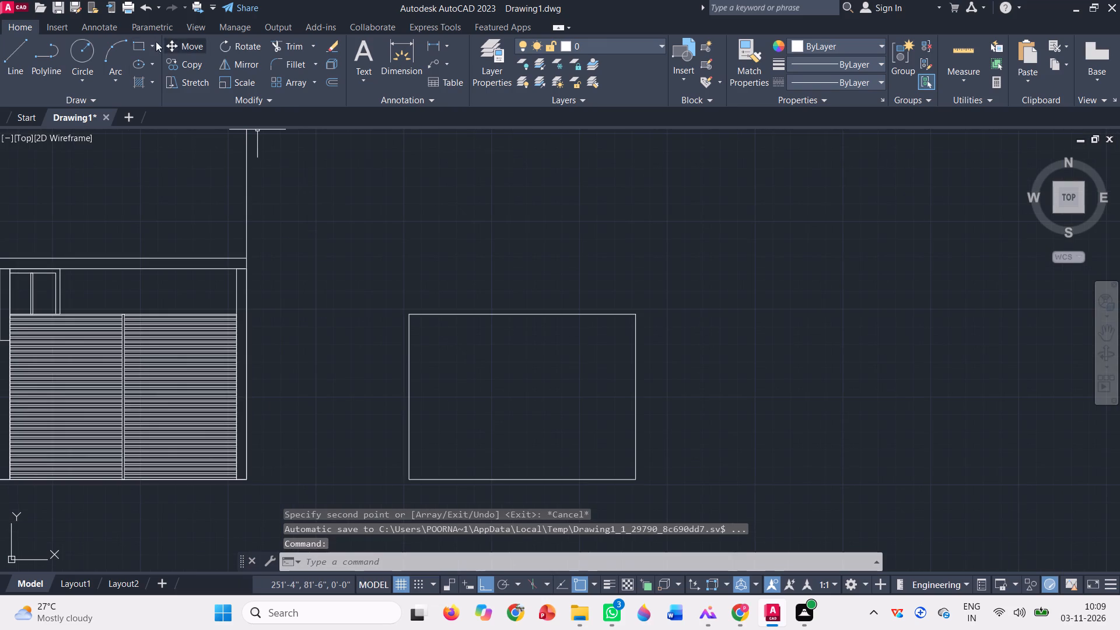
click(134, 47)
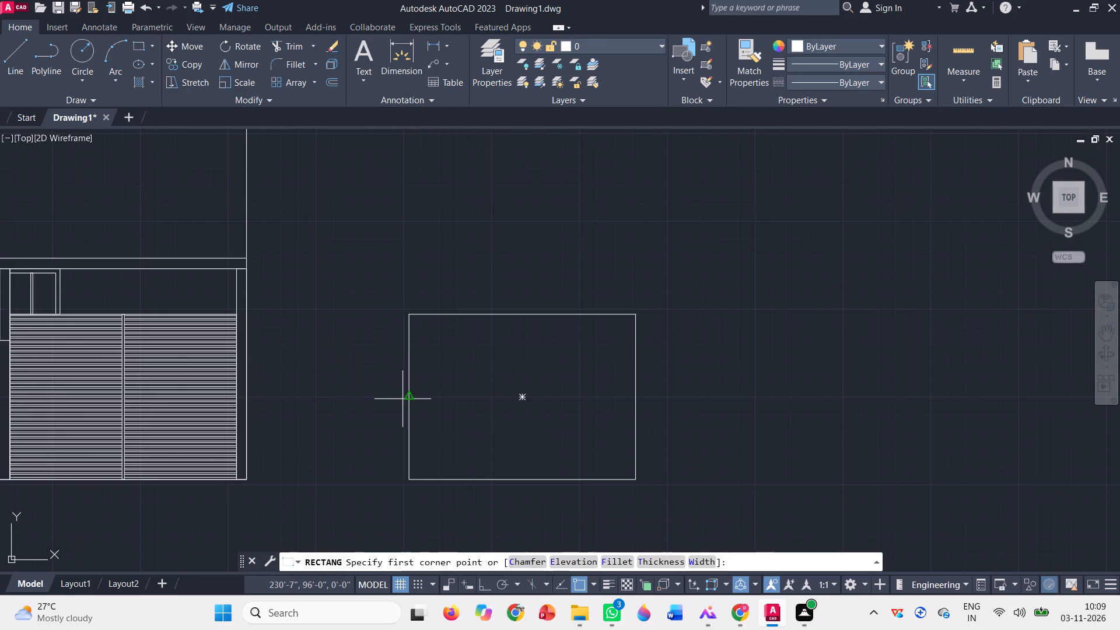
click(408, 395)
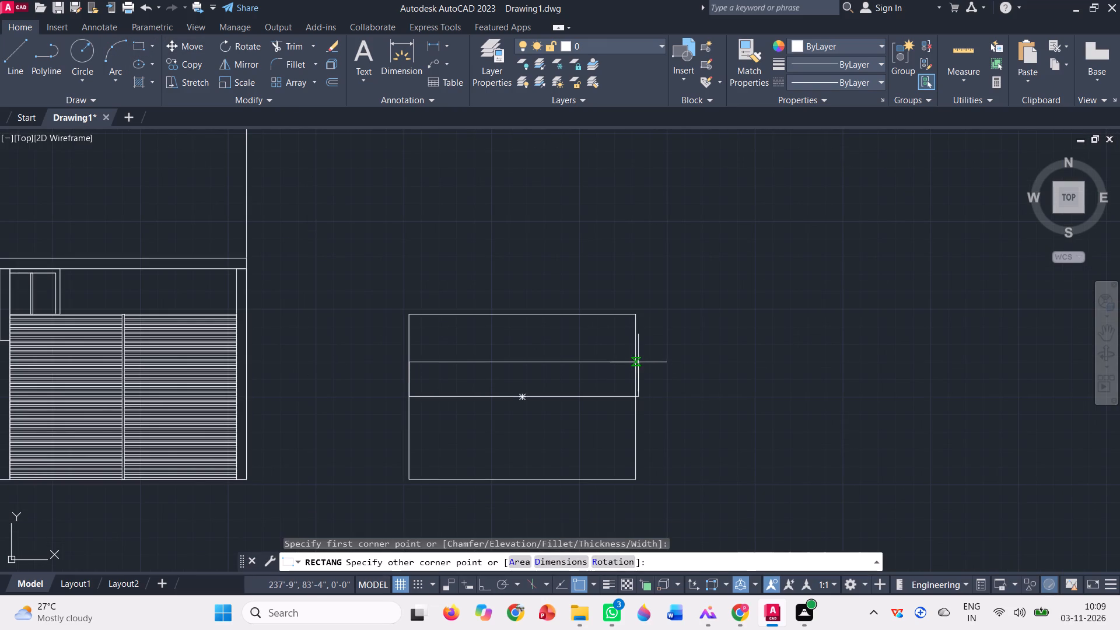
click(635, 359)
Move the band down by its left-edge midpoint to the outline's left-edge midpoint, centring it vertically.
click(544, 418)
click(490, 347)
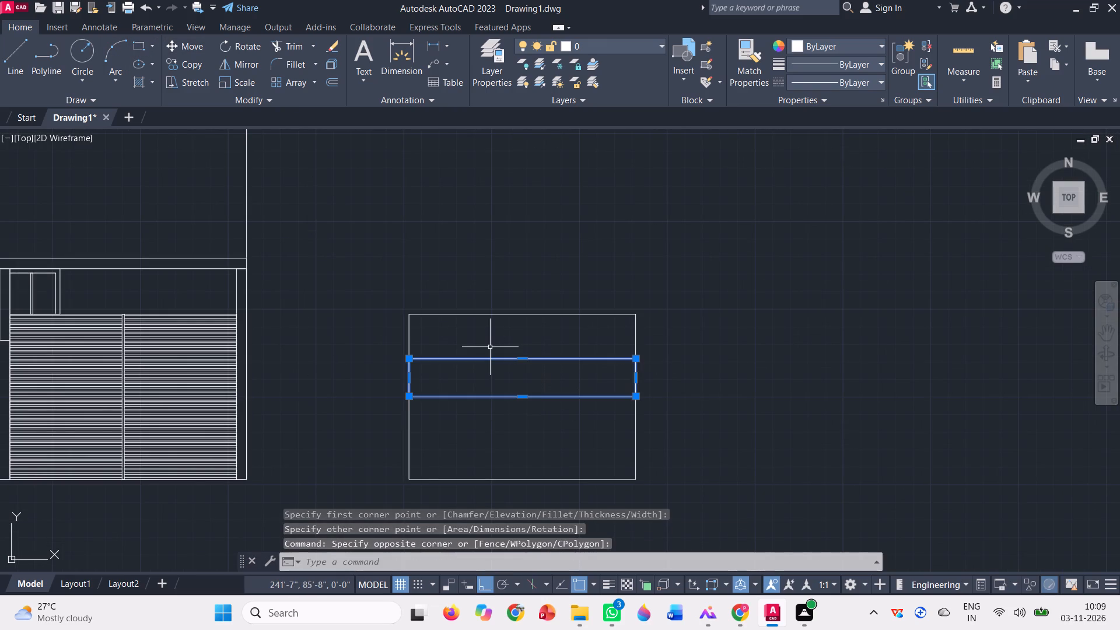
text(m)
key(space)
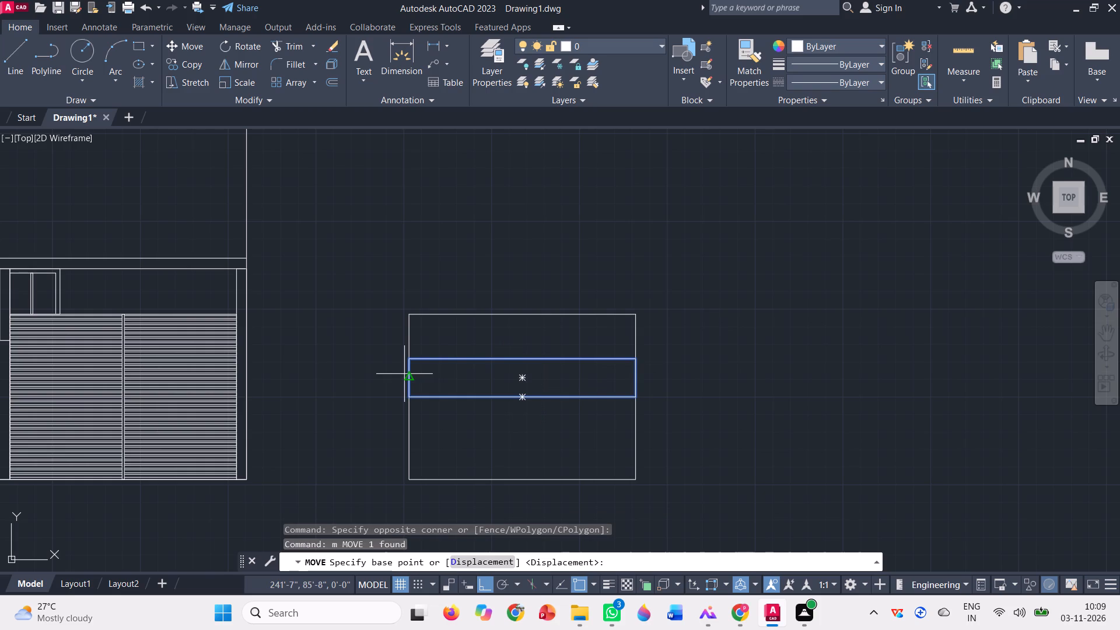
click(407, 374)
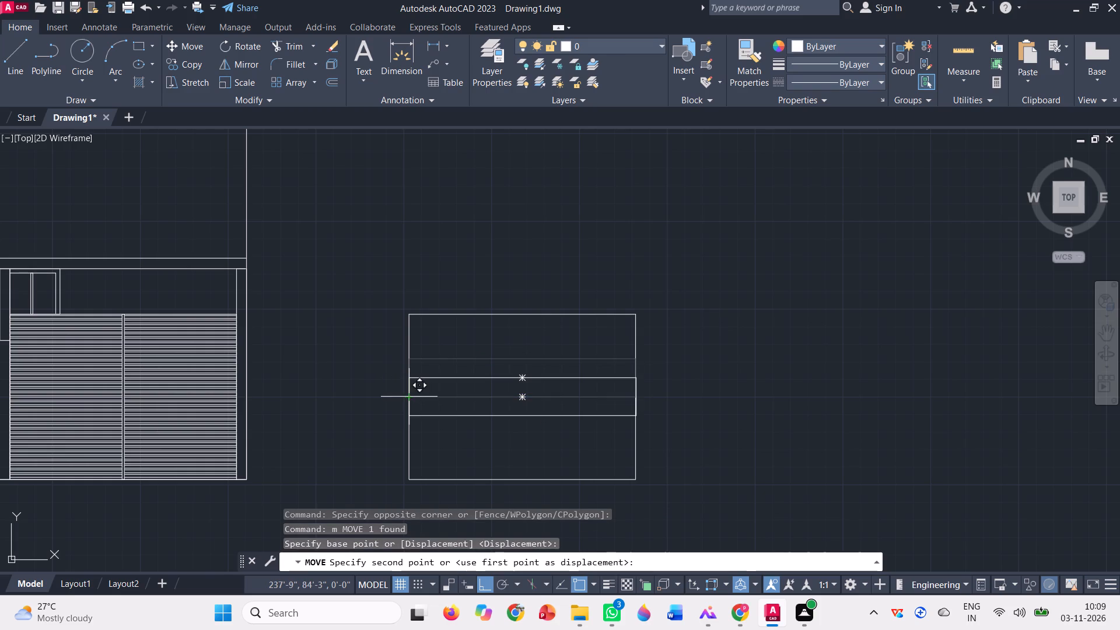
click(407, 397)
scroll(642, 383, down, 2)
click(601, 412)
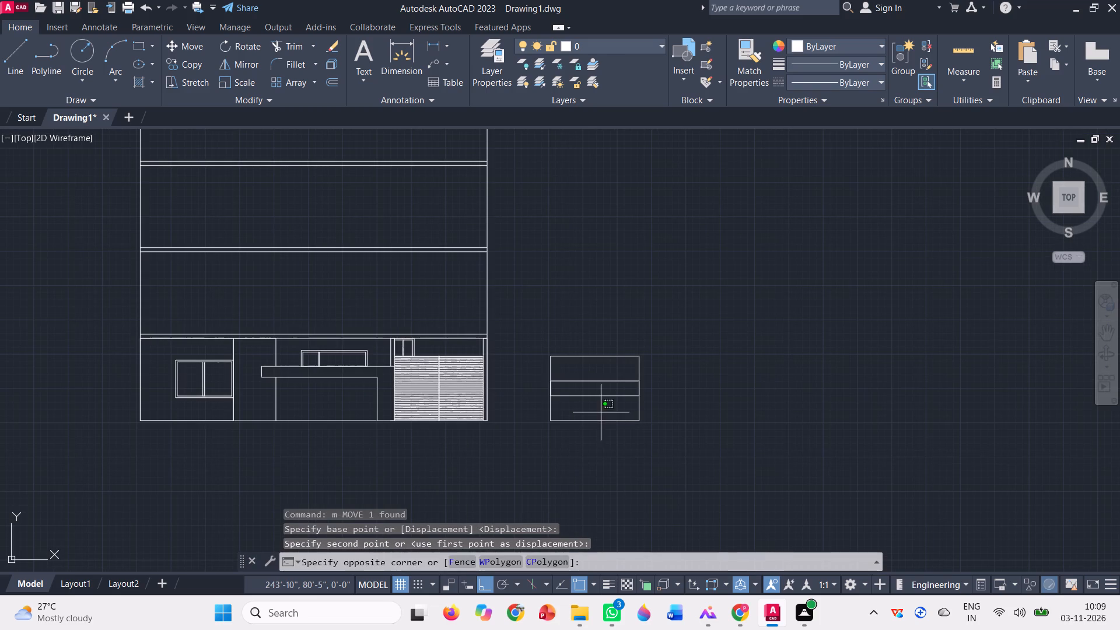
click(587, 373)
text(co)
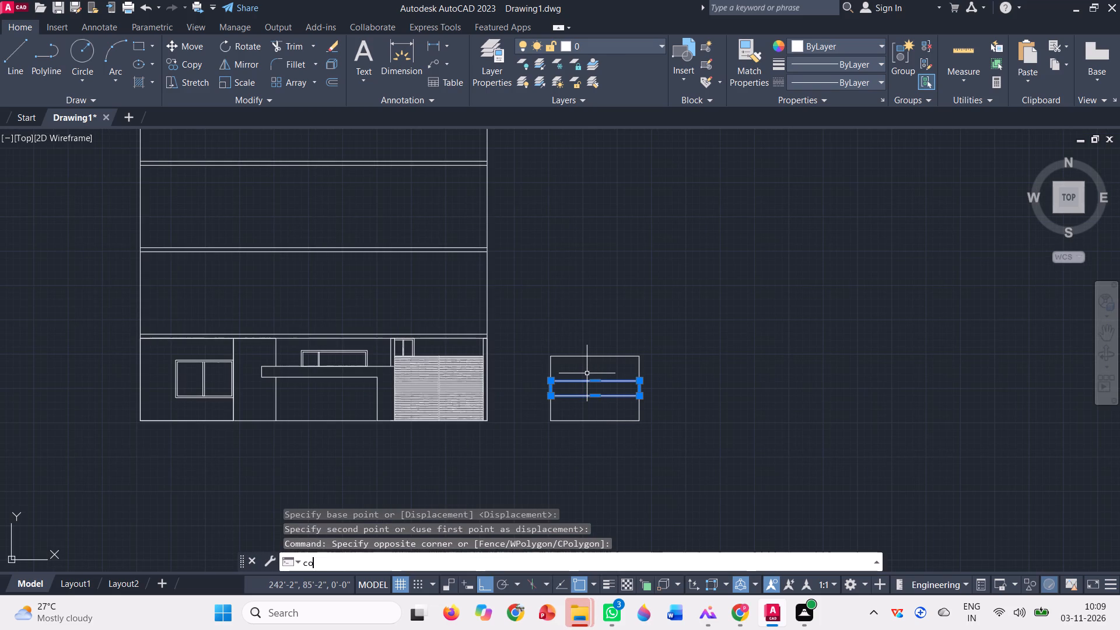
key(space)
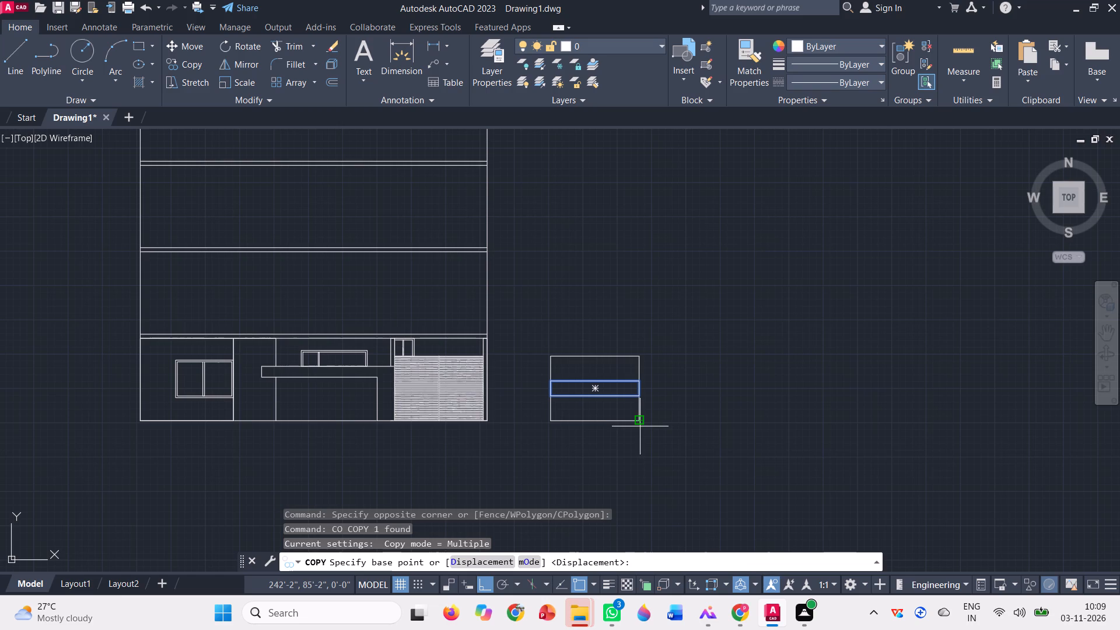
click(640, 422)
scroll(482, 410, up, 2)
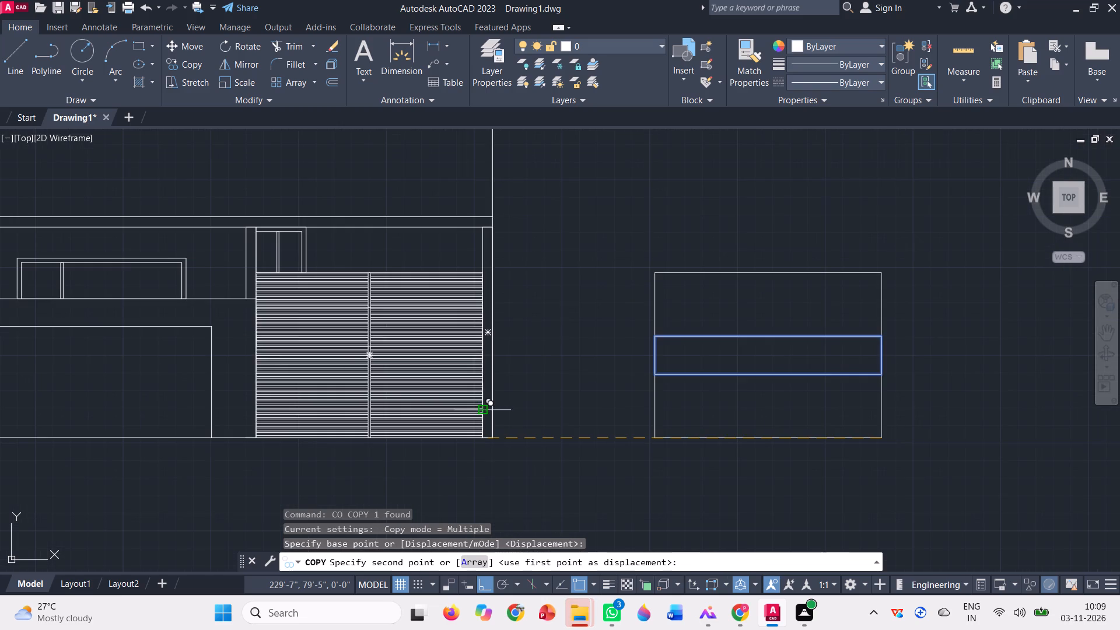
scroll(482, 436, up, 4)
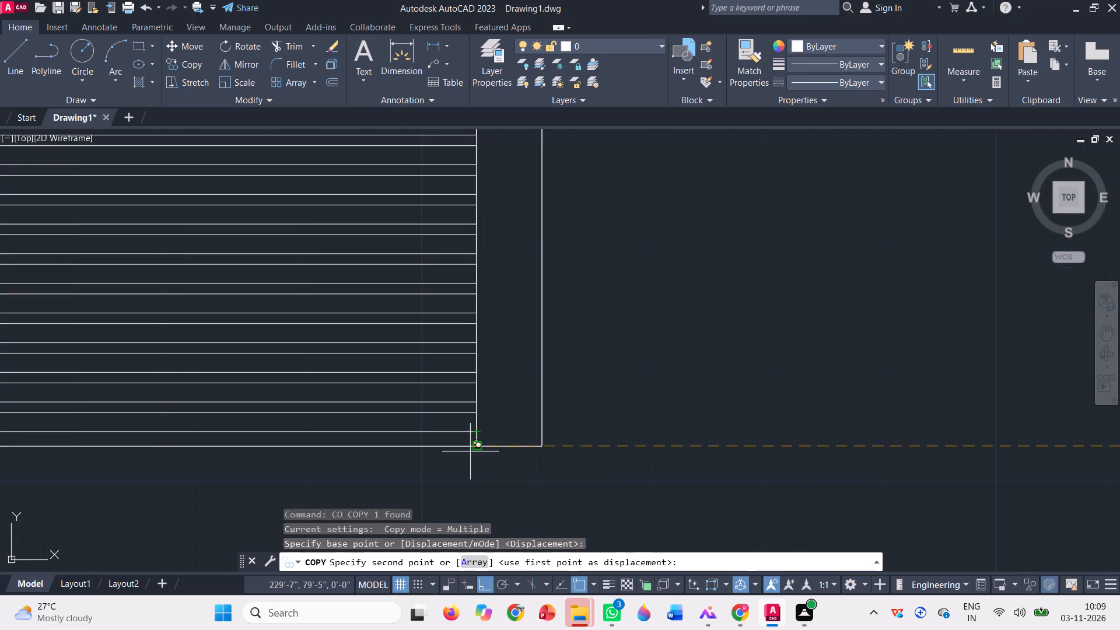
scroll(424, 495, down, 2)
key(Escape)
Set the colour of the central band in the copied outline to yellow 248,215,49.
scroll(470, 443, down, 2)
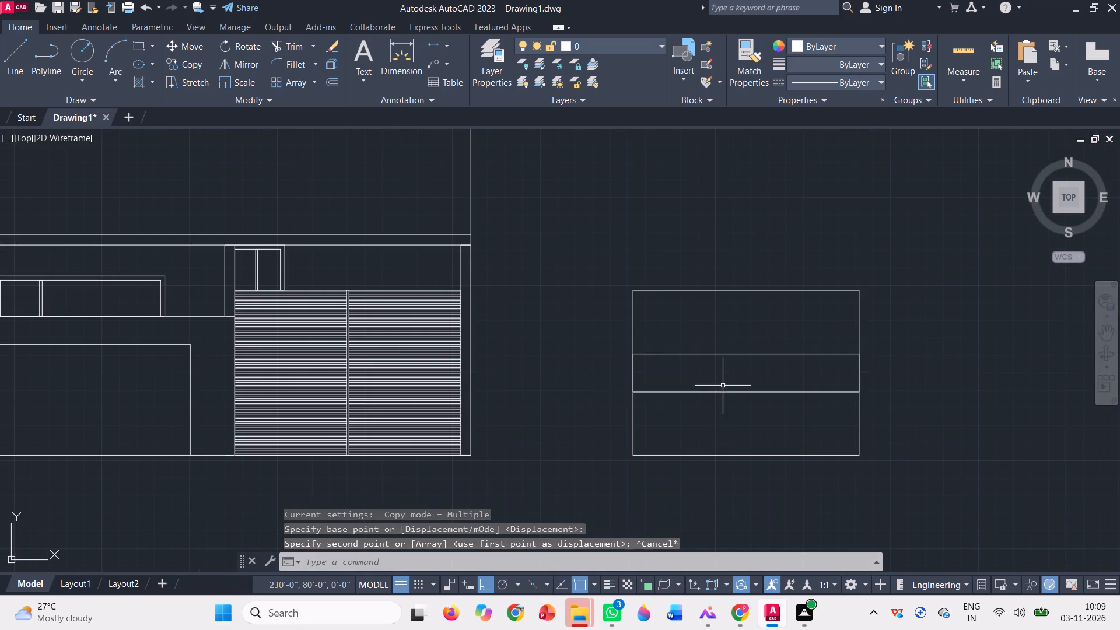
click(741, 408)
click(705, 349)
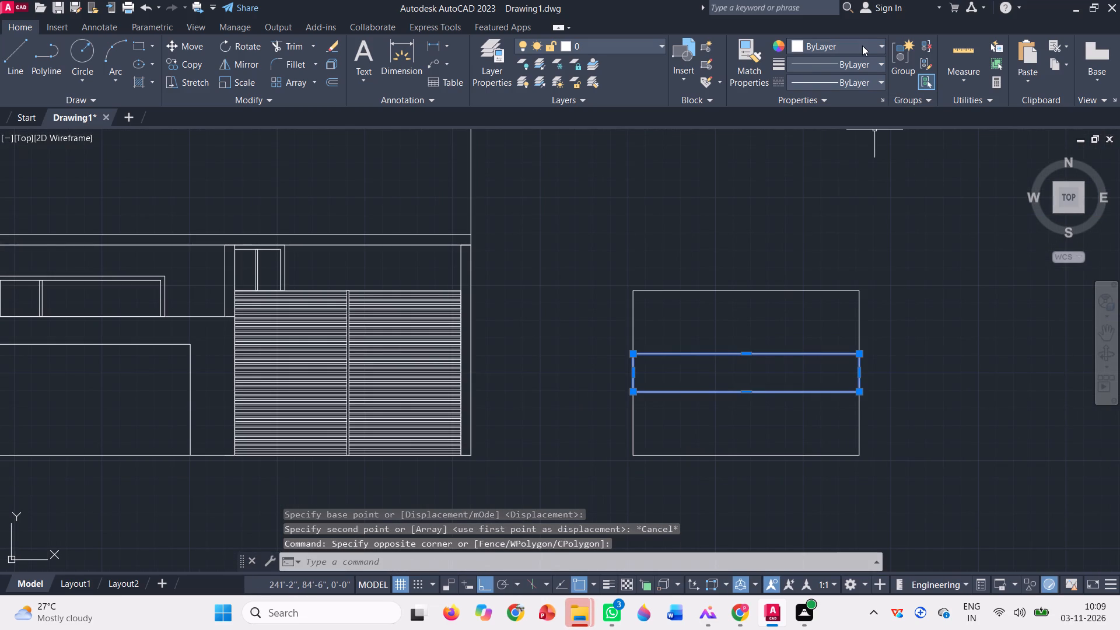
click(862, 45)
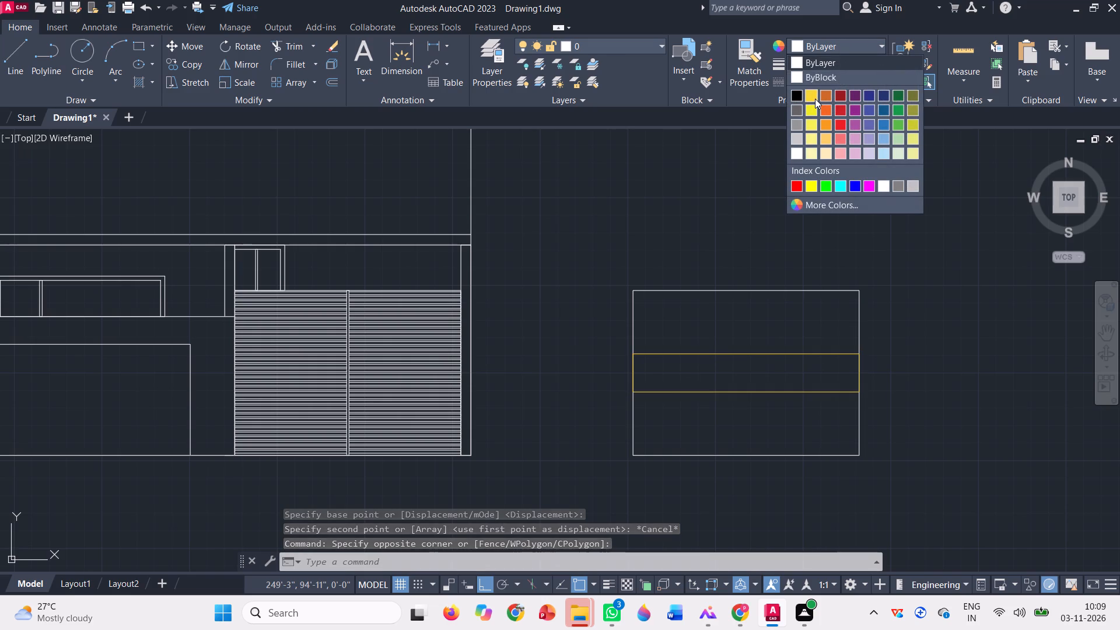
click(815, 99)
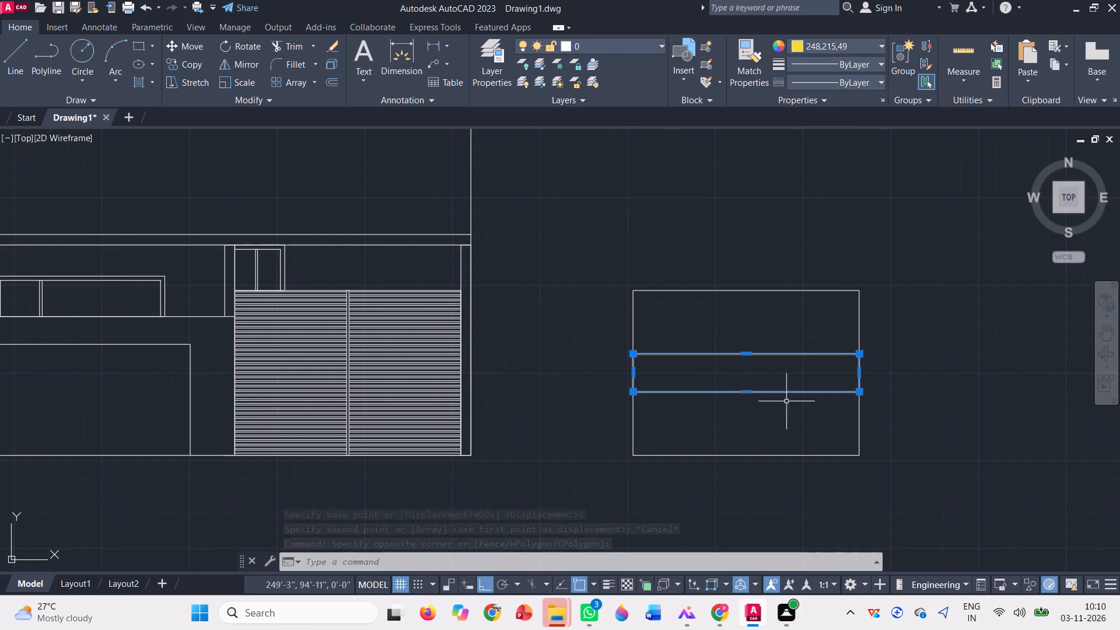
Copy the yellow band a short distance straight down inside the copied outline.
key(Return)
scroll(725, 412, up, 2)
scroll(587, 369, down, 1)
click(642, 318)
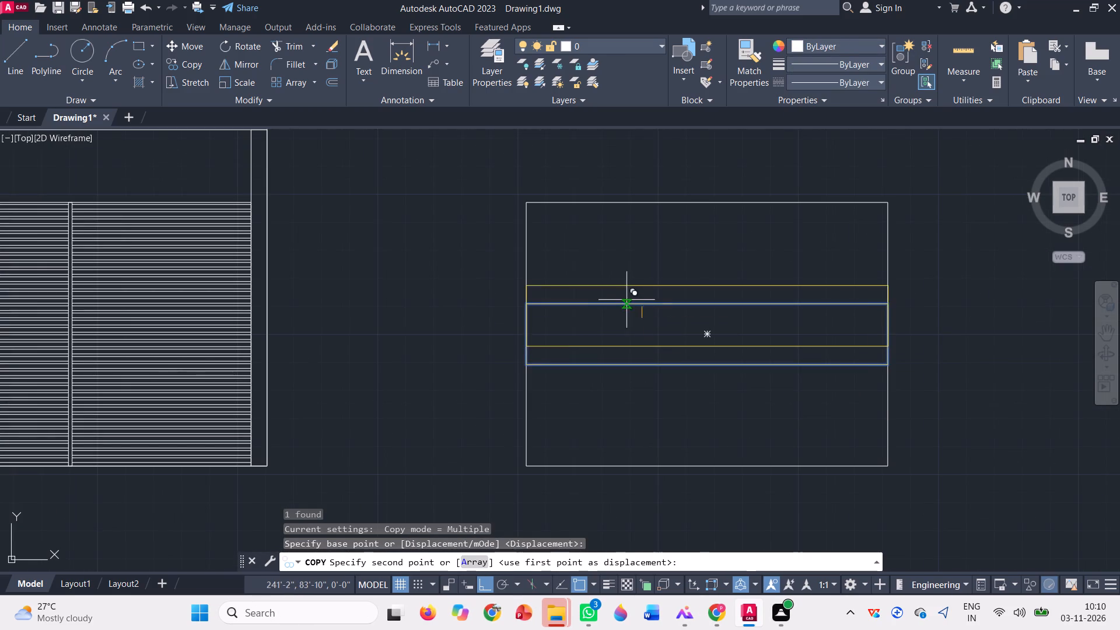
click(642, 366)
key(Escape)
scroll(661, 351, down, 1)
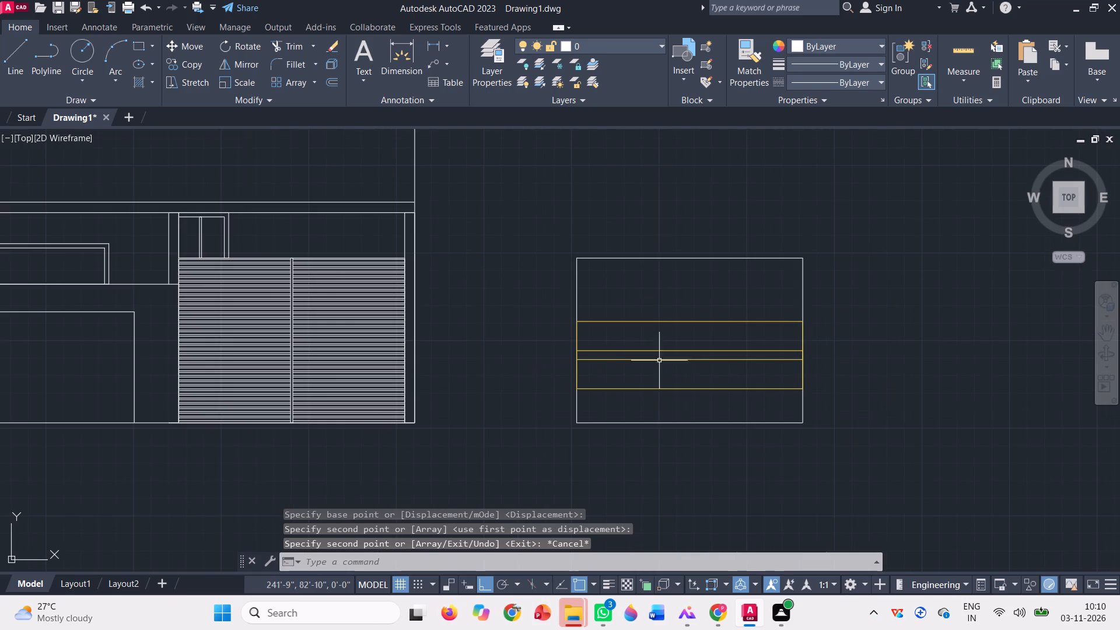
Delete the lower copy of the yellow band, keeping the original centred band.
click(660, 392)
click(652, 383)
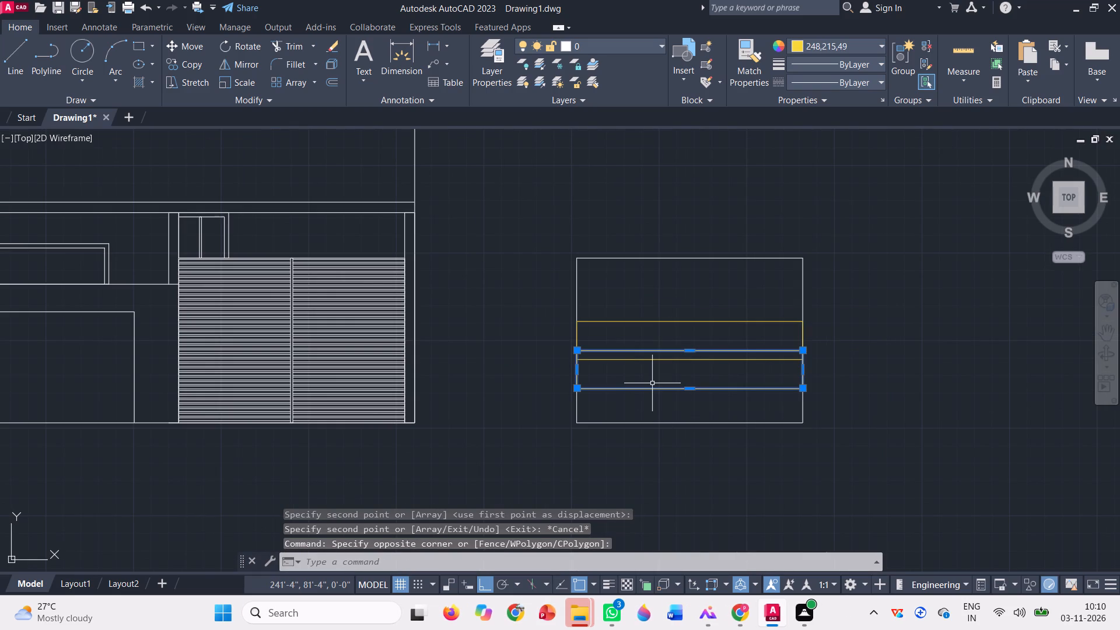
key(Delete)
Copy the yellow band from the copied outline's lower-right corner to the slatted opening's lower-right corner.
click(652, 370)
click(627, 302)
text(co)
key(space)
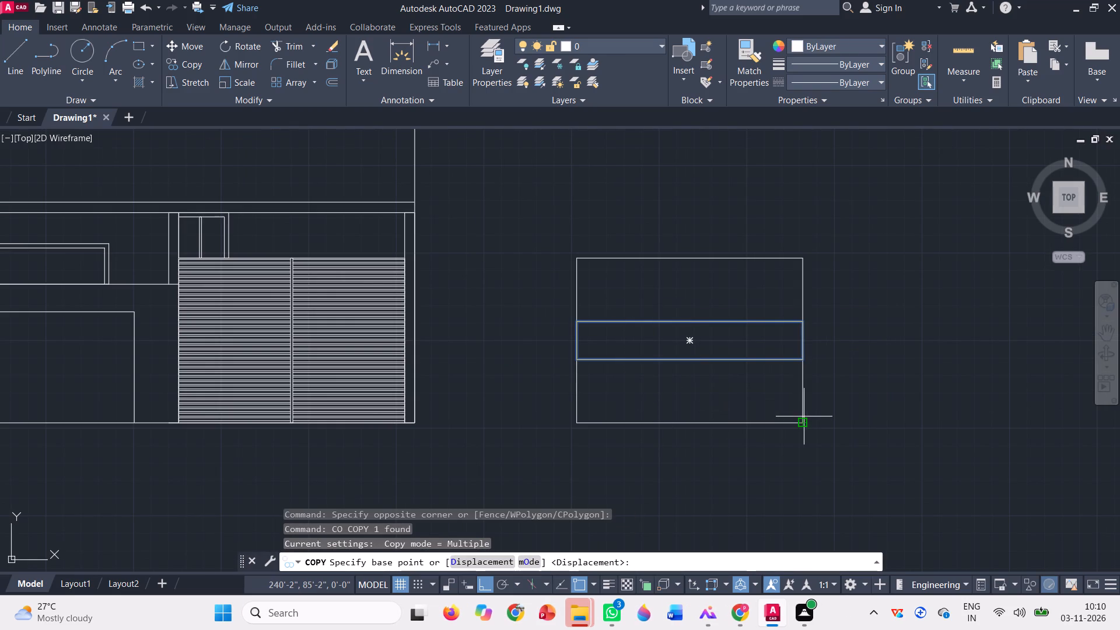
click(799, 419)
scroll(395, 417, up, 3)
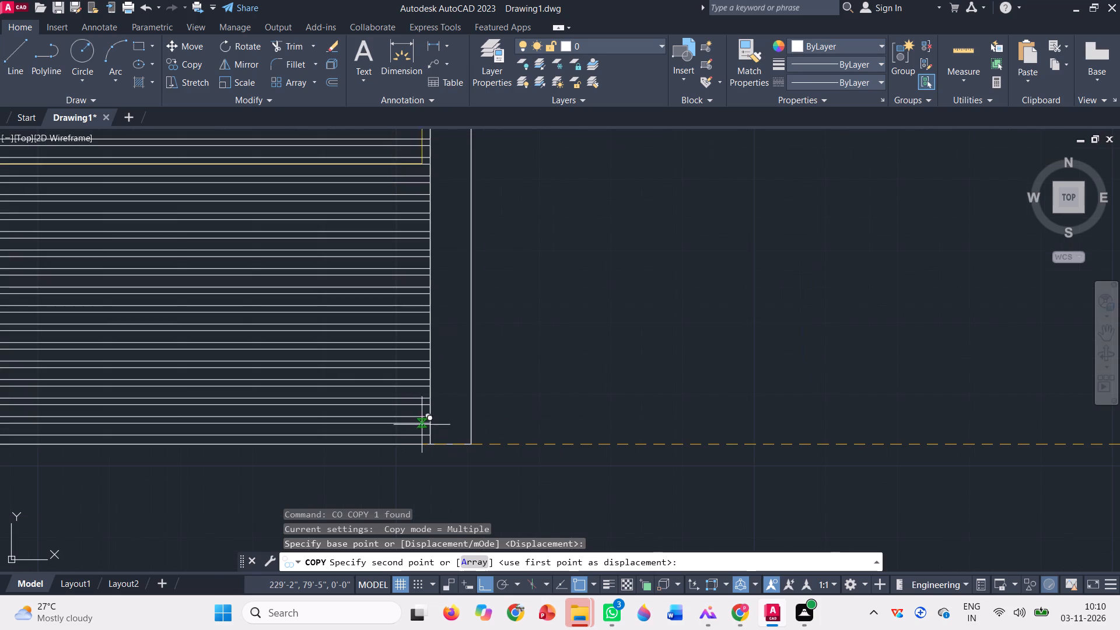
click(429, 449)
scroll(573, 408, down, 2)
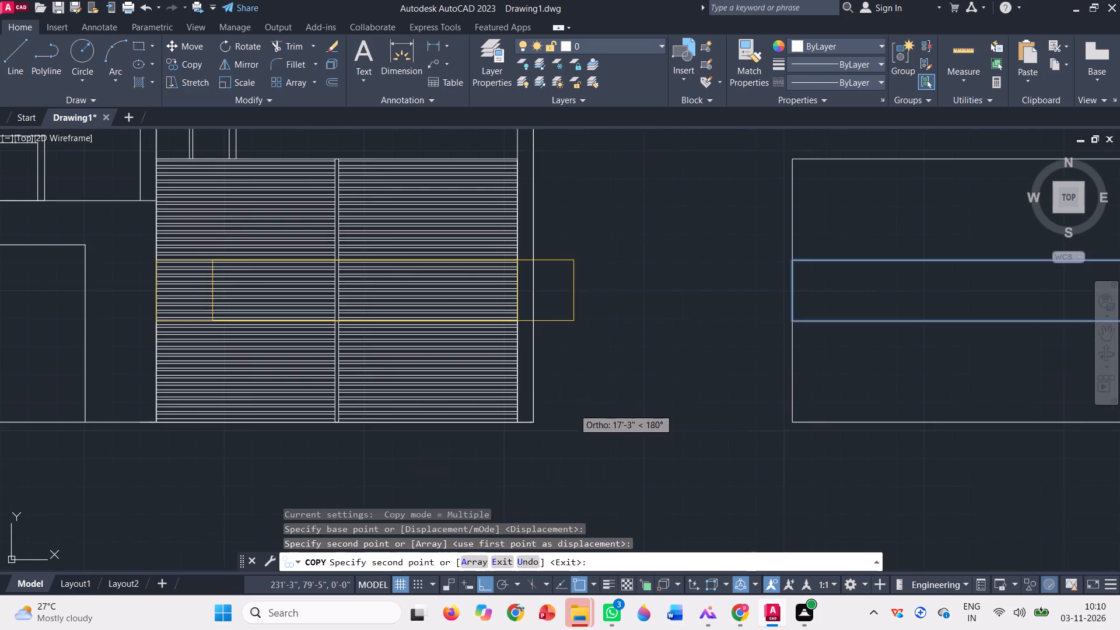
key(Escape)
Delete the slats lying within the yellow band in the left half of the slatted opening.
scroll(317, 280, up, 1)
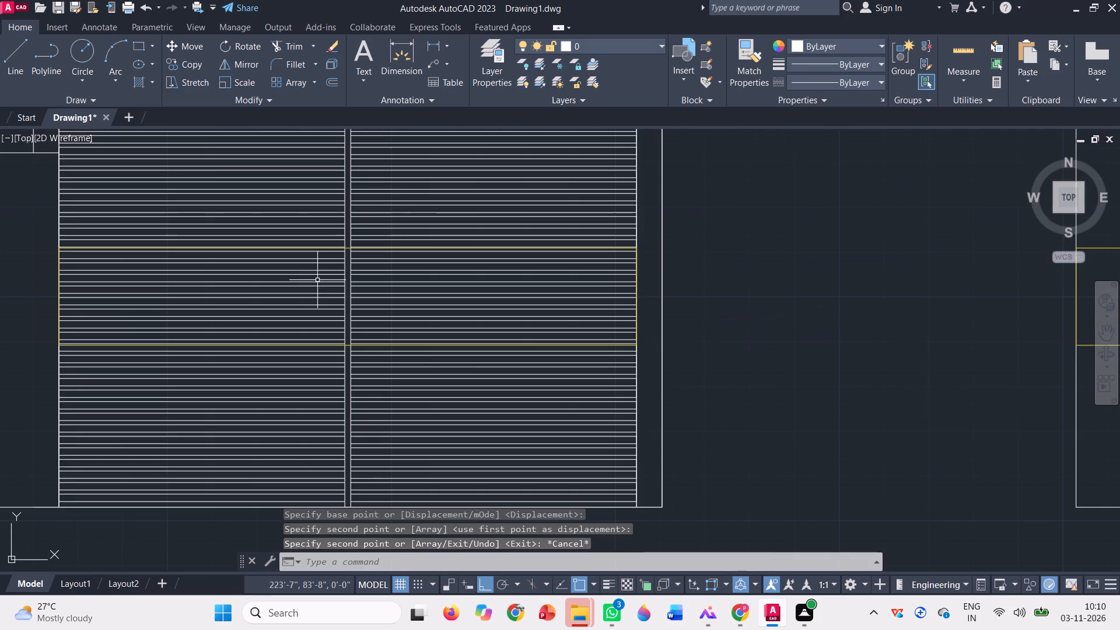
scroll(318, 261, up, 2)
scroll(334, 252, down, 1)
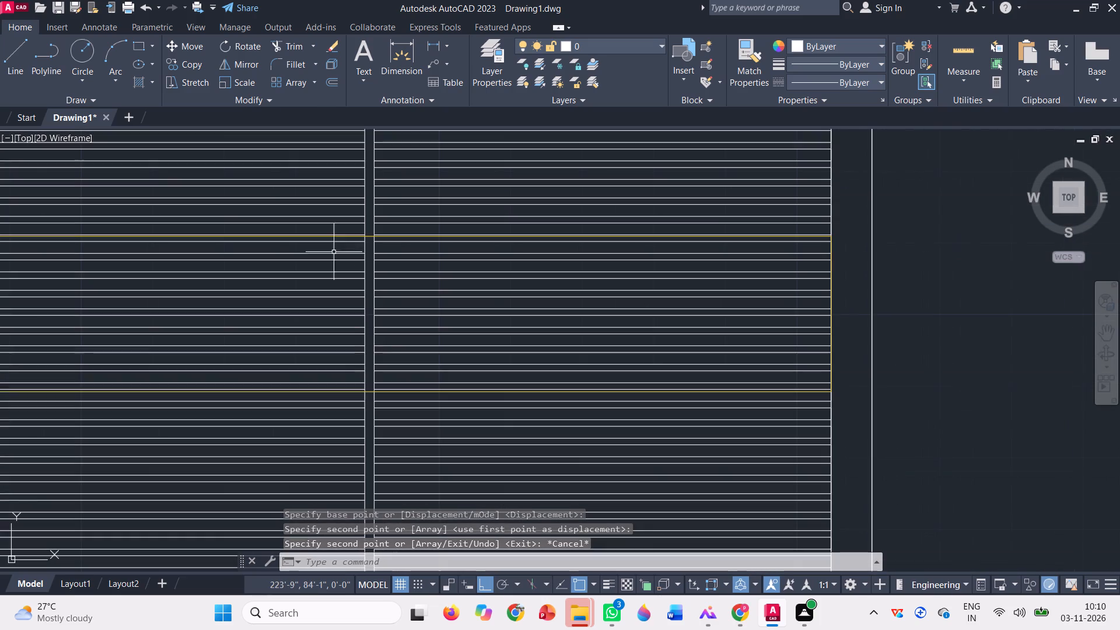
scroll(328, 391, up, 2)
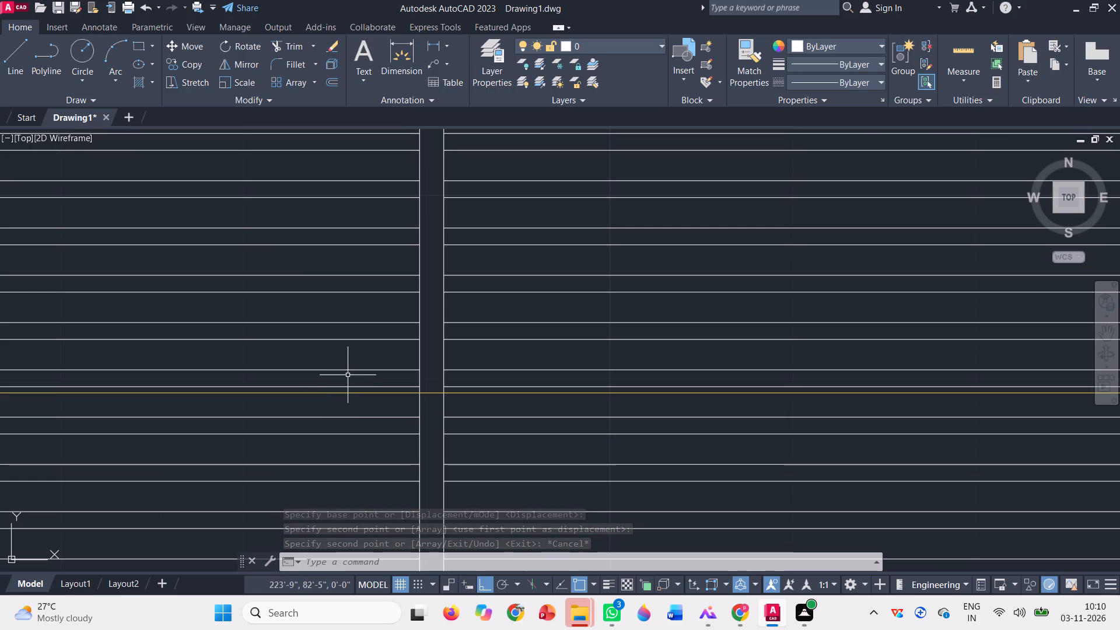
click(348, 375)
scroll(296, 242, down, 3)
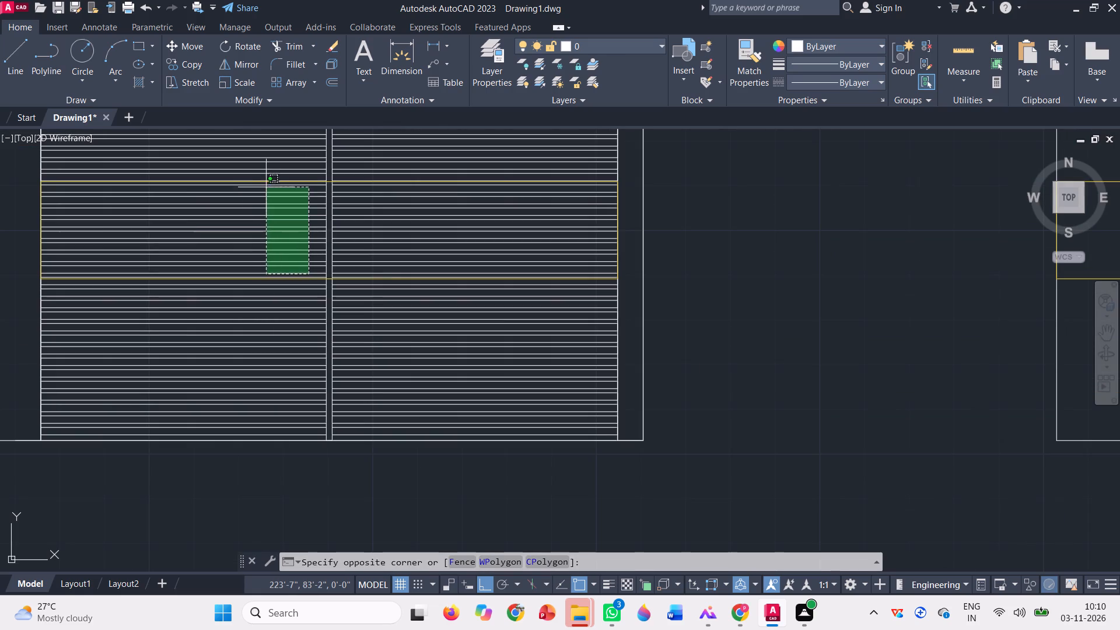
scroll(264, 186, up, 4)
click(264, 186)
scroll(353, 236, down, 4)
key(Delete)
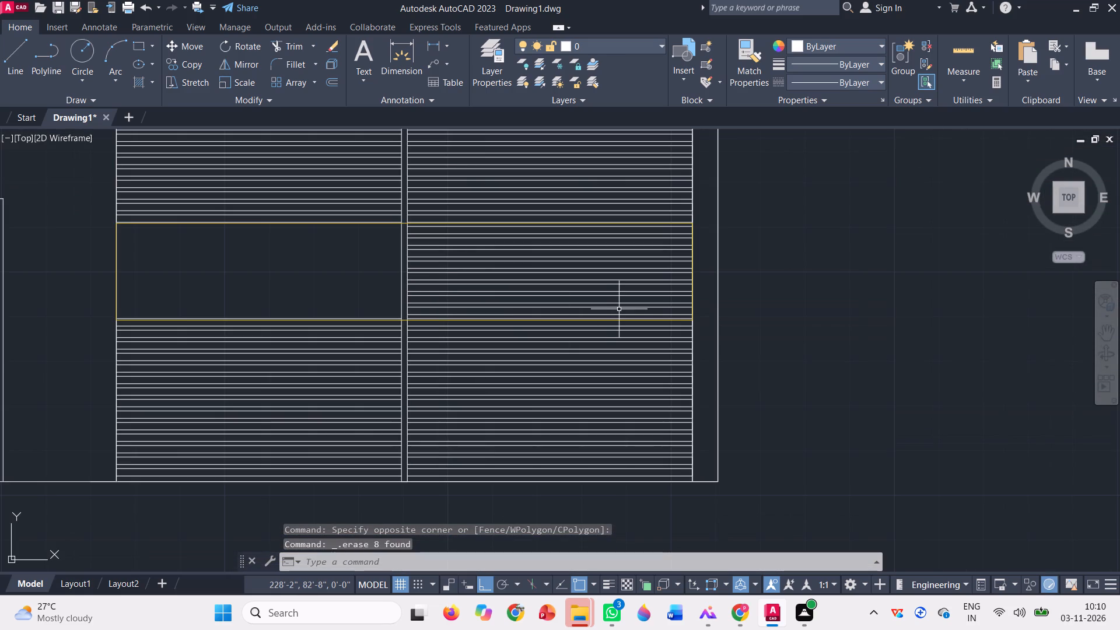
Delete the slats lying within the yellow band in the right half of the slatted opening.
scroll(481, 303, up, 3)
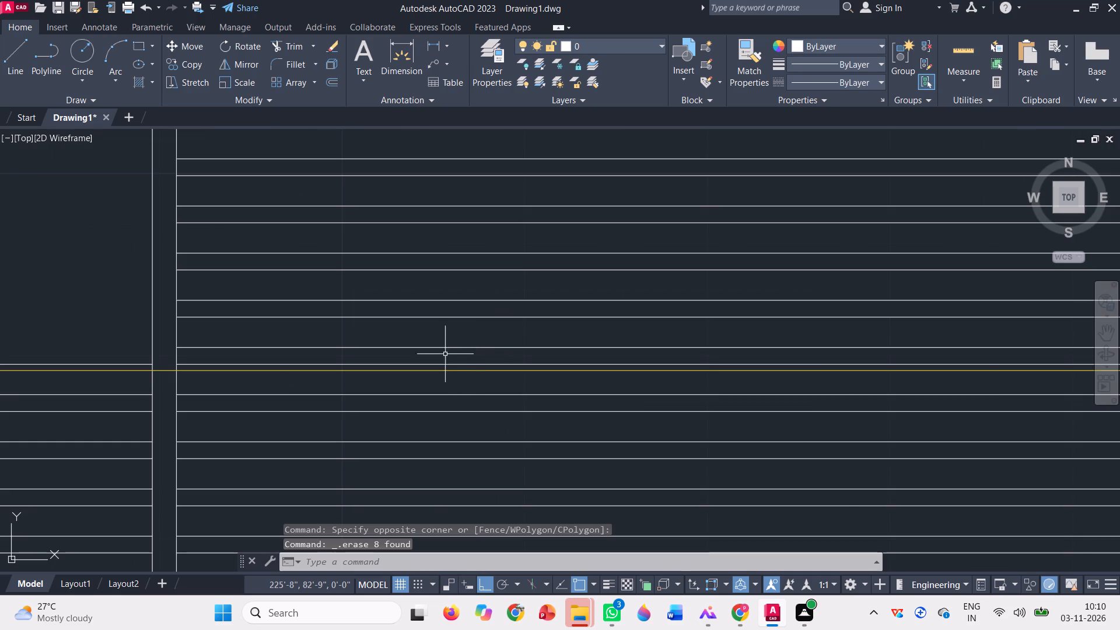
click(443, 352)
scroll(447, 354, down, 2)
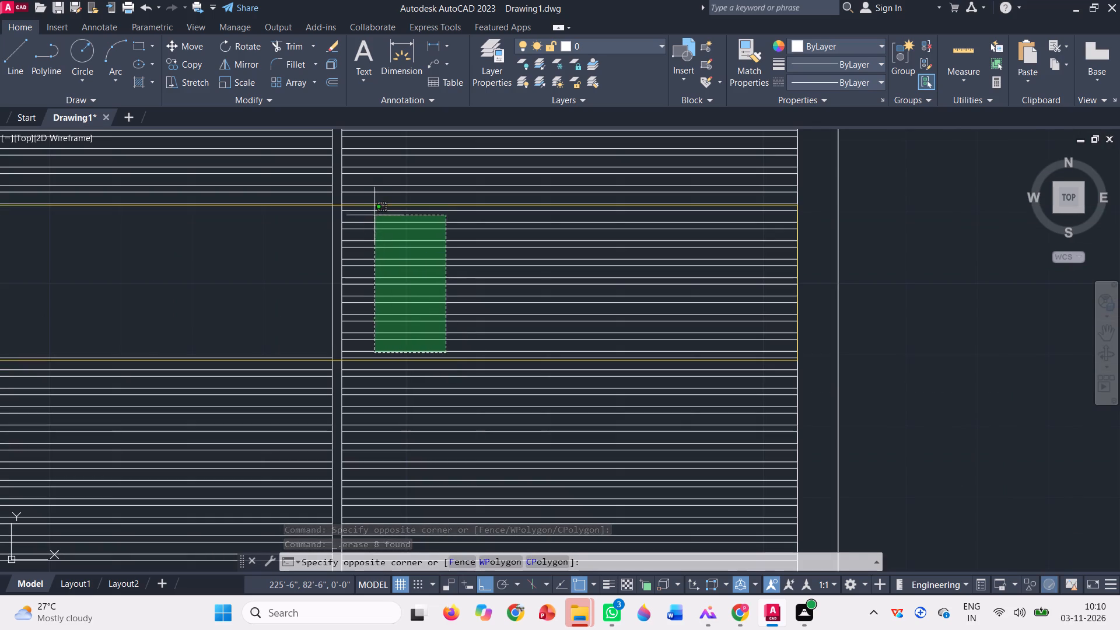
scroll(373, 209, up, 2)
click(357, 208)
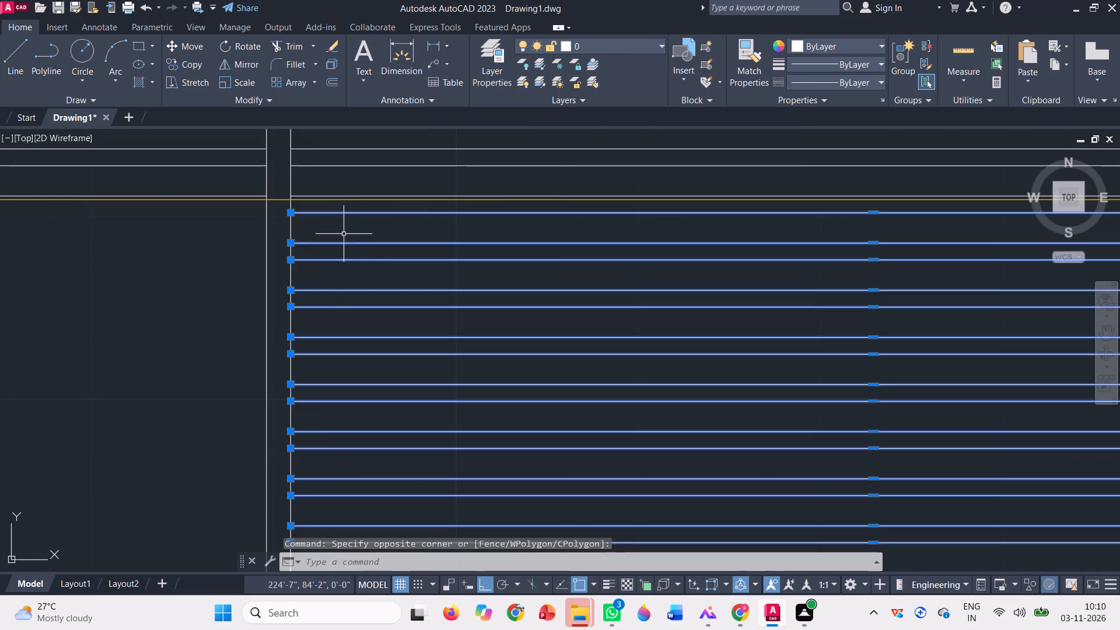
scroll(346, 242, down, 3)
key(Delete)
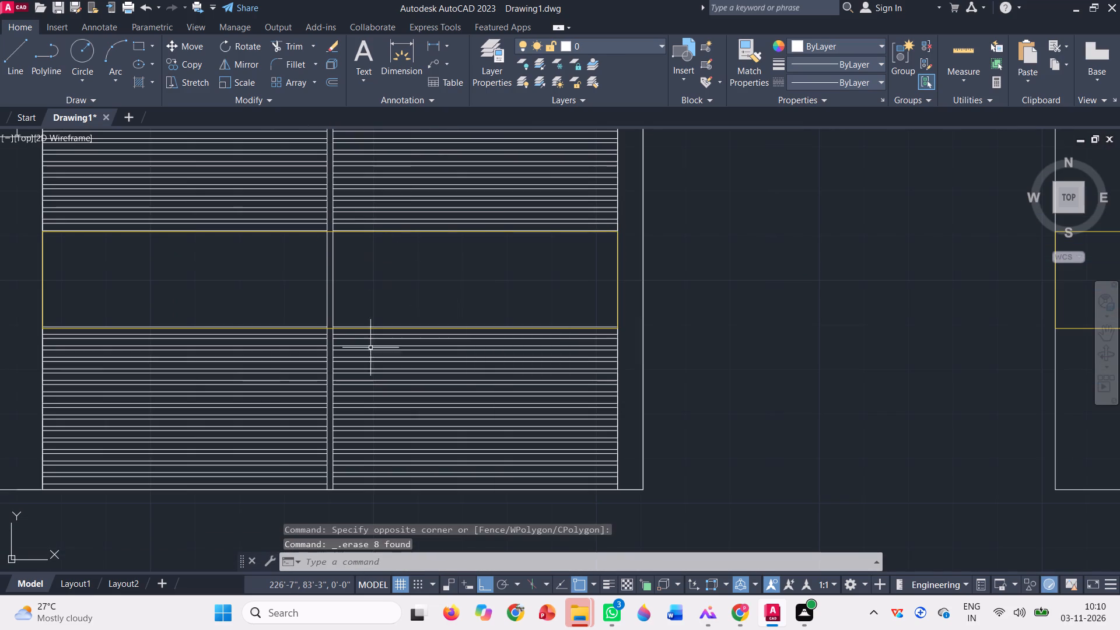
Delete the yellow band rectangle from the slatted opening, leaving the one in the copied outline.
click(619, 267)
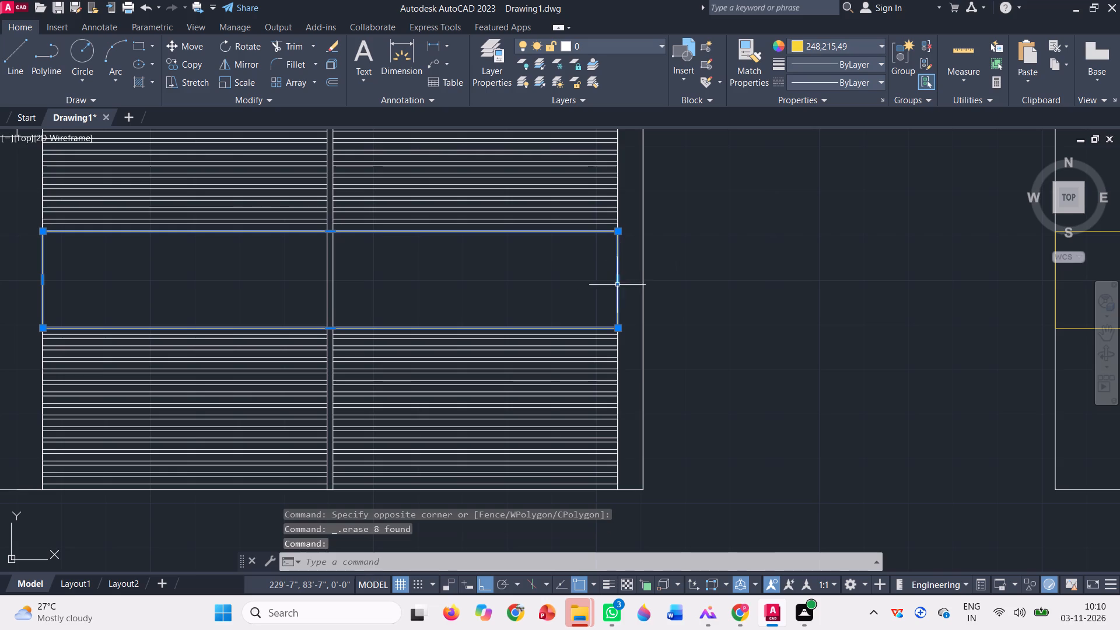
key(Delete)
scroll(482, 325, down, 1)
scroll(402, 375, down, 1)
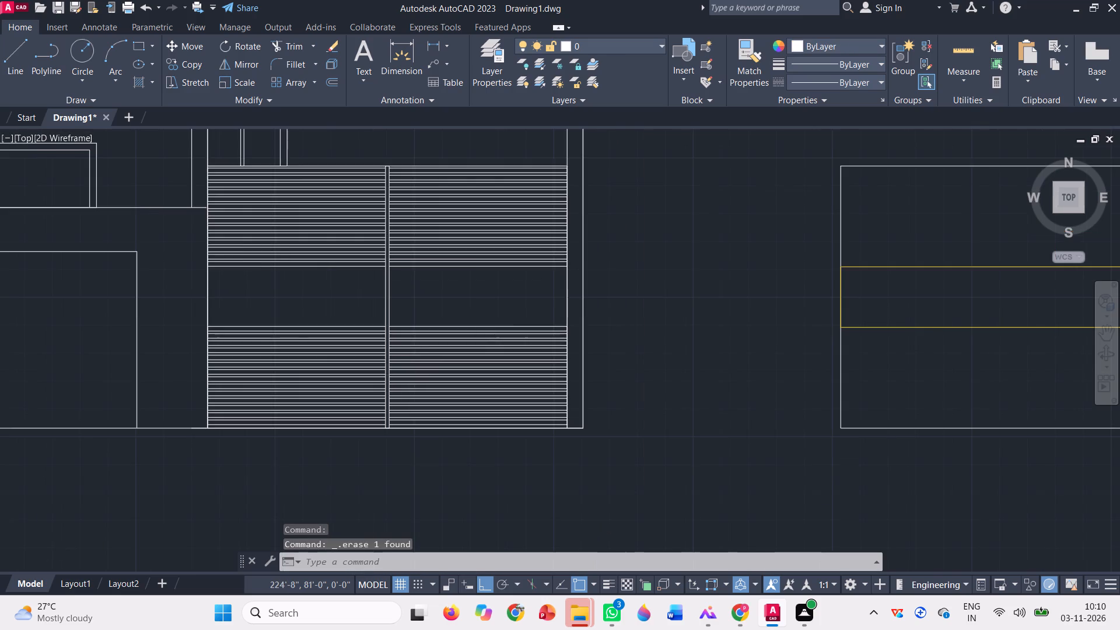
scroll(563, 289, down, 1)
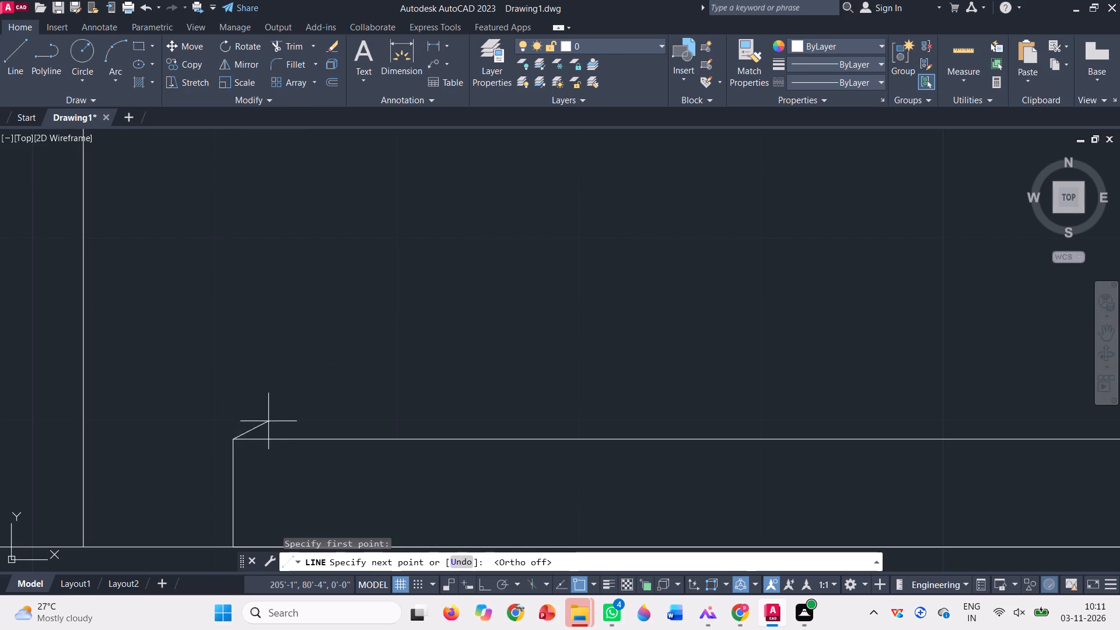
Draw a short slanted line up from the low base rectangle's upper-left corner, continuing horizontally past its right end.
click(274, 420)
scroll(244, 406, down, 3)
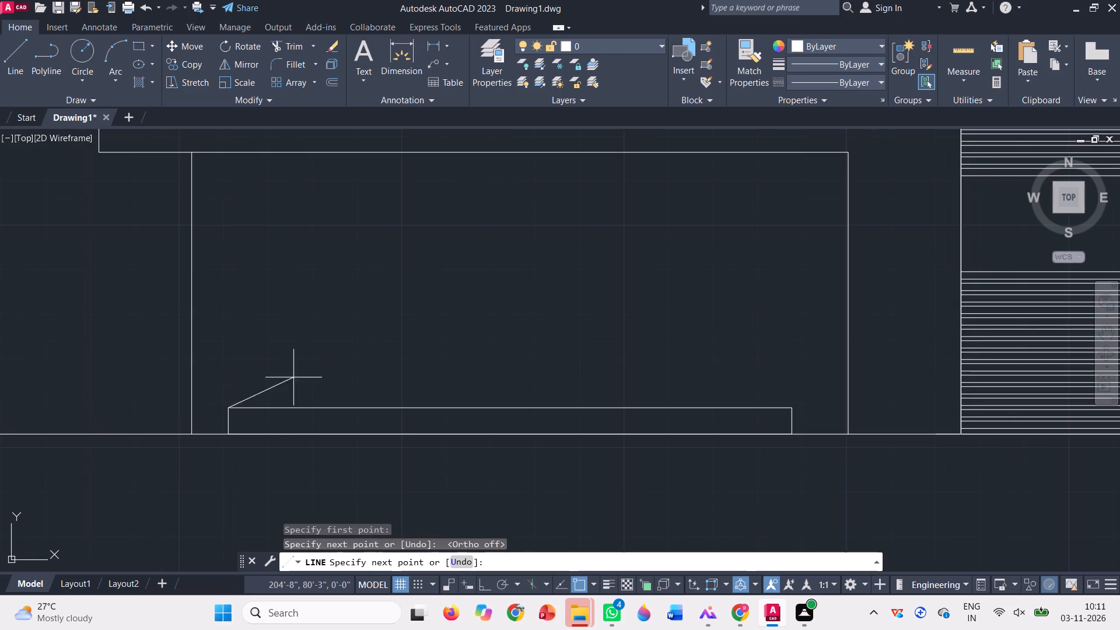
key(F8)
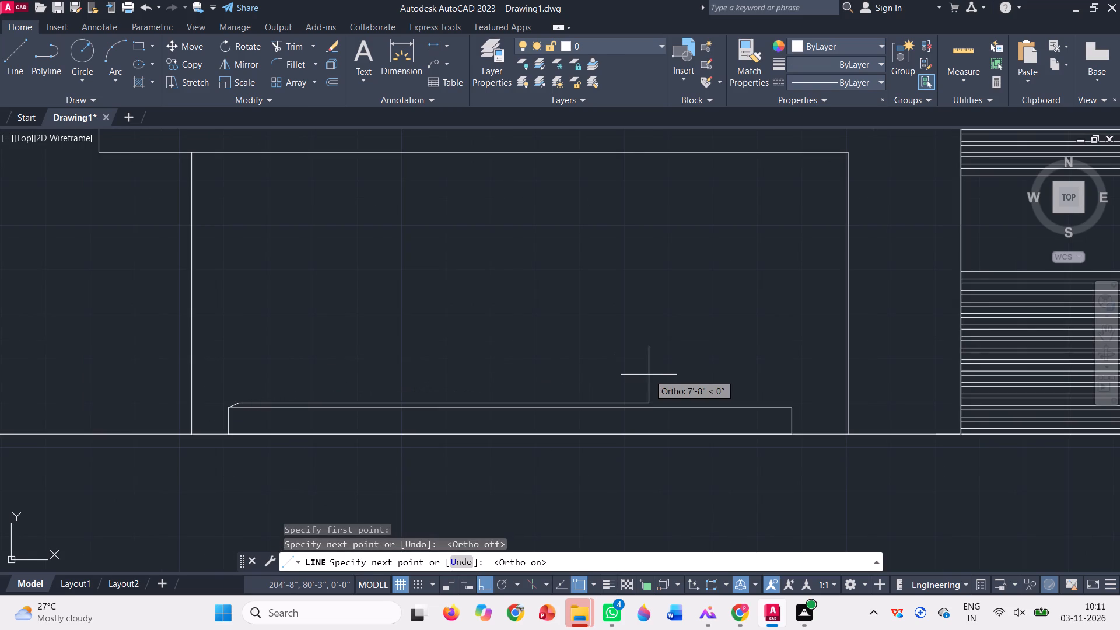
scroll(818, 405, up, 2)
click(818, 405)
key(space)
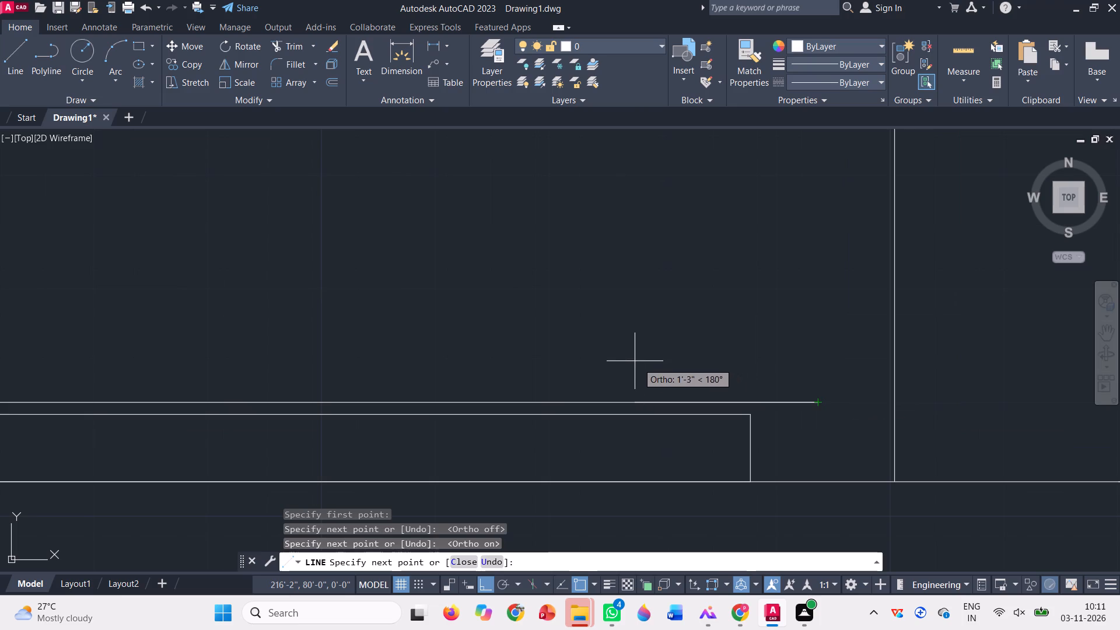
Draw a short slanted line from the base's upper-right corner to the horizontal line, continuing vertically down to the ground line.
click(18, 74)
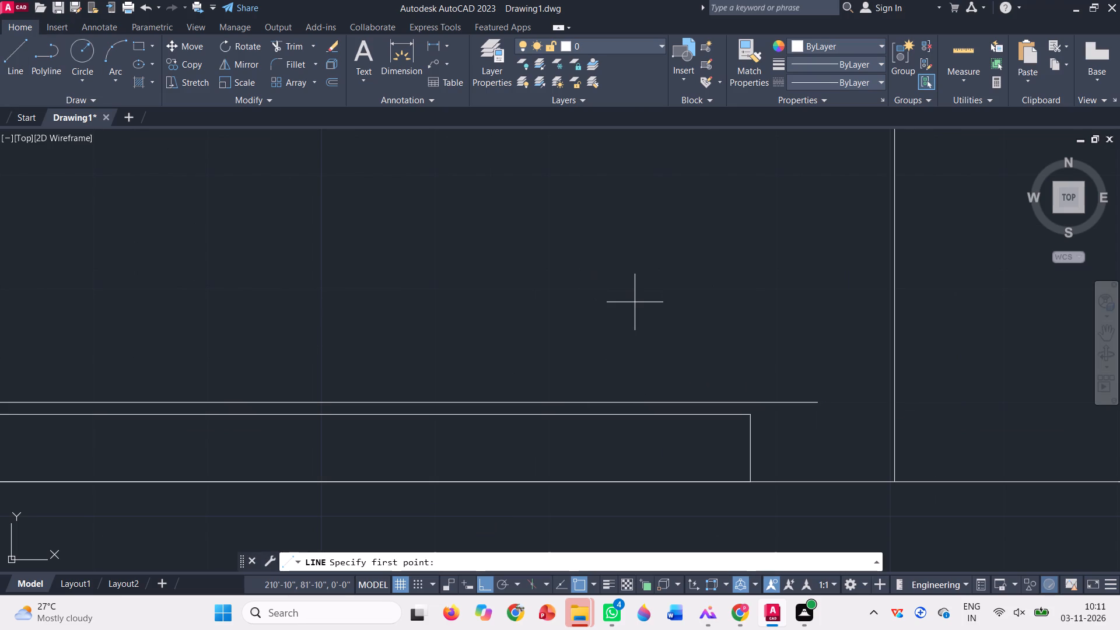
key(F8)
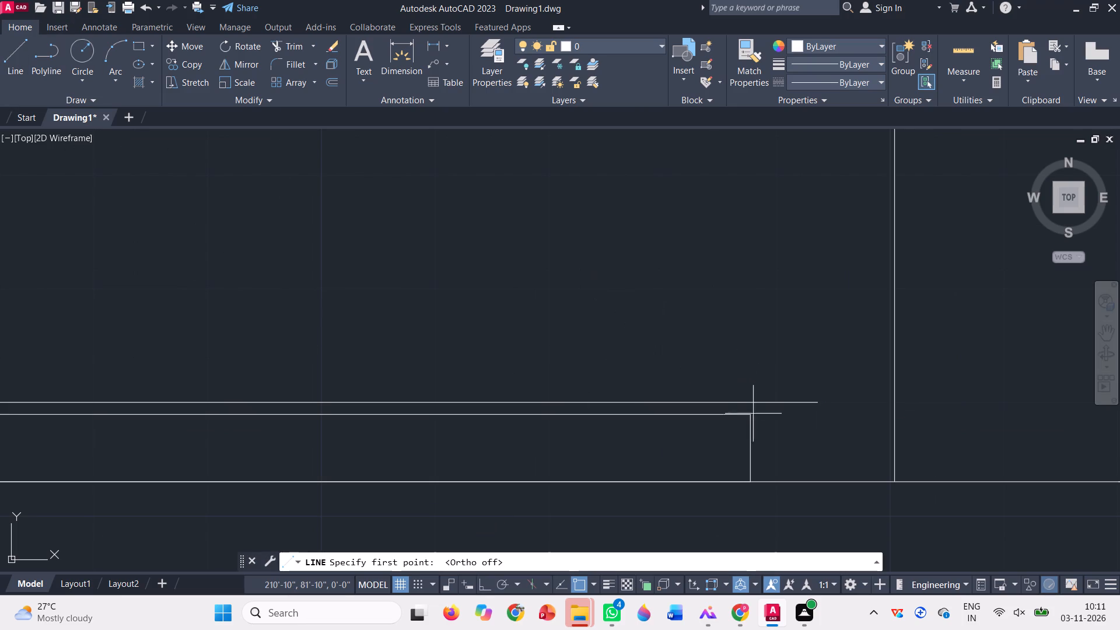
scroll(748, 418, up, 1)
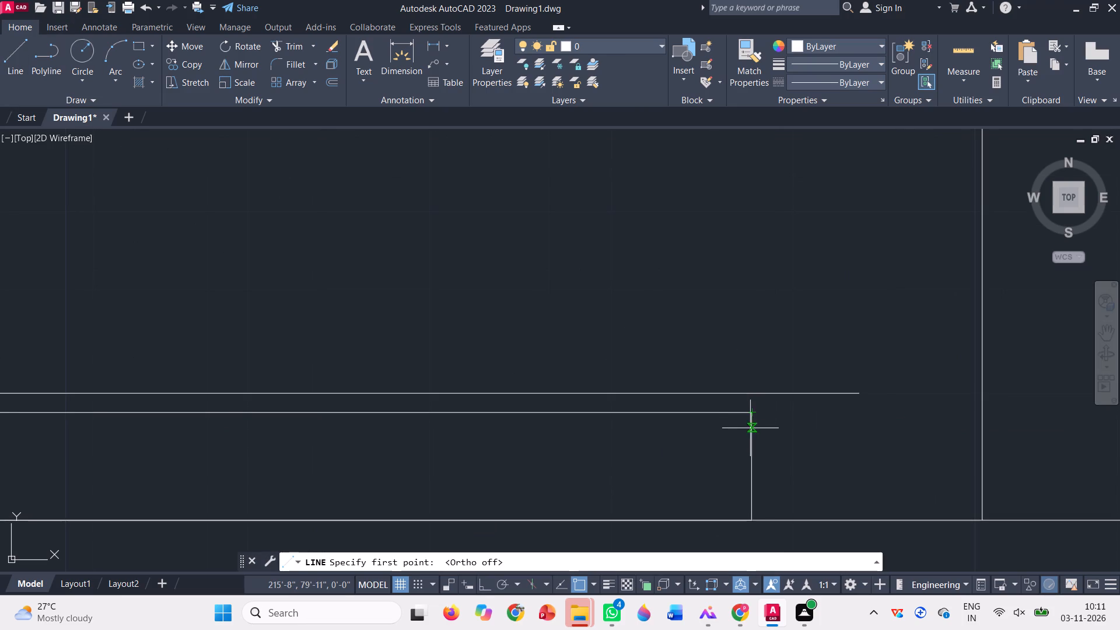
click(754, 411)
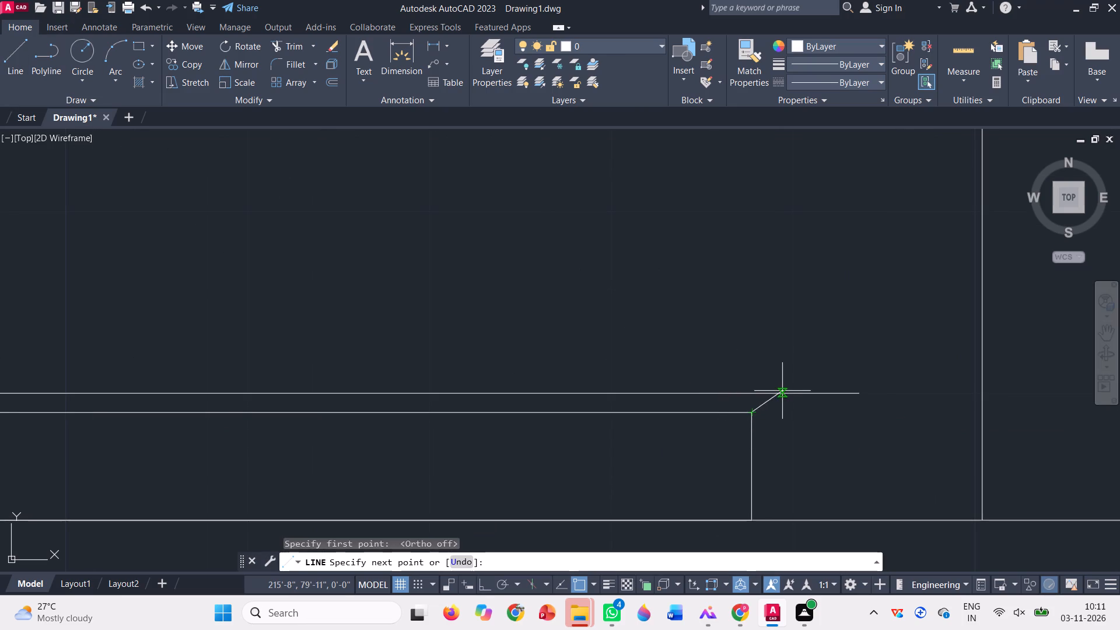
click(765, 398)
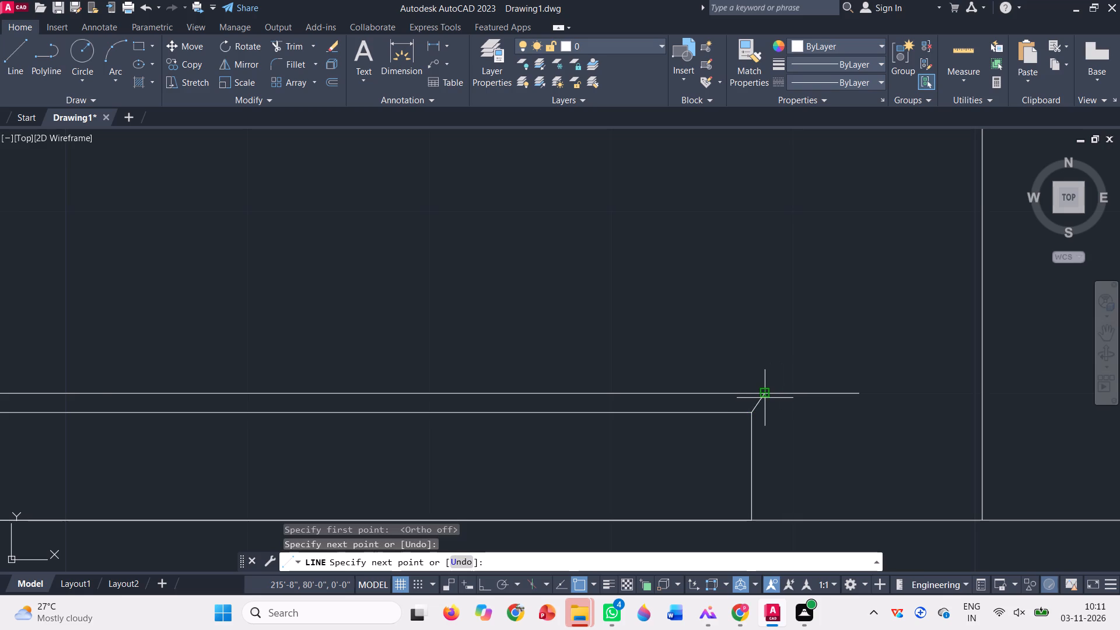
scroll(709, 374, down, 2)
scroll(736, 436, up, 2)
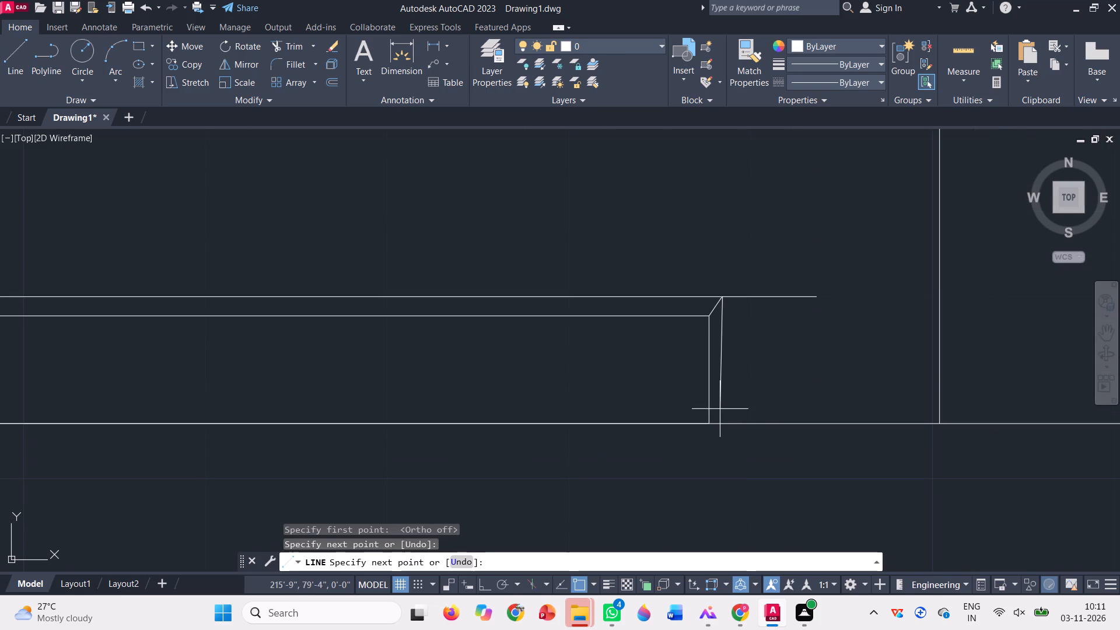
key(F8)
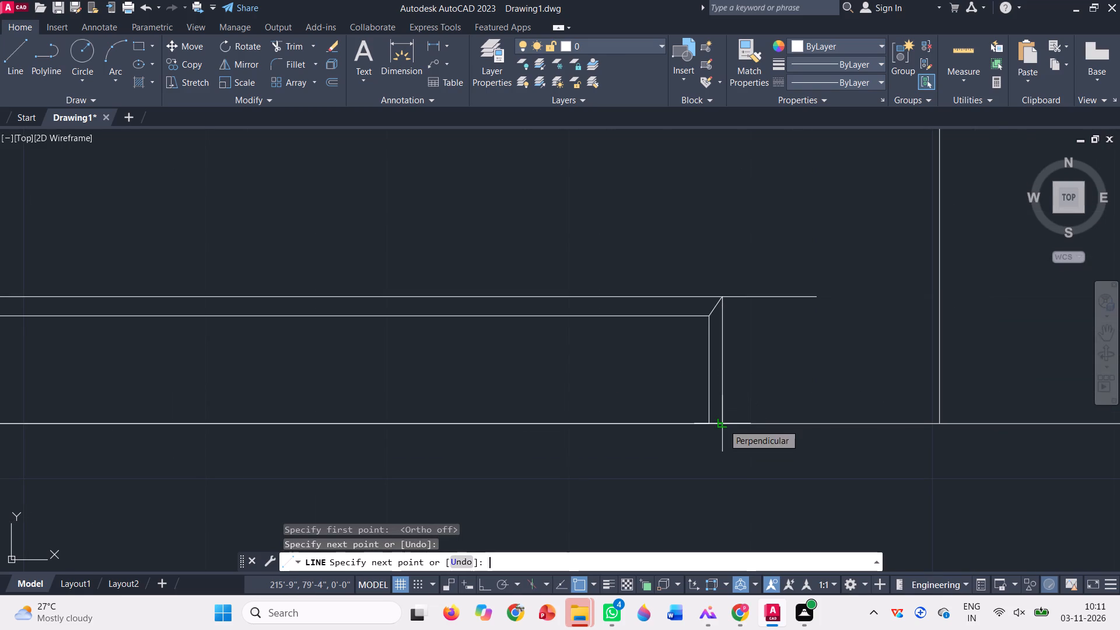
click(723, 424)
scroll(754, 396, down, 1)
key(space)
scroll(754, 394, down, 1)
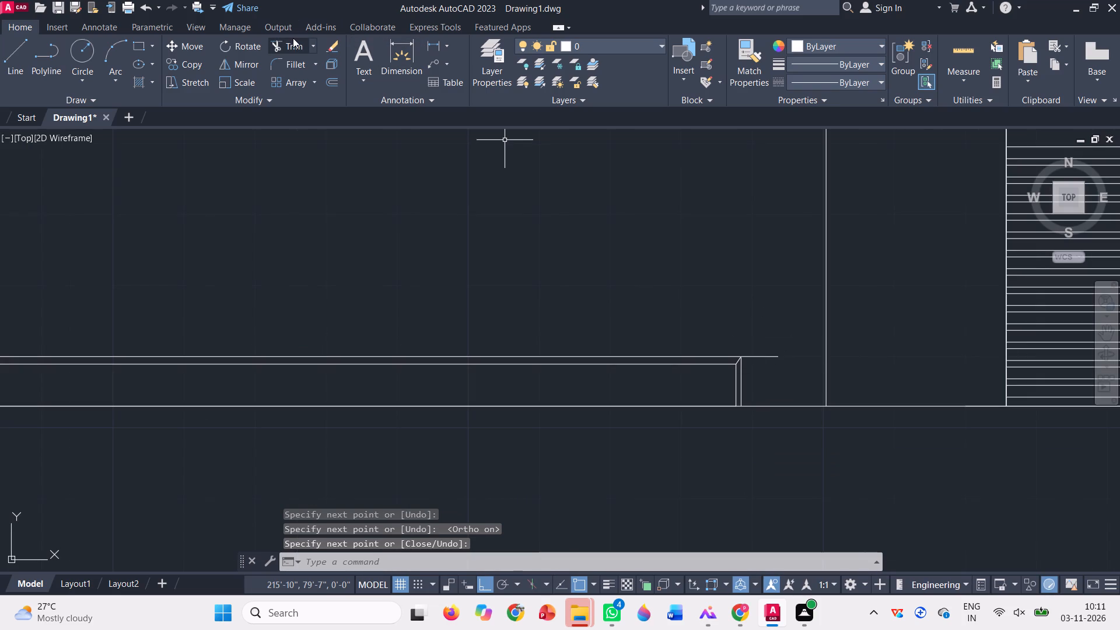
Trim the horizontal line's overhang beyond the base's new right side edge.
click(293, 44)
click(752, 370)
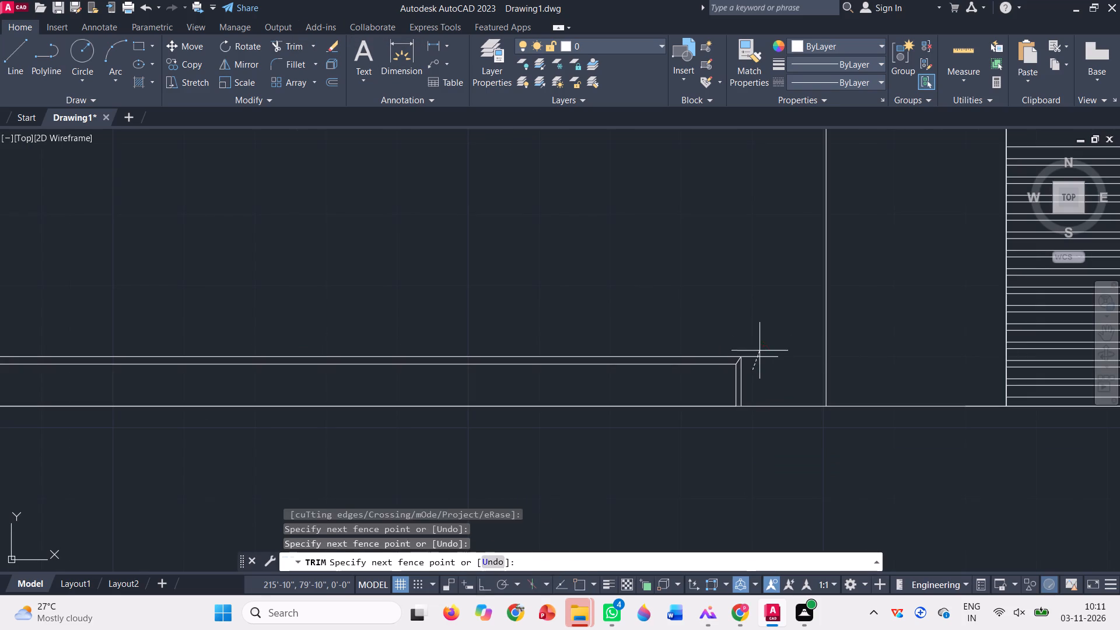
click(759, 350)
scroll(759, 350, down, 3)
key(Escape)
scroll(712, 318, up, 2)
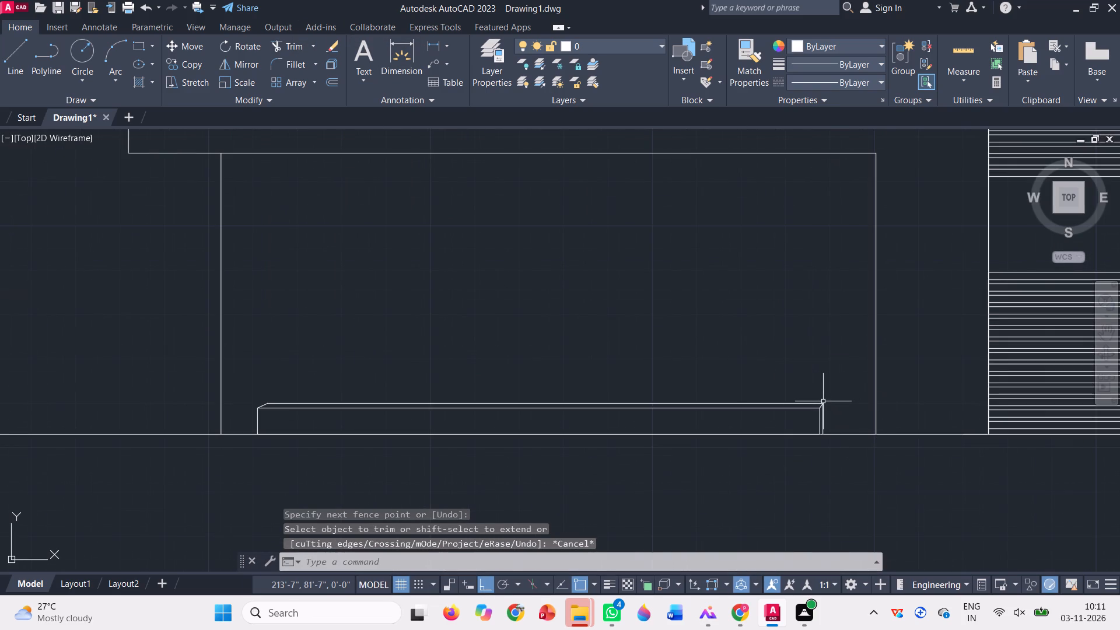
Draw a tall door-like rectangle rising from the midpoint of the raised base's front top edge, stopping short of the slab.
scroll(577, 478, down, 1)
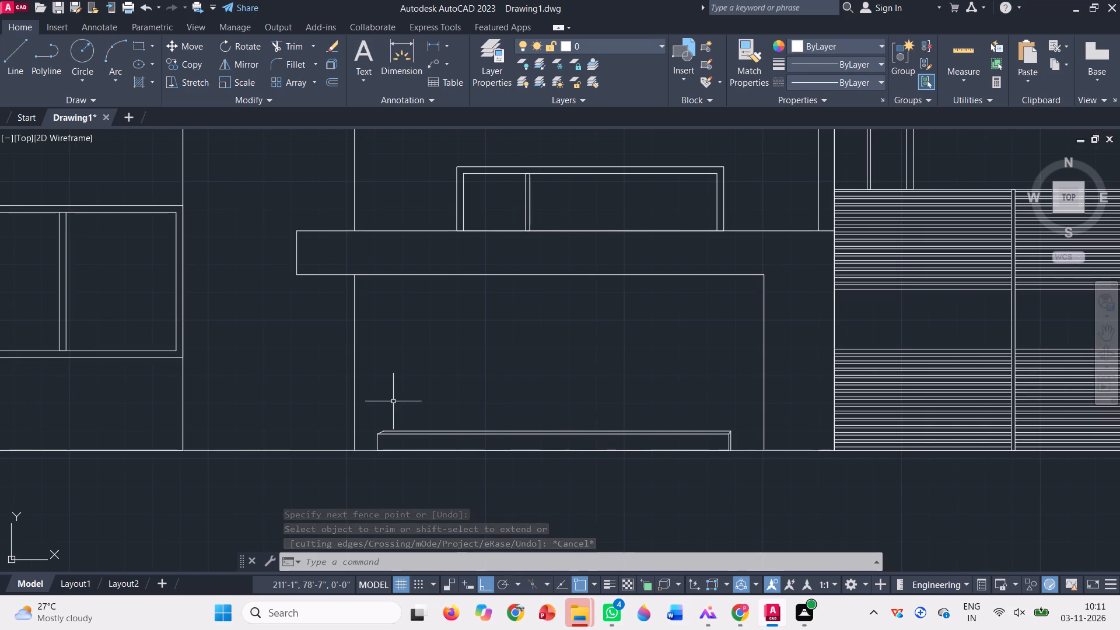
click(143, 46)
scroll(575, 428, up, 1)
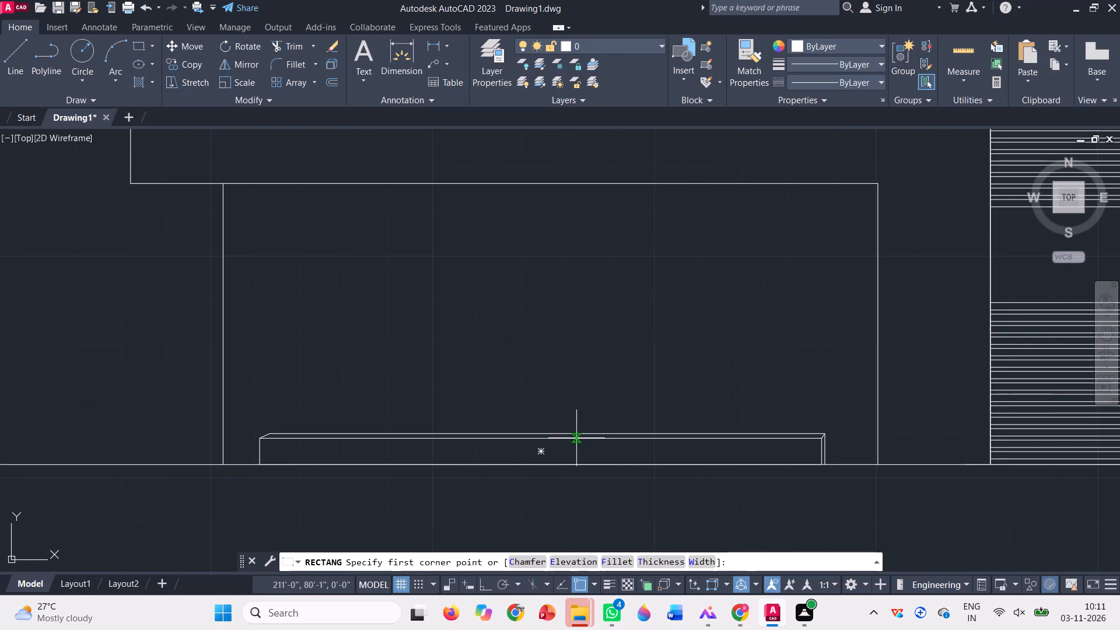
scroll(576, 438, up, 1)
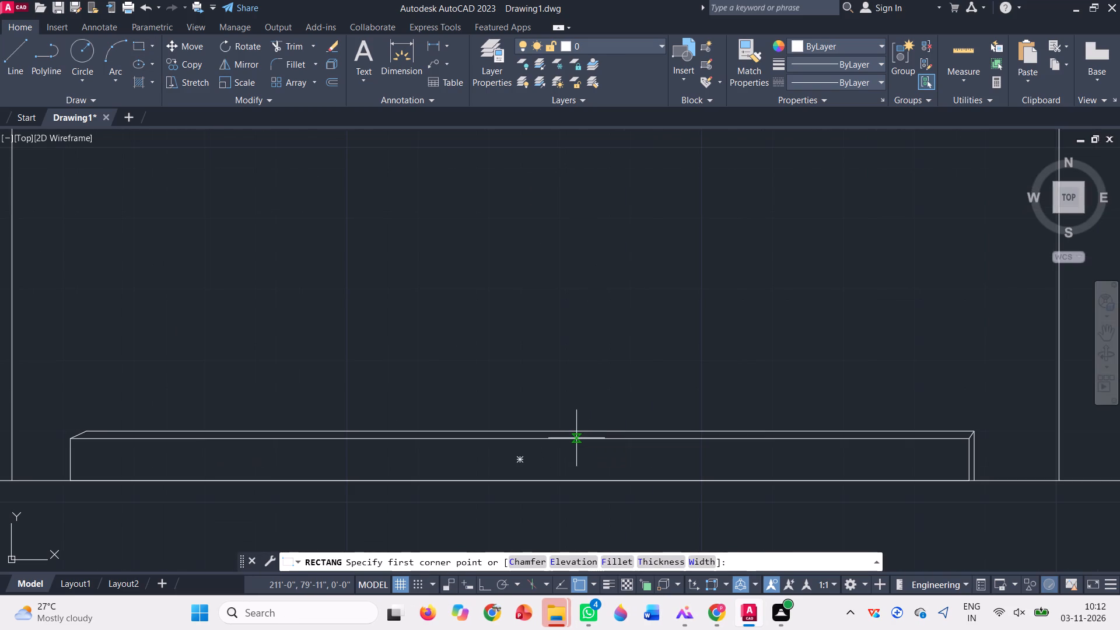
click(574, 437)
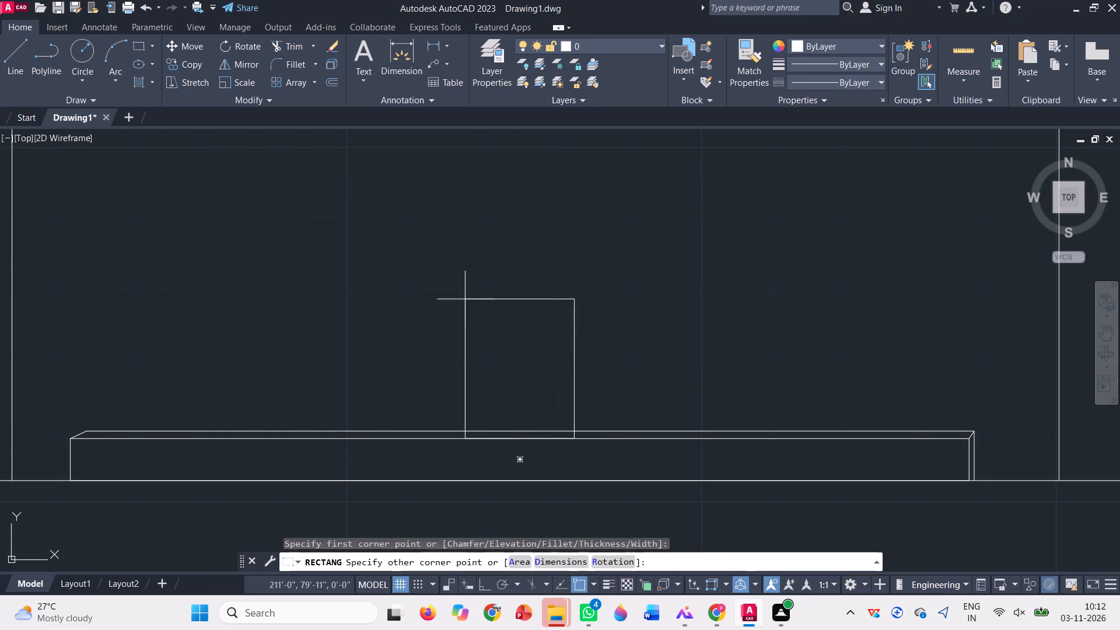
scroll(440, 359, down, 1)
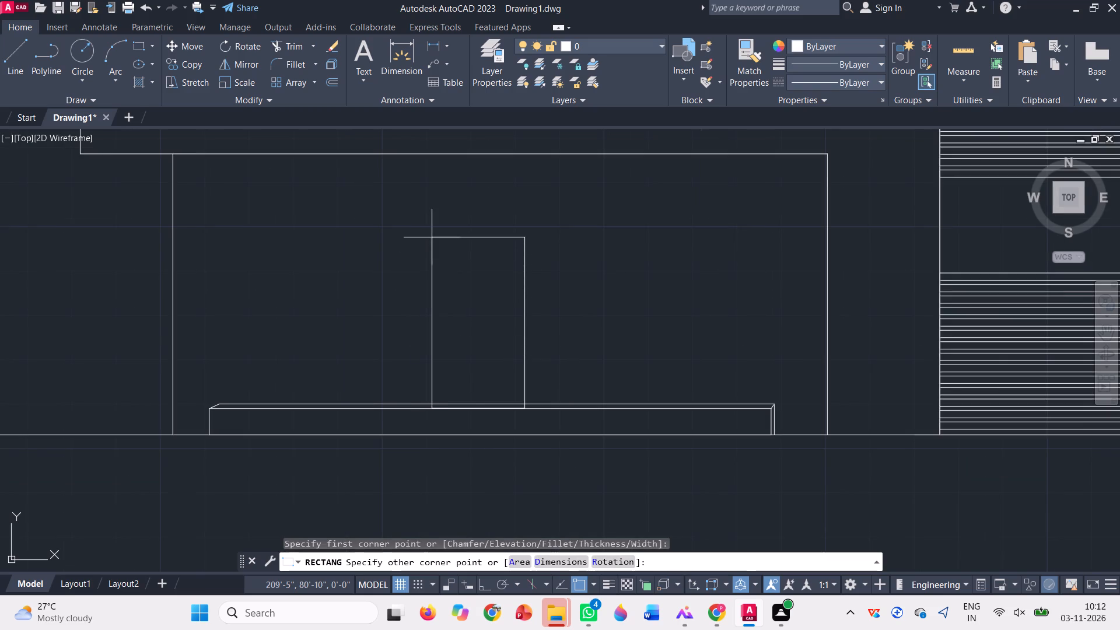
click(421, 187)
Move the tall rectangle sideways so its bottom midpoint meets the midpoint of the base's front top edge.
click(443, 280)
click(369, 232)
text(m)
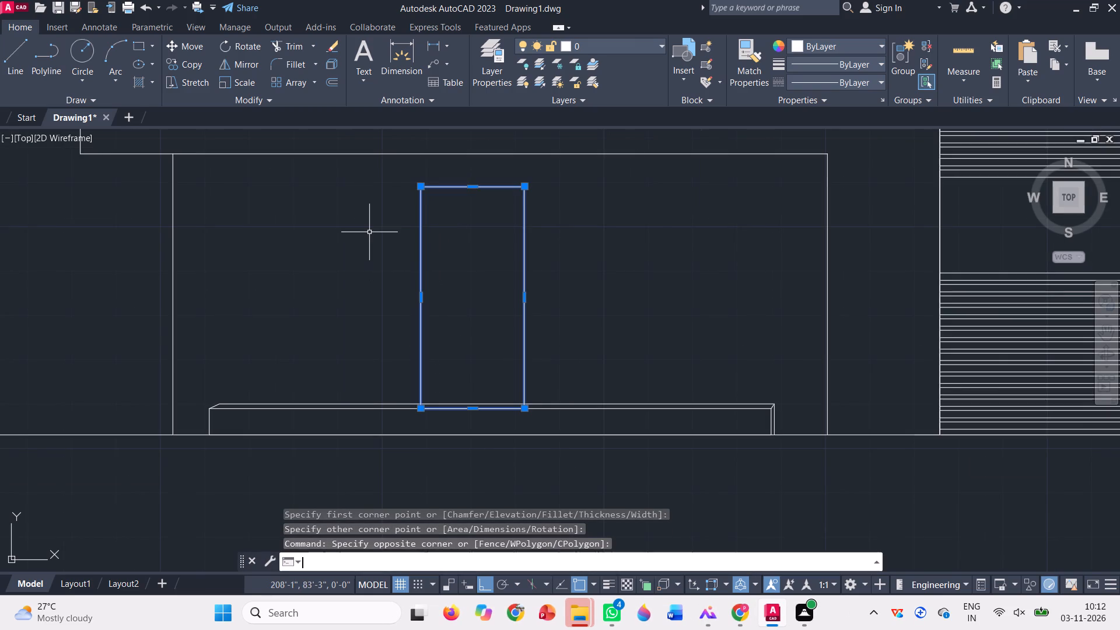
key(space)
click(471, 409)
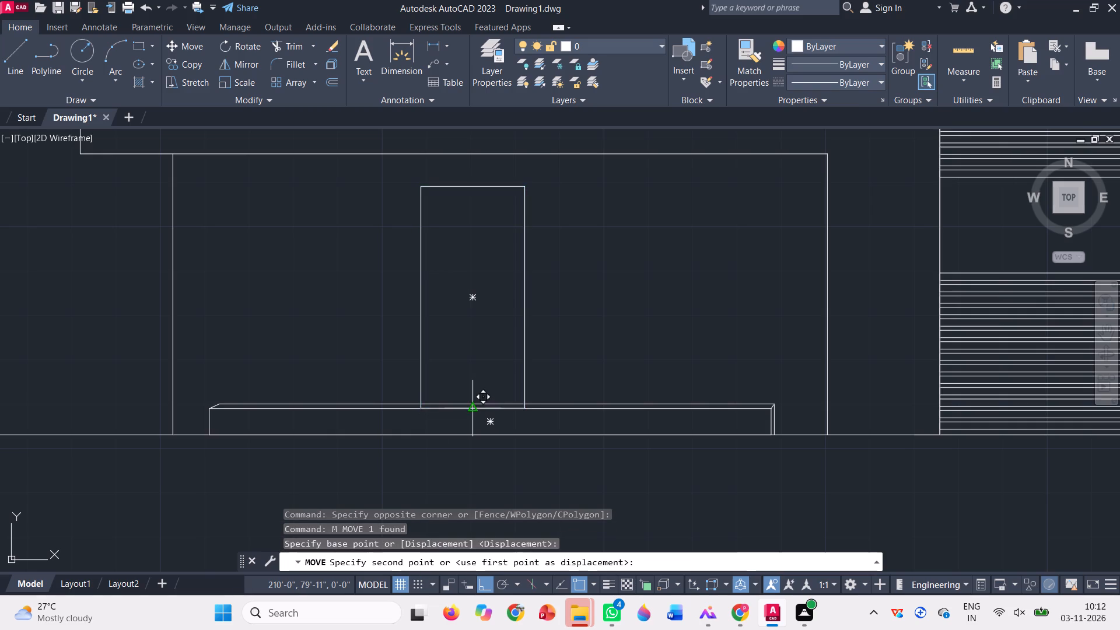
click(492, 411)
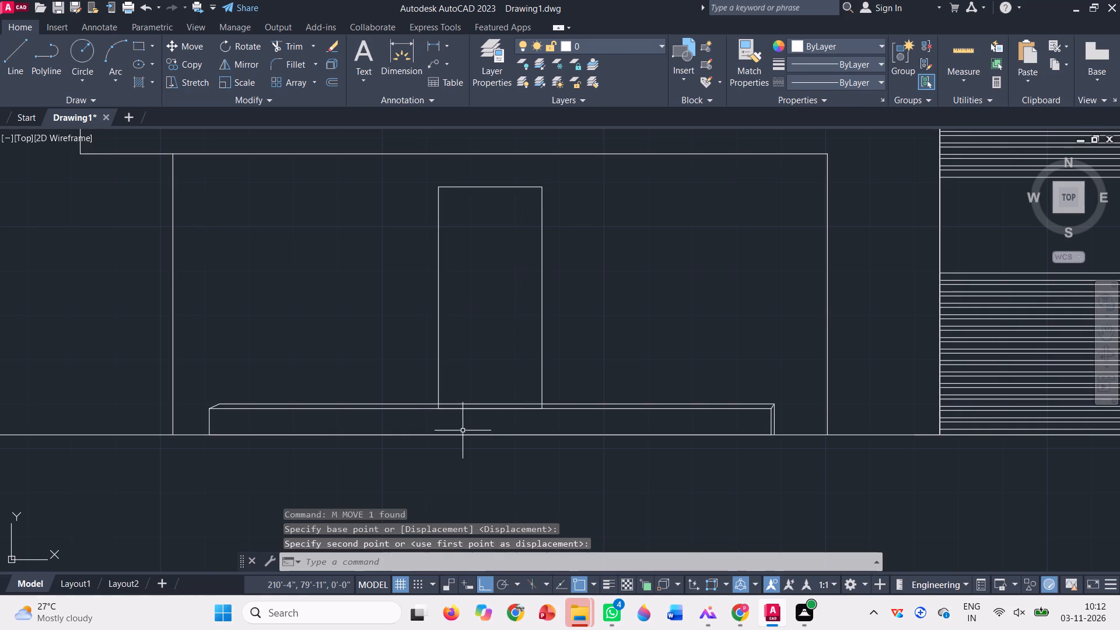
Draw a thin horizontal rectangle against the slab's underside, above the tall rectangle and wider than it on both sides.
scroll(461, 432, down, 1)
click(138, 47)
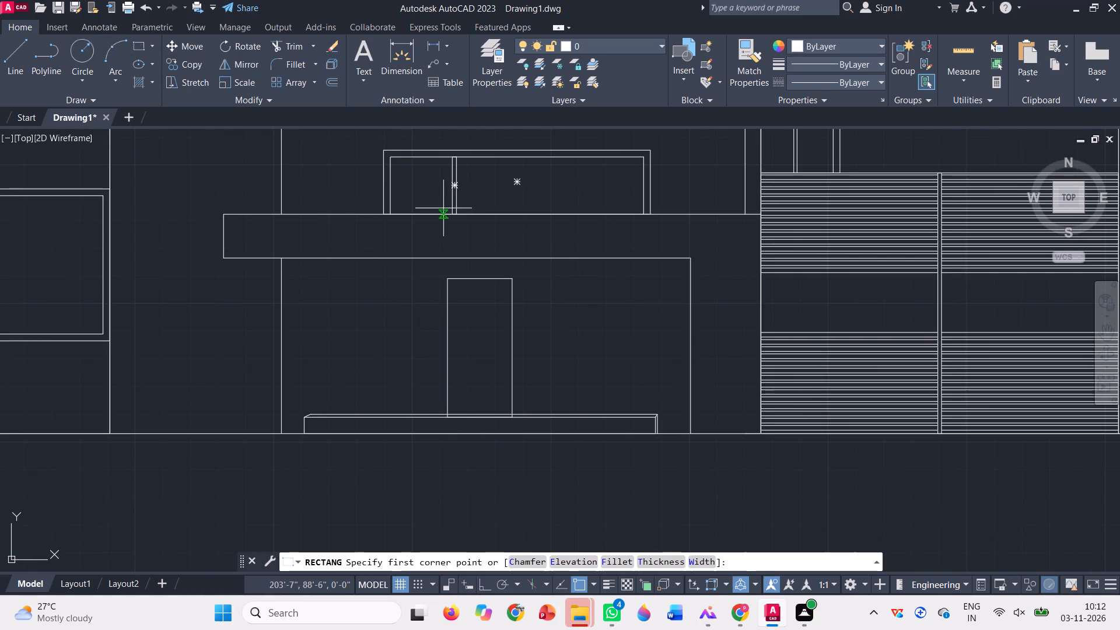
scroll(476, 229, up, 2)
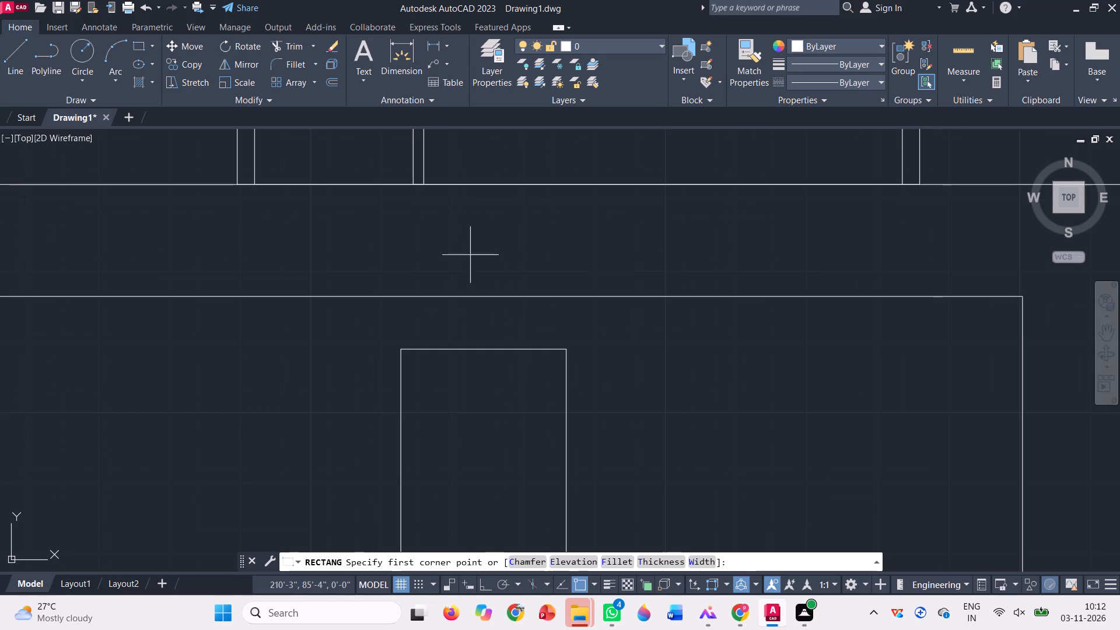
click(352, 296)
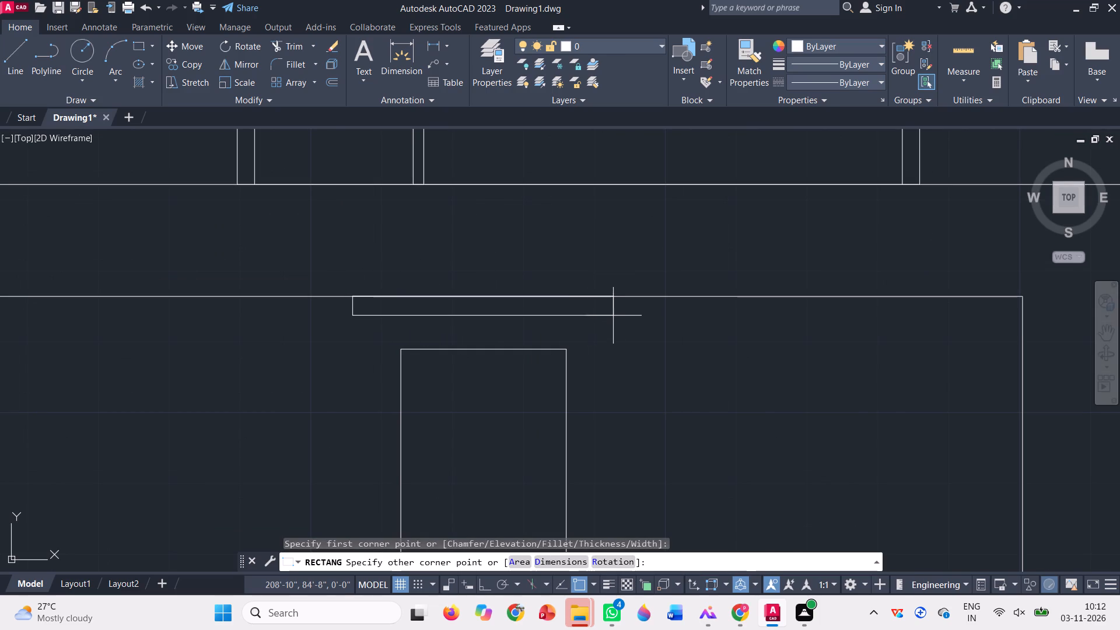
click(604, 310)
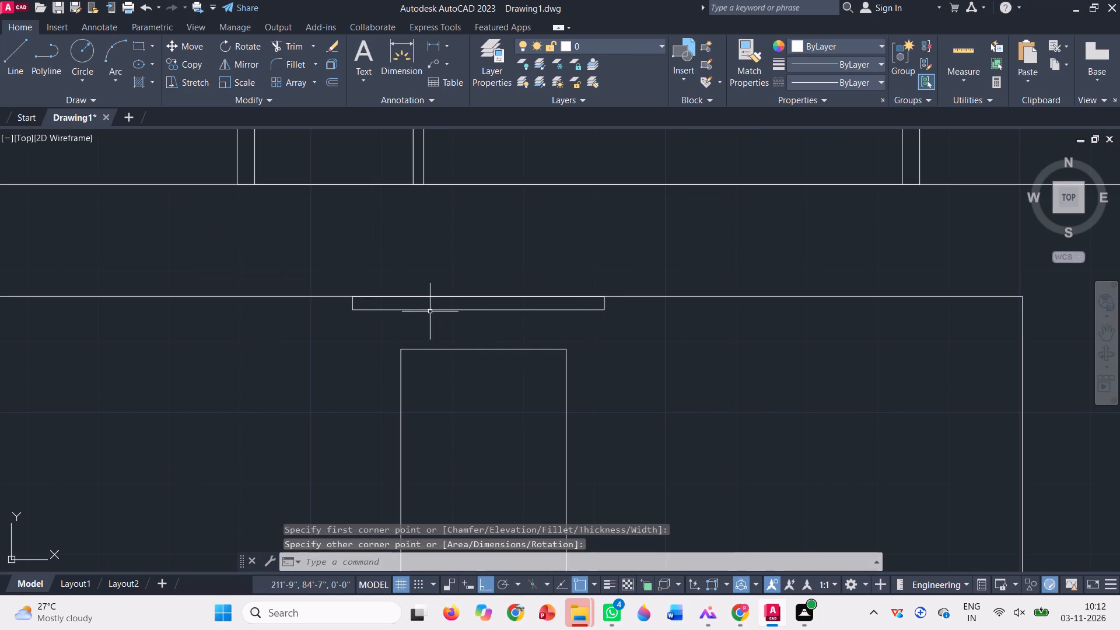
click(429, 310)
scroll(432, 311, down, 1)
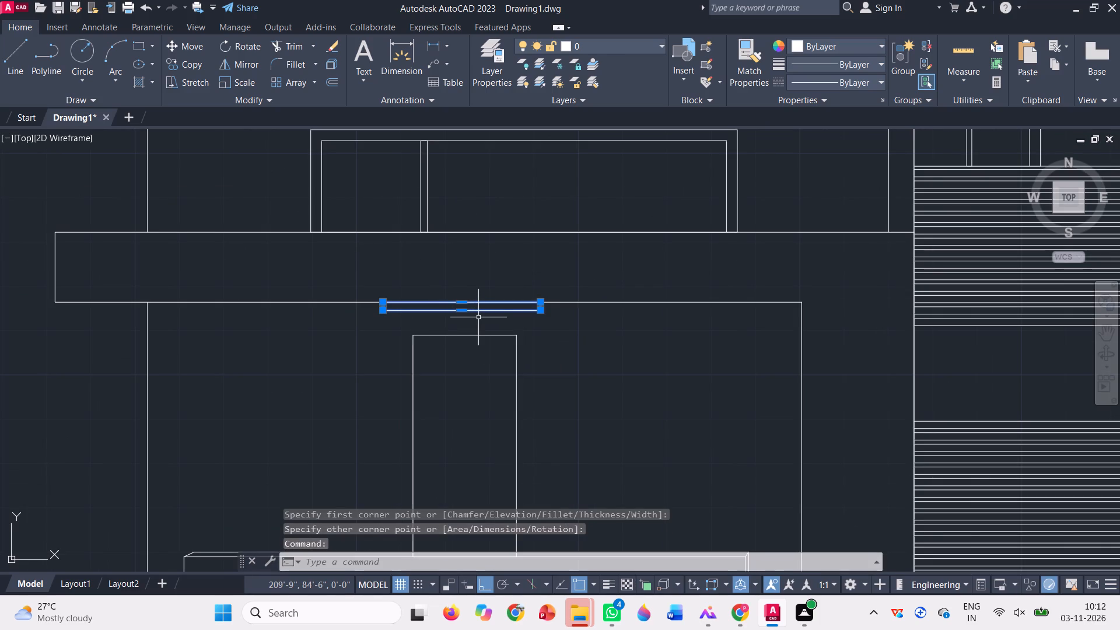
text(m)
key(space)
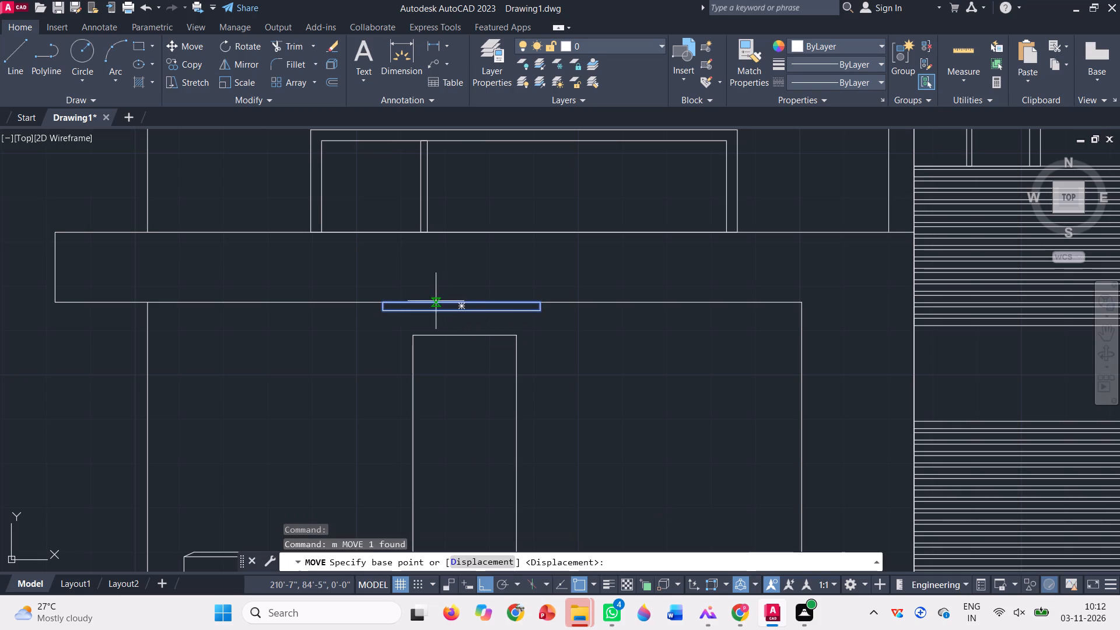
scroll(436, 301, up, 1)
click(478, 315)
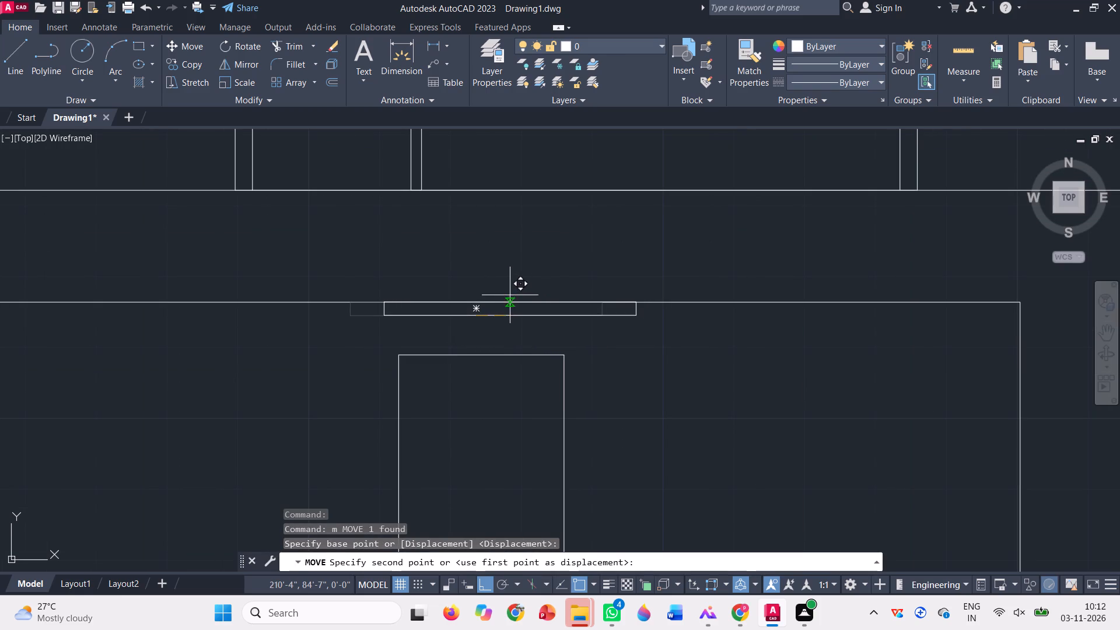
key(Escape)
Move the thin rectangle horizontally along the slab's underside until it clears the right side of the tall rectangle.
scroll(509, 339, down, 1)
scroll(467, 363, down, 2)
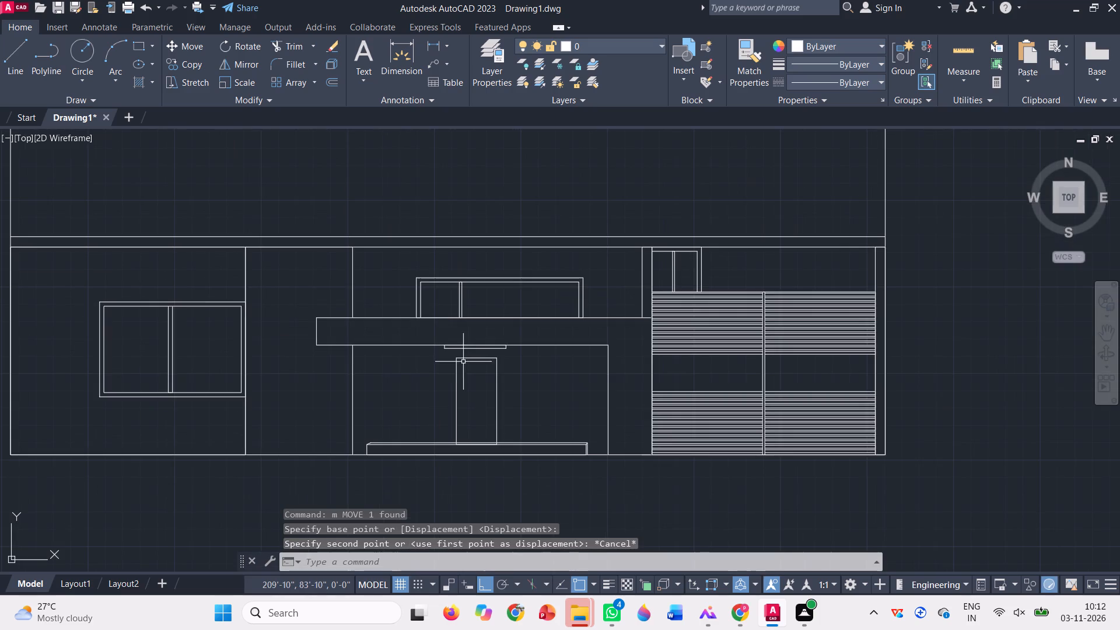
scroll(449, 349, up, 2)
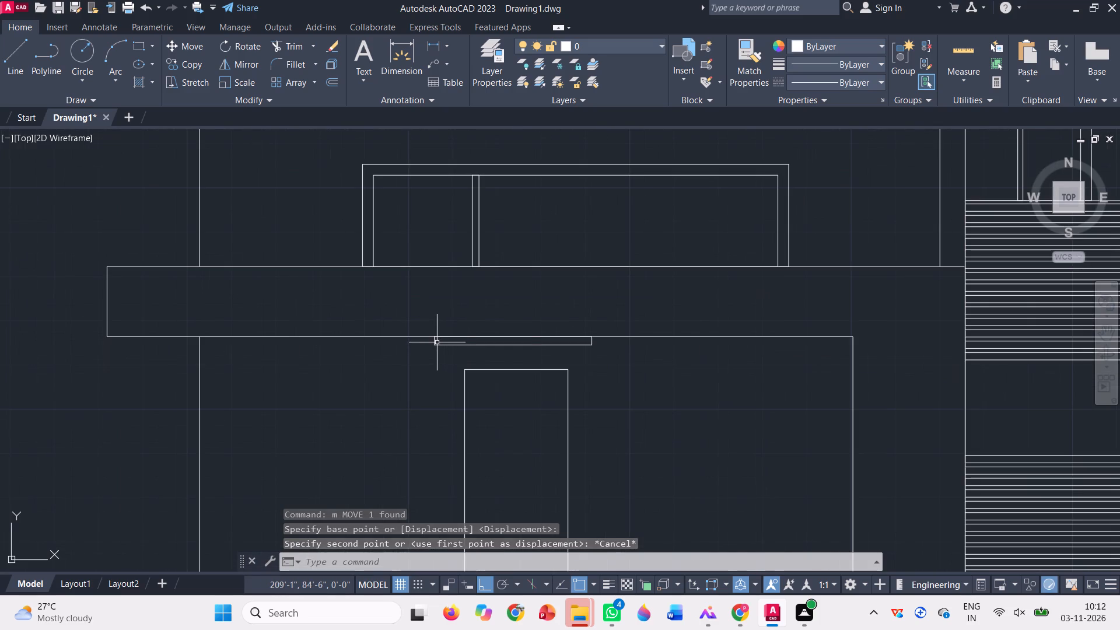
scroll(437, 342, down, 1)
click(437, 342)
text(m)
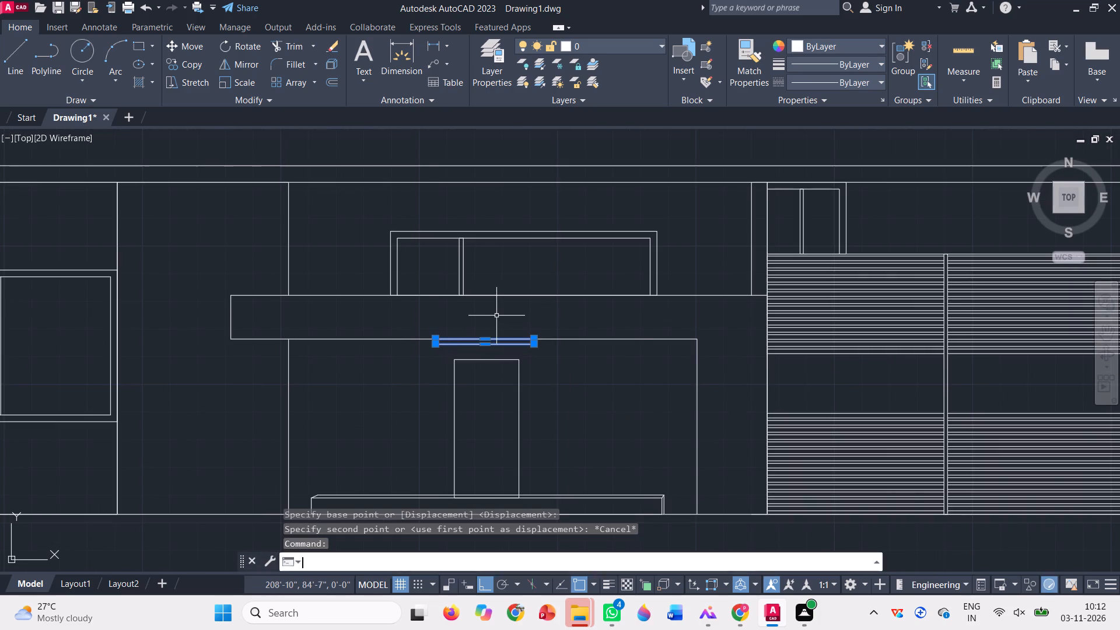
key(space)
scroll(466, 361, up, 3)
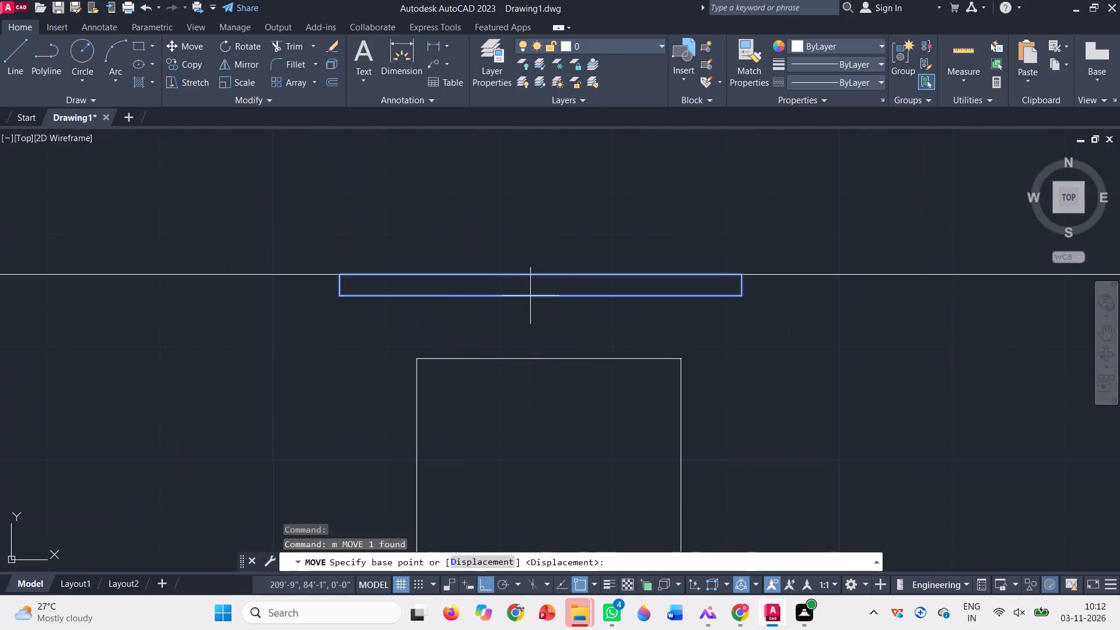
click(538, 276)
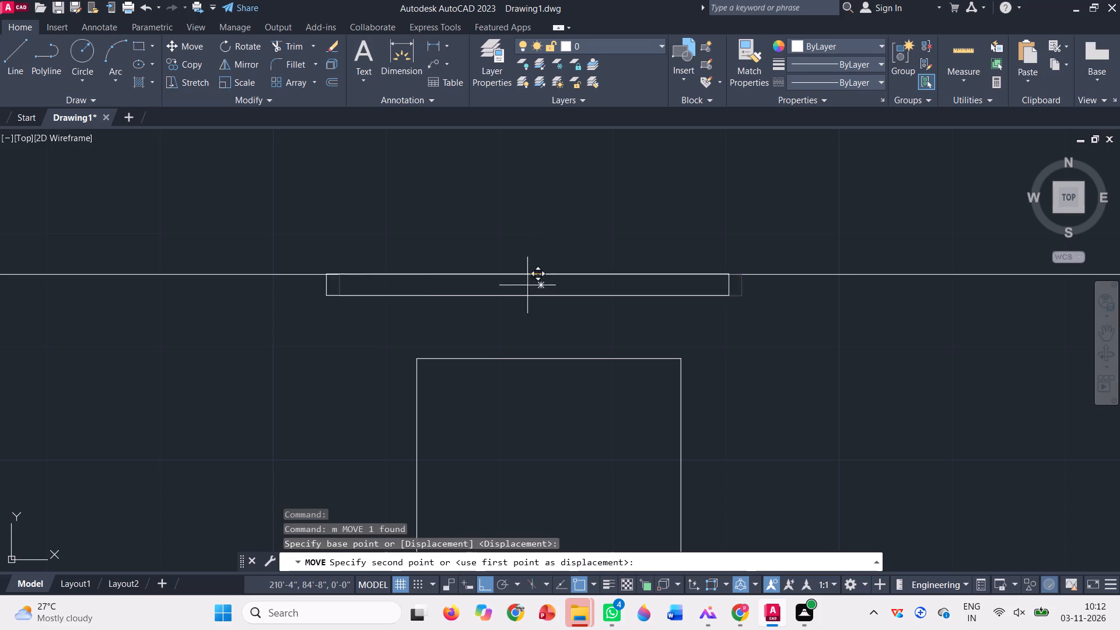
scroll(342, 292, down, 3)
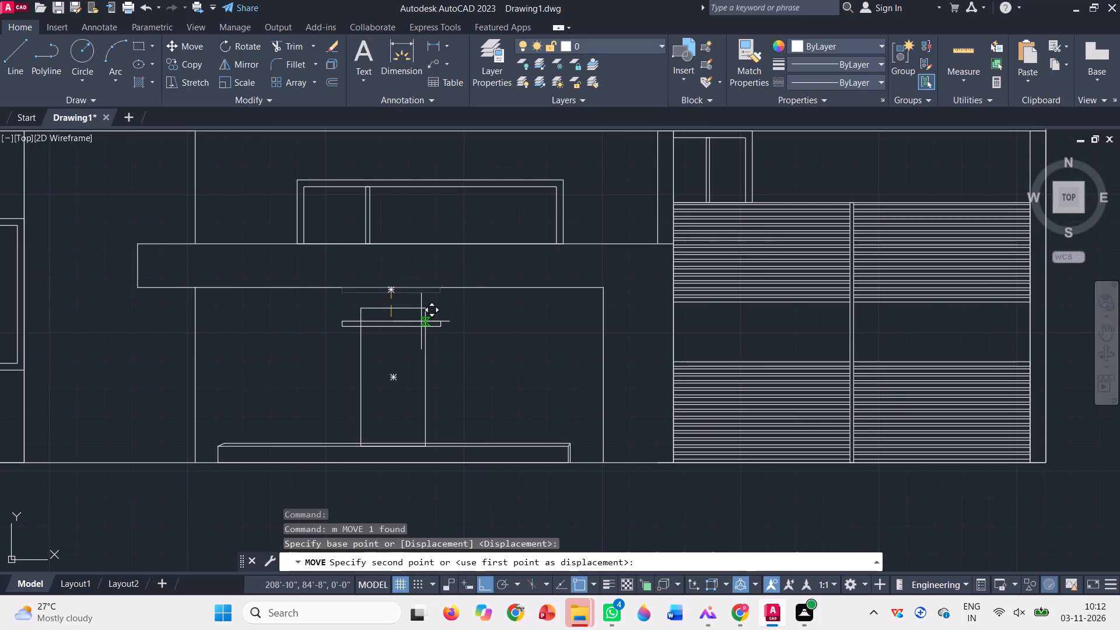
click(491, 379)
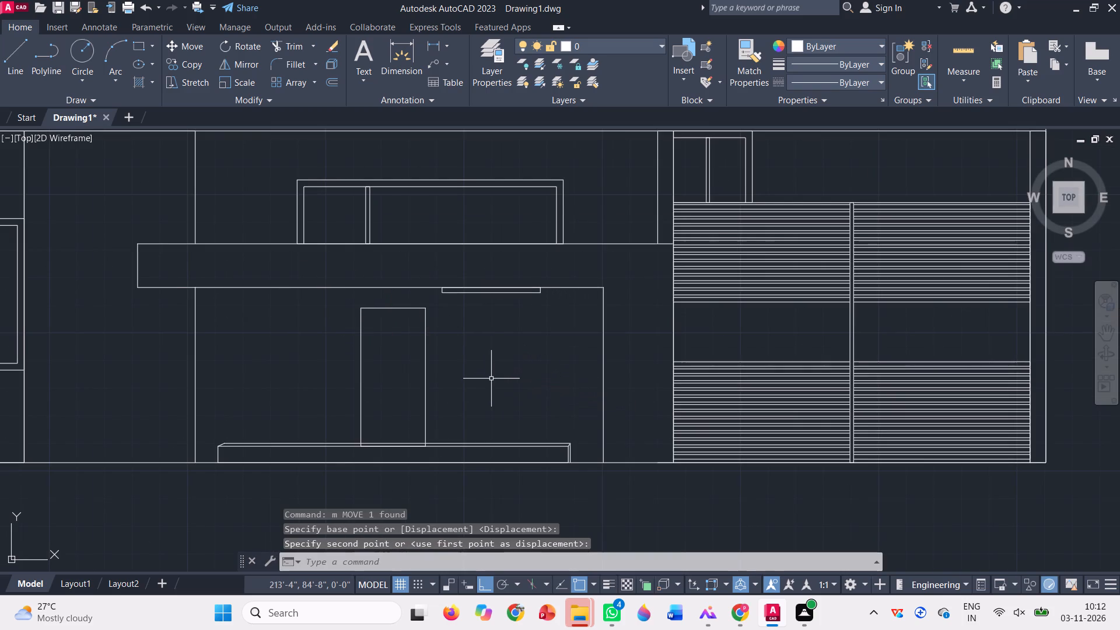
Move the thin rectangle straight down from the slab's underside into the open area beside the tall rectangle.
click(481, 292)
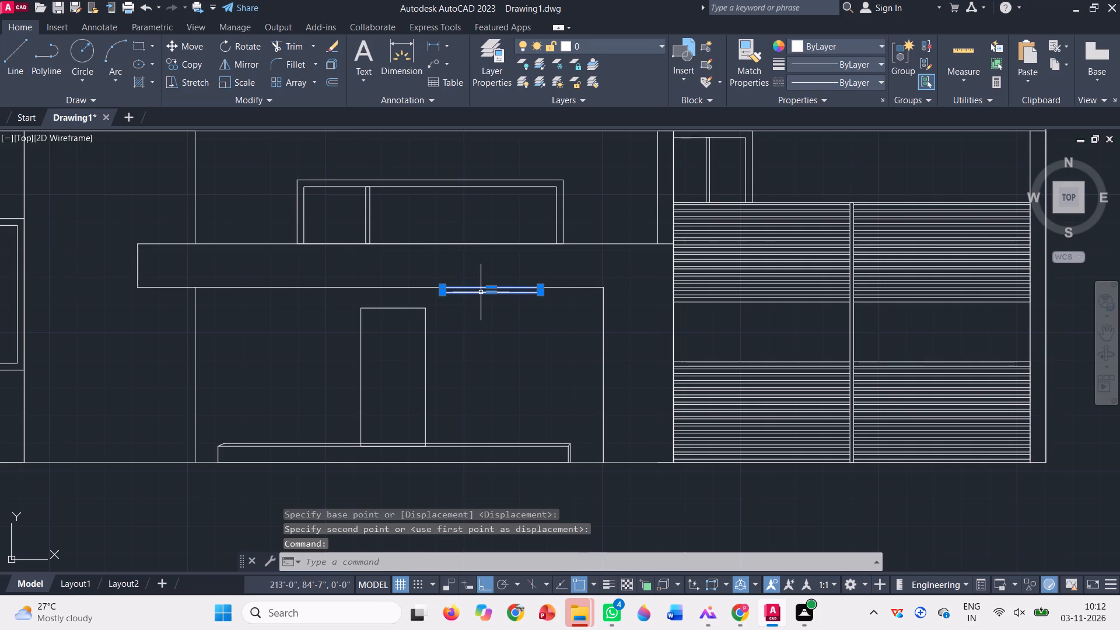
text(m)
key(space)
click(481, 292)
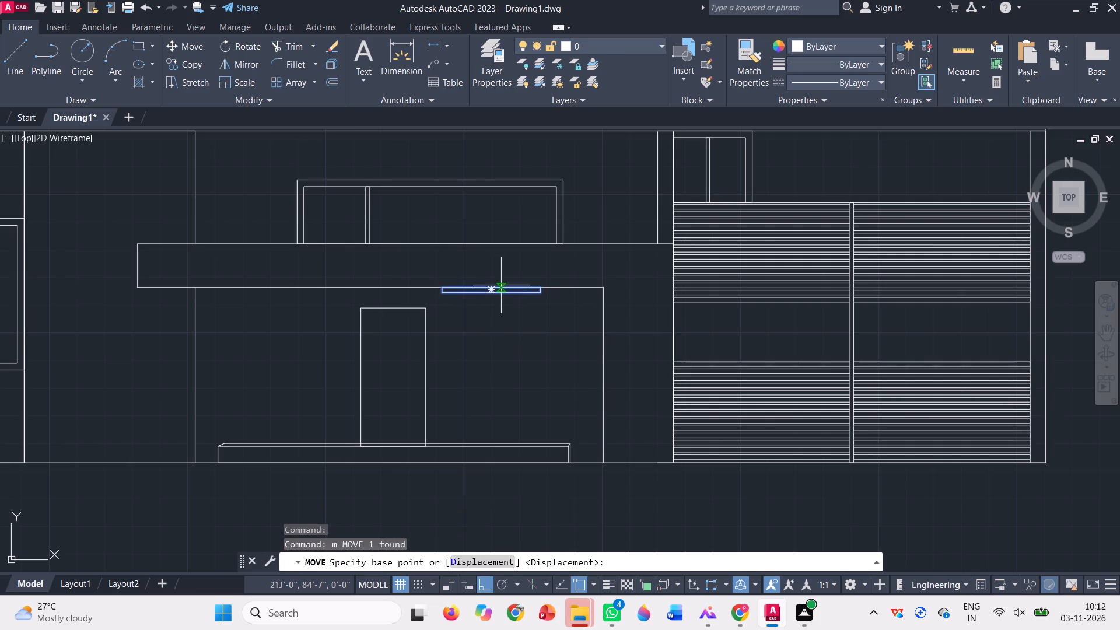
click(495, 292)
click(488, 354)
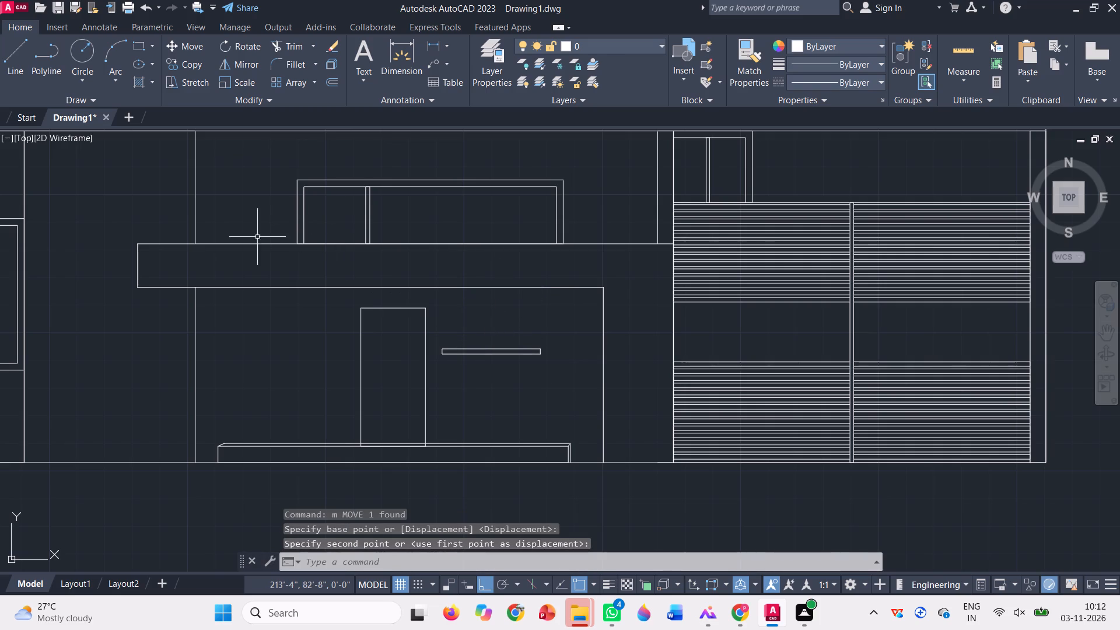
Draw a line along the slab's underside between the two upper corners of the bay containing the raised base.
click(17, 60)
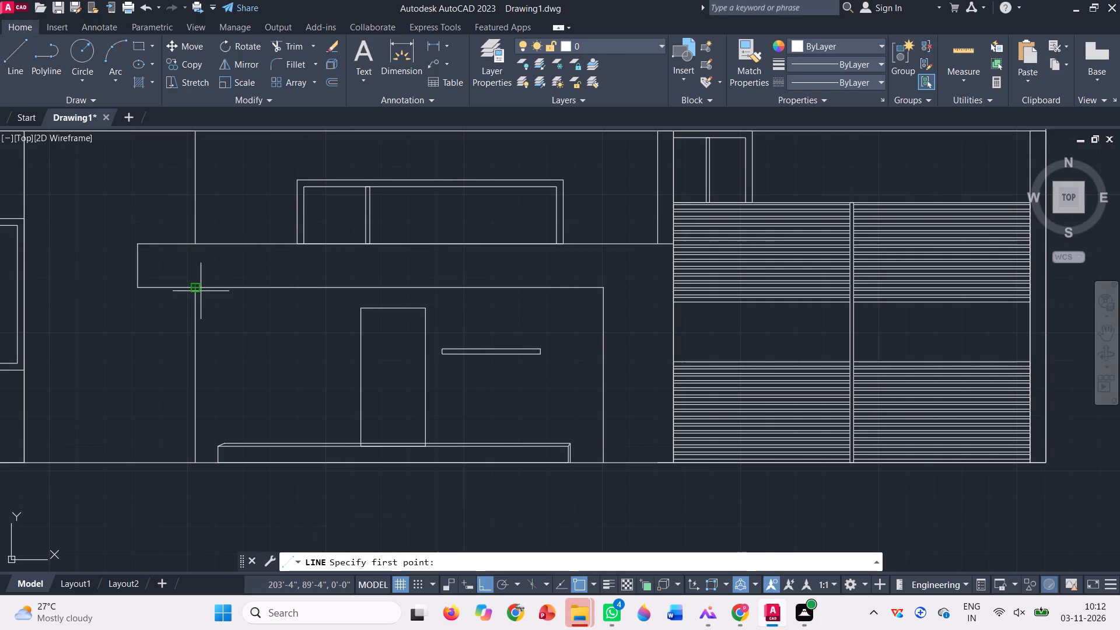
click(194, 288)
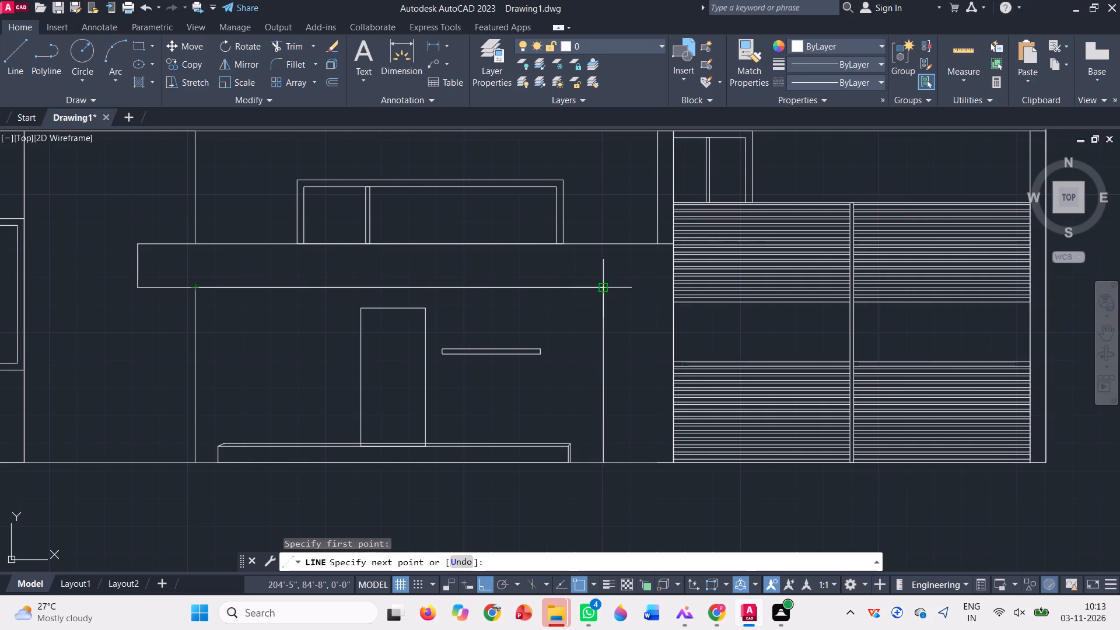
click(601, 287)
key(space)
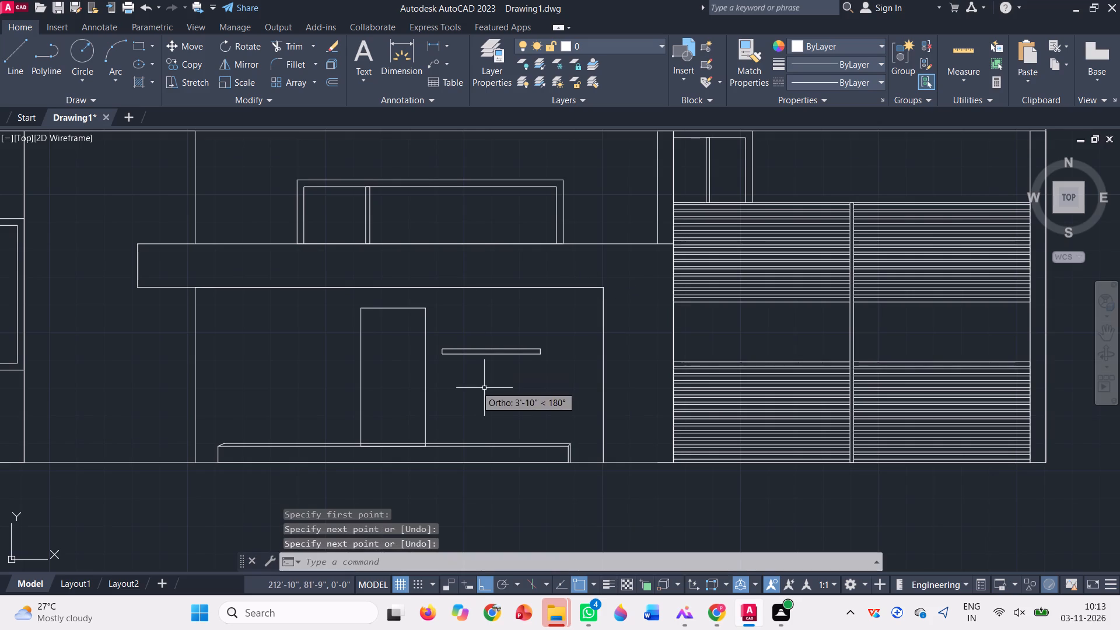
Move the thin rectangle by its top midpoint to the midpoint of the line along the slab's underside.
click(500, 369)
click(486, 344)
text(m)
key(space)
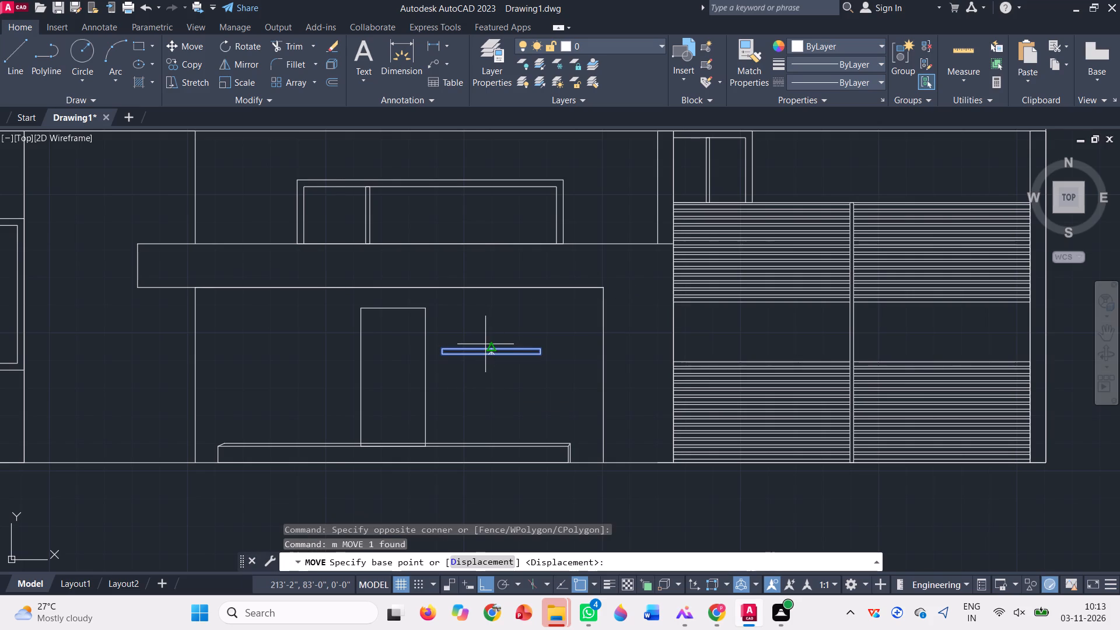
click(491, 345)
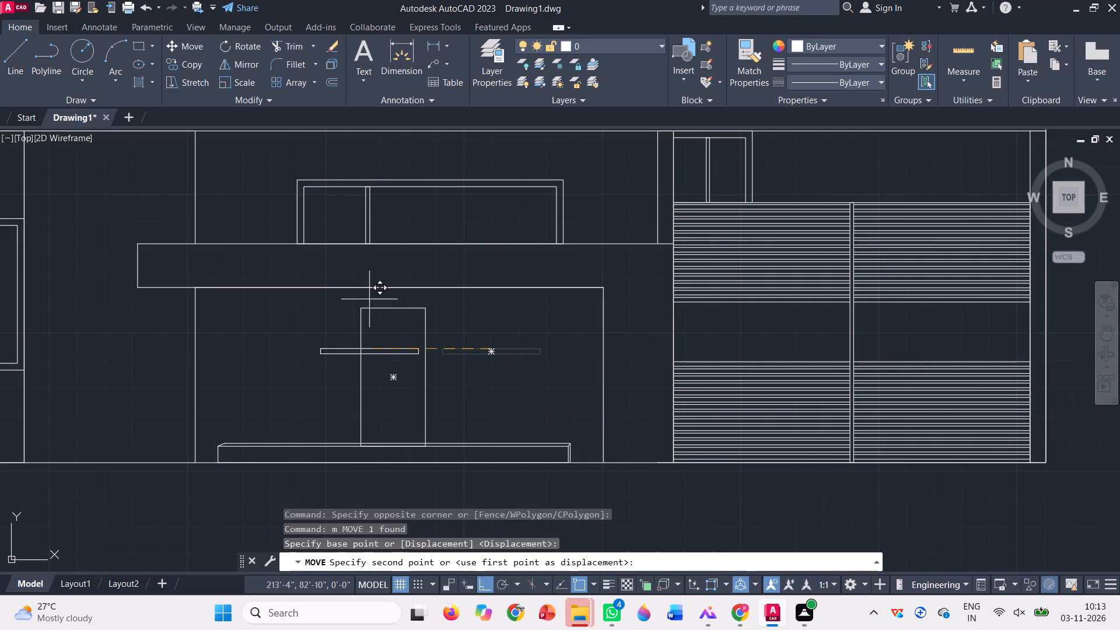
click(401, 285)
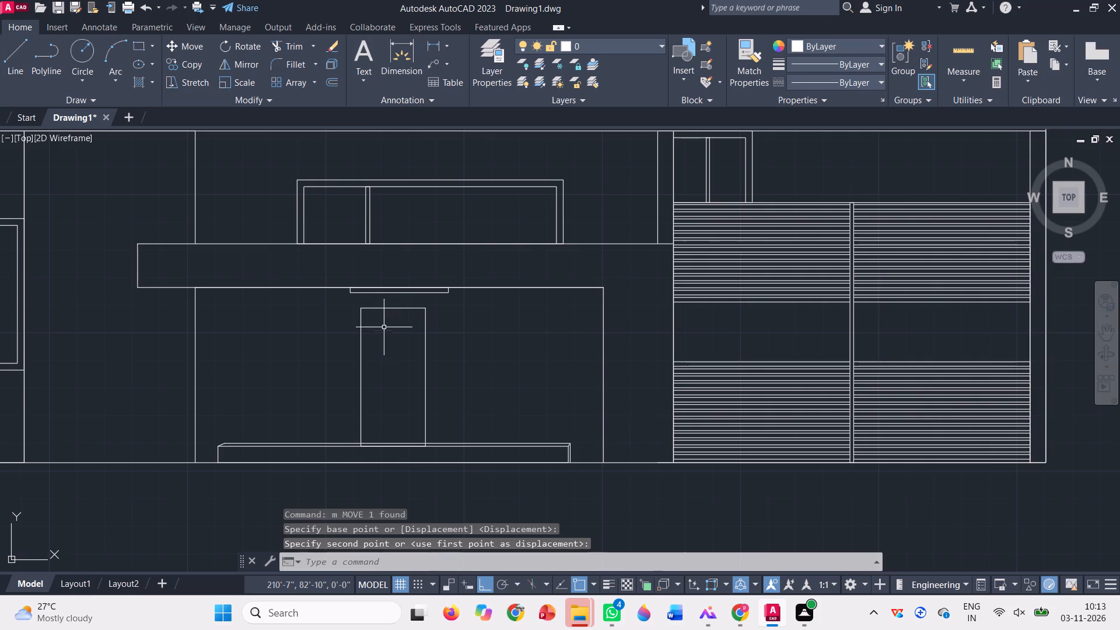
Move the tall rectangle up so its top midpoint meets the bottom midpoint of the thin rectangle.
click(384, 327)
click(346, 314)
text(m)
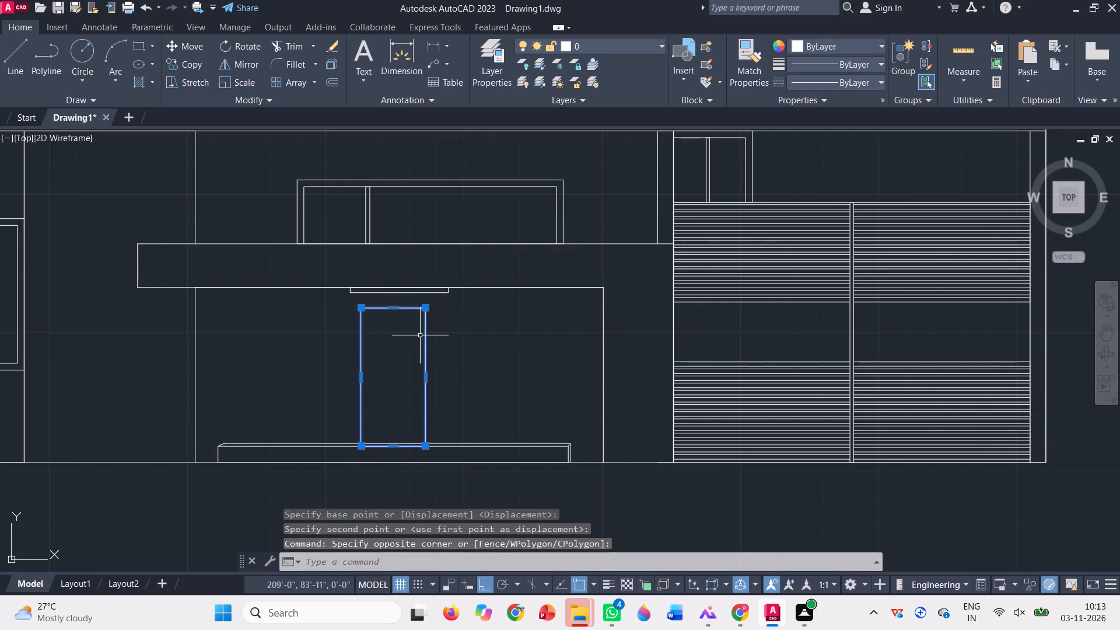
key(space)
click(389, 311)
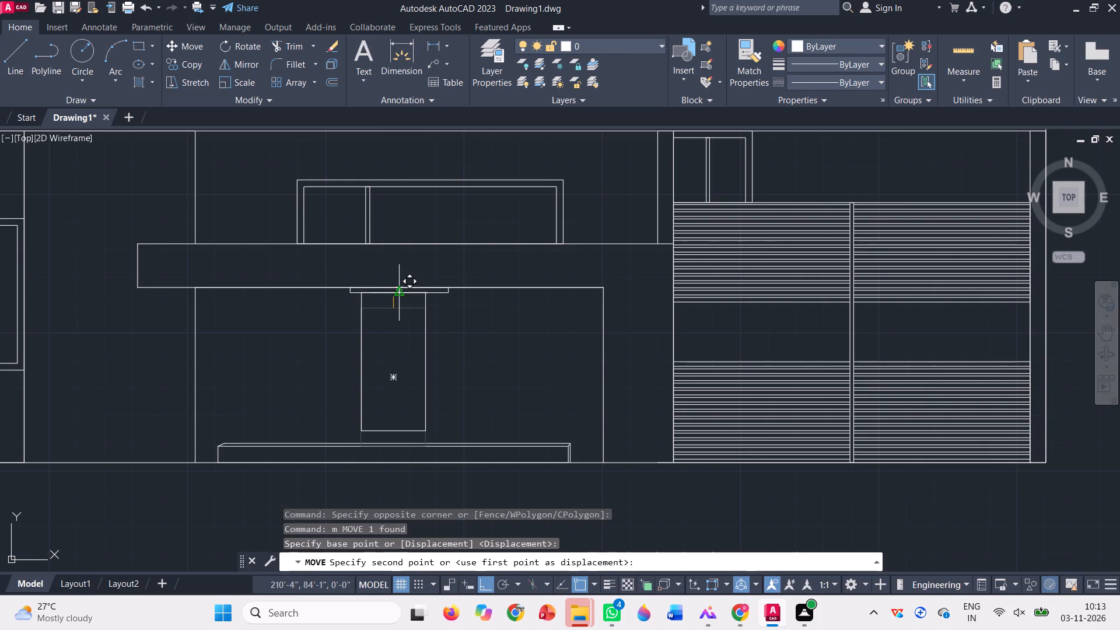
scroll(398, 297, up, 4)
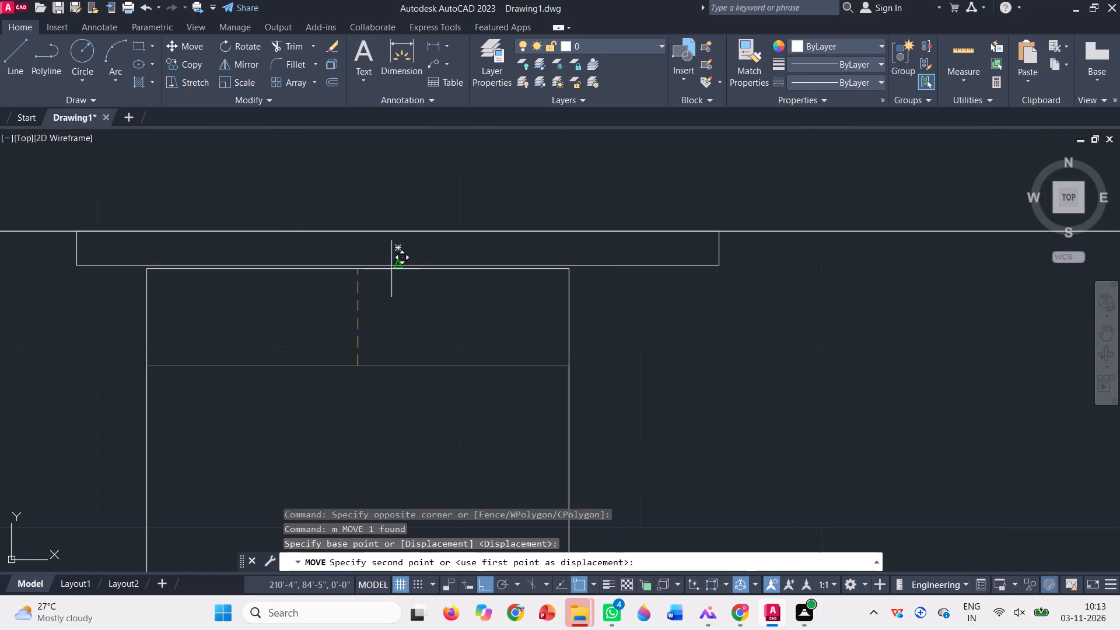
click(401, 267)
scroll(418, 323, down, 5)
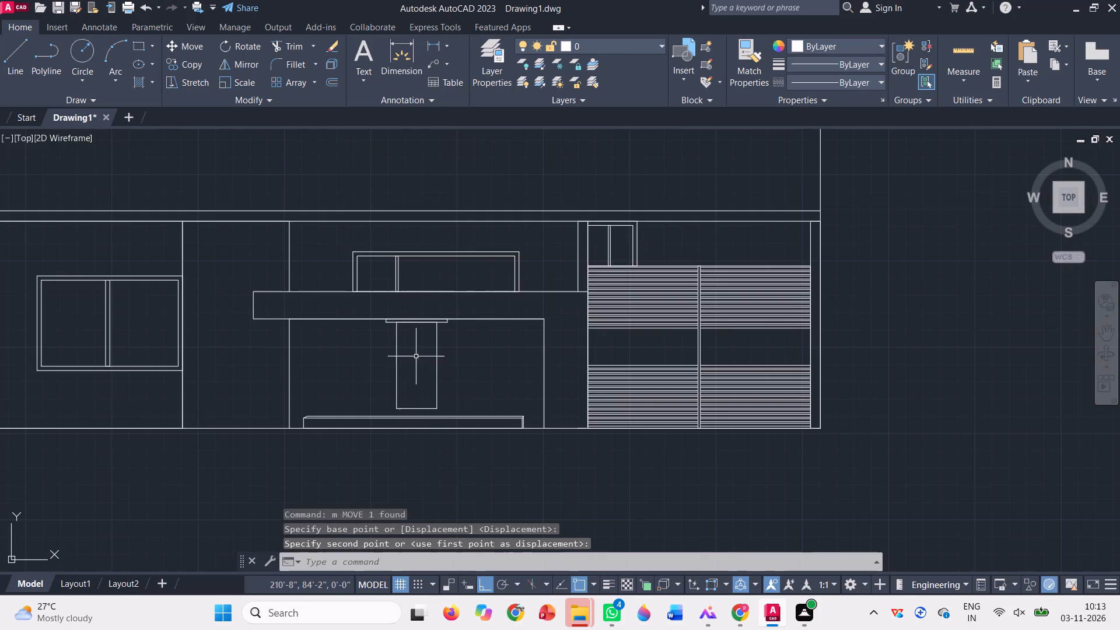
Trim away the bottom edge of the tall rectangle above the raised base.
click(290, 49)
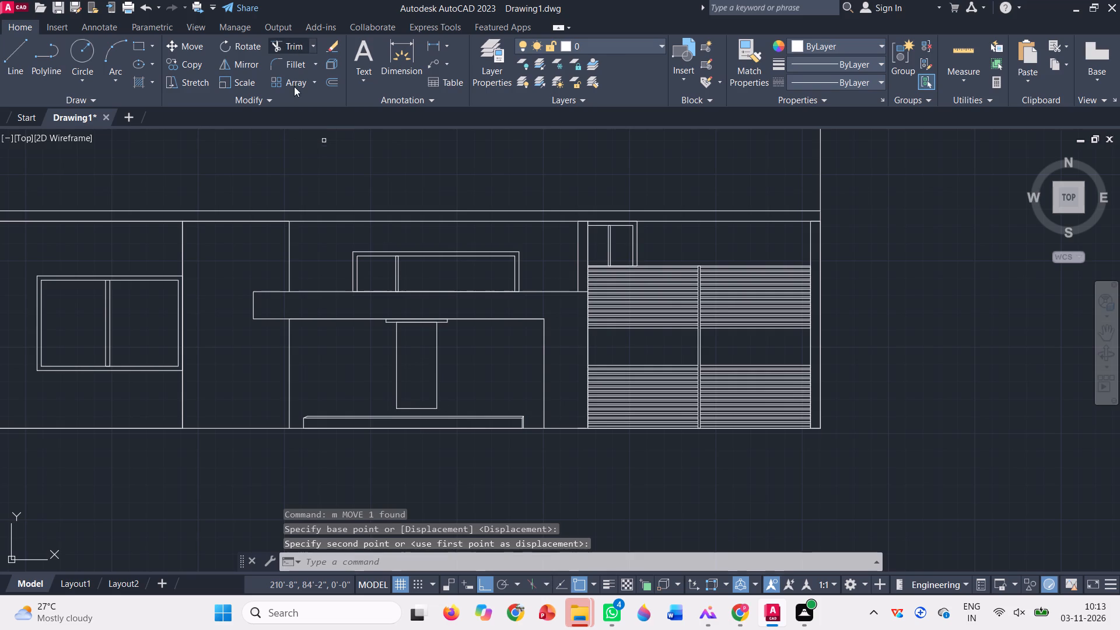
scroll(399, 393, up, 2)
click(433, 442)
click(437, 407)
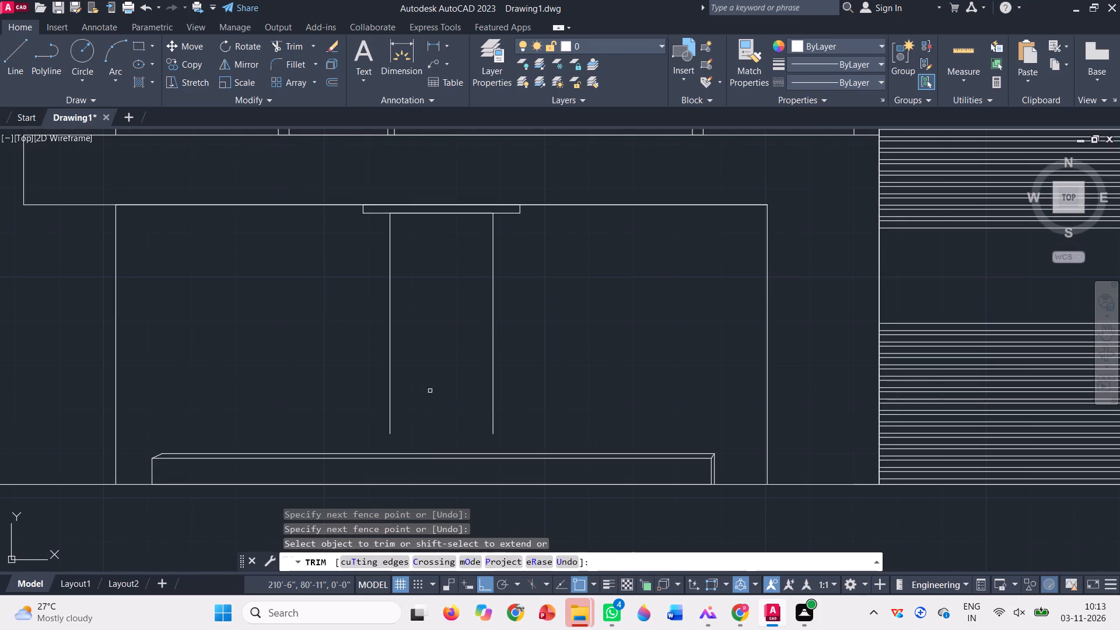
Extend both sides of the tall rectangle down to the front top edge of the raised base.
click(317, 45)
click(313, 109)
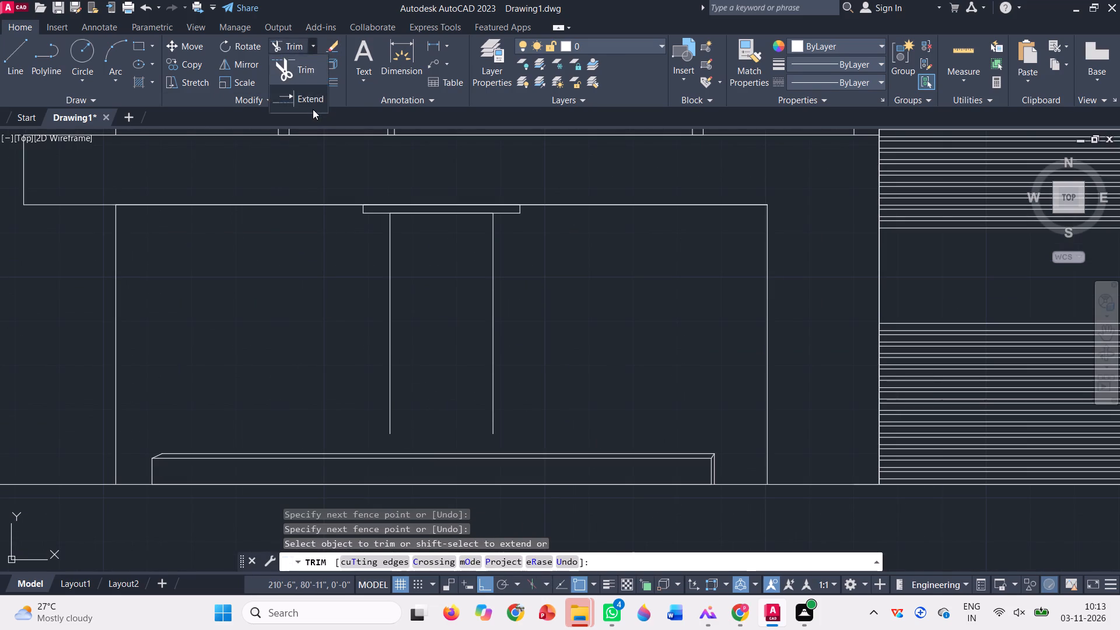
click(342, 326)
click(540, 366)
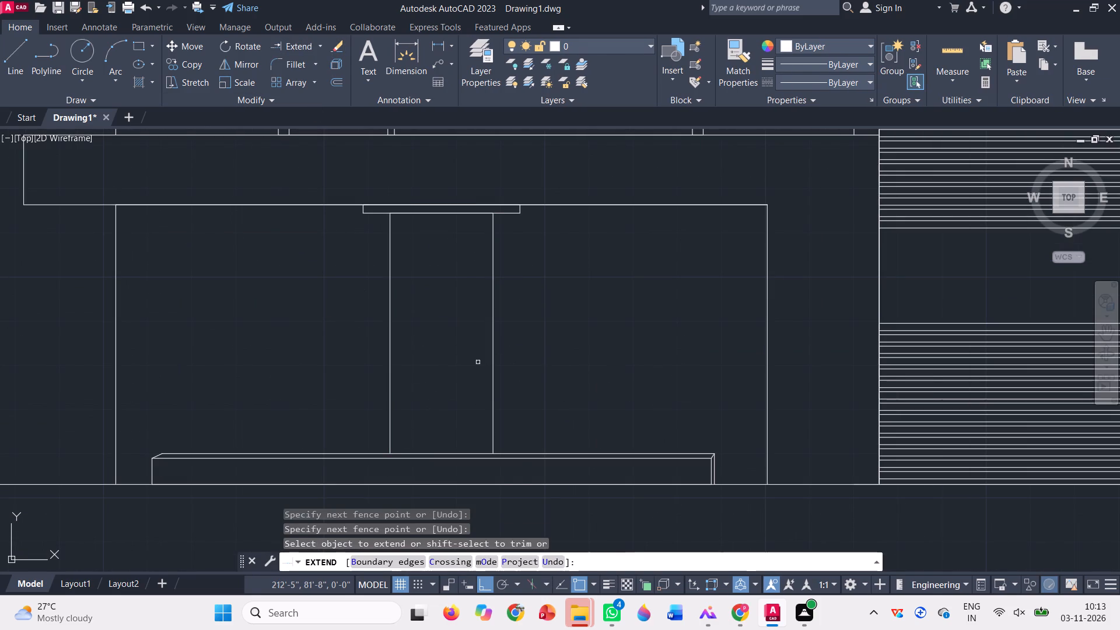
click(365, 385)
click(521, 370)
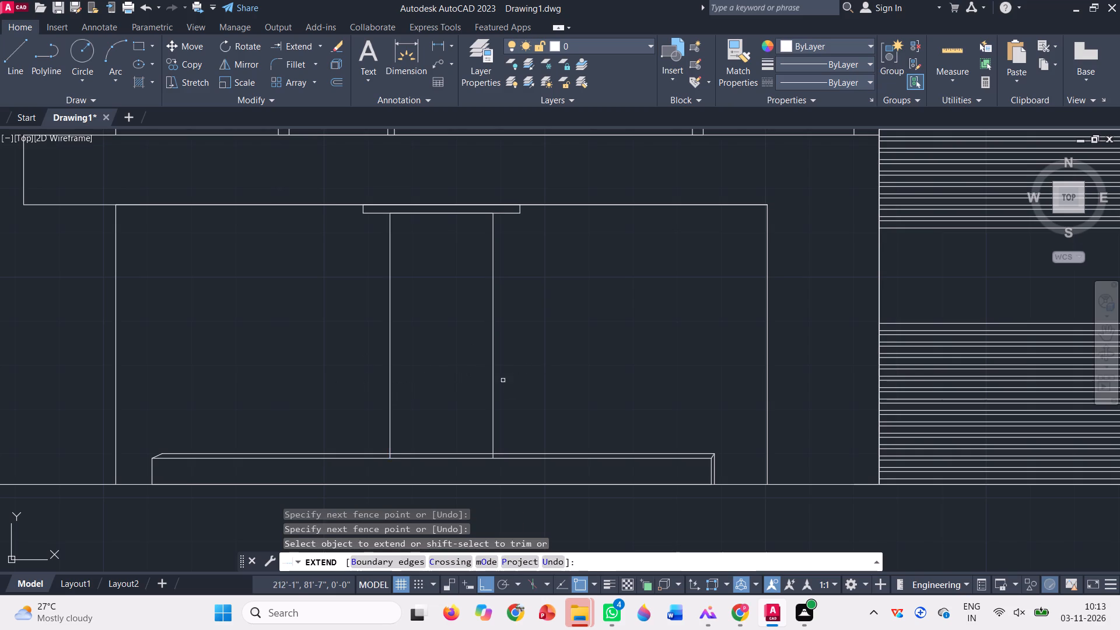
scroll(497, 386, down, 2)
key(Escape)
scroll(468, 405, up, 1)
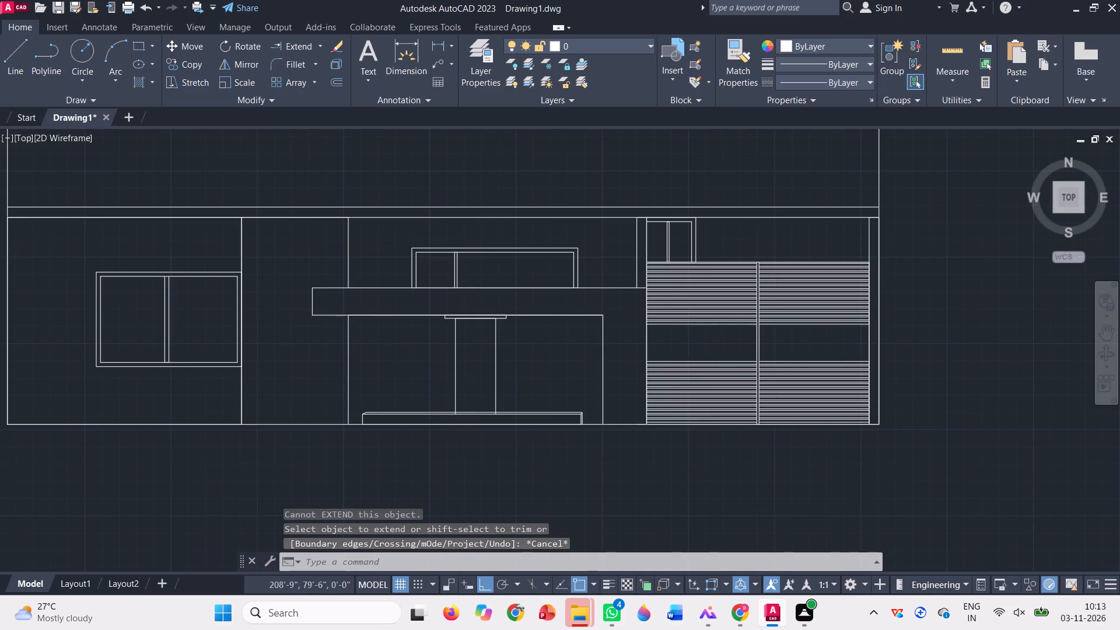
Trim the raised base's back top edge between the two sides of the tall rectangle.
scroll(468, 405, up, 2)
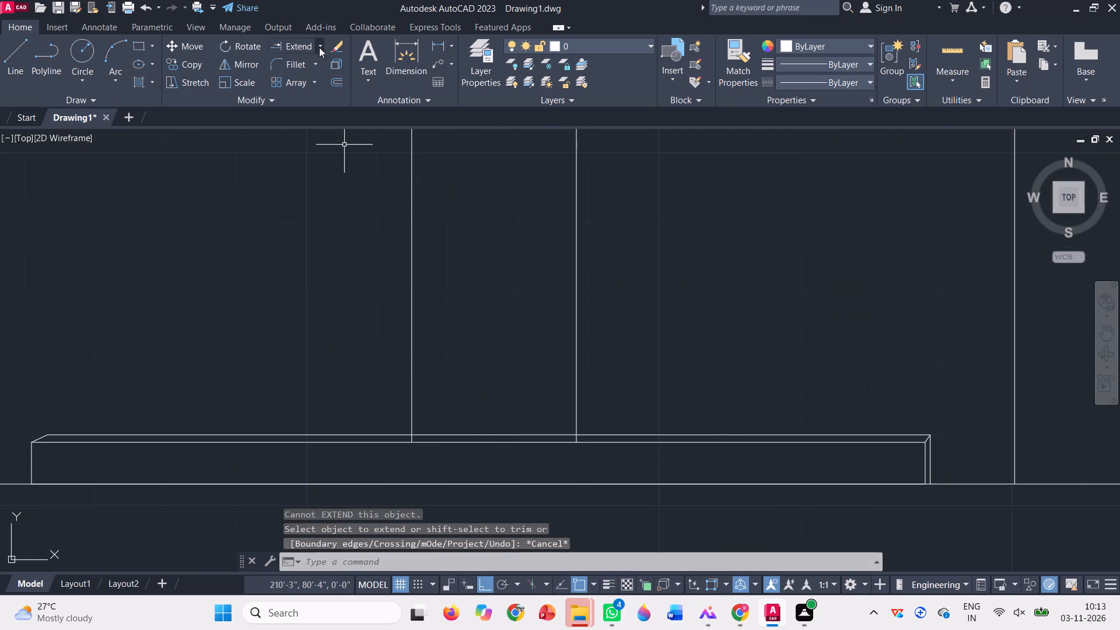
click(319, 47)
click(311, 76)
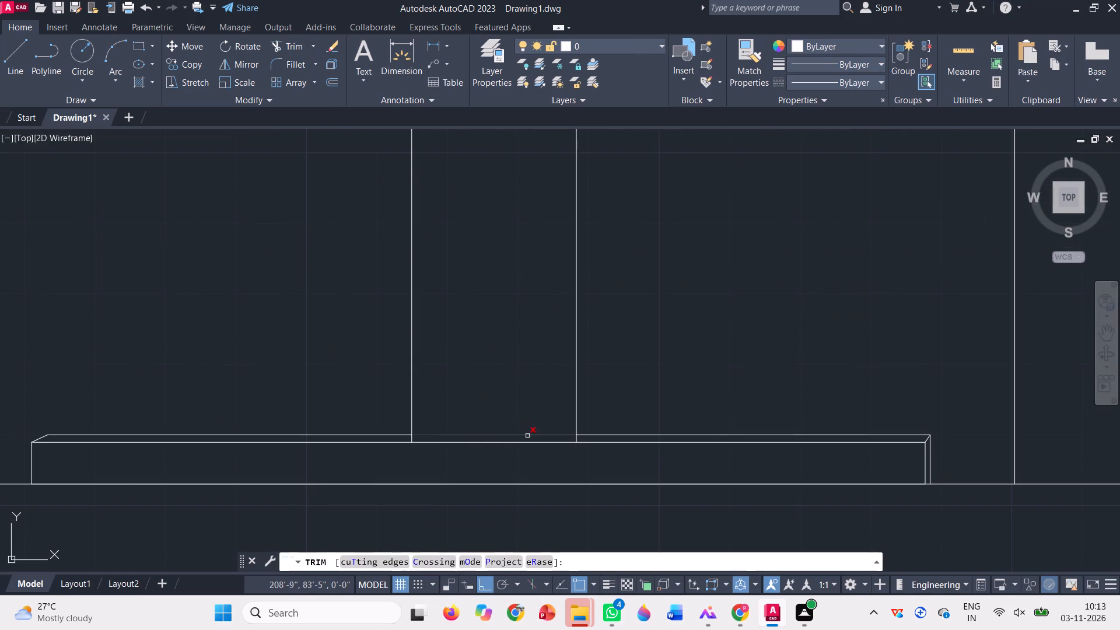
click(527, 436)
scroll(521, 423, down, 2)
key(Escape)
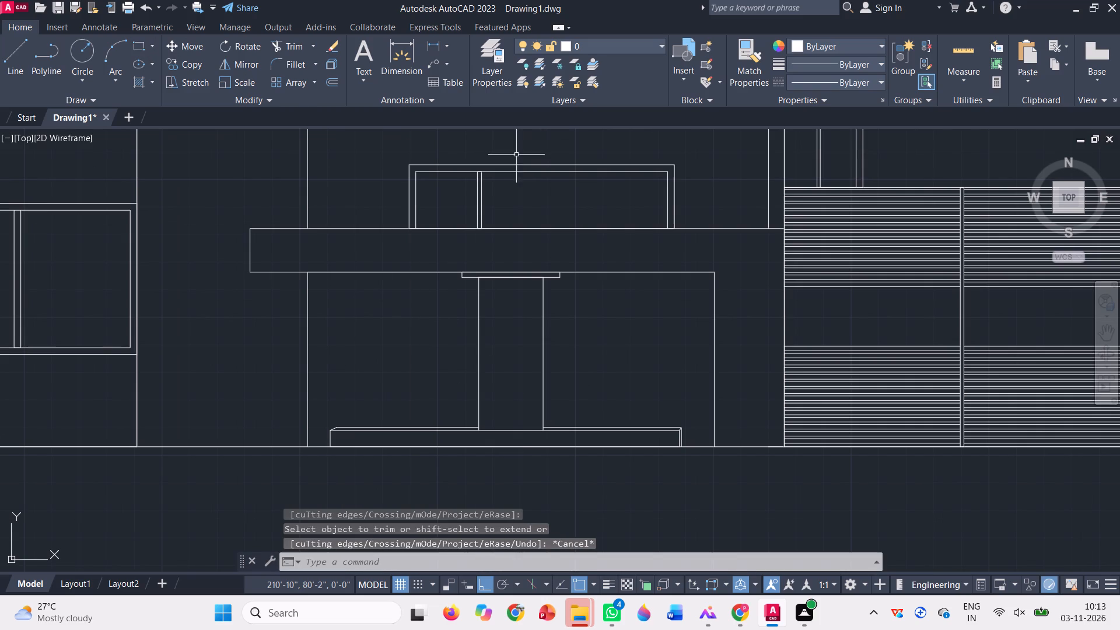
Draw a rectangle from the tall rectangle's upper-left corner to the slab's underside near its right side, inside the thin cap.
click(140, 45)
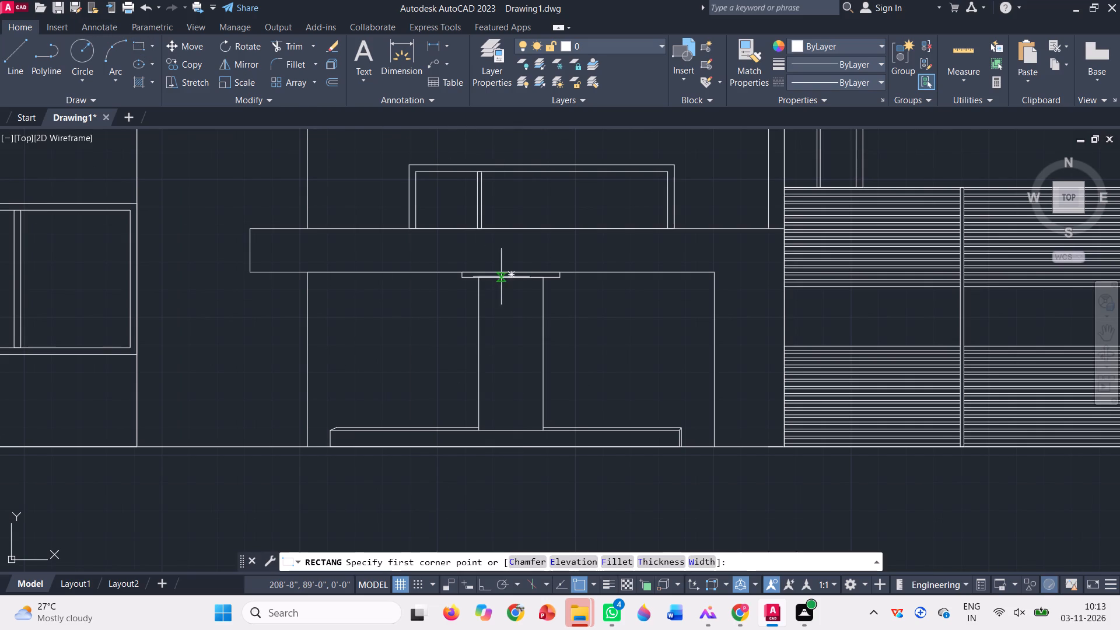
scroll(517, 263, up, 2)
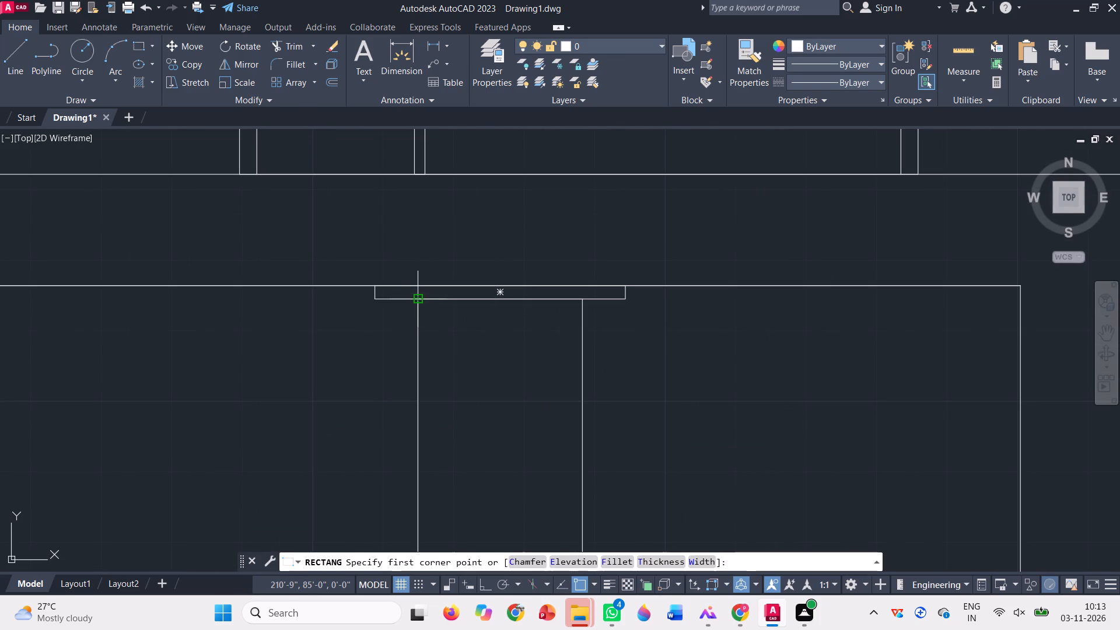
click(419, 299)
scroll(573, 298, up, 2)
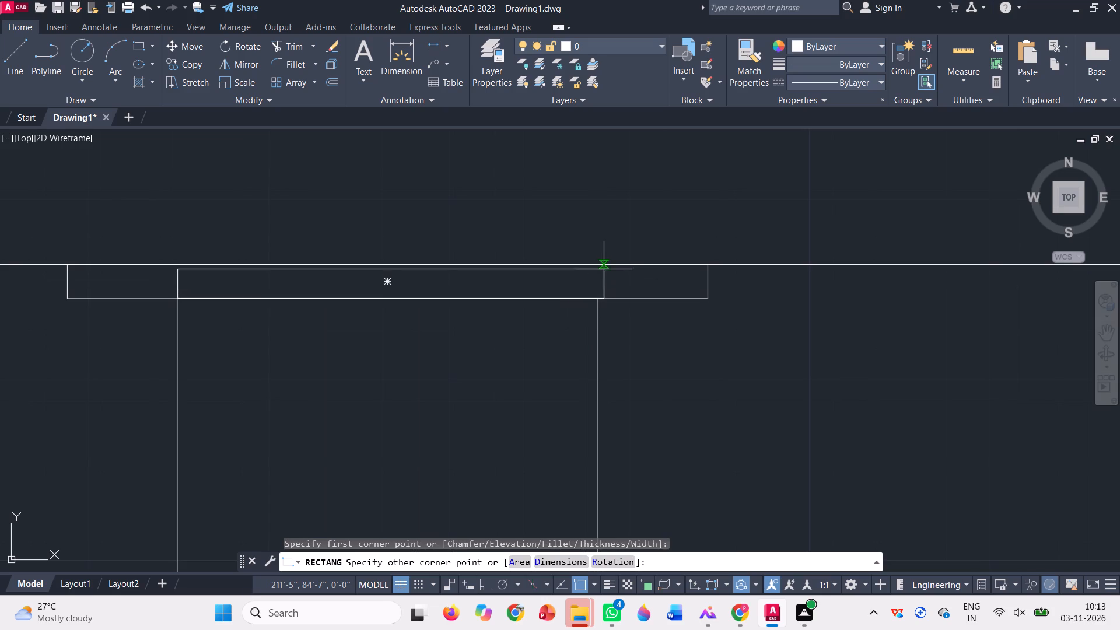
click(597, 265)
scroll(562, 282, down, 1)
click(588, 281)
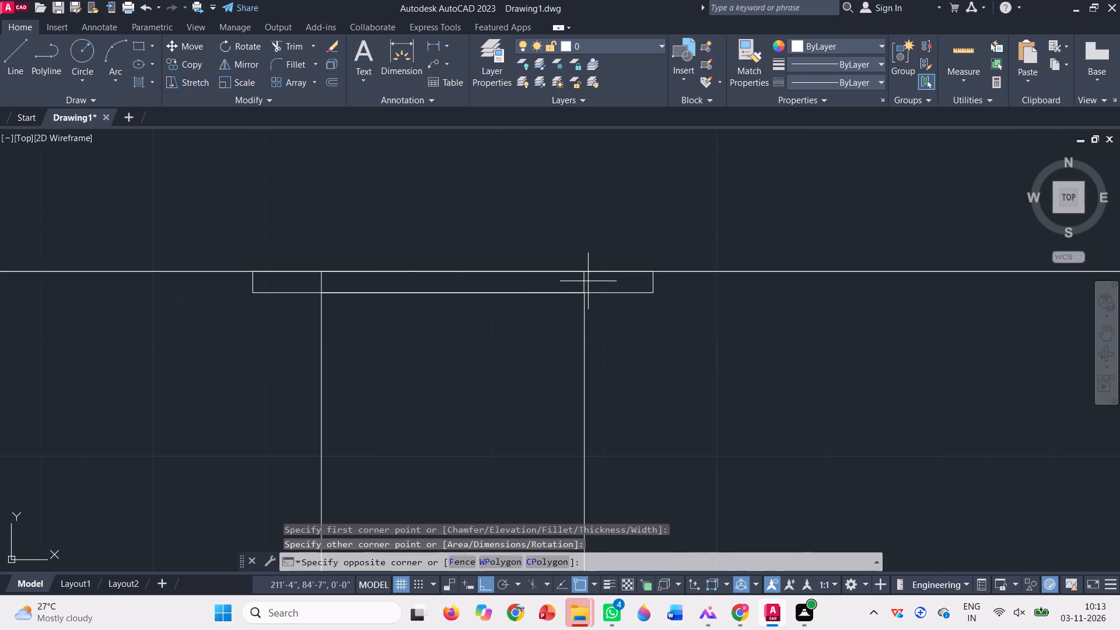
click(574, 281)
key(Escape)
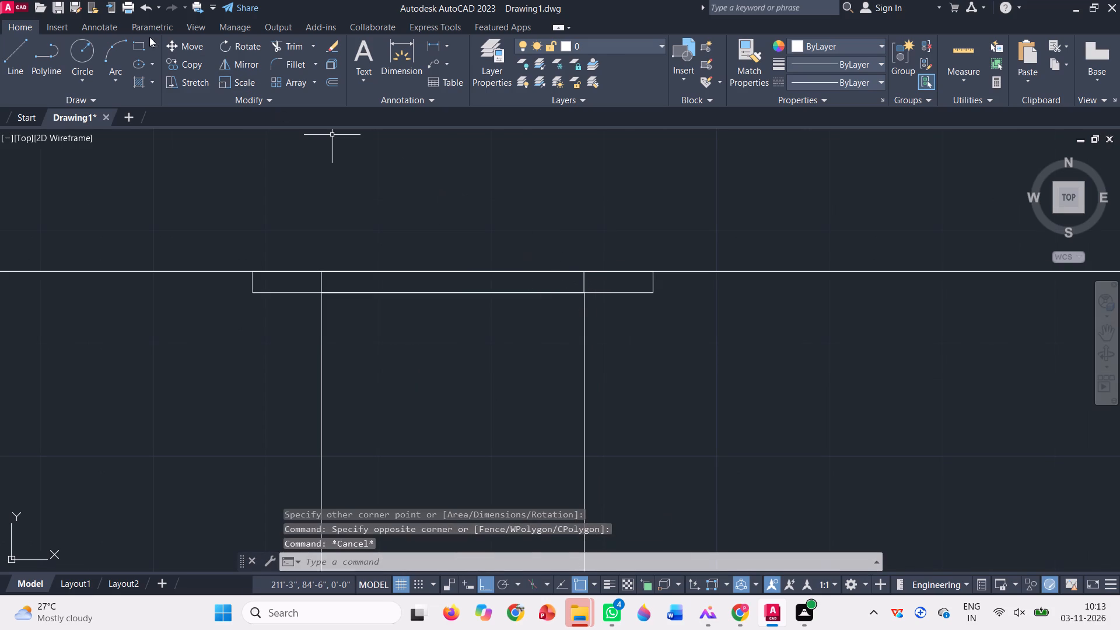
Draw a rectangle inside the thin cap from the tall rectangle's exact upper-right corner to the slab's underside above its left side.
click(138, 48)
scroll(572, 279, up, 3)
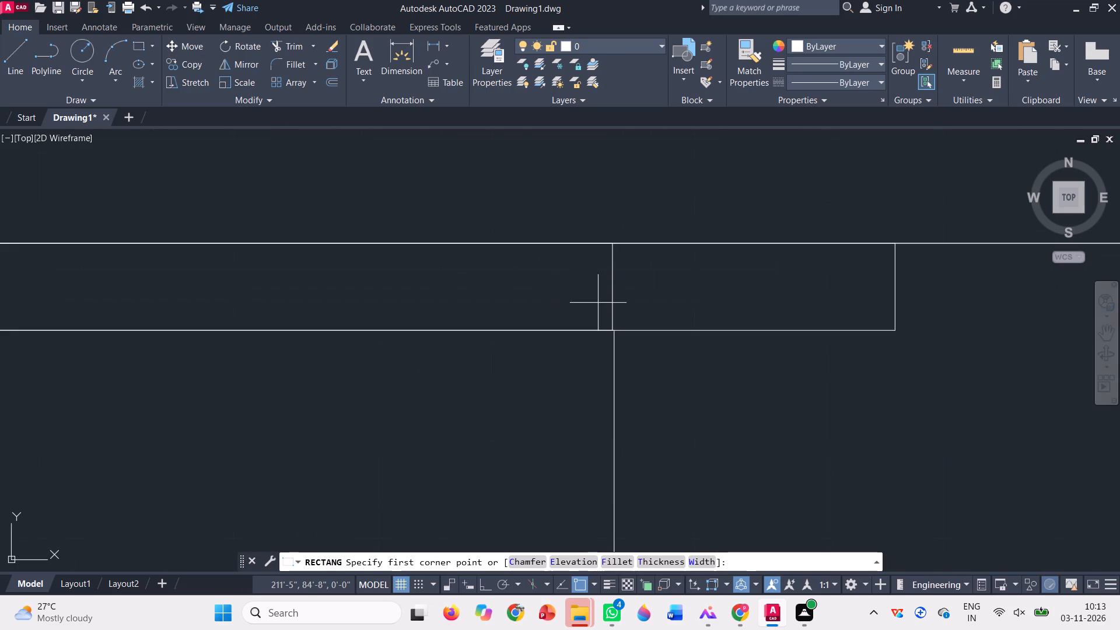
scroll(629, 334, up, 4)
click(535, 308)
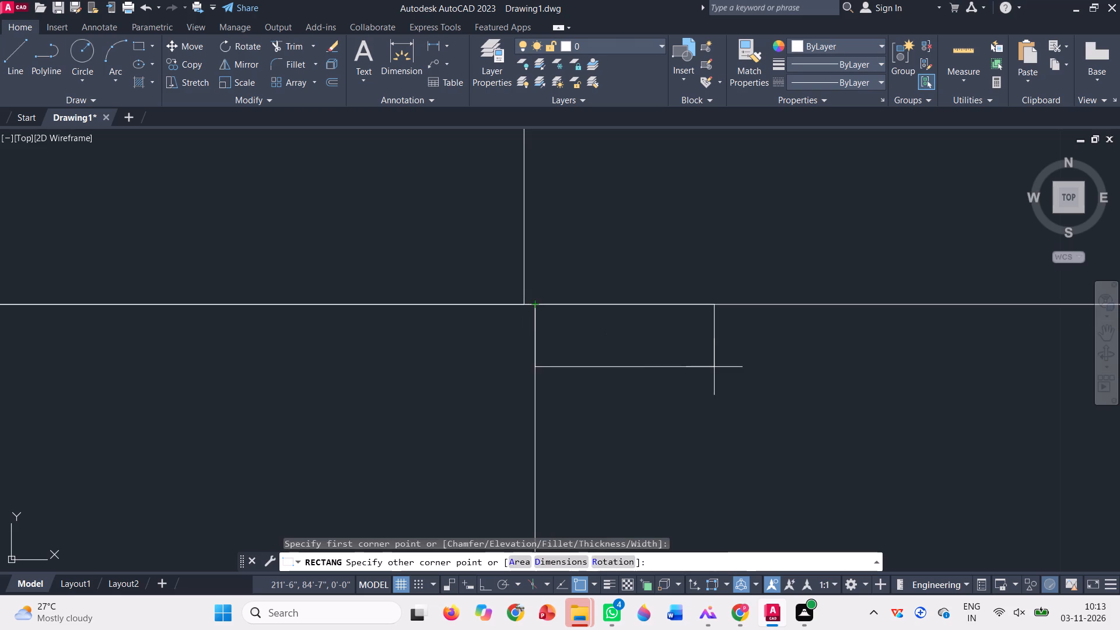
scroll(714, 367, down, 5)
scroll(380, 216, down, 1)
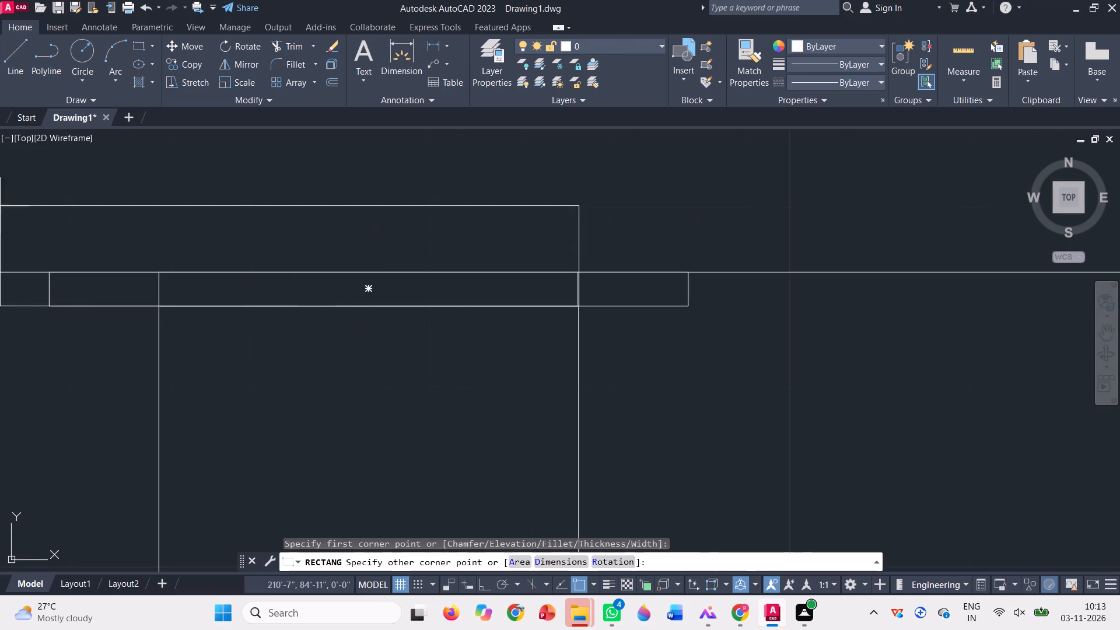
click(160, 270)
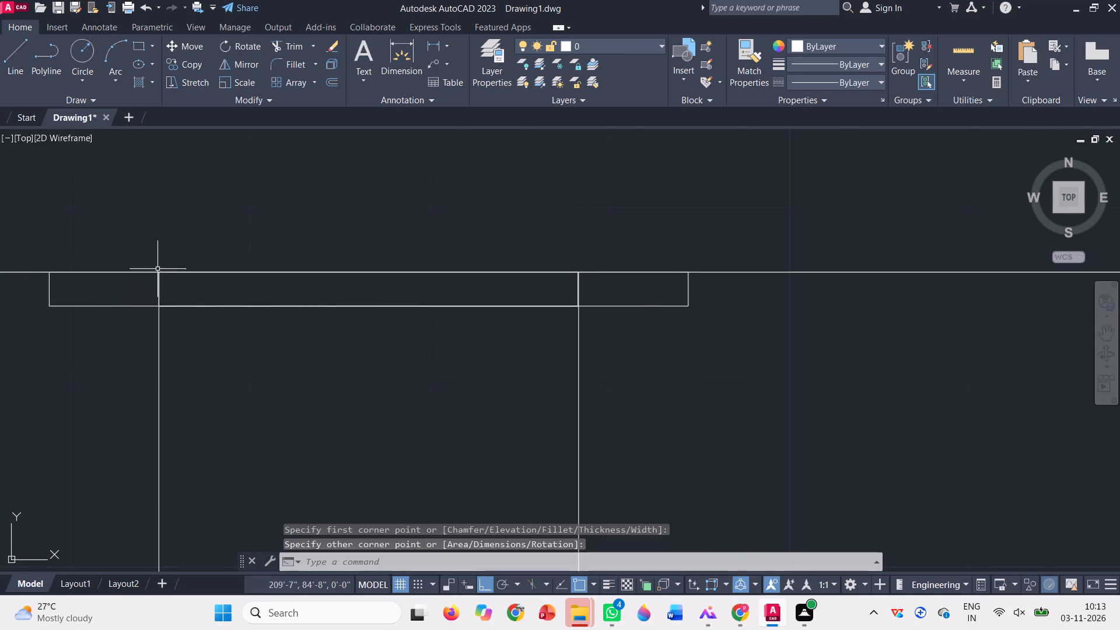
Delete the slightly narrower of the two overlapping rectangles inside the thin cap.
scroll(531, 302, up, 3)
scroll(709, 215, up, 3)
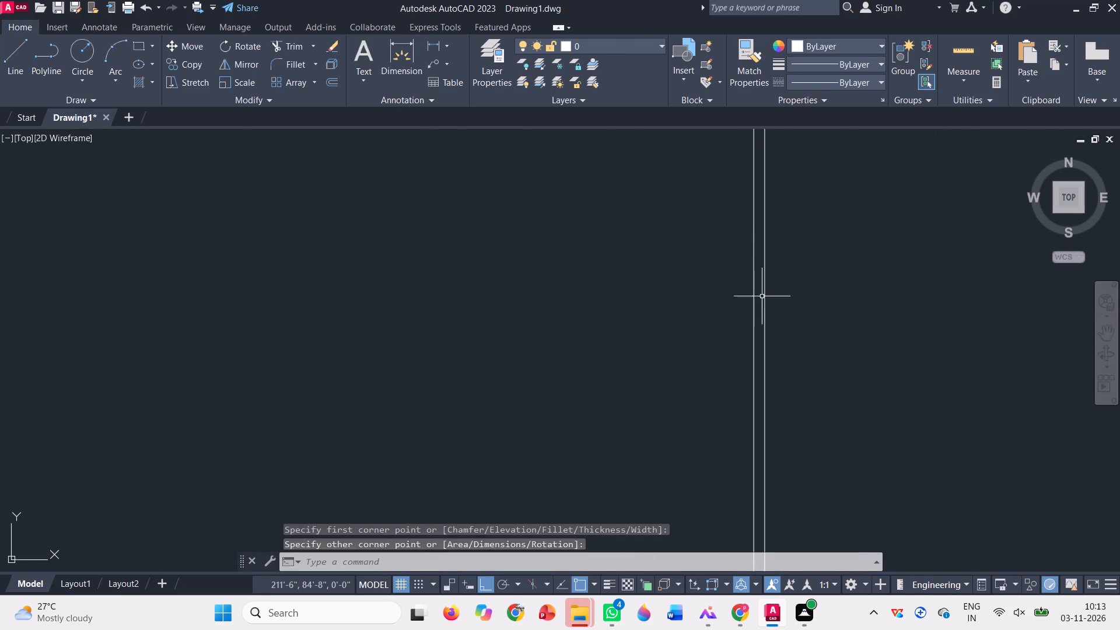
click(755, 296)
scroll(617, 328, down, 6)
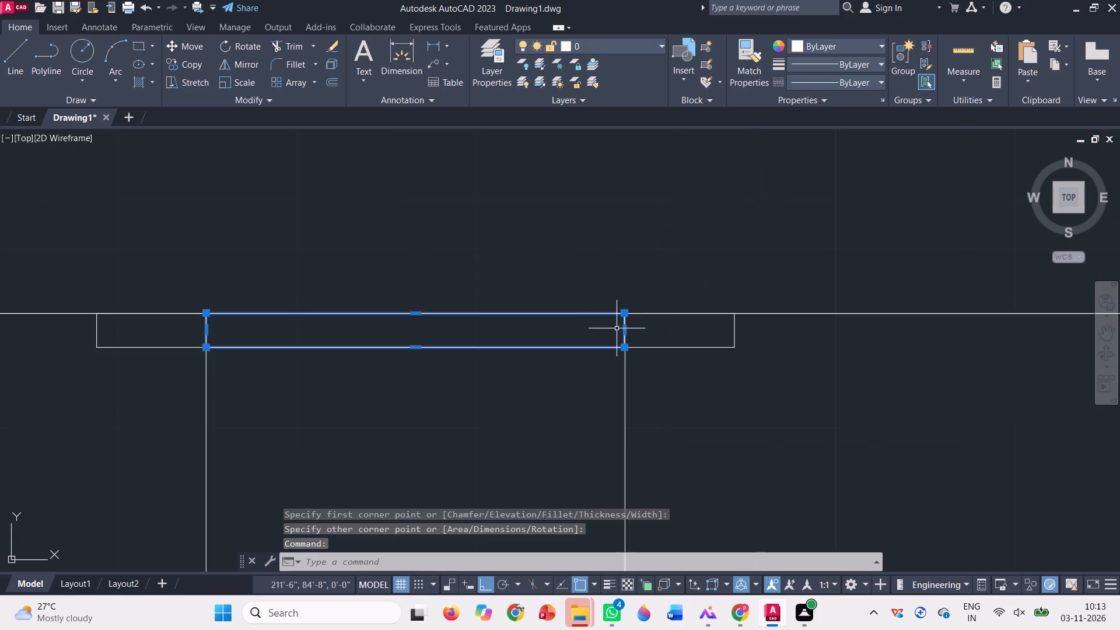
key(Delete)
With Ortho off, move the remaining inner rectangle by its bottom midpoint into the open area left of the tall rectangle.
scroll(611, 303, down, 1)
click(618, 319)
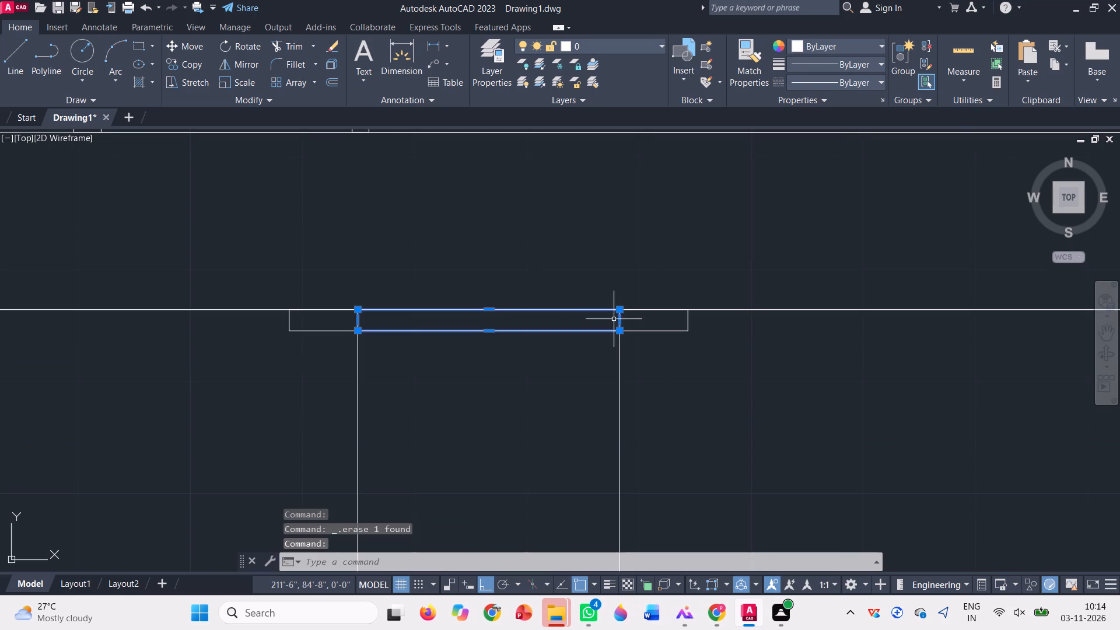
text(m)
key(space)
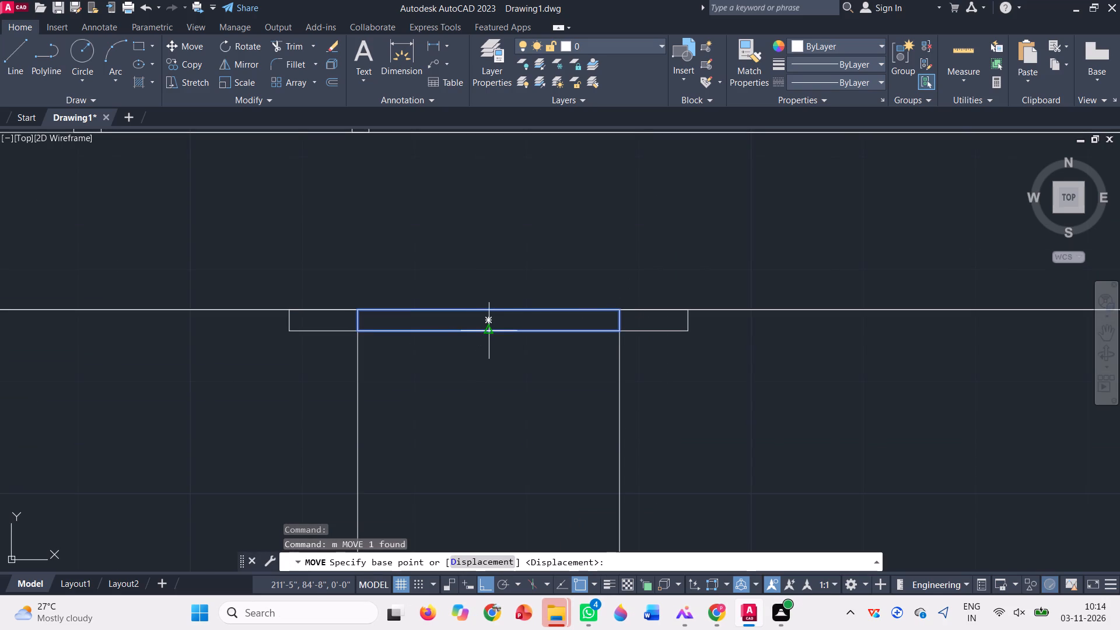
click(490, 330)
scroll(626, 236, down, 3)
key(F8)
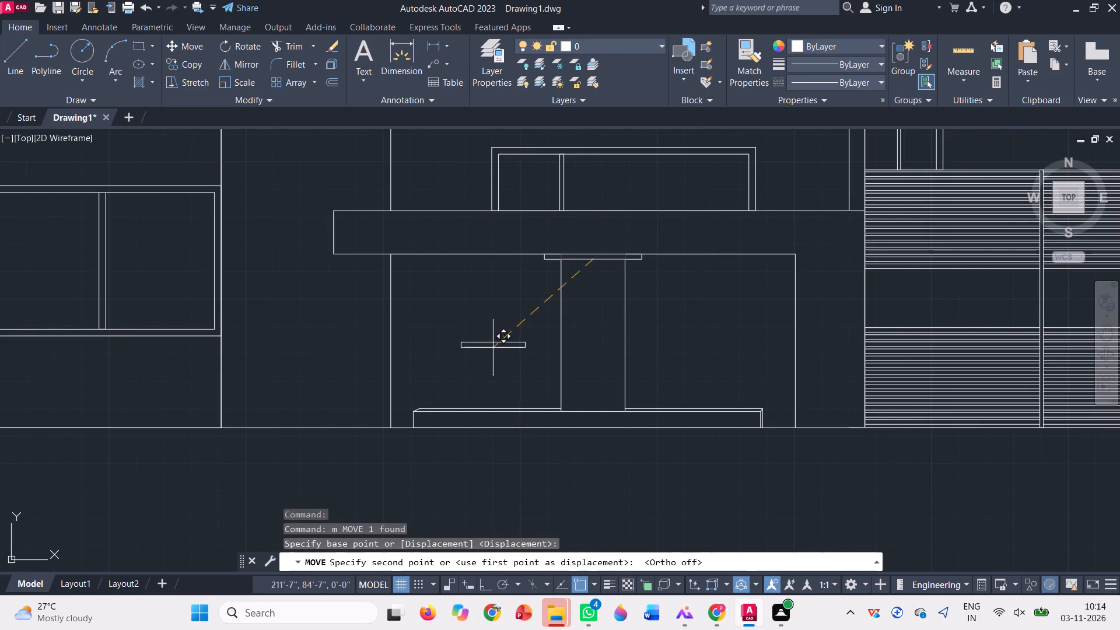
click(494, 301)
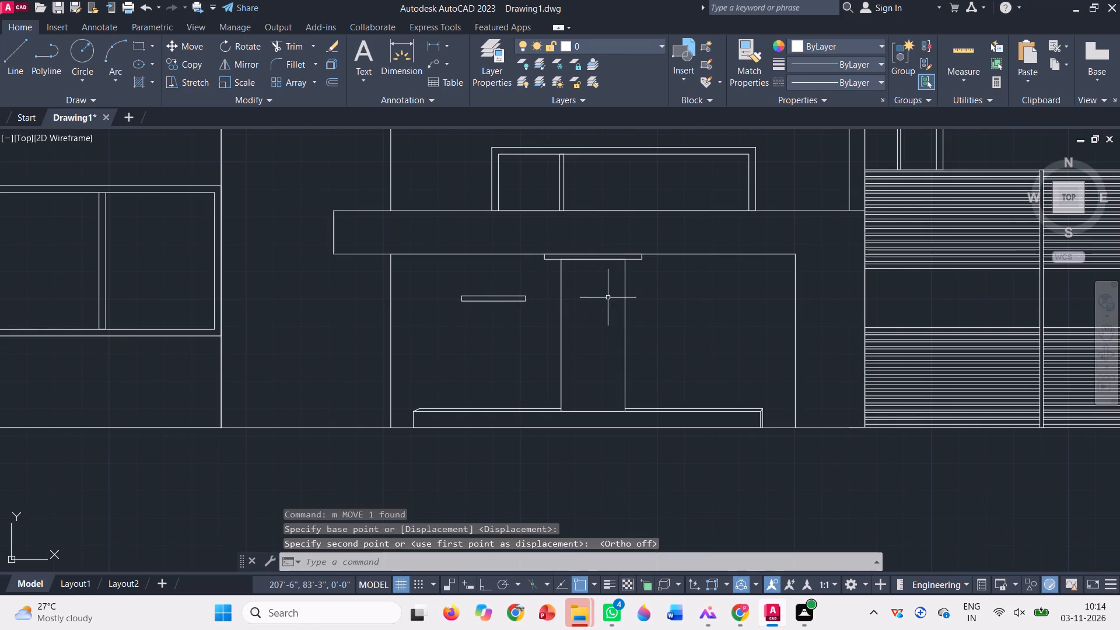
Draw a slightly narrower rectangle from the moved thin rectangle's bottom edge down to the back top edge of the raised base.
click(134, 47)
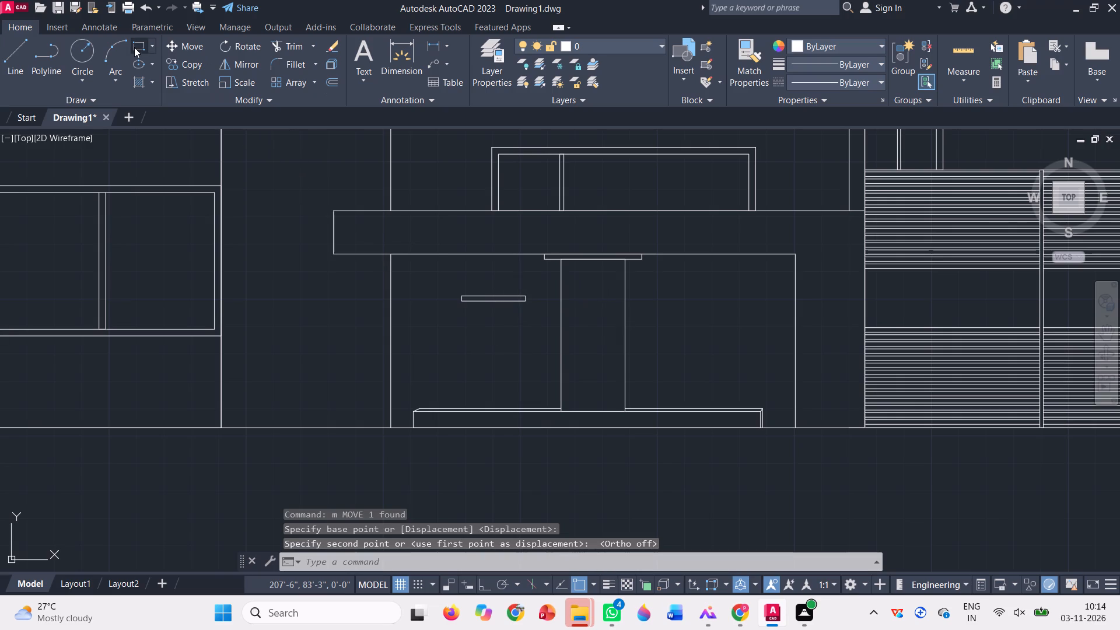
scroll(475, 309, up, 3)
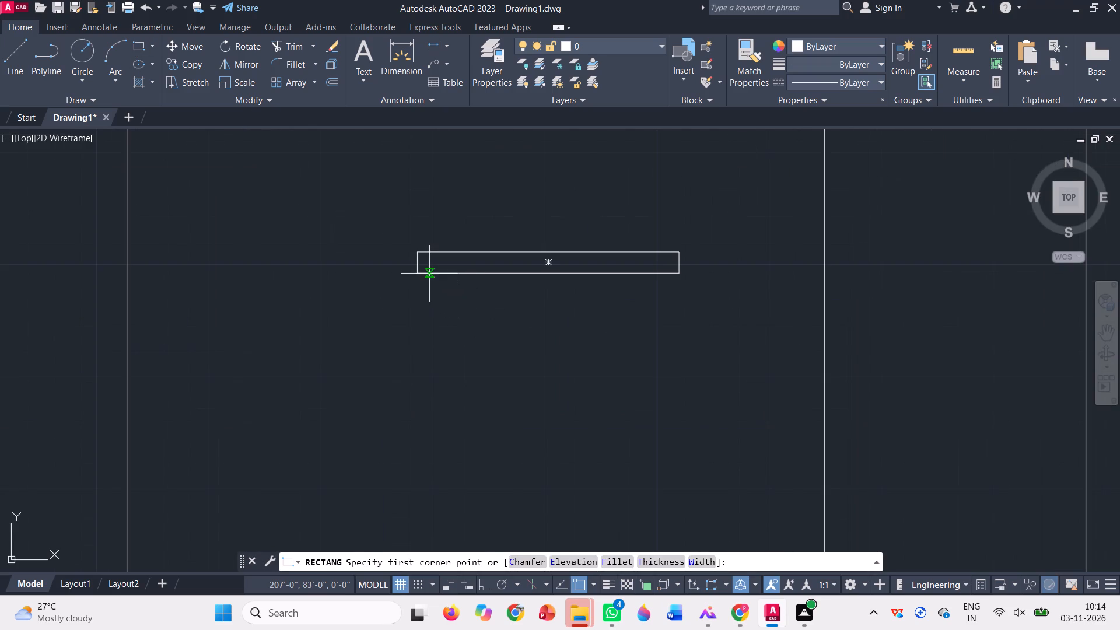
click(429, 272)
scroll(477, 298, down, 2)
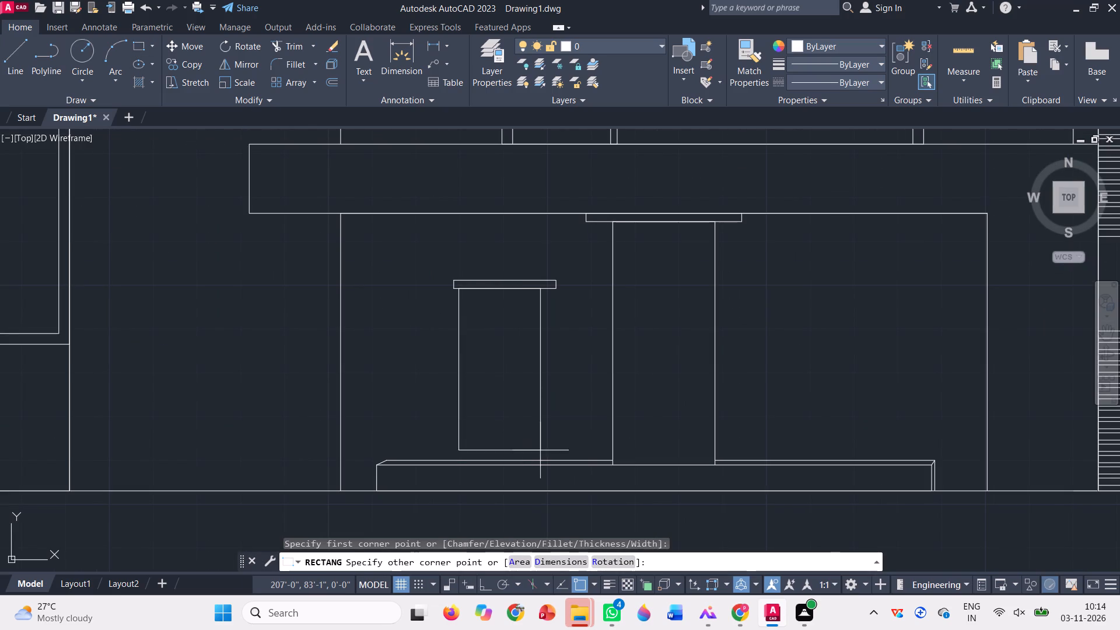
click(548, 460)
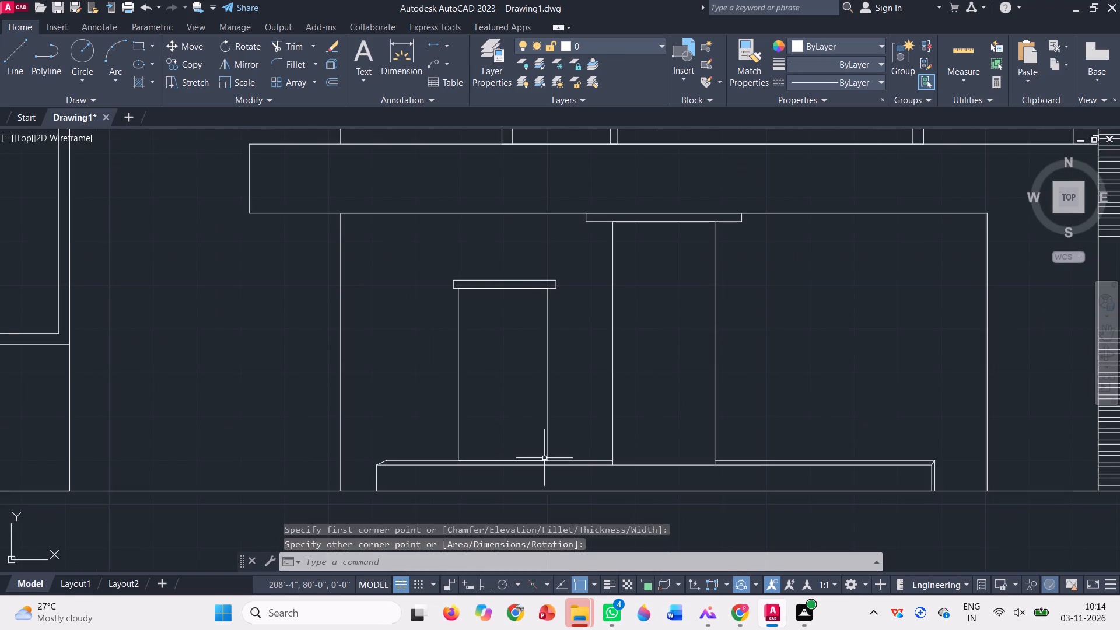
Move the new narrower rectangle so its top midpoint meets the bottom midpoint of the thin rectangle above it.
click(537, 350)
click(381, 332)
text(m)
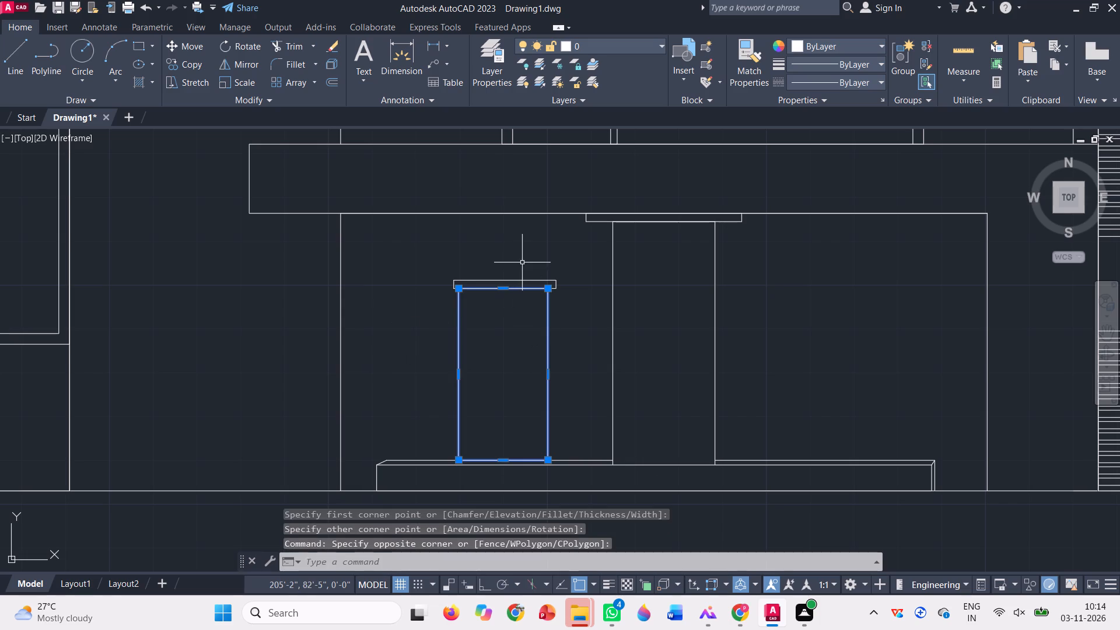
key(space)
scroll(512, 287, up, 2)
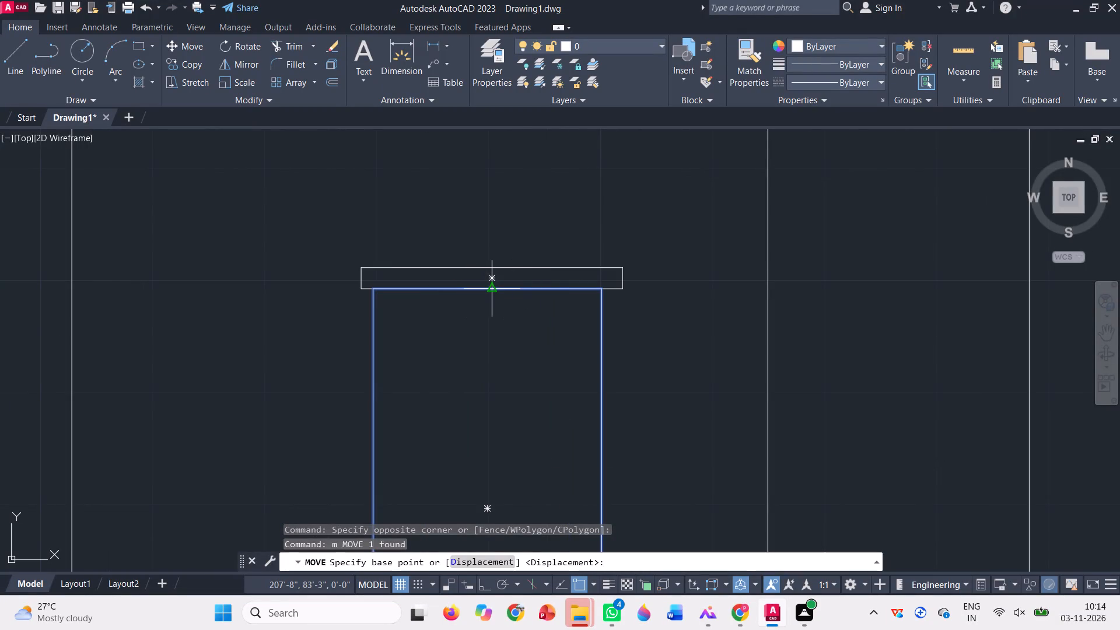
click(487, 286)
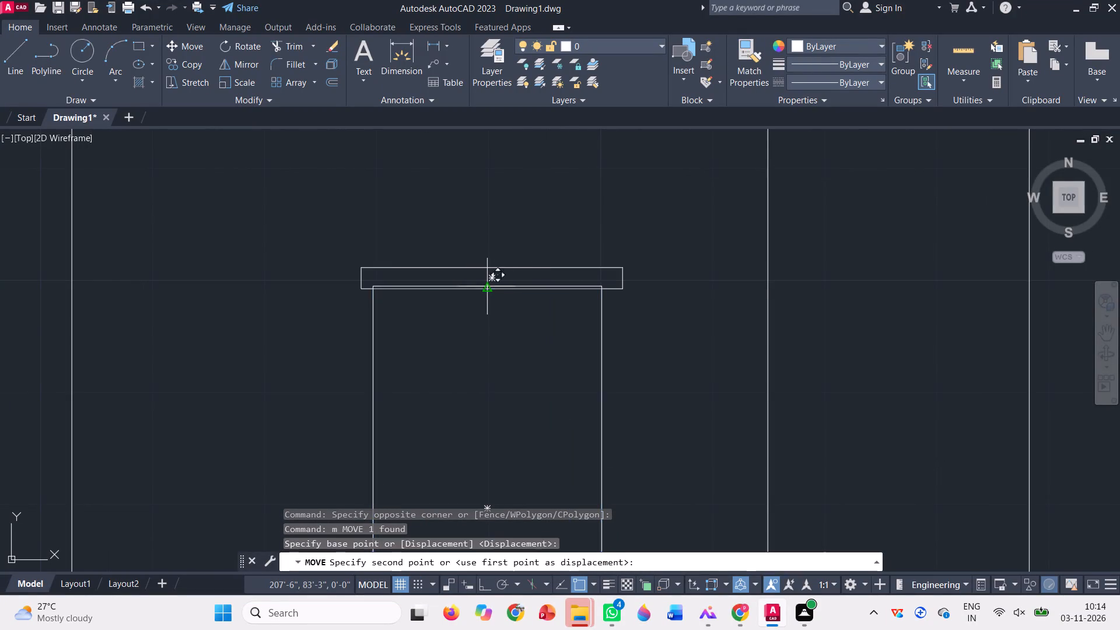
click(495, 286)
scroll(442, 269, down, 3)
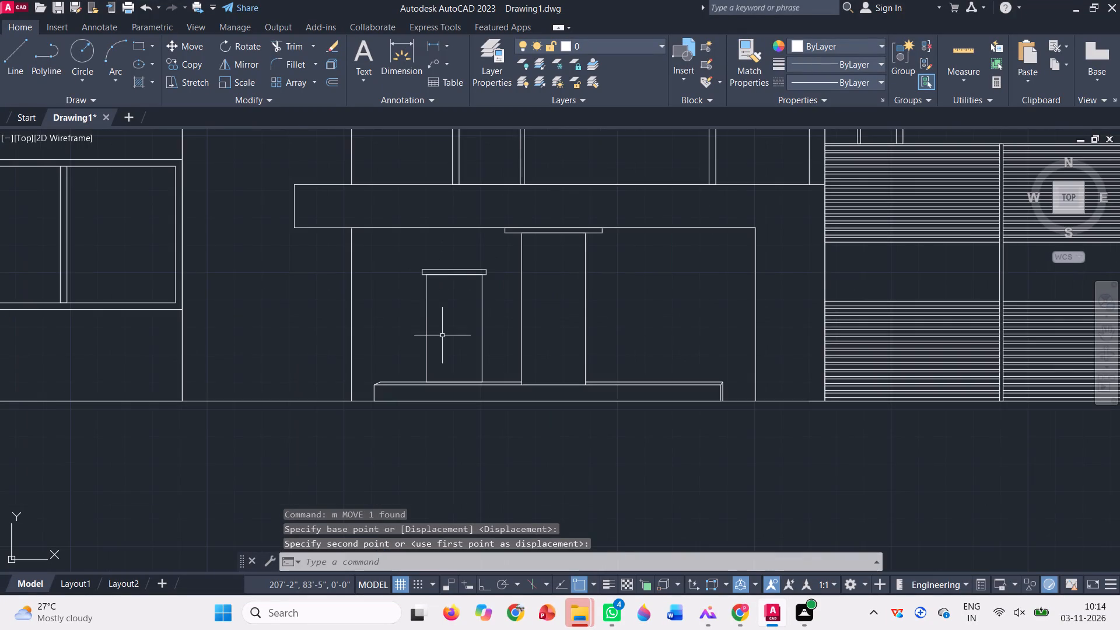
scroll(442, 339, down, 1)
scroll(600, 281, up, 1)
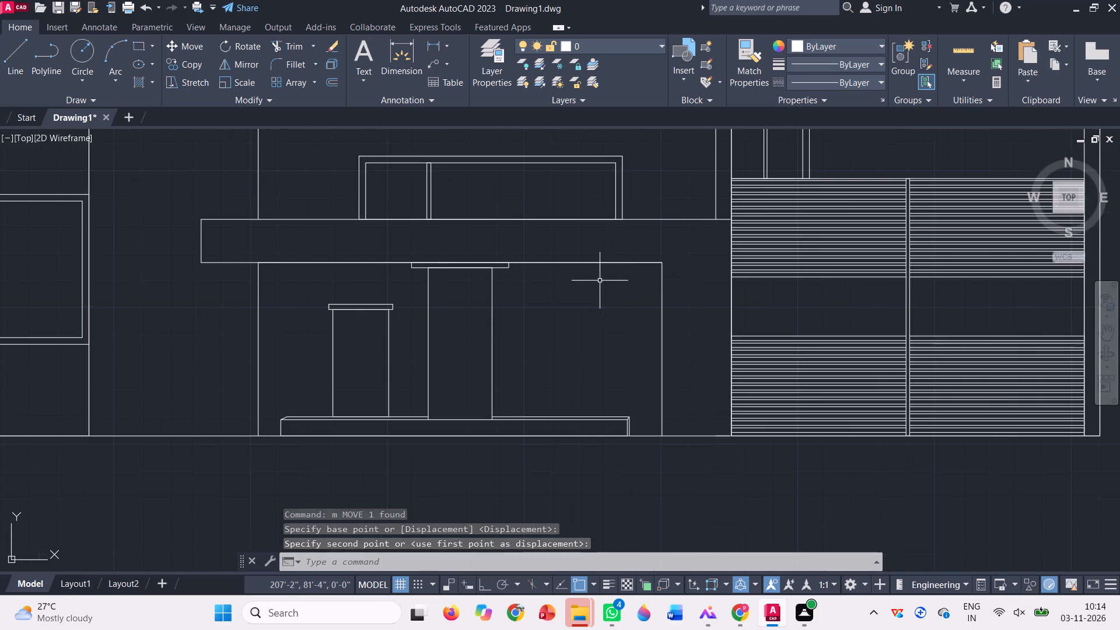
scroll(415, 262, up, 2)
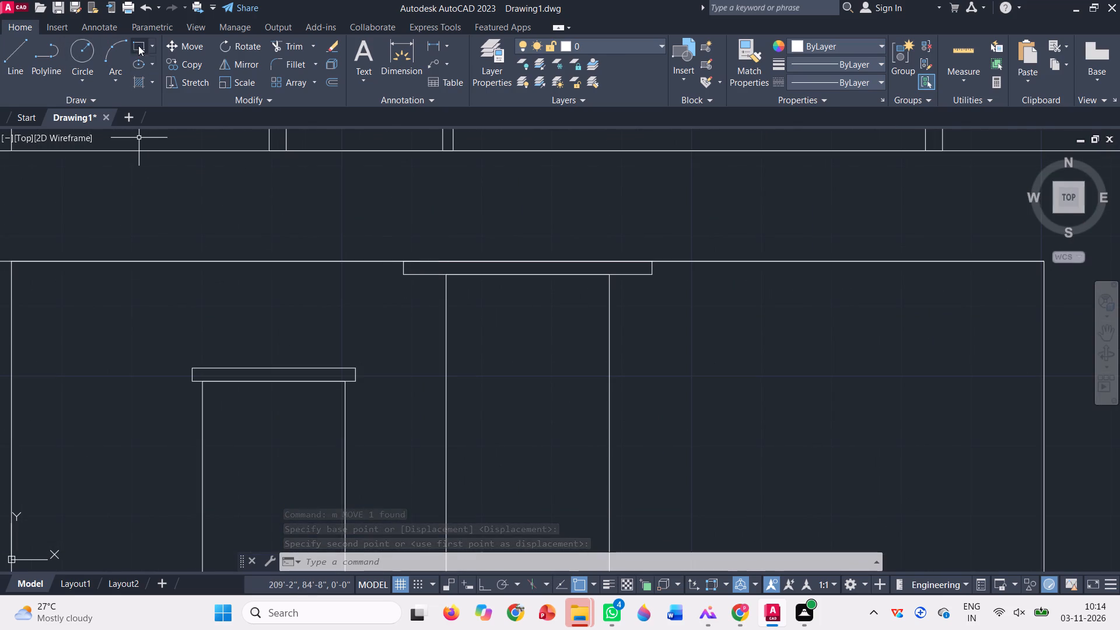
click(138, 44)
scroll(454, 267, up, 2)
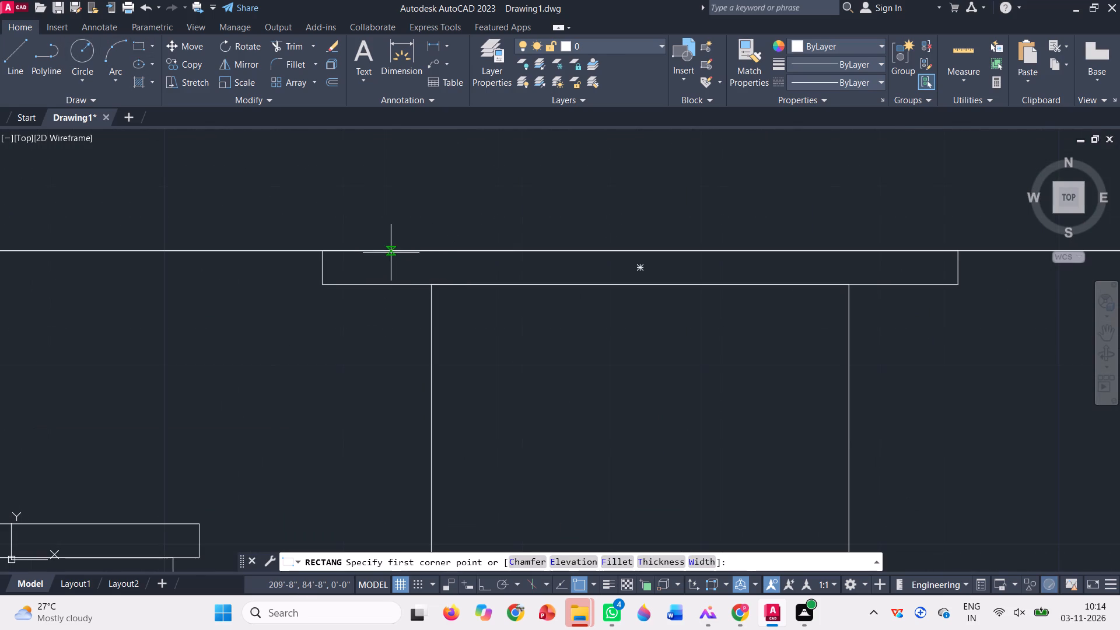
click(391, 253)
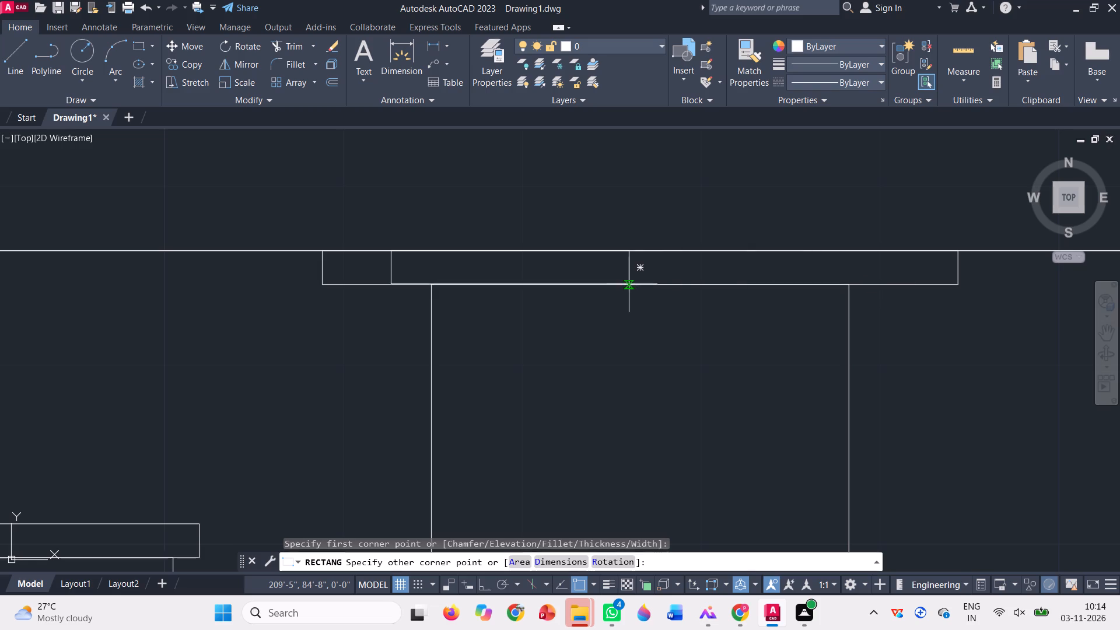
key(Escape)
With Ortho on, draw a short vertical line across the tall column's cap, between the cap's left end and the column's left side.
key(l)
key(Return)
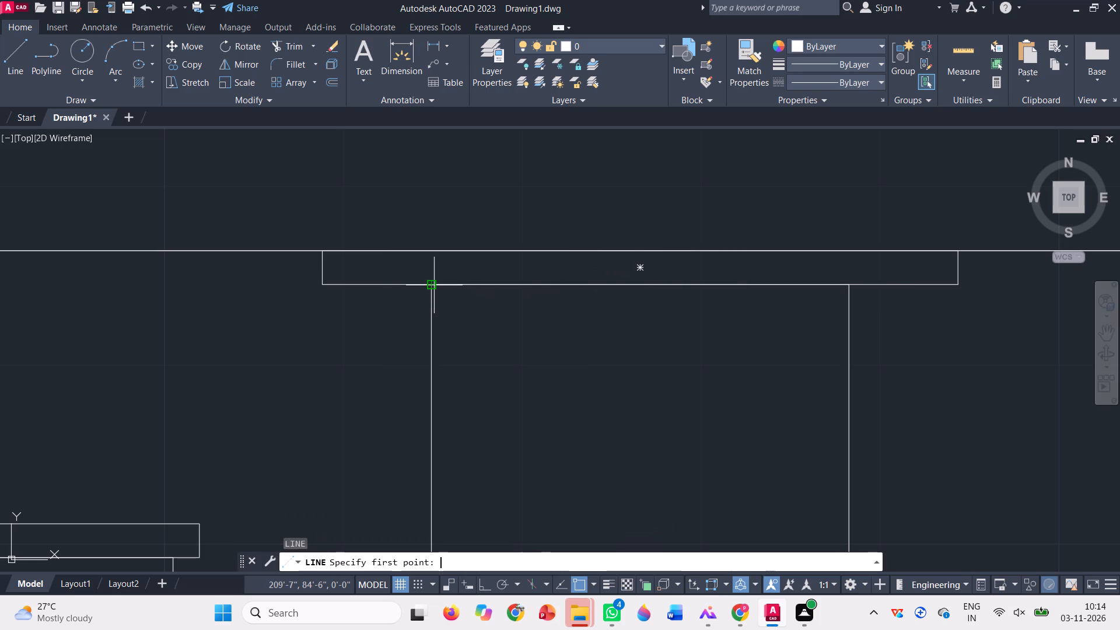
key(F8)
scroll(425, 274, up, 1)
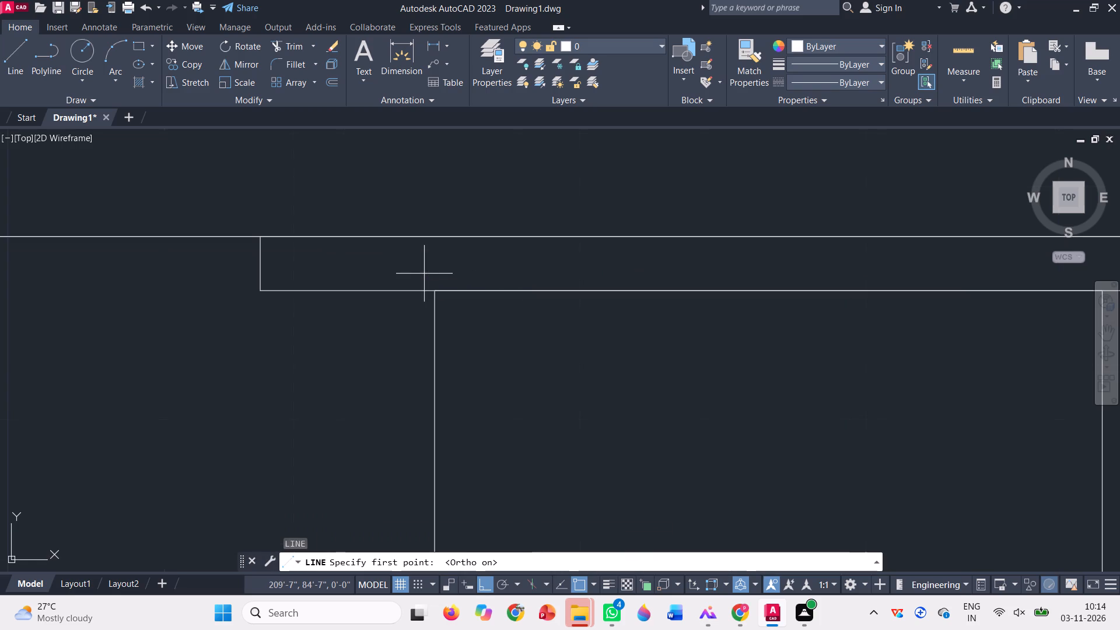
click(389, 242)
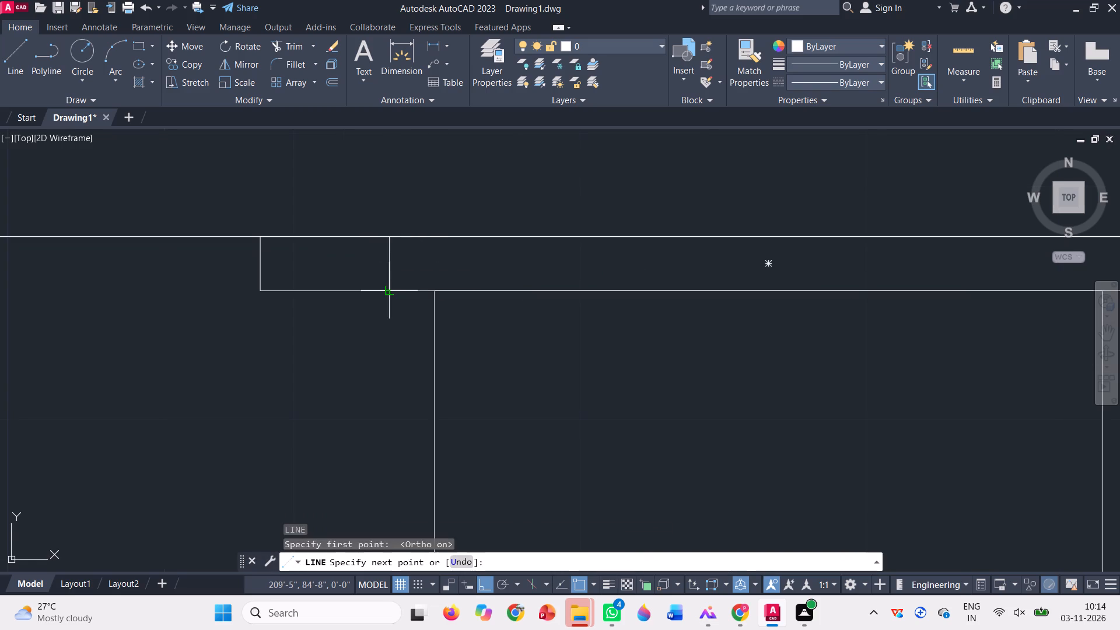
click(390, 294)
scroll(327, 304, down, 2)
key(space)
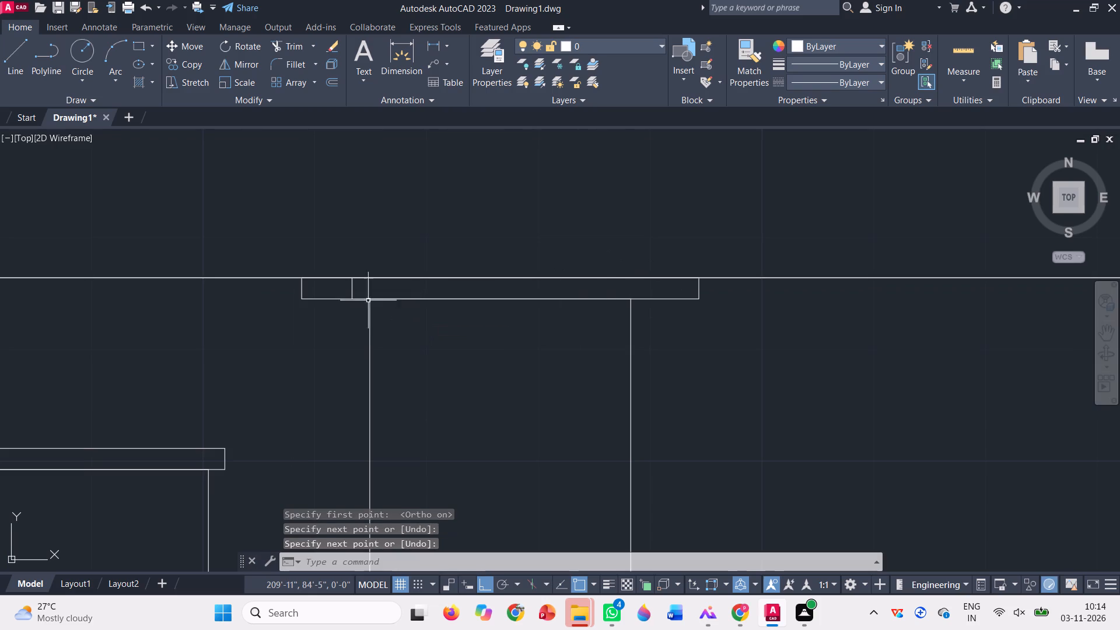
Mirror the short vertical line about the cap's vertical centreline, keeping the original.
click(354, 288)
click(250, 65)
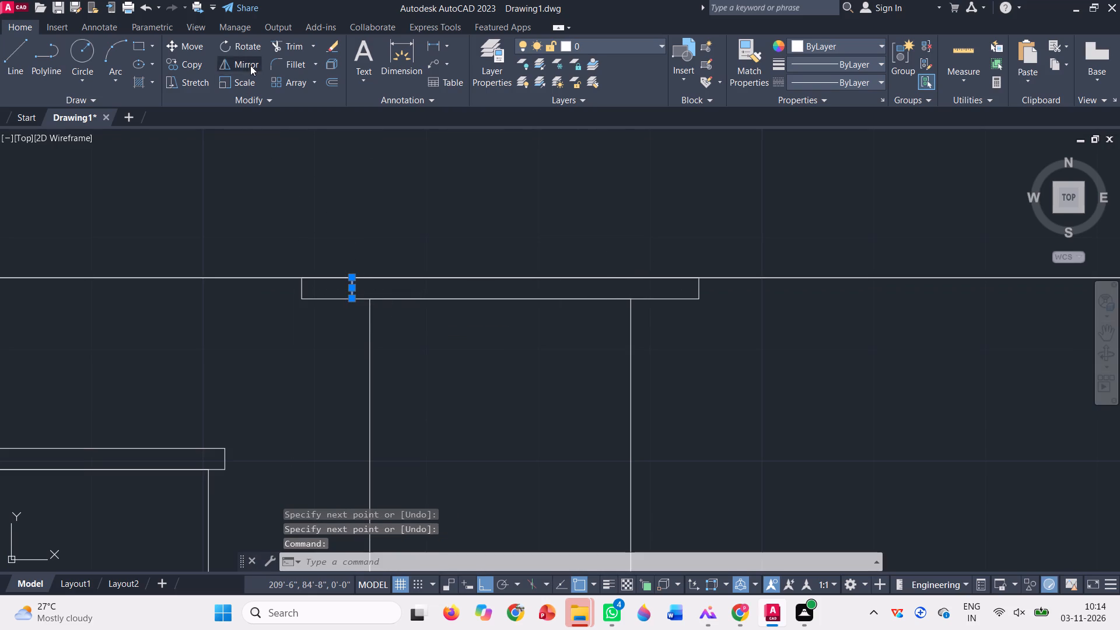
click(501, 279)
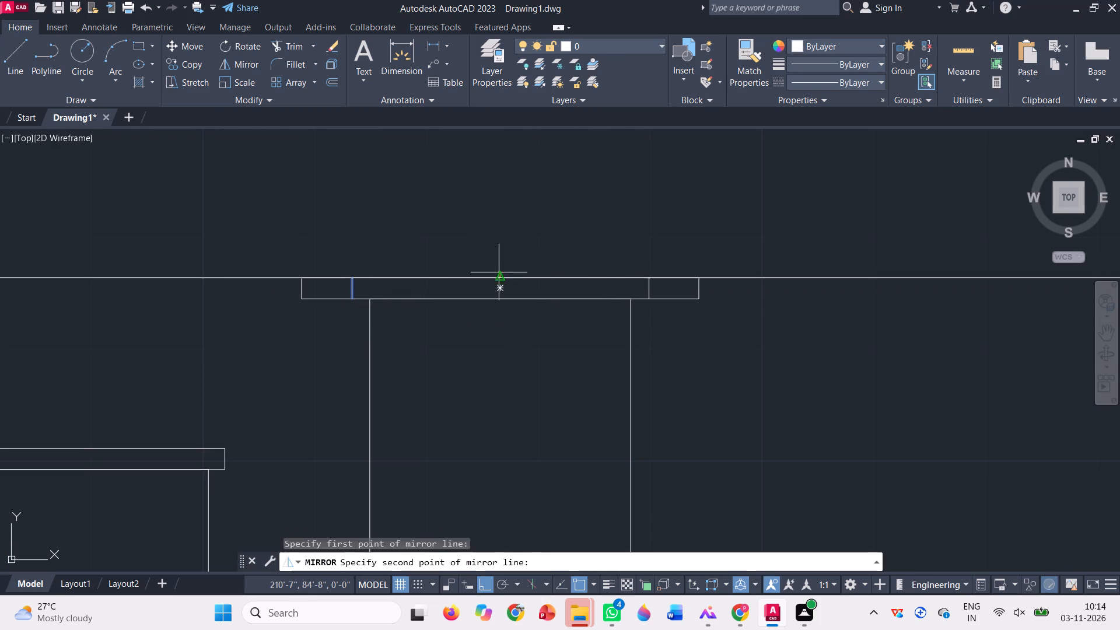
click(488, 178)
key(space)
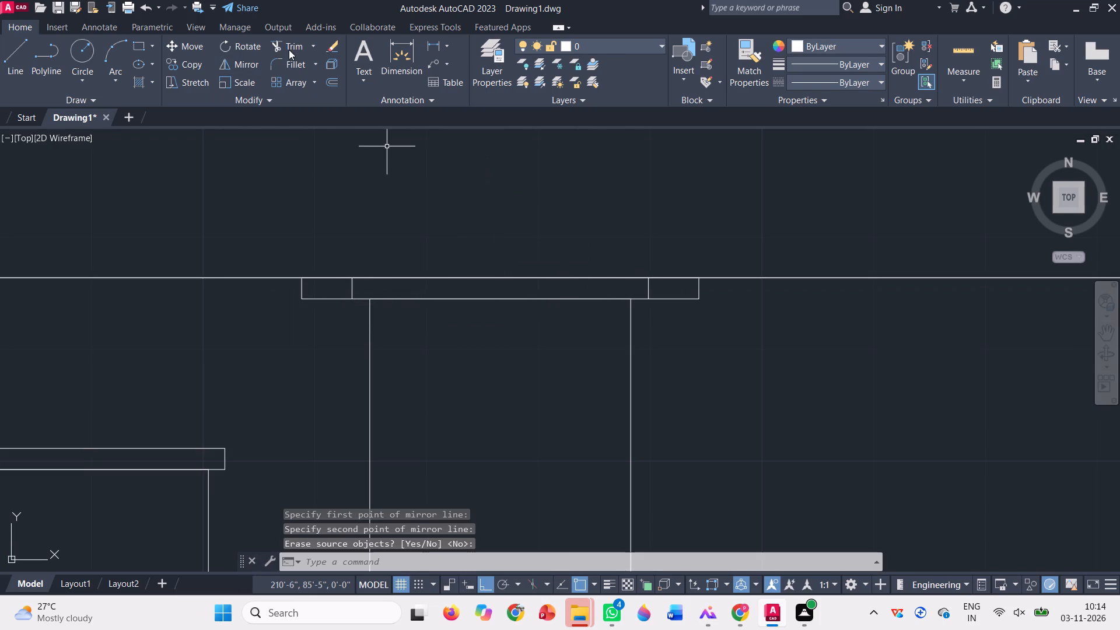
Trim away both ends of the tall column's cap outside the two short vertical lines.
click(289, 50)
scroll(708, 303, up, 1)
click(702, 277)
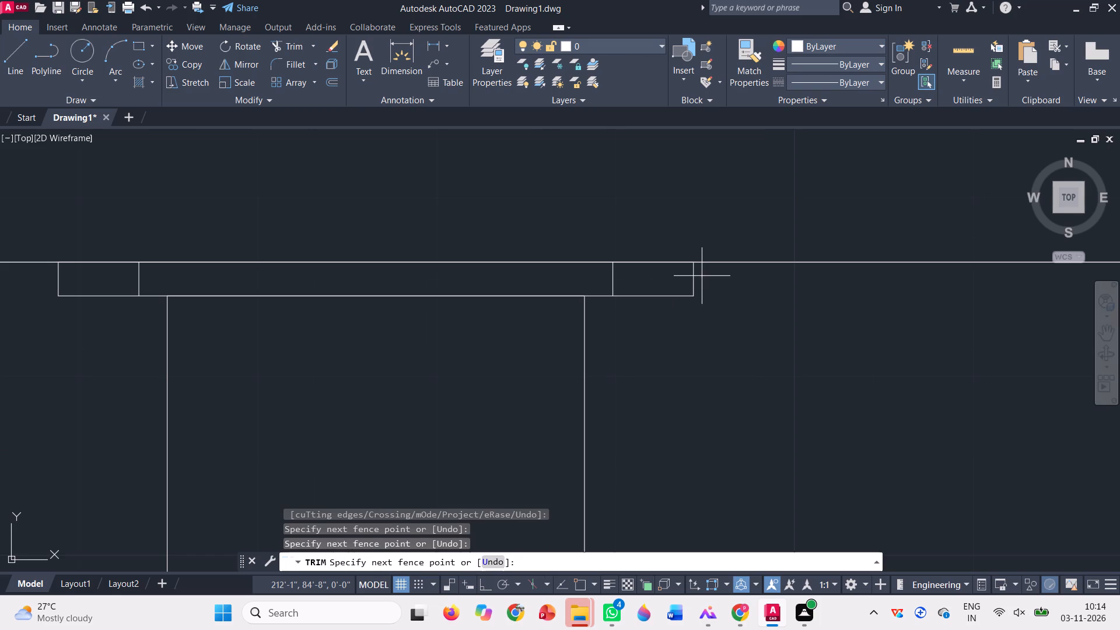
click(655, 307)
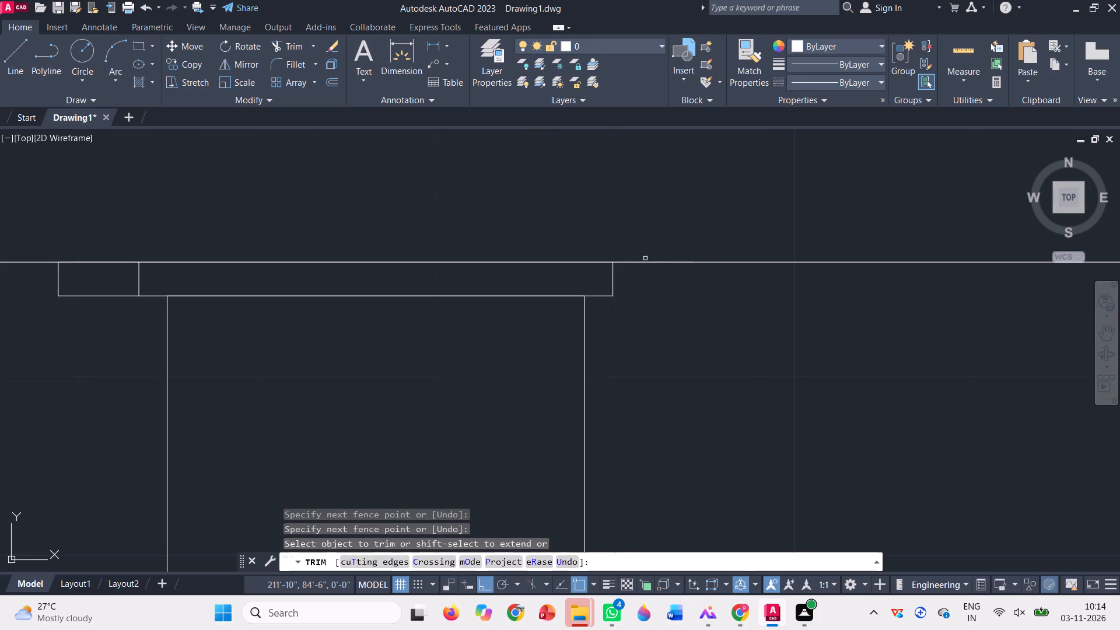
click(647, 264)
scroll(675, 286, down, 2)
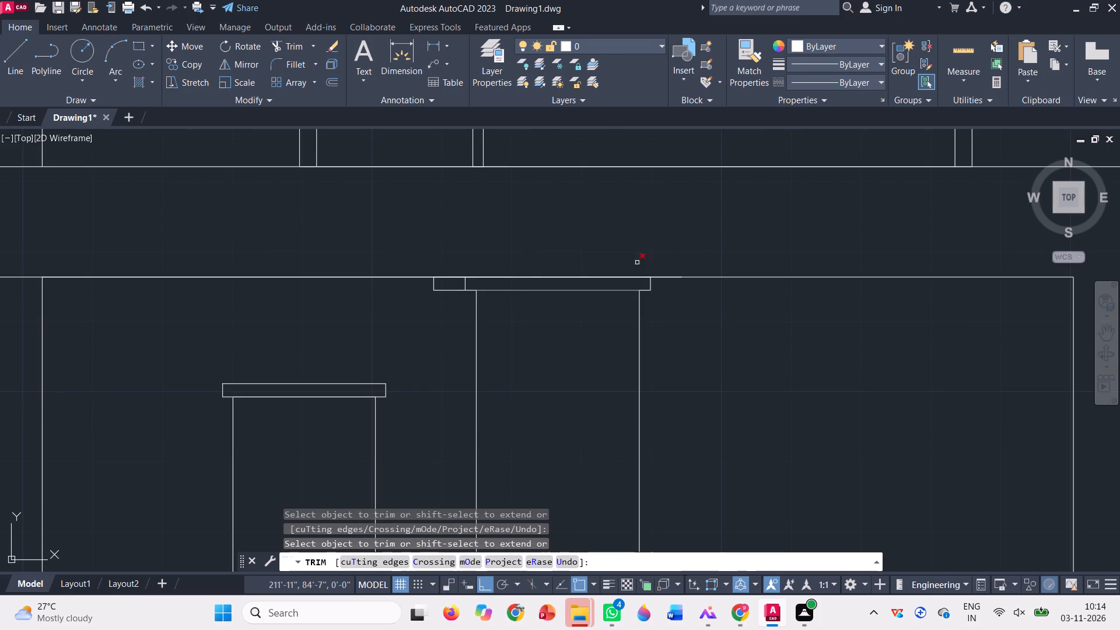
click(674, 276)
scroll(443, 292, up, 2)
click(414, 268)
click(468, 310)
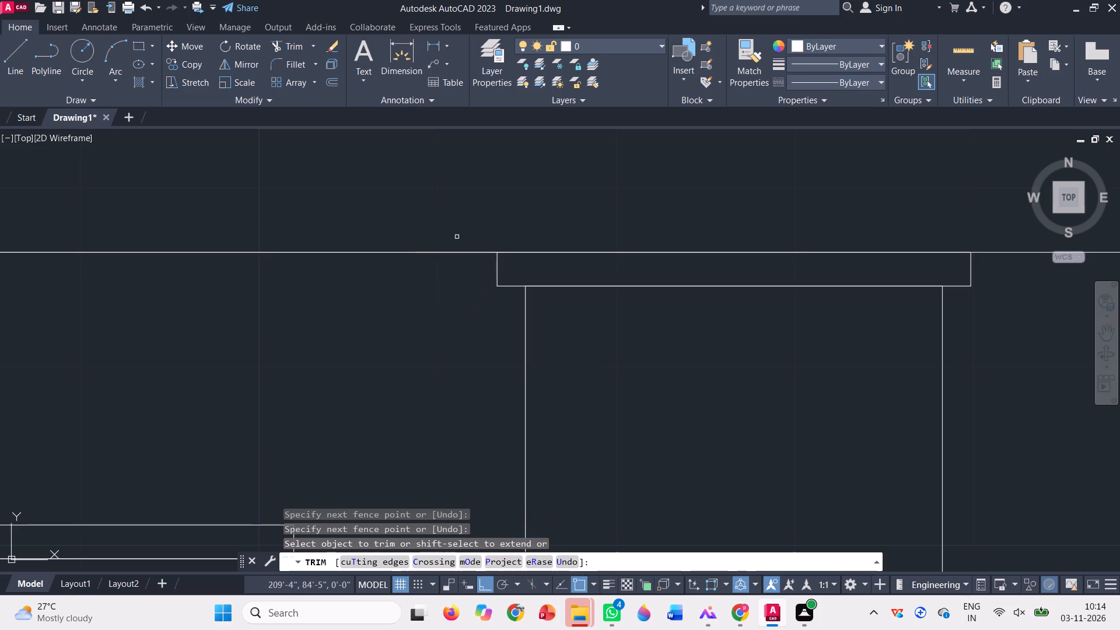
click(463, 251)
click(482, 254)
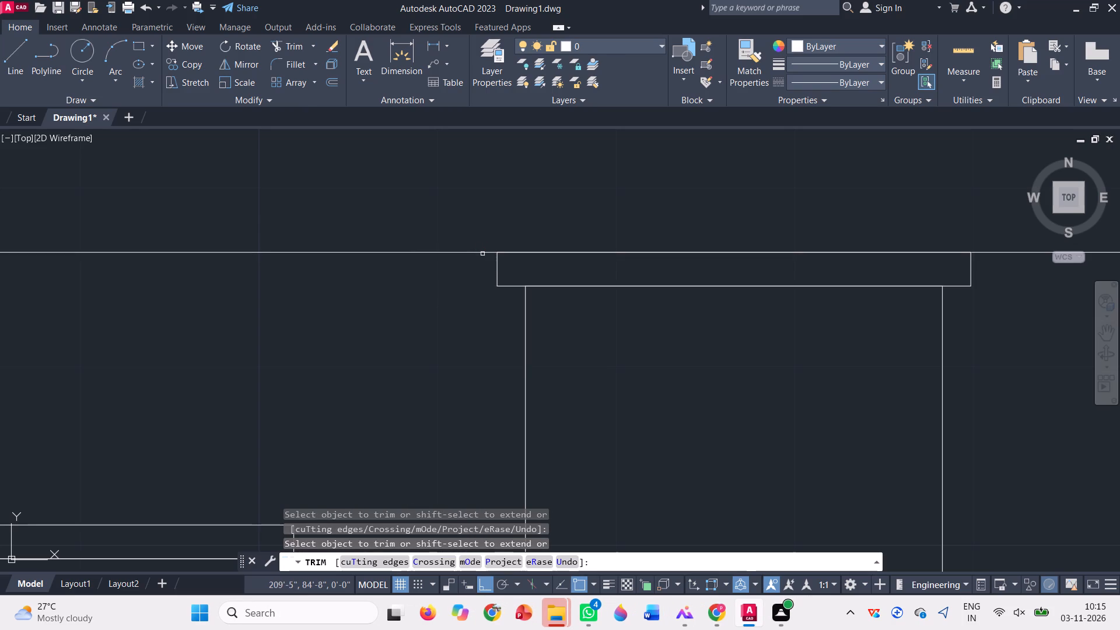
click(557, 253)
scroll(438, 245, down, 2)
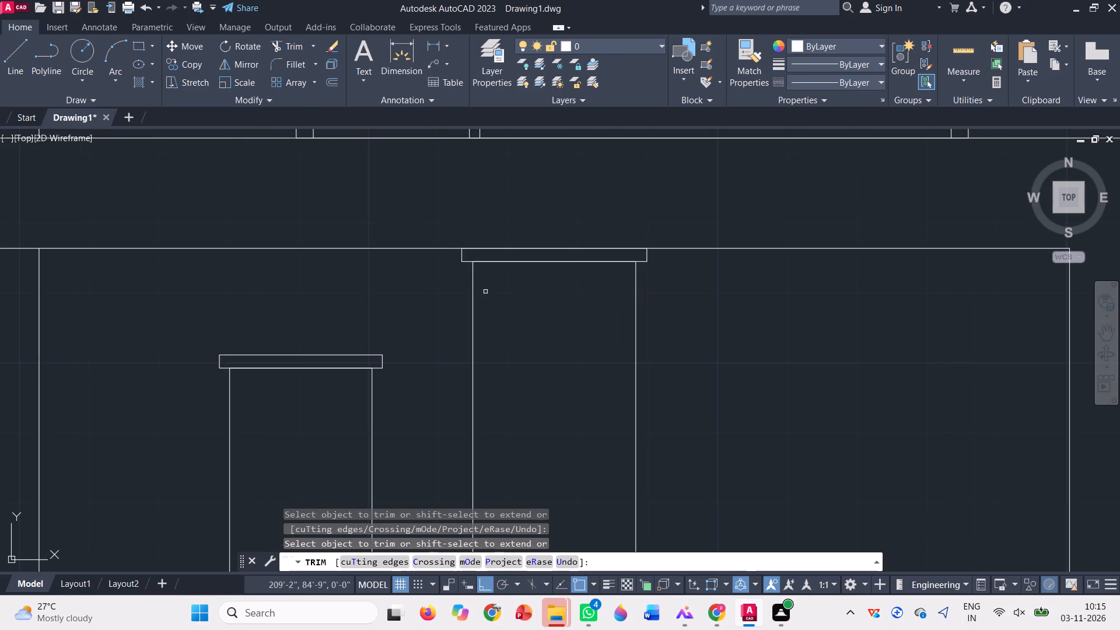
key(Escape)
scroll(480, 249, down, 2)
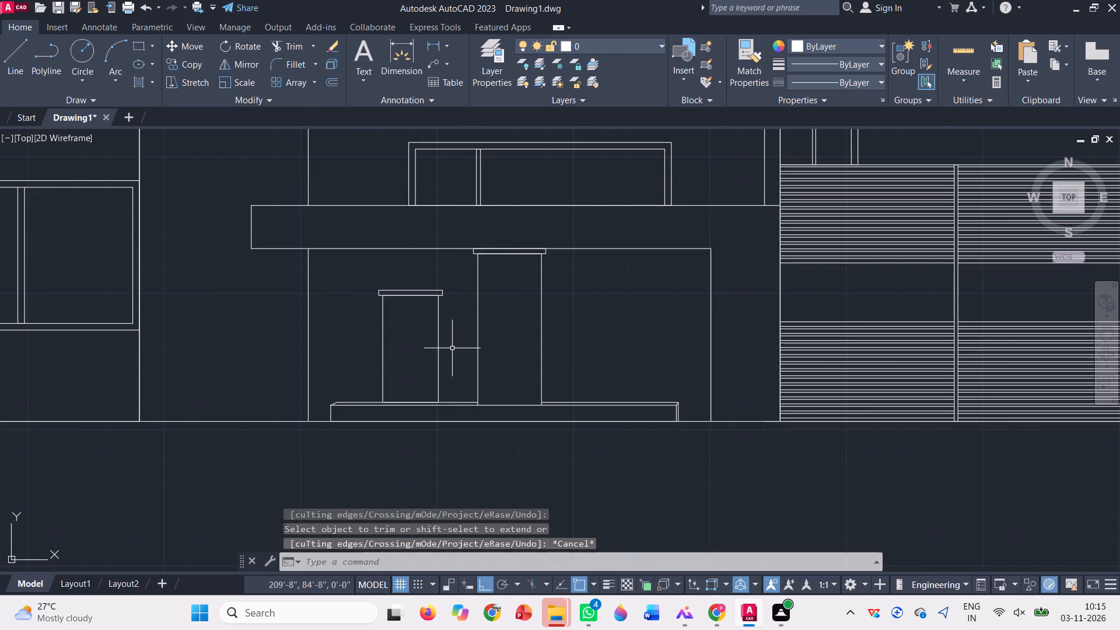
Trim one of the overlapping lines along the bottom of the shorter column where it meets the base's back edge.
scroll(418, 404, up, 2)
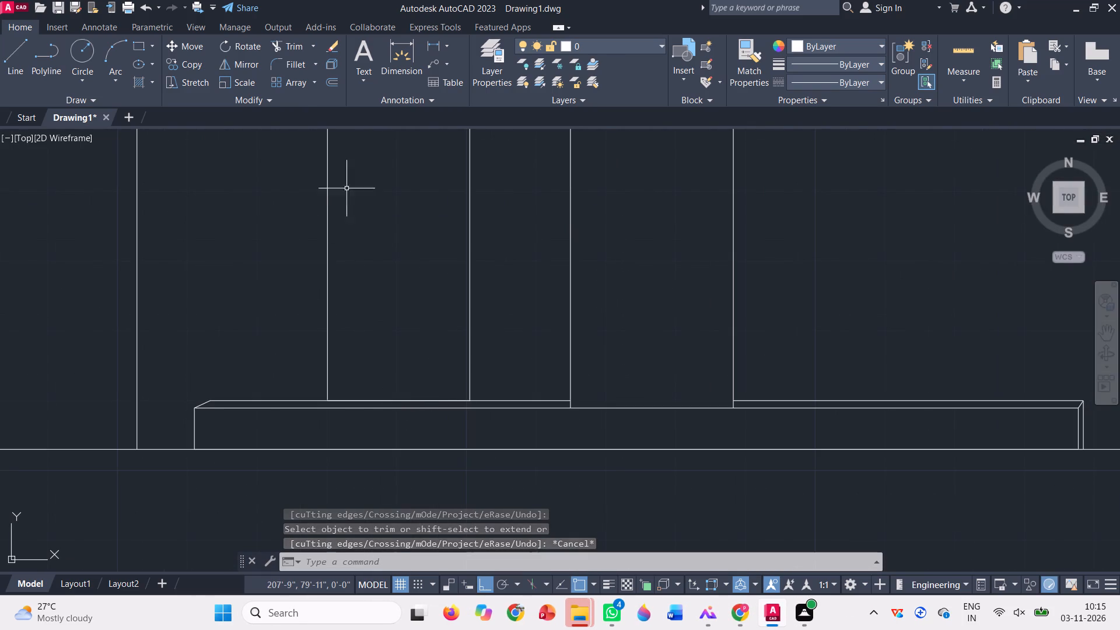
click(272, 33)
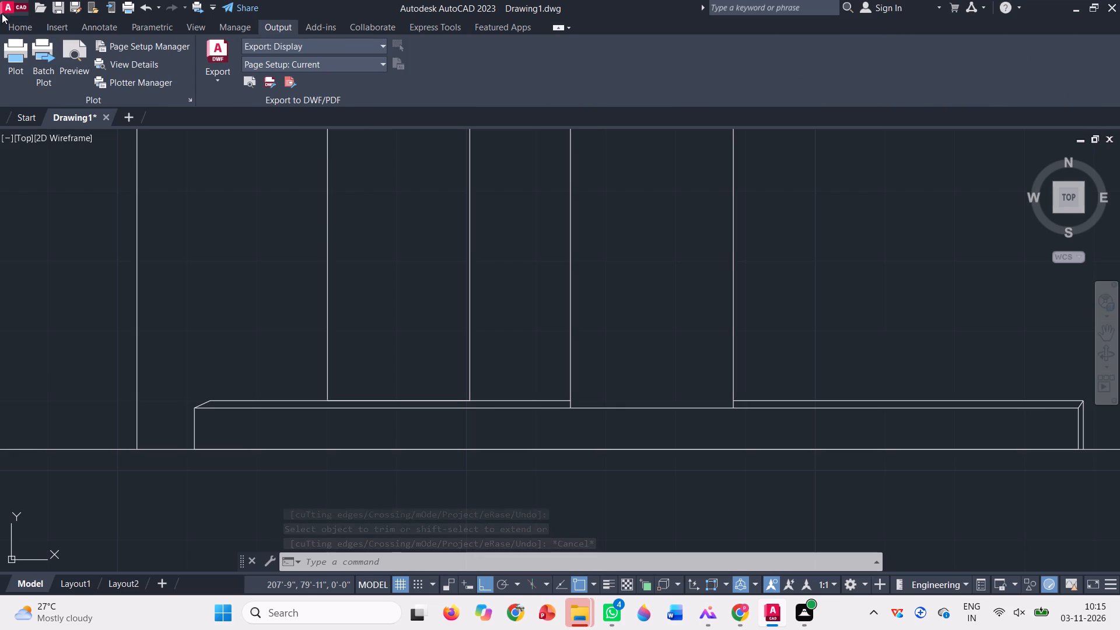
click(17, 21)
click(295, 50)
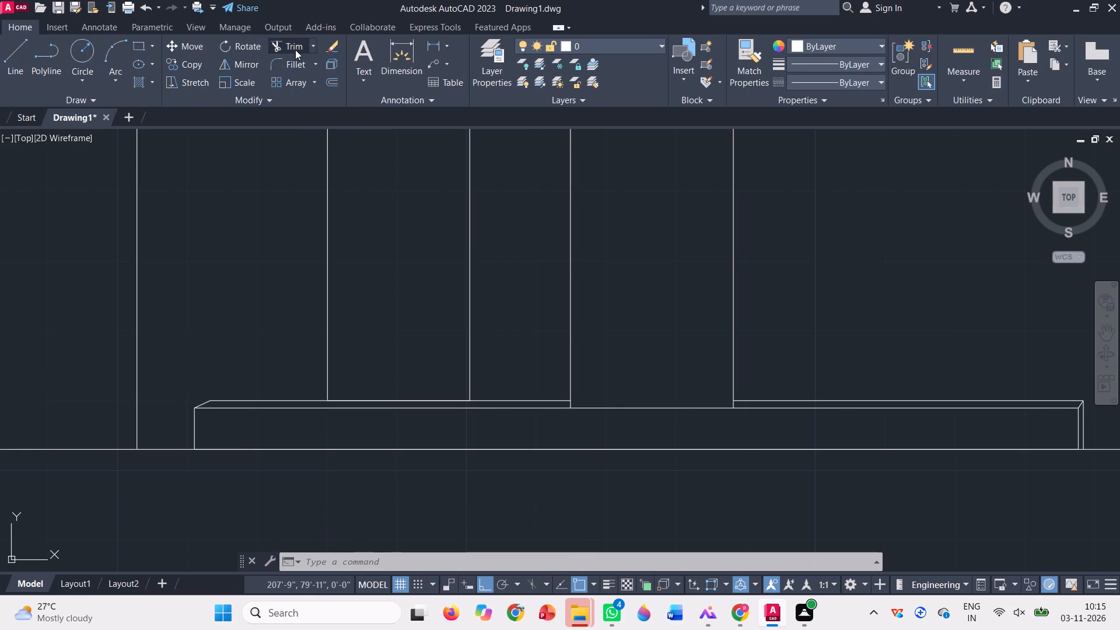
scroll(436, 422, up, 2)
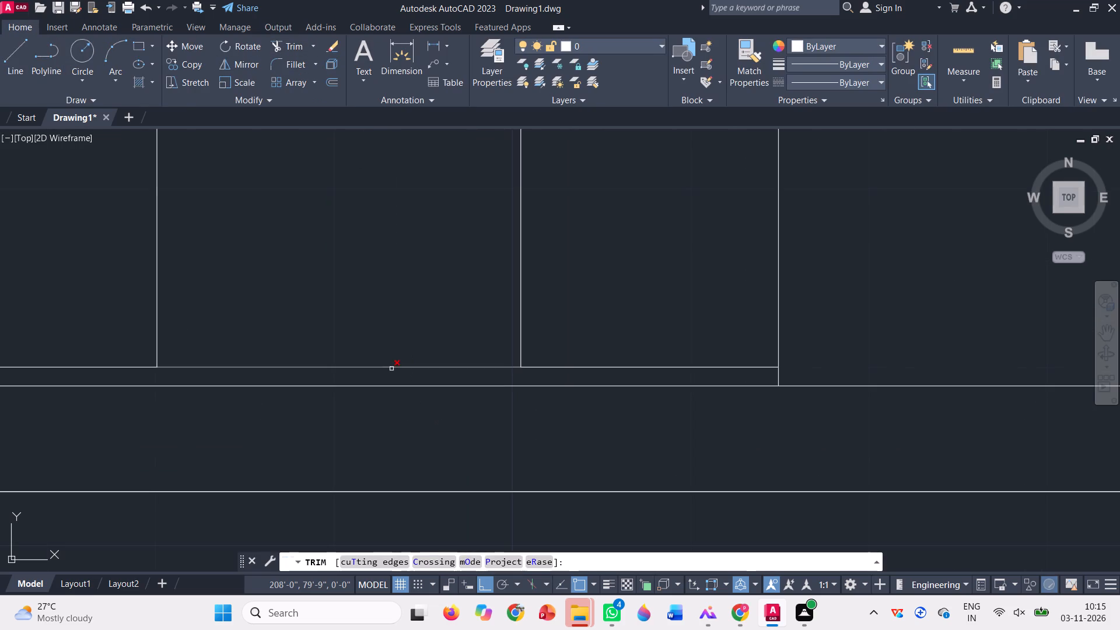
click(391, 369)
scroll(548, 416, down, 2)
key(Escape)
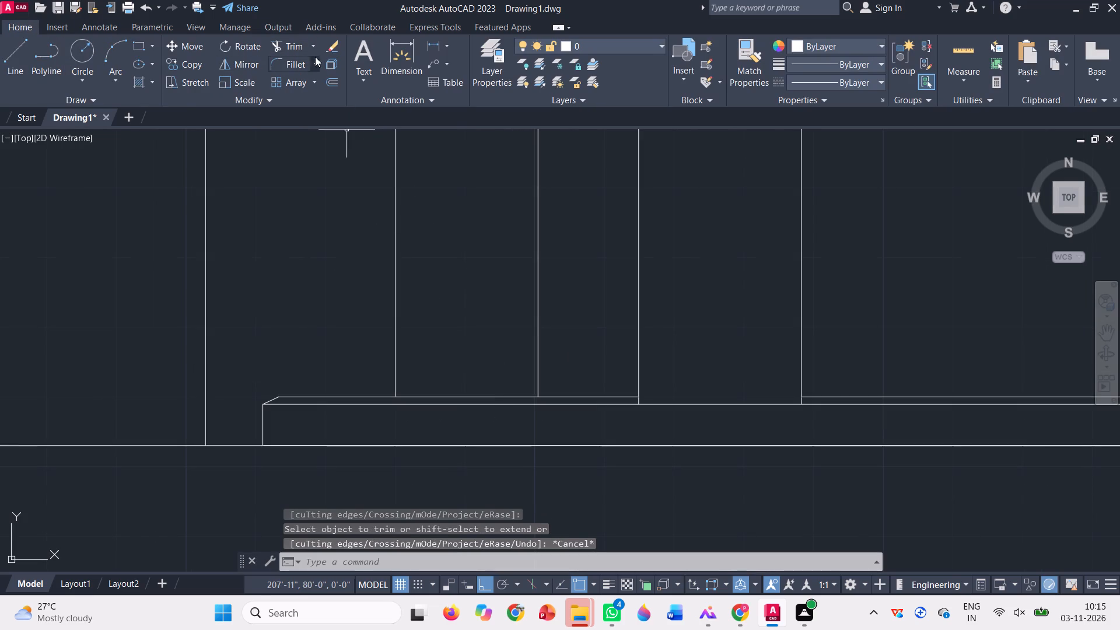
Extend both sides of the shorter column down to the front top edge of the raised base.
click(315, 48)
click(310, 94)
click(360, 299)
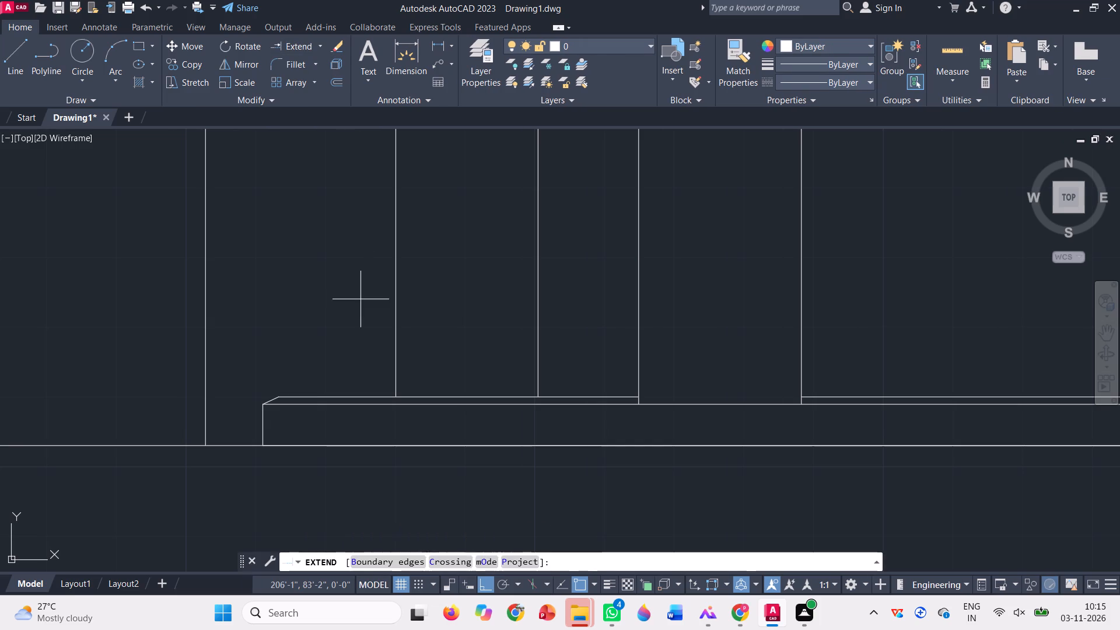
click(563, 297)
scroll(373, 362, down, 2)
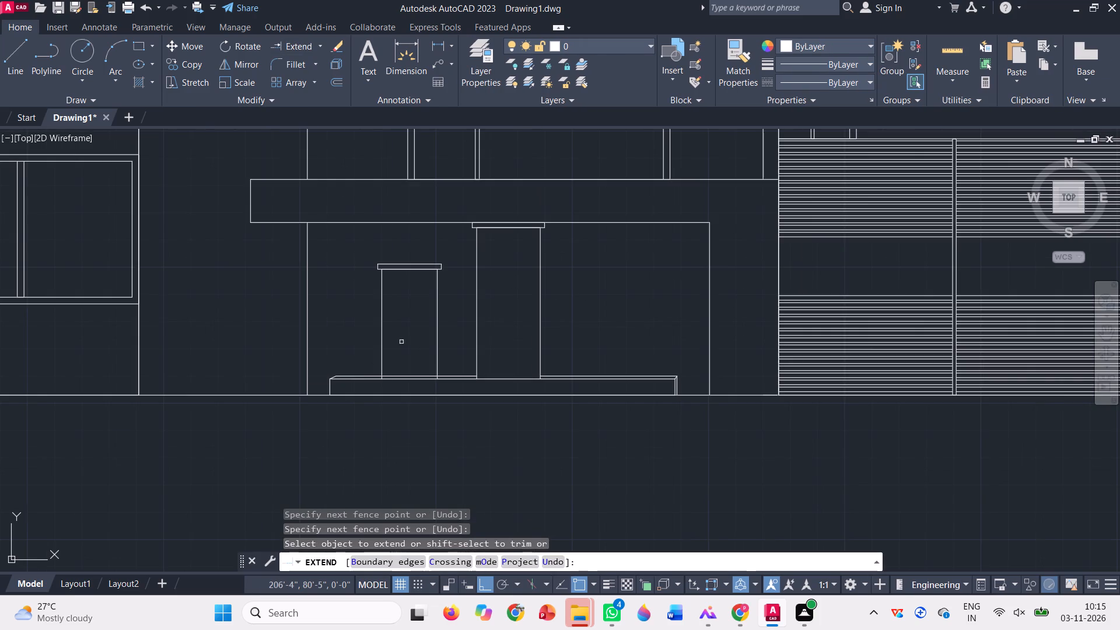
key(Escape)
Trim the base's back top edge between the two sides of the shorter column.
click(320, 47)
click(302, 78)
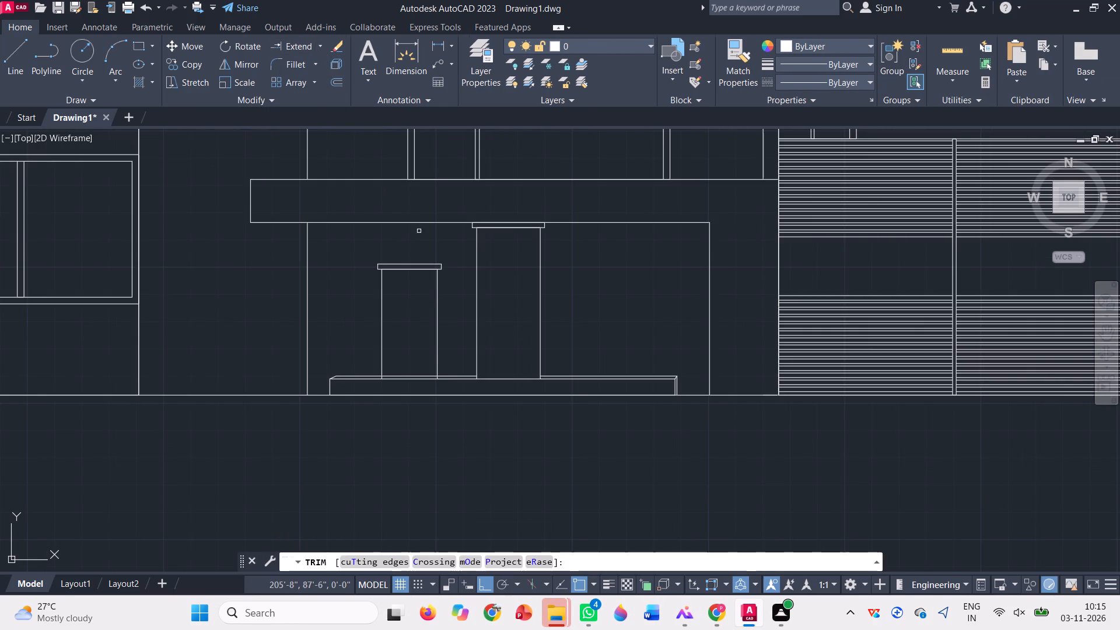
scroll(415, 372, up, 2)
click(413, 386)
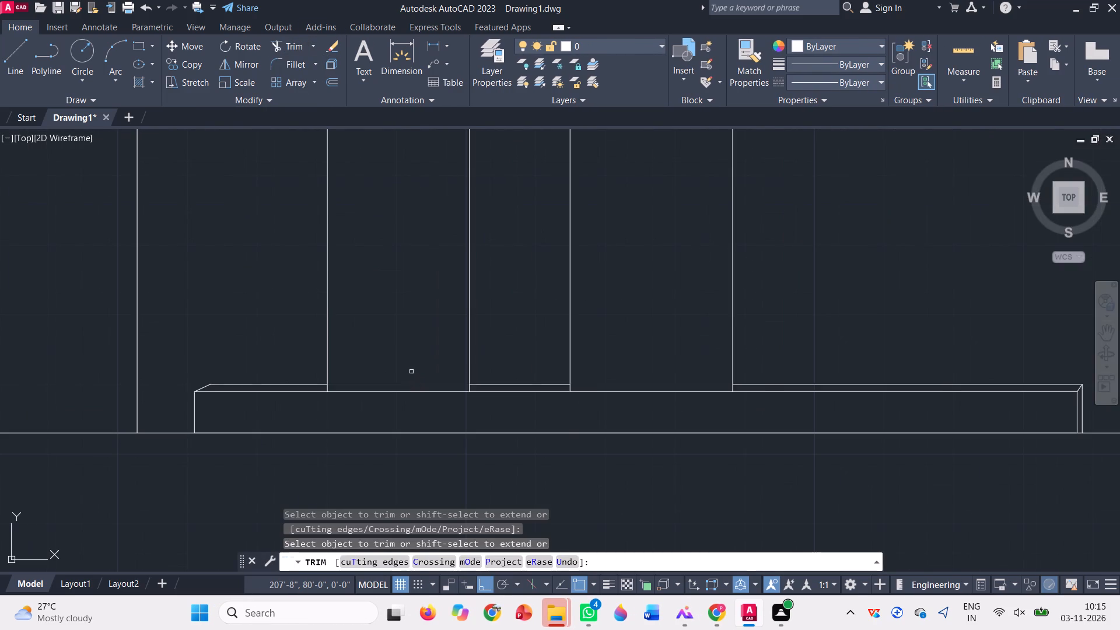
scroll(409, 369, down, 2)
key(Escape)
Mirror the shorter column with its cap about the tall column's vertical centreline, keeping the original.
click(449, 347)
click(344, 240)
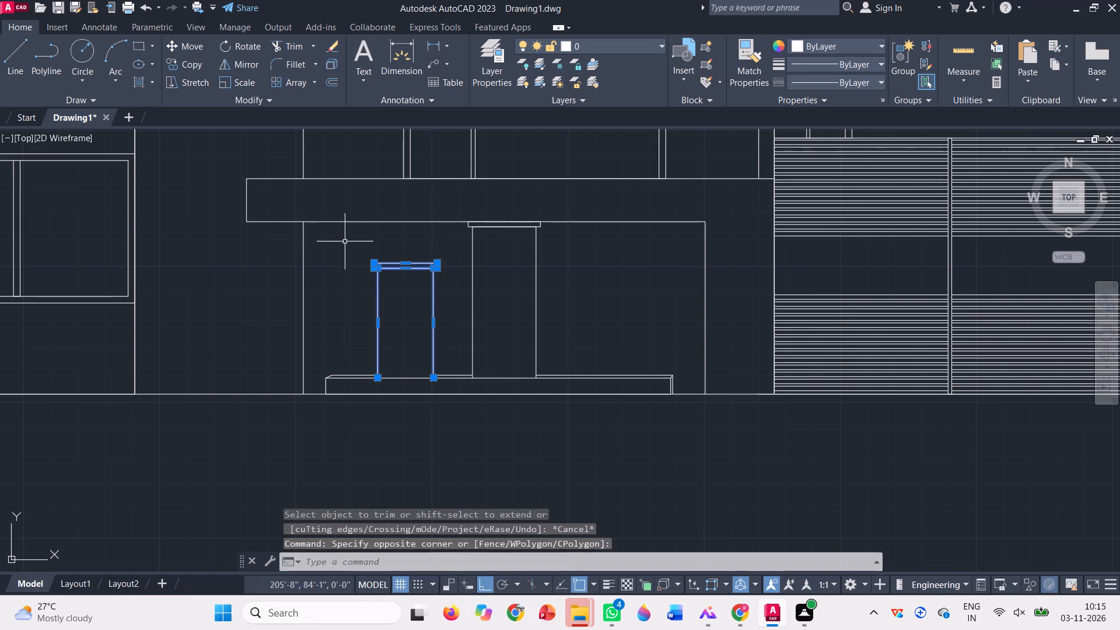
click(244, 61)
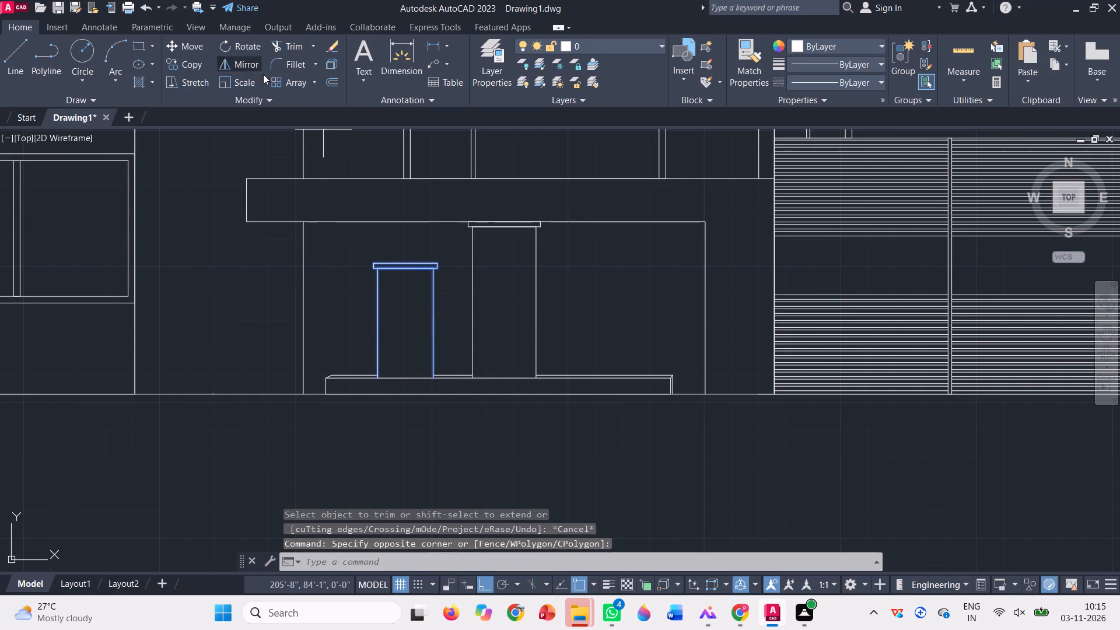
click(508, 226)
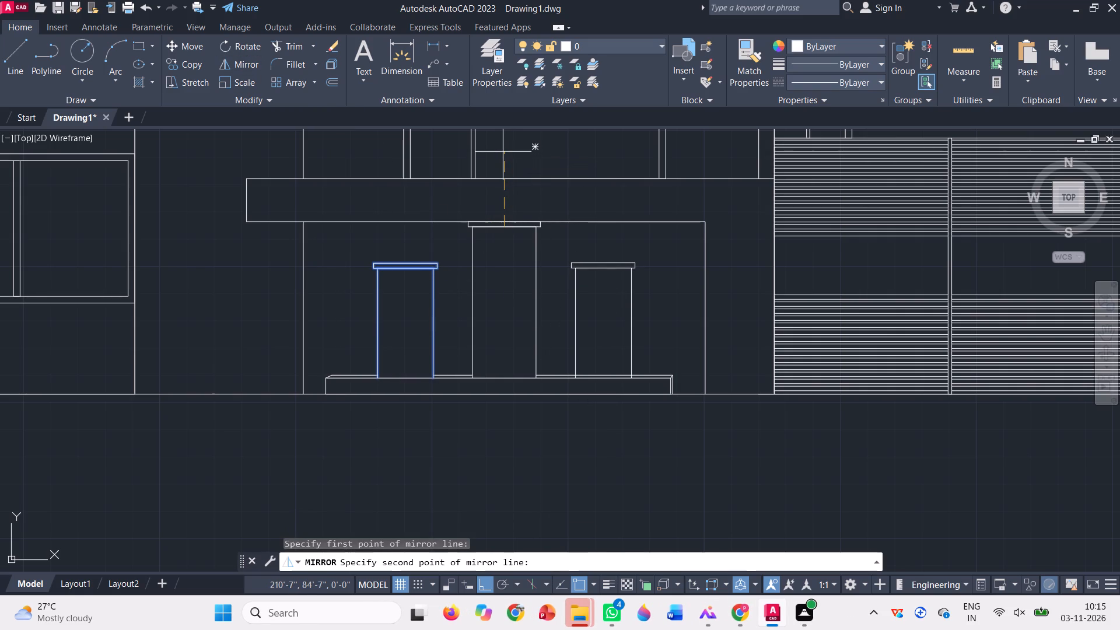
click(503, 152)
click(521, 162)
key(space)
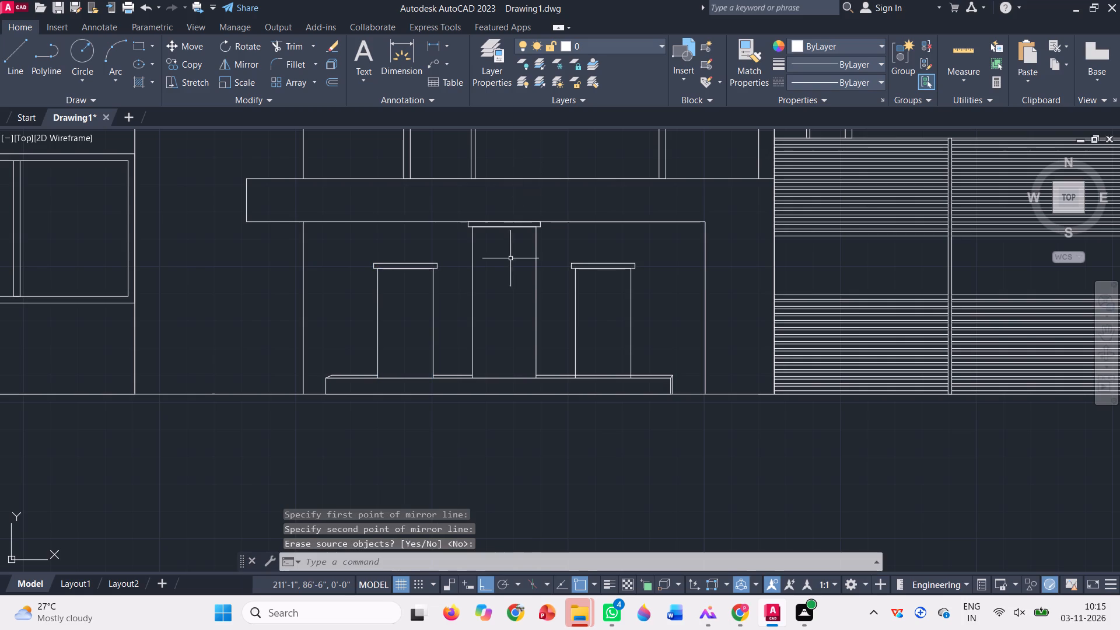
Trim the base's back top edge between the two sides of the mirrored shorter column.
click(293, 42)
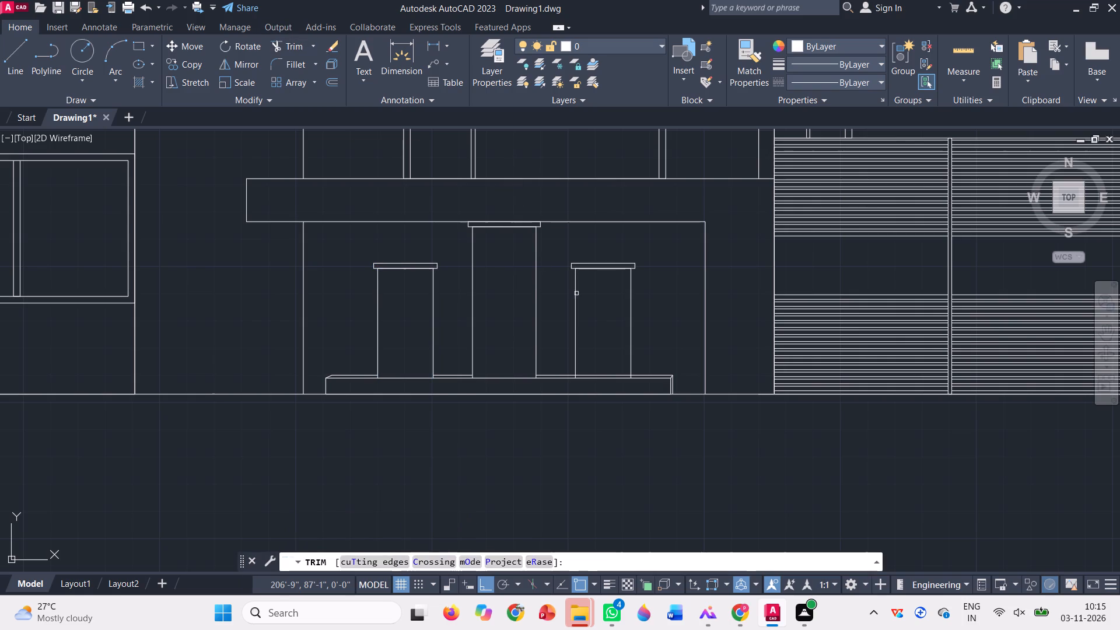
scroll(614, 377, up, 3)
click(615, 377)
click(604, 348)
scroll(597, 365, down, 4)
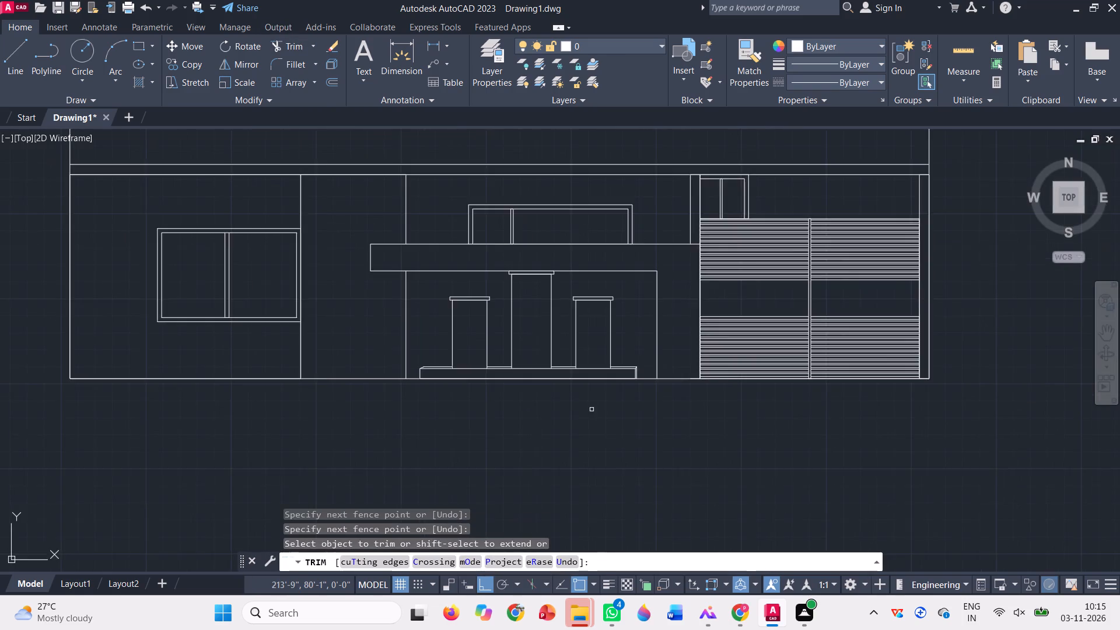
scroll(591, 412, down, 1)
key(Escape)
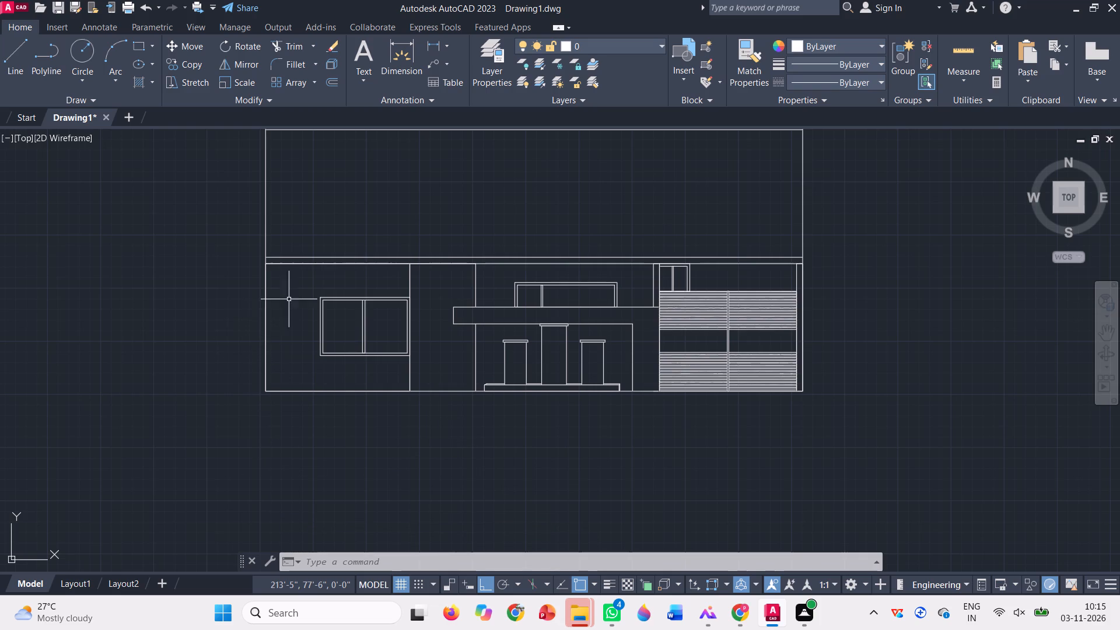
Copy the narrow pier at the ground floor's far right end to its far left end, aligning the top corners.
click(797, 276)
text(co)
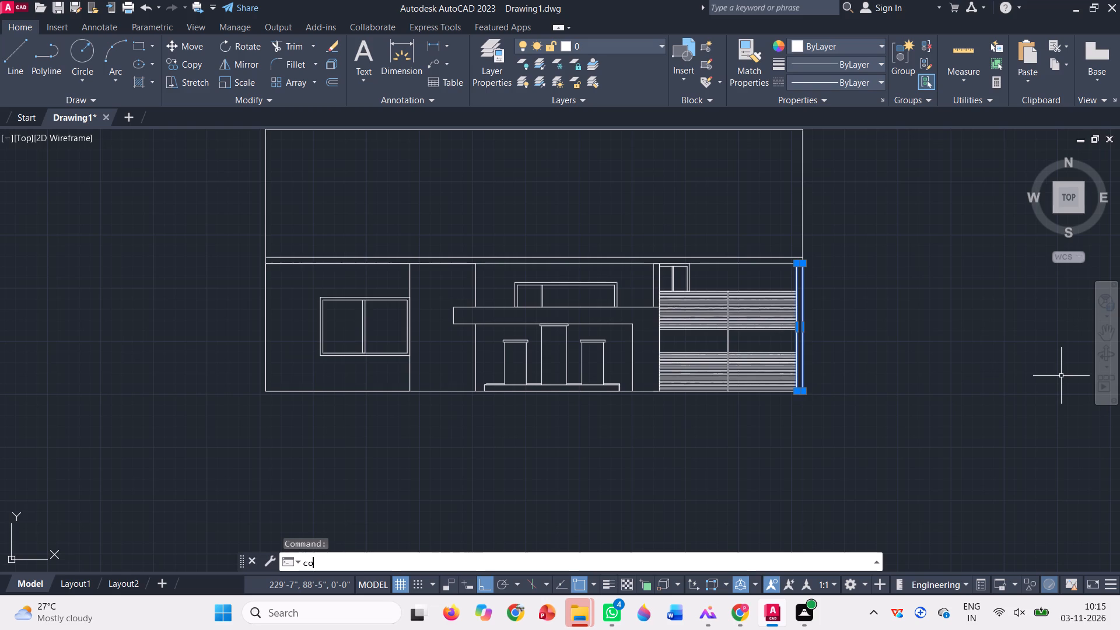
key(space)
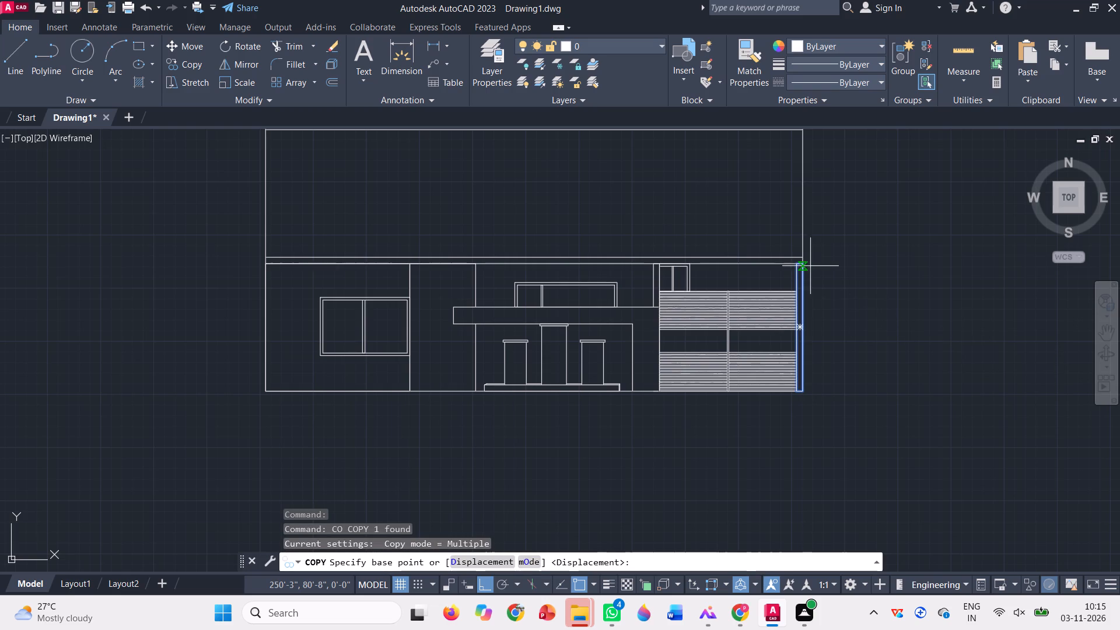
scroll(799, 264, up, 3)
click(790, 258)
scroll(840, 281, down, 3)
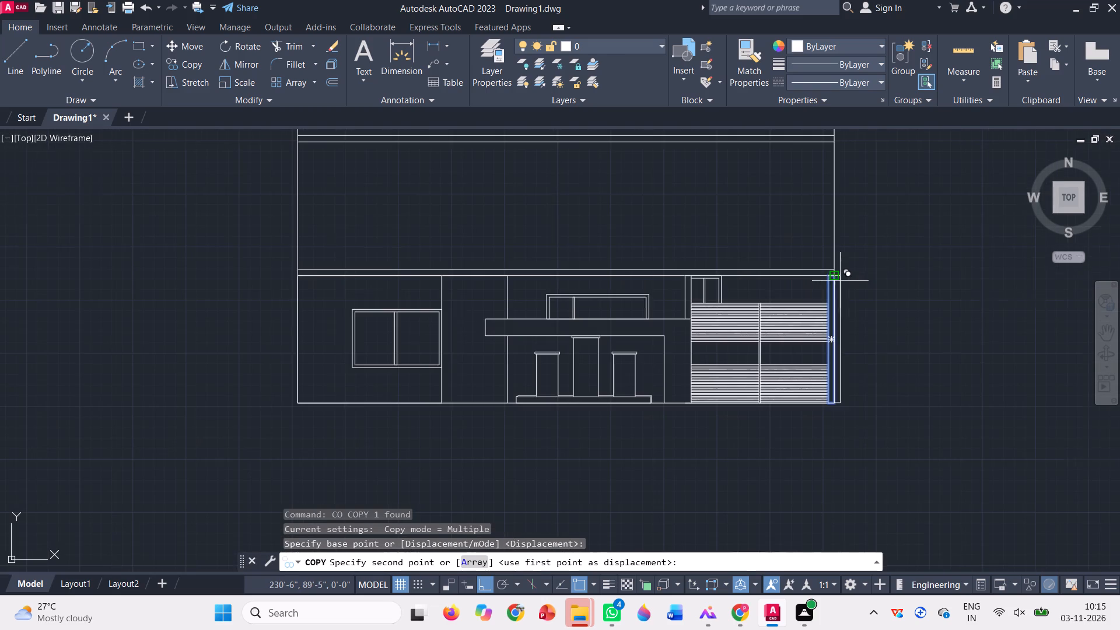
scroll(300, 264, up, 3)
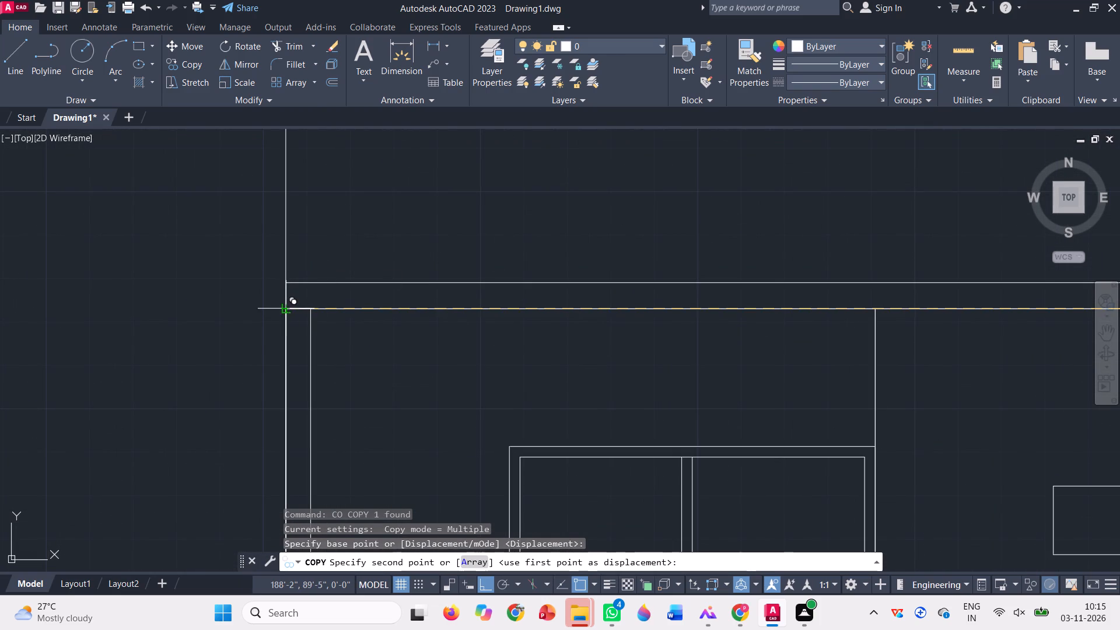
click(283, 307)
scroll(274, 299, down, 3)
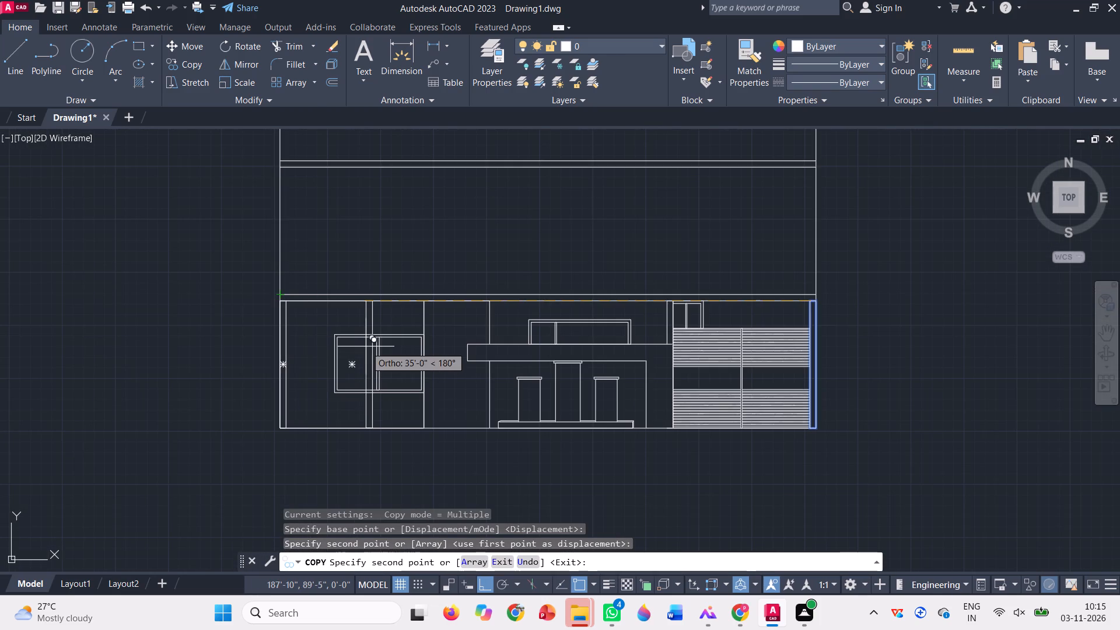
key(space)
Draw a short diagonal from the facade's lower left corner to the left pier's inner edge, continuing horizontally to the raised base's left side.
click(3, 69)
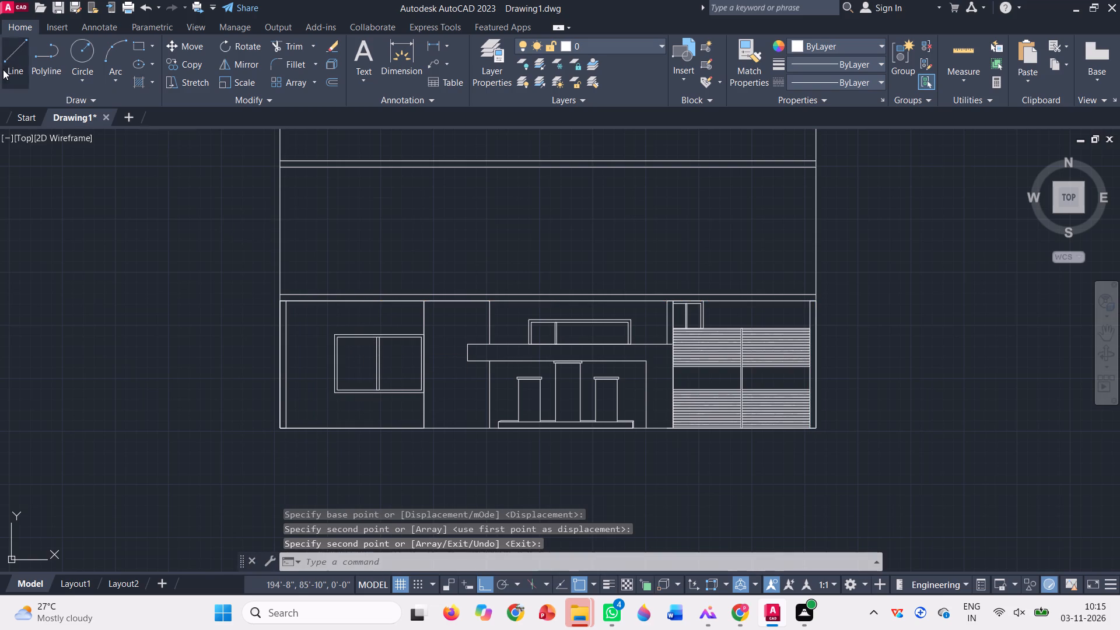
scroll(282, 415, up, 1)
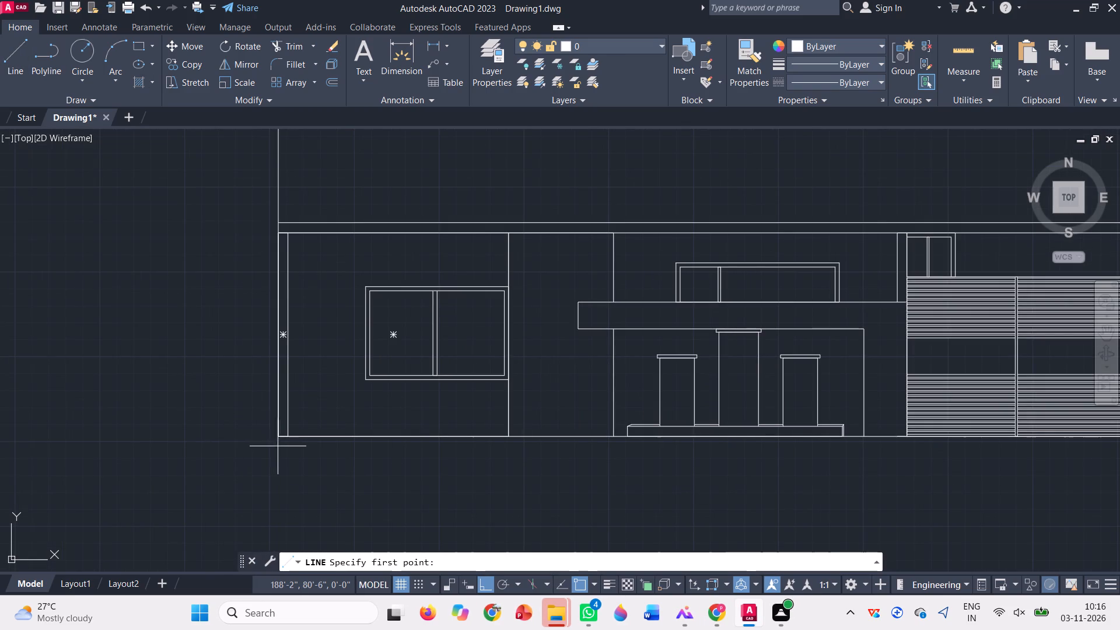
click(279, 437)
scroll(295, 428, up, 2)
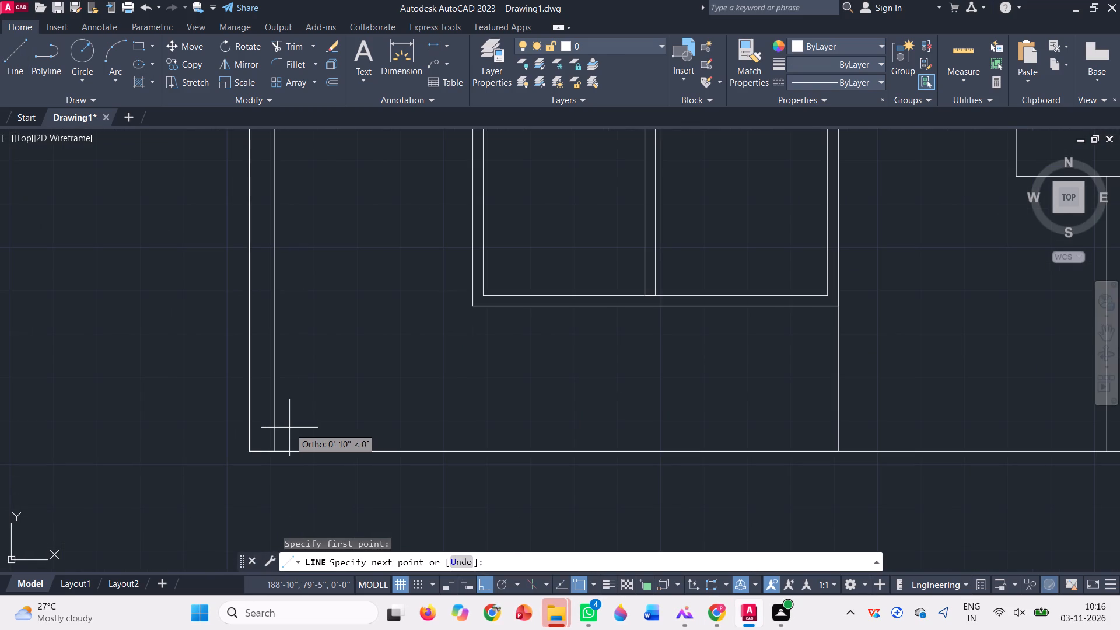
key(F8)
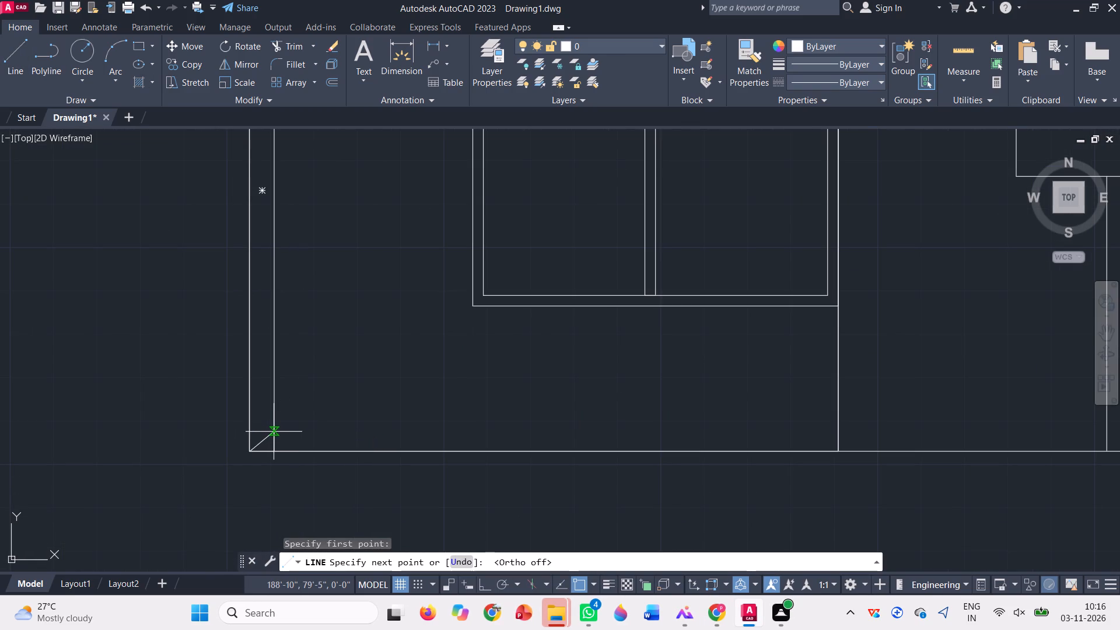
scroll(274, 432, up, 1)
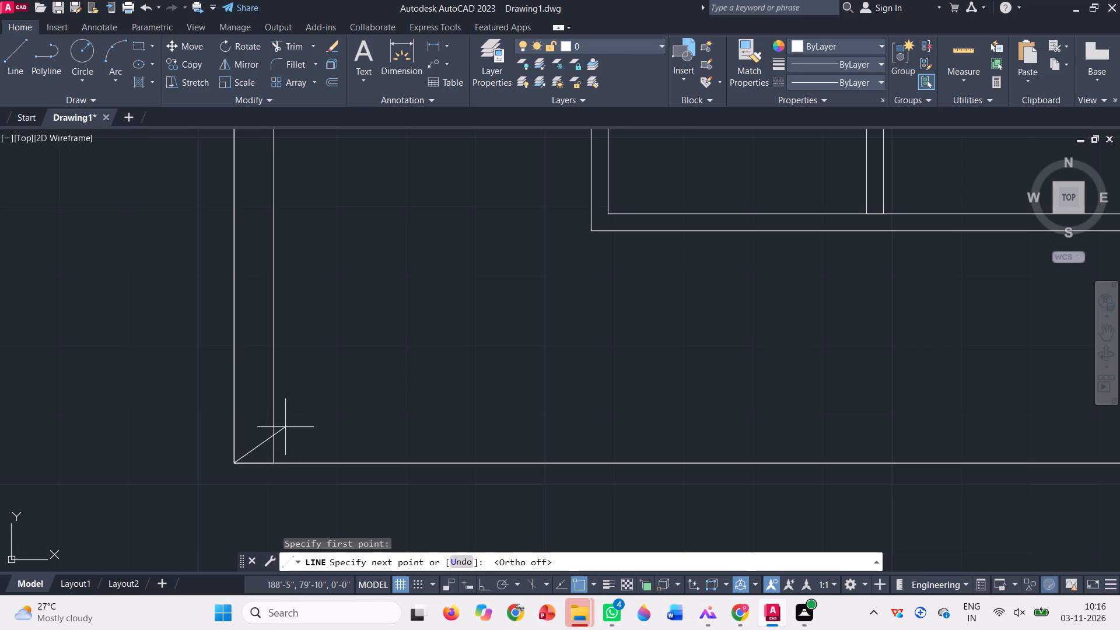
scroll(285, 427, up, 1)
click(274, 442)
scroll(73, 474, down, 3)
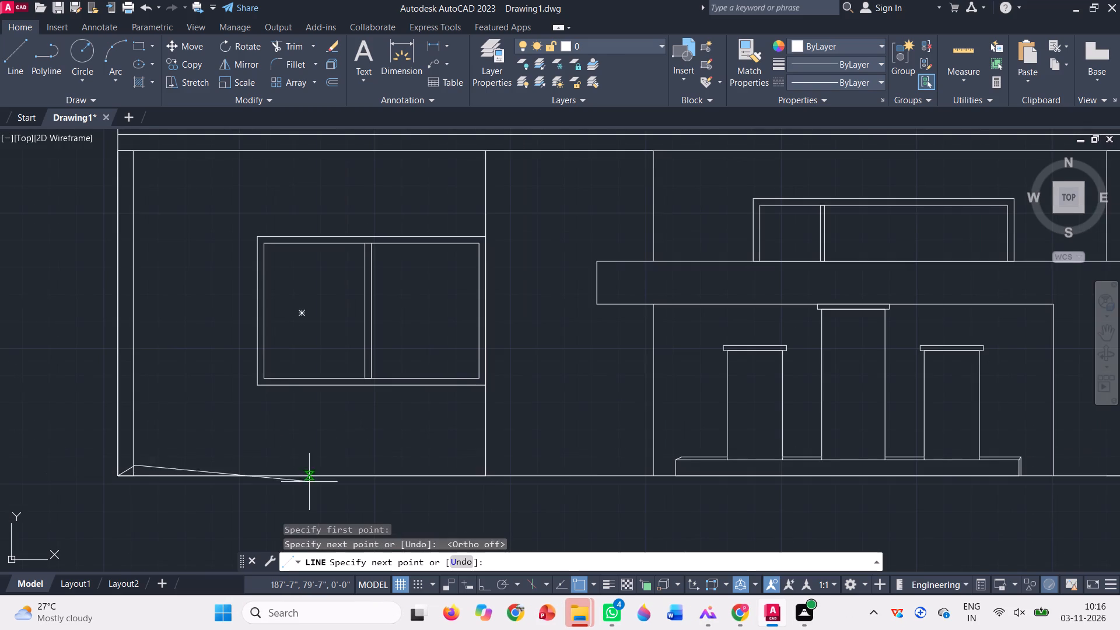
key(F8)
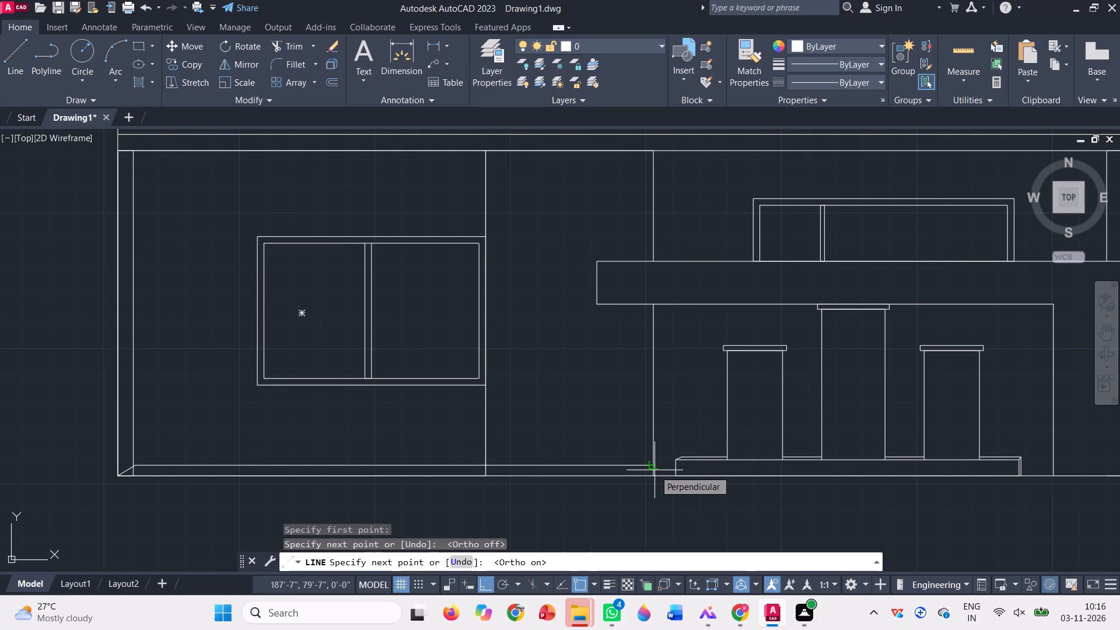
scroll(682, 470, up, 2)
click(670, 460)
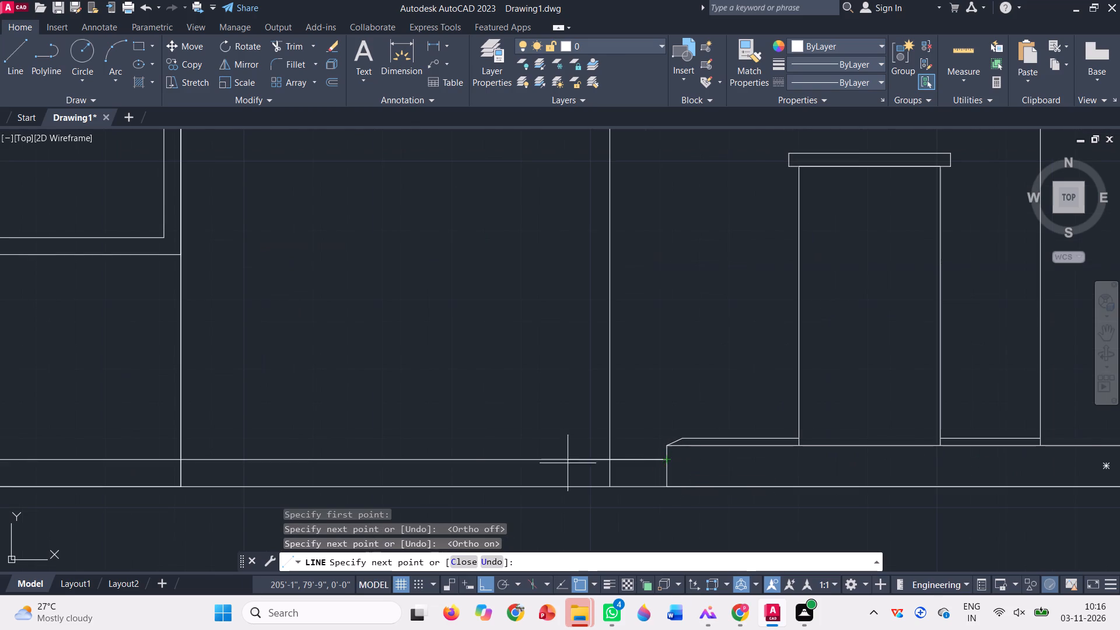
scroll(504, 457, down, 2)
key(space)
scroll(523, 451, down, 1)
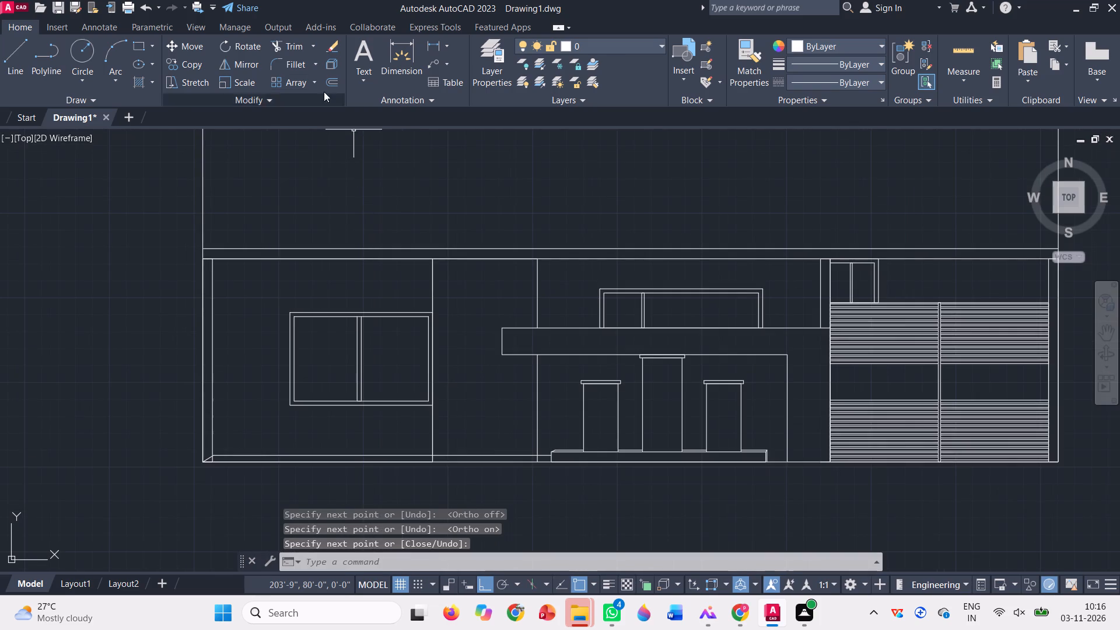
Trim the left pier's inner edge and both bay dividers below the new plinth line, along with the overlapping bottom edges.
click(287, 48)
scroll(213, 470, up, 3)
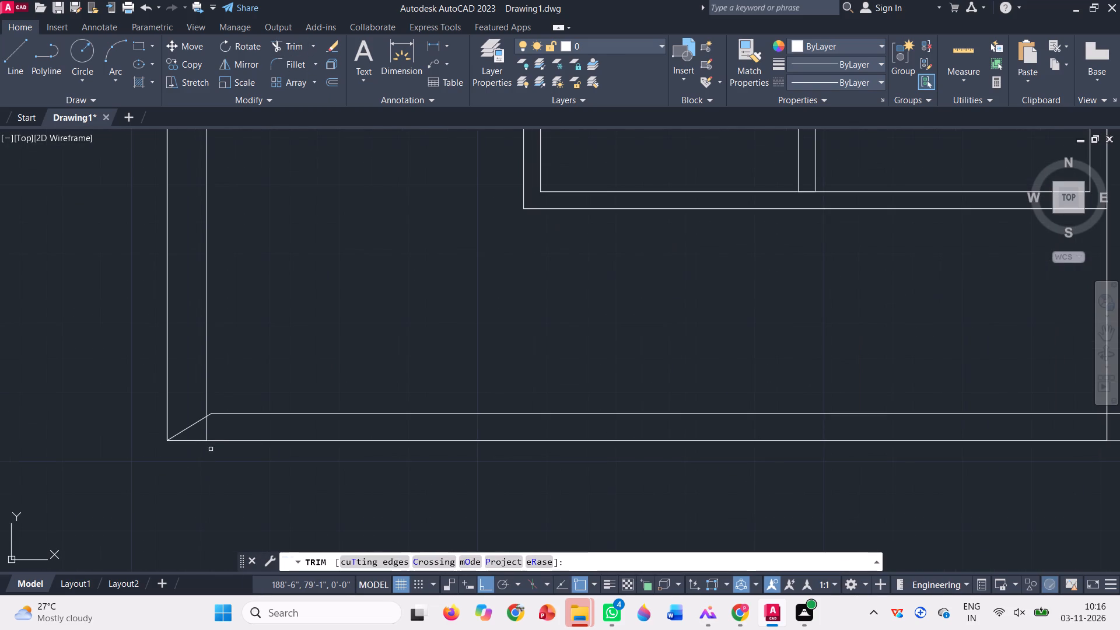
click(211, 432)
click(206, 429)
click(206, 429)
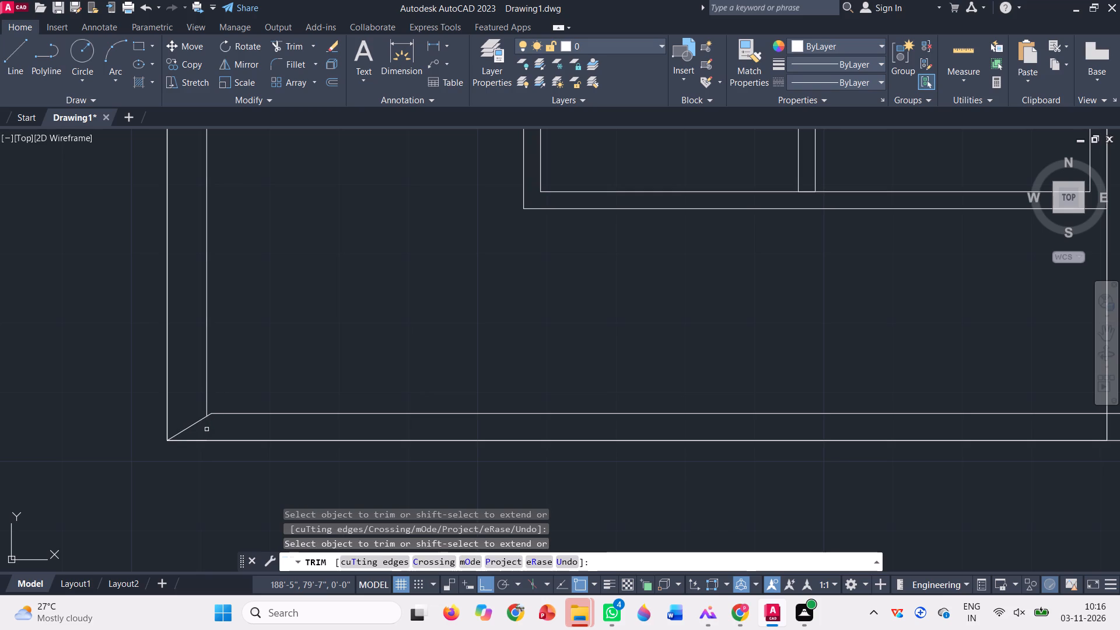
scroll(206, 429, down, 2)
scroll(733, 435, up, 2)
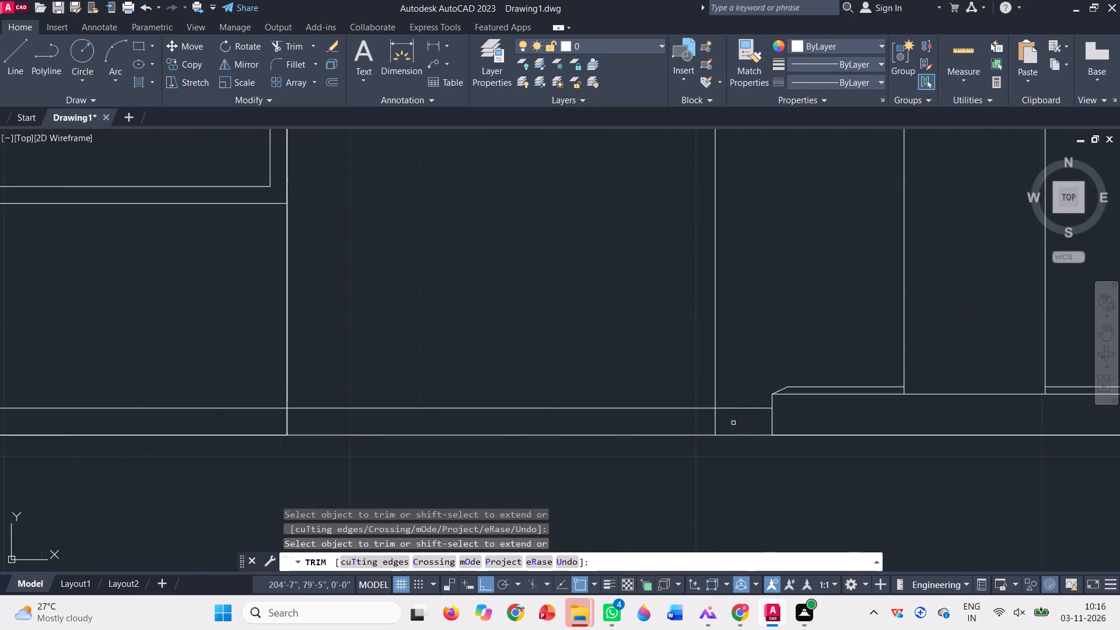
click(733, 423)
click(253, 418)
scroll(377, 437, down, 3)
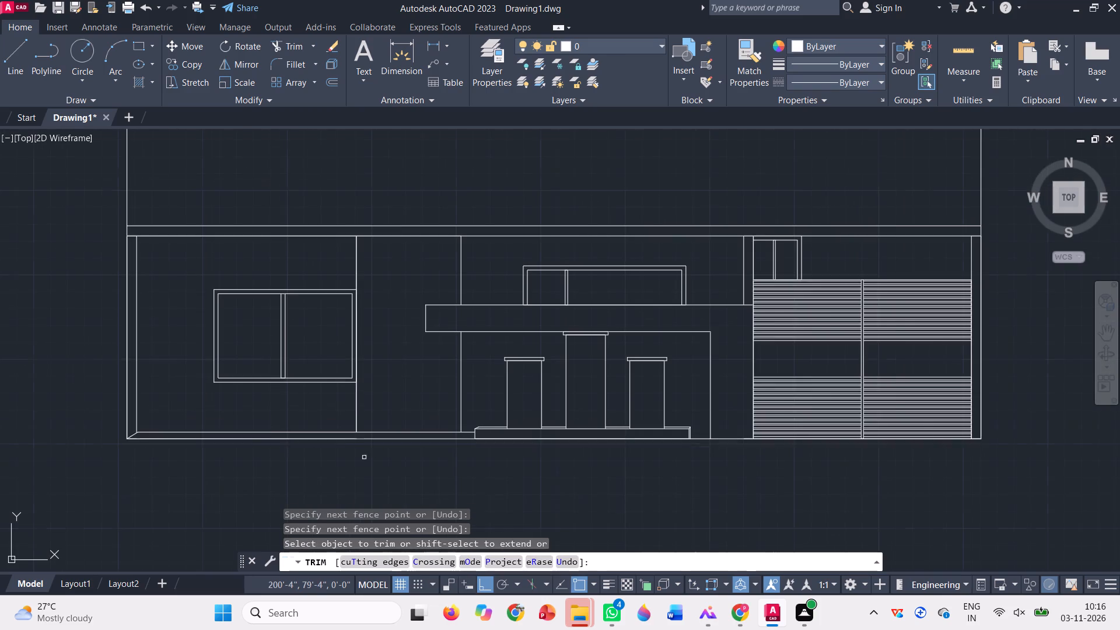
click(269, 438)
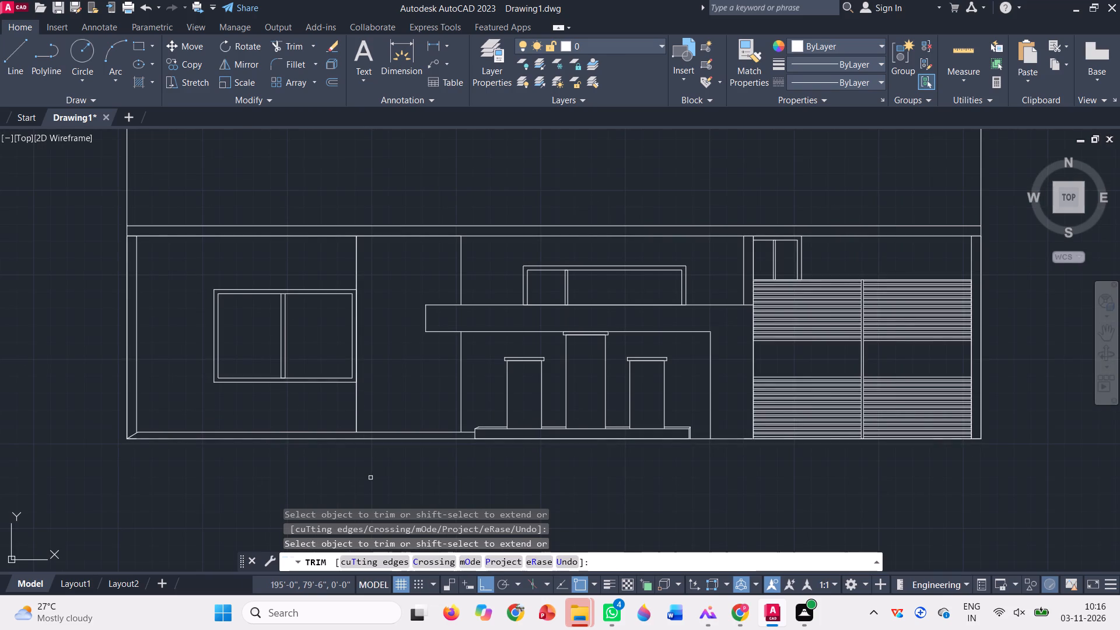
scroll(120, 444, up, 4)
click(202, 419)
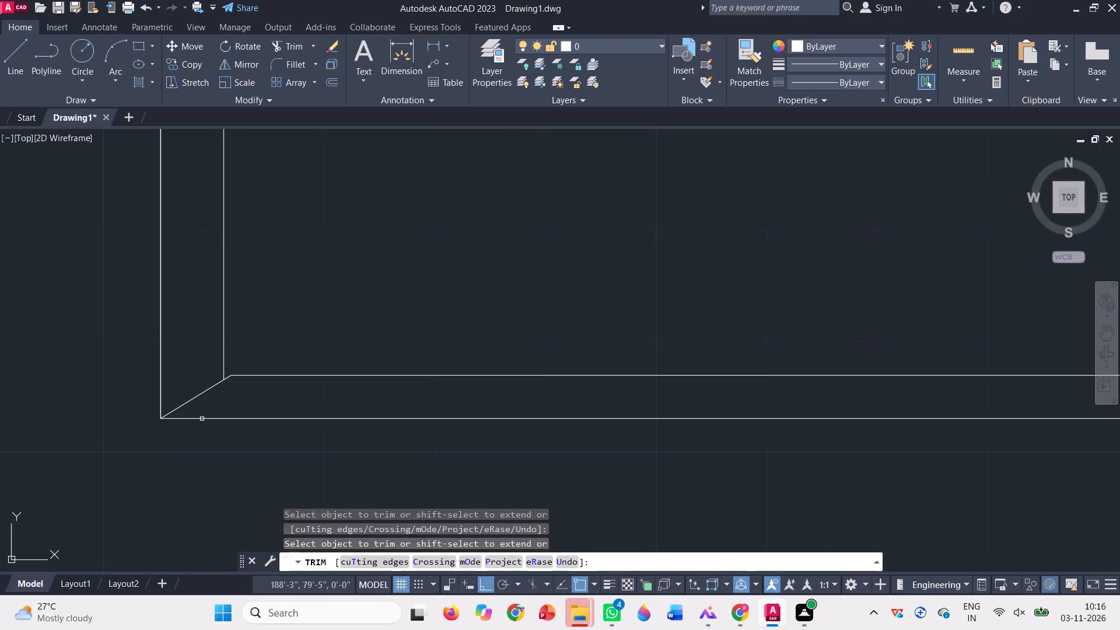
scroll(183, 450, down, 3)
scroll(127, 470, down, 2)
key(Escape)
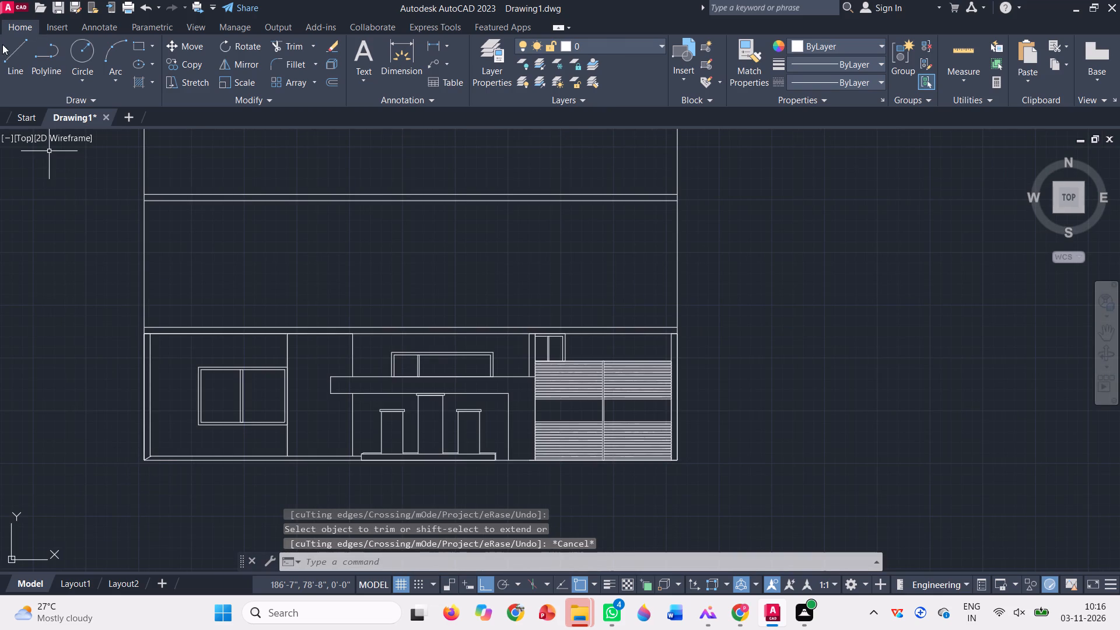
Draw a line about 2" down from the facade's lower left corner, then about 30'-10" horizontally to the slatted opening's left edge.
click(24, 63)
scroll(148, 467, up, 2)
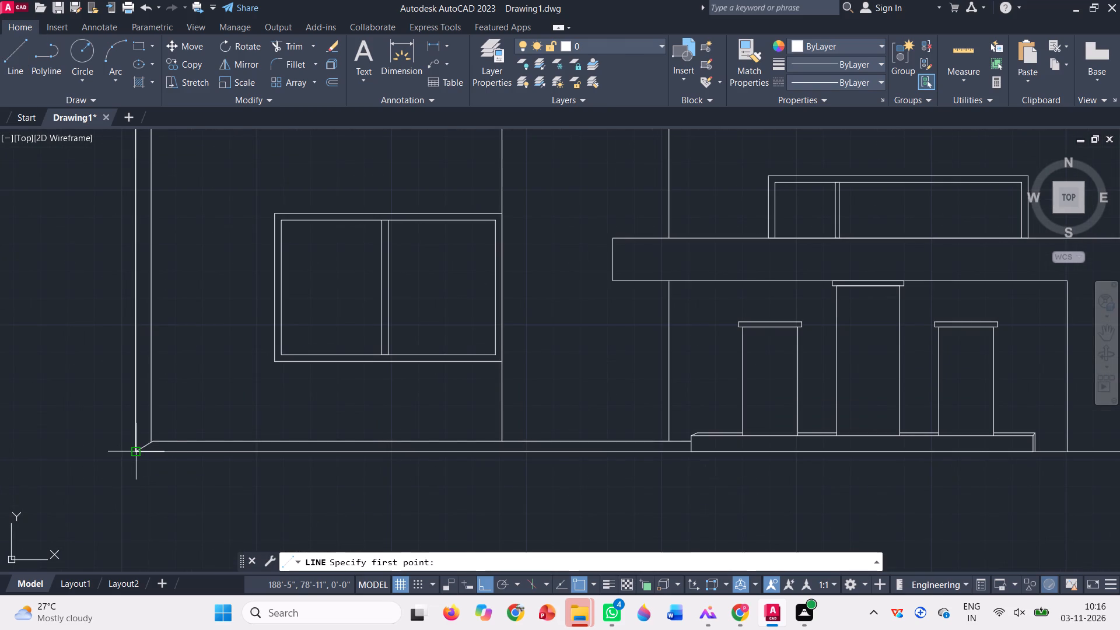
click(135, 453)
scroll(131, 471, up, 3)
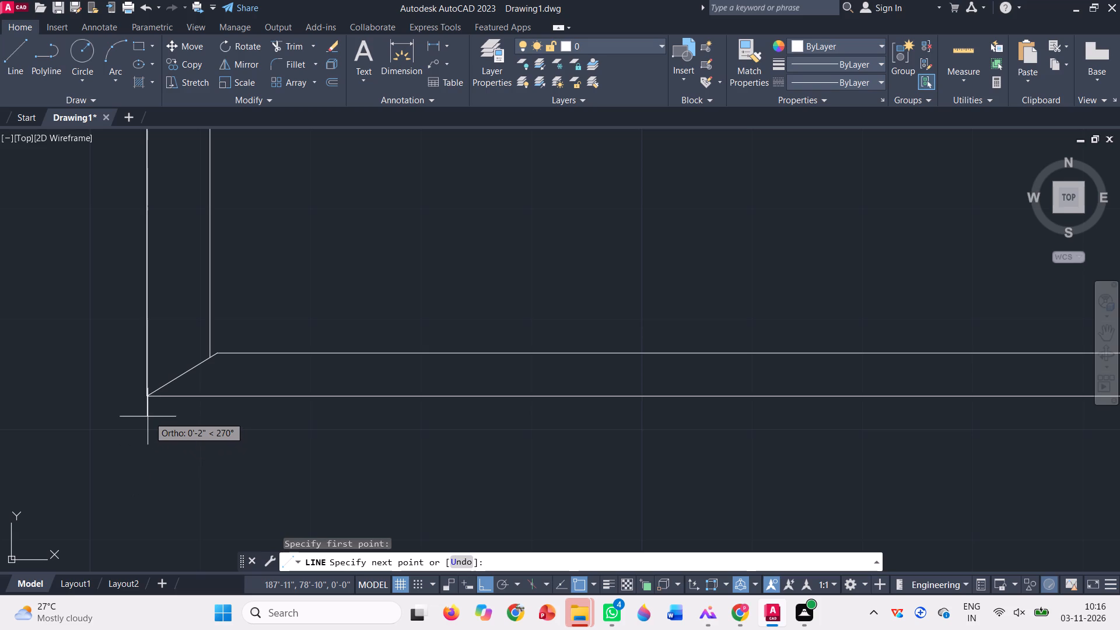
click(145, 421)
scroll(115, 395, up, 3)
scroll(89, 419, down, 6)
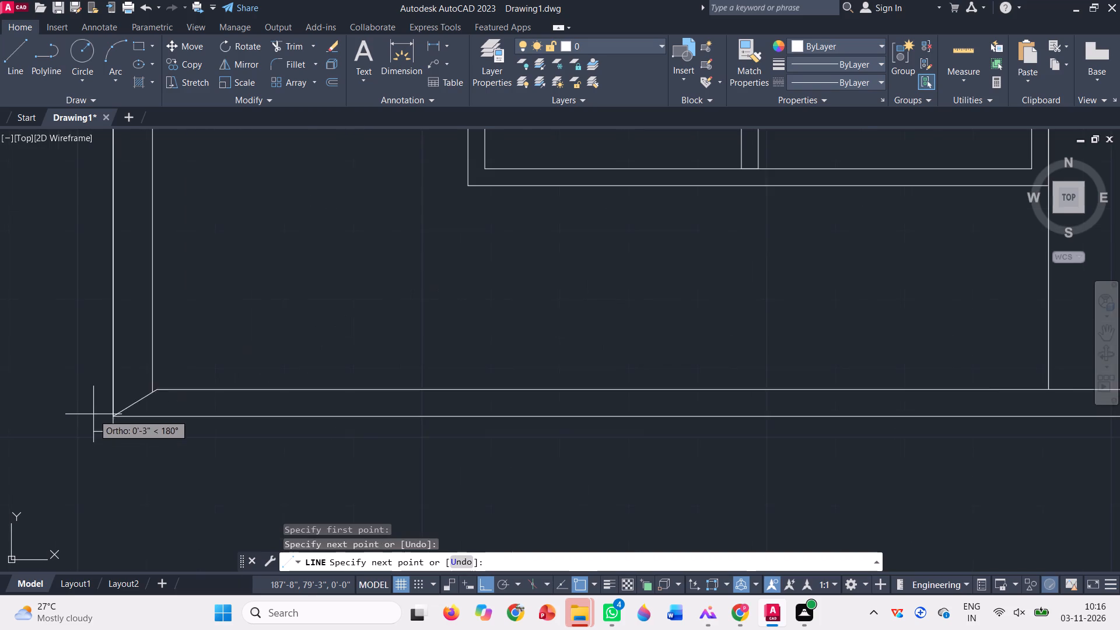
scroll(93, 414, down, 2)
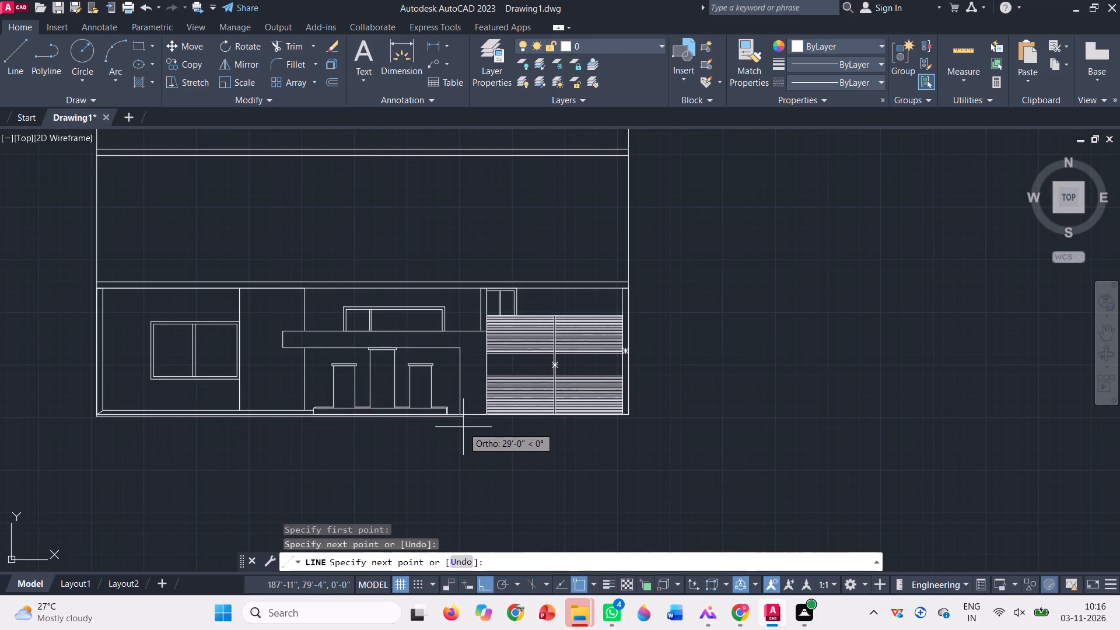
scroll(466, 426, up, 2)
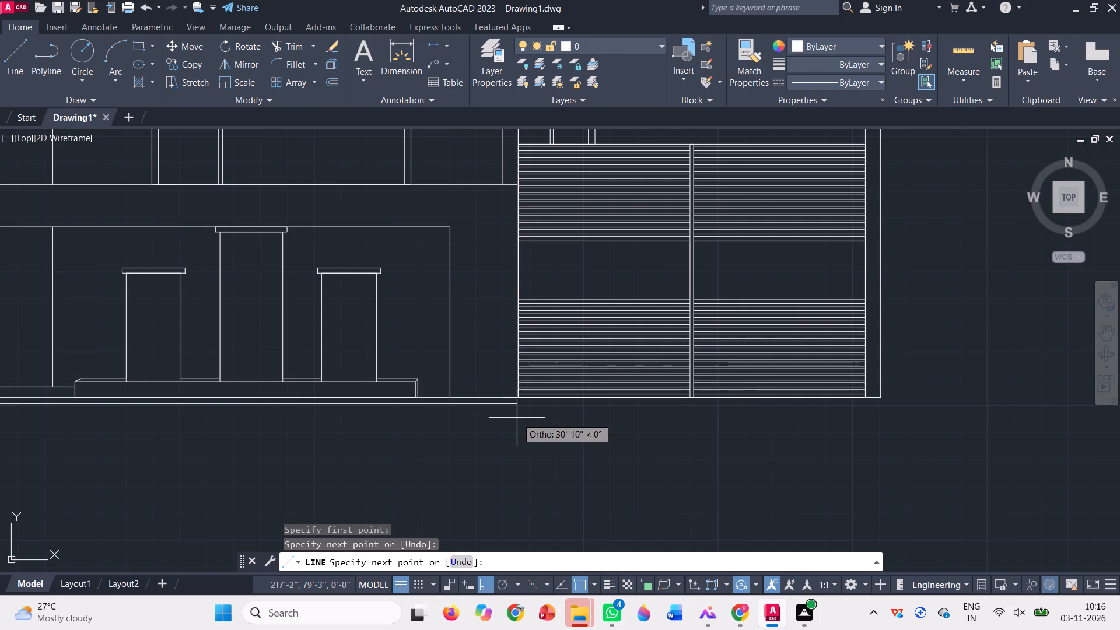
scroll(517, 418, up, 1)
click(520, 401)
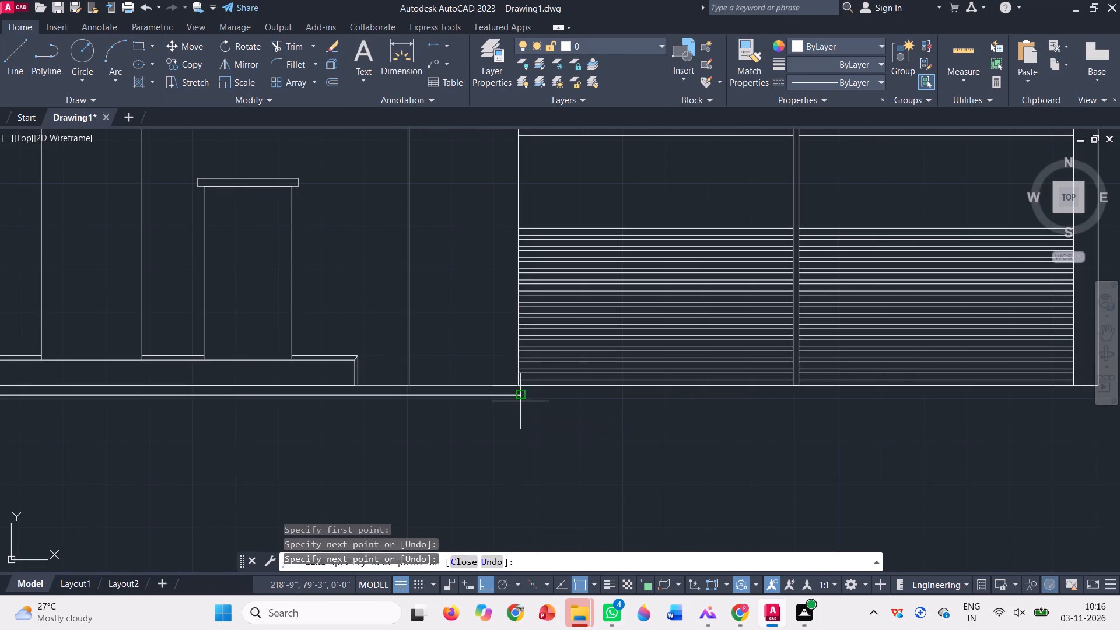
scroll(533, 449, down, 2)
key(space)
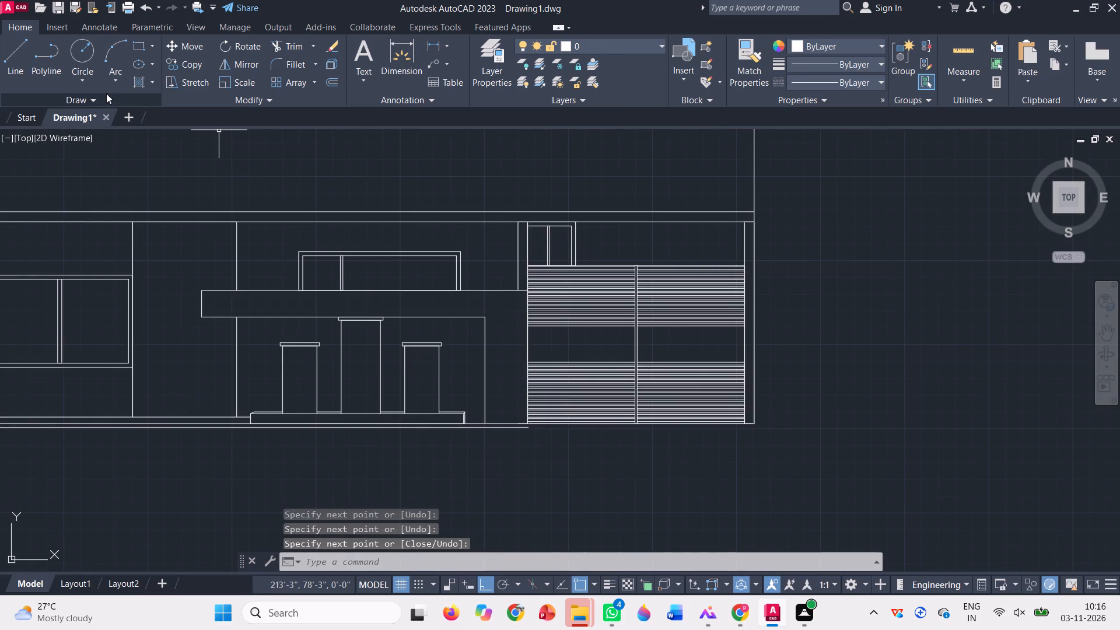
Extend the plinth line across the raised base to the vertical wall edge just past the right-hand column.
click(316, 44)
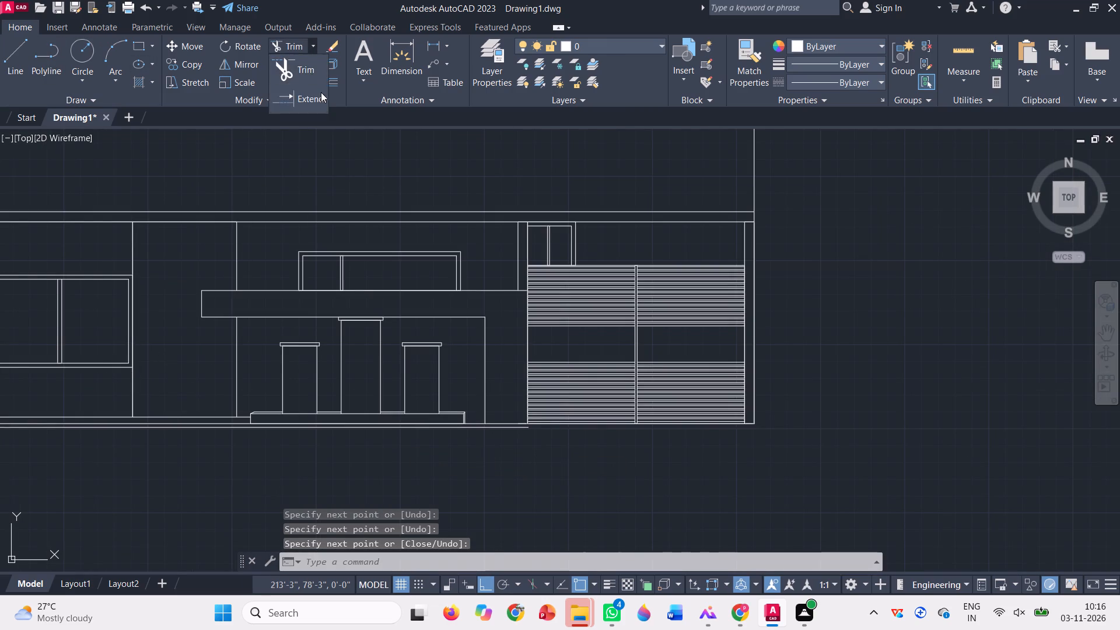
click(316, 94)
scroll(200, 420, up, 2)
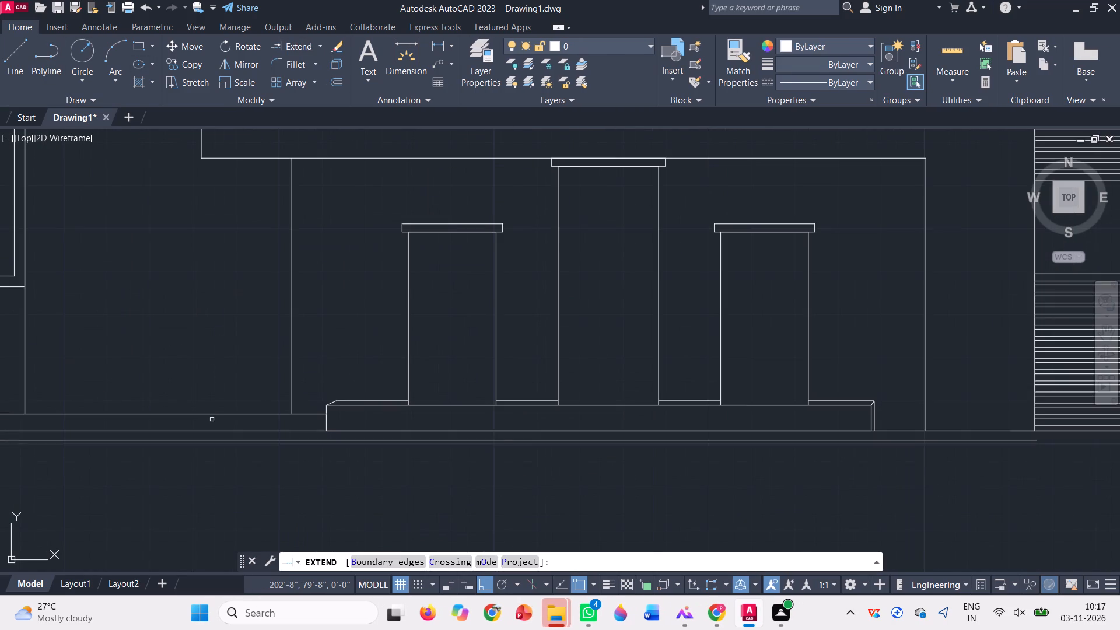
click(212, 419)
click(215, 401)
click(244, 416)
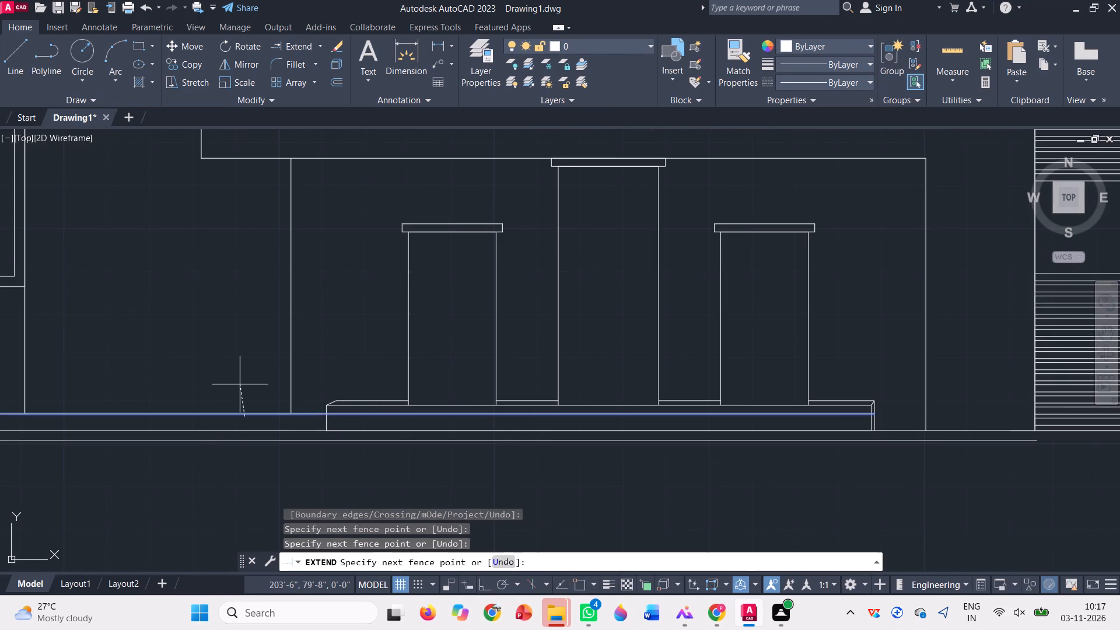
click(240, 384)
click(249, 413)
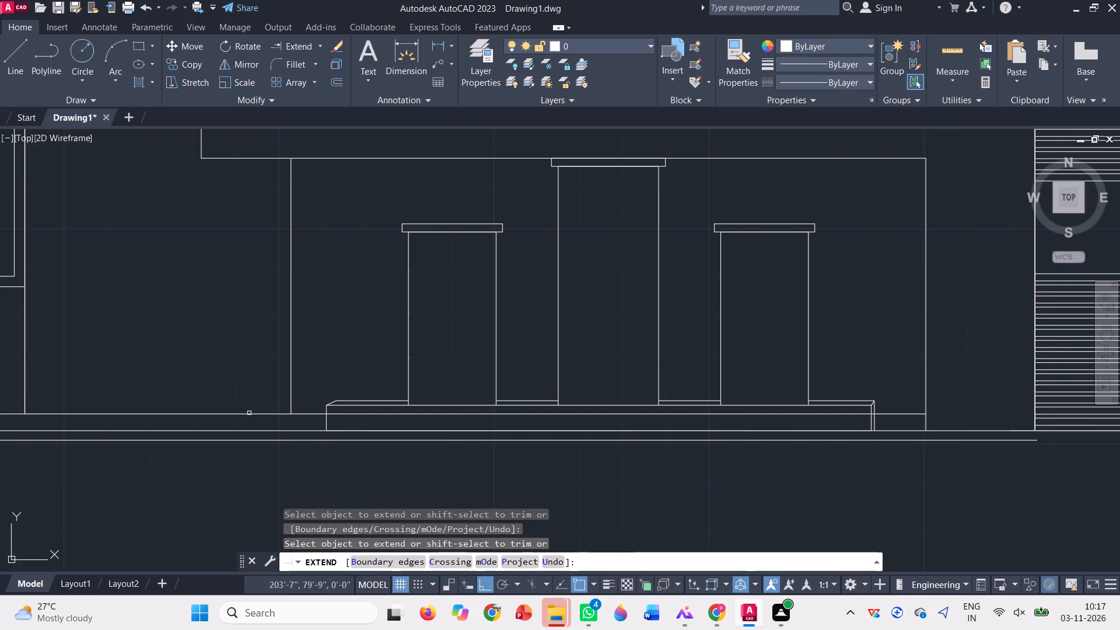
scroll(249, 413, down, 3)
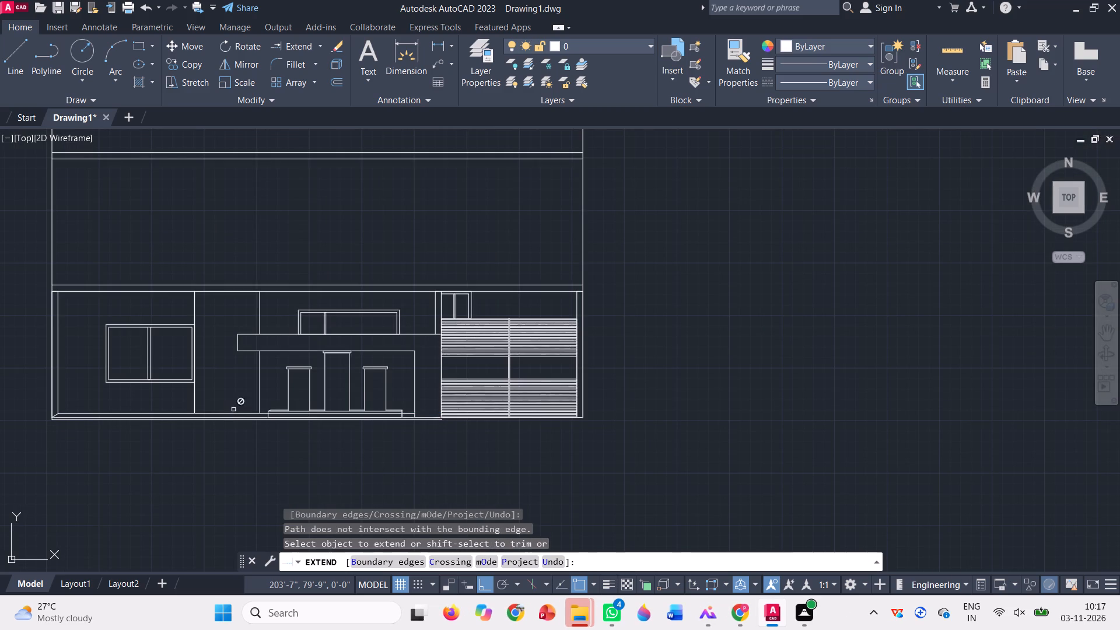
click(240, 413)
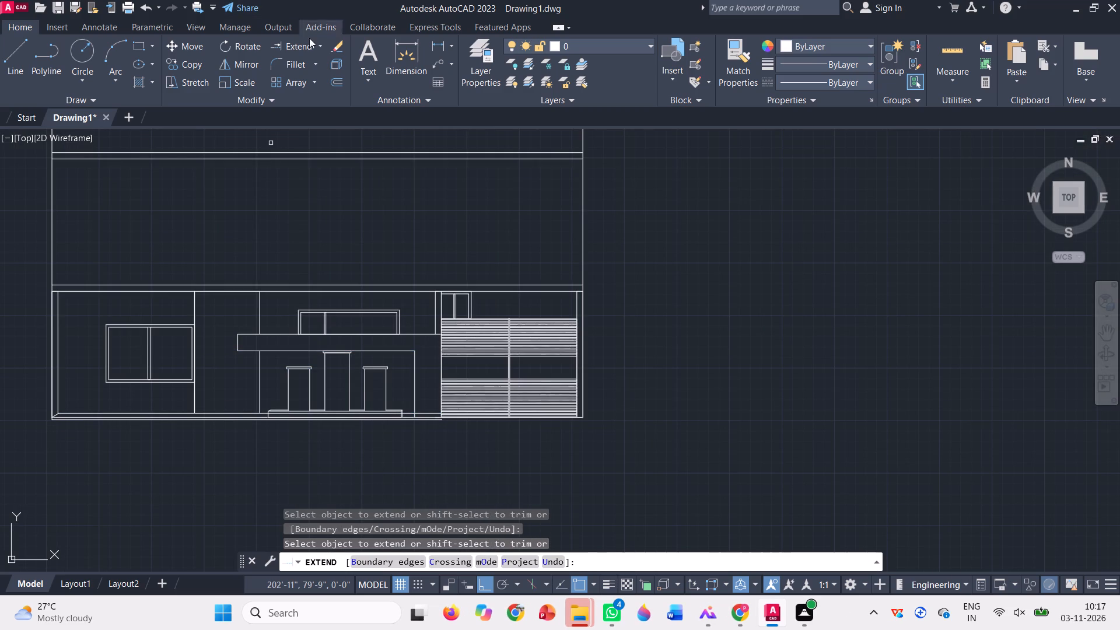
Trim away the plinth line segments crossing the raised base, including the piece between the two lines of its right side.
click(323, 42)
click(302, 75)
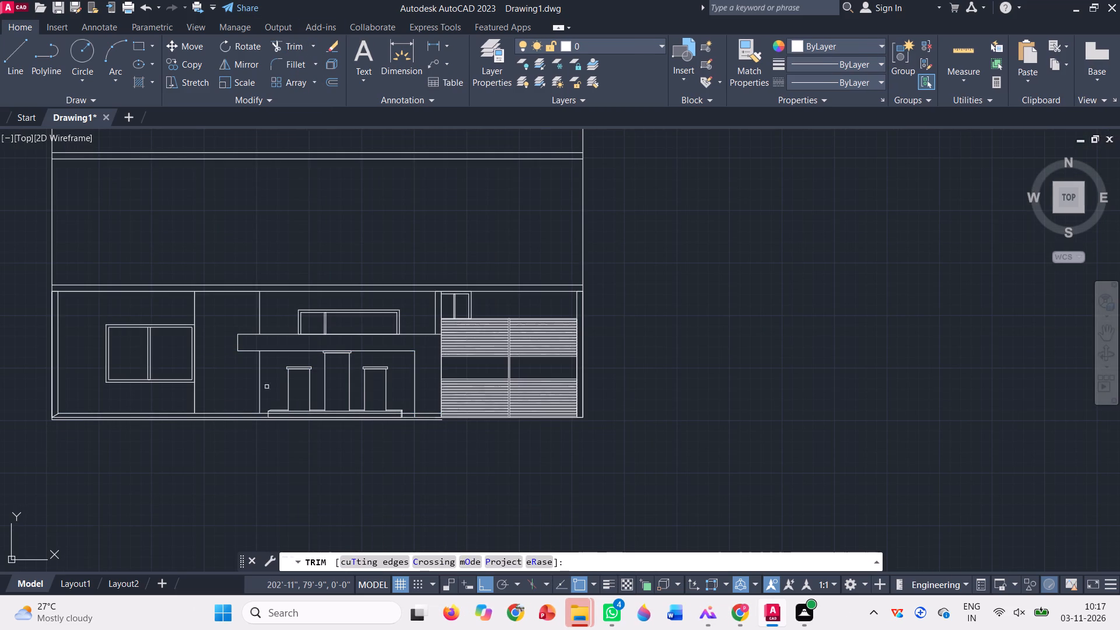
scroll(275, 415, up, 3)
click(272, 410)
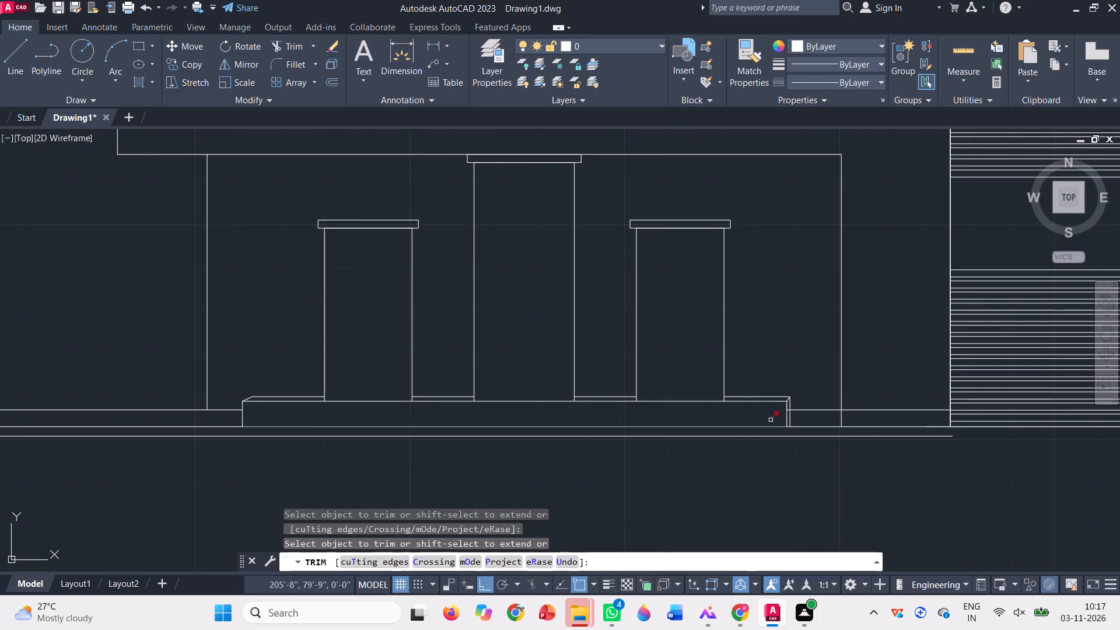
scroll(782, 414, up, 4)
click(827, 399)
click(828, 387)
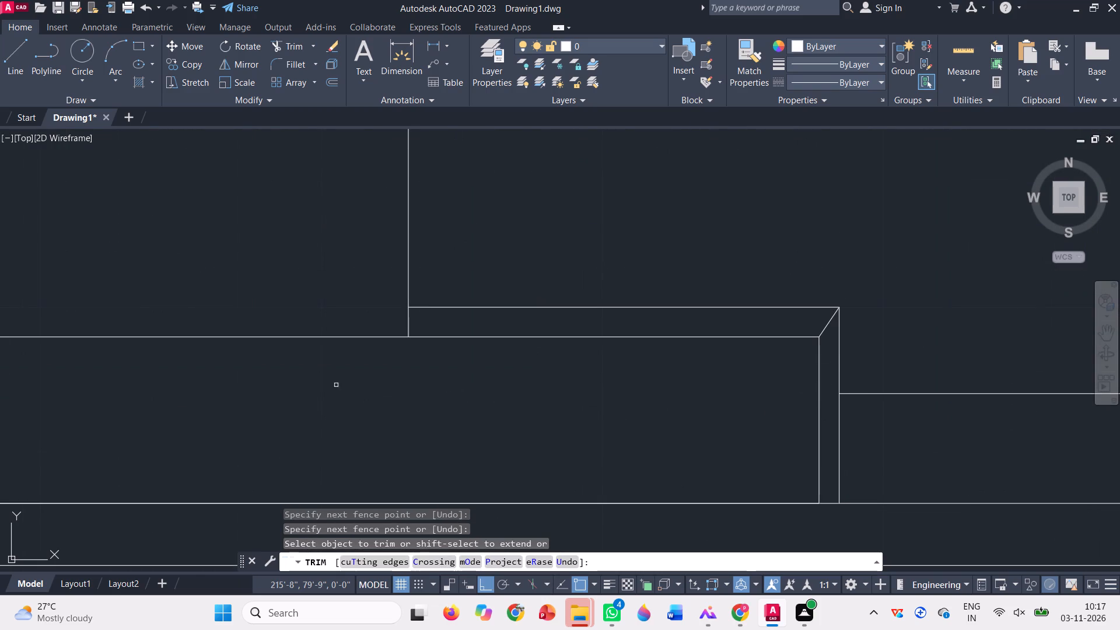
scroll(275, 408, down, 4)
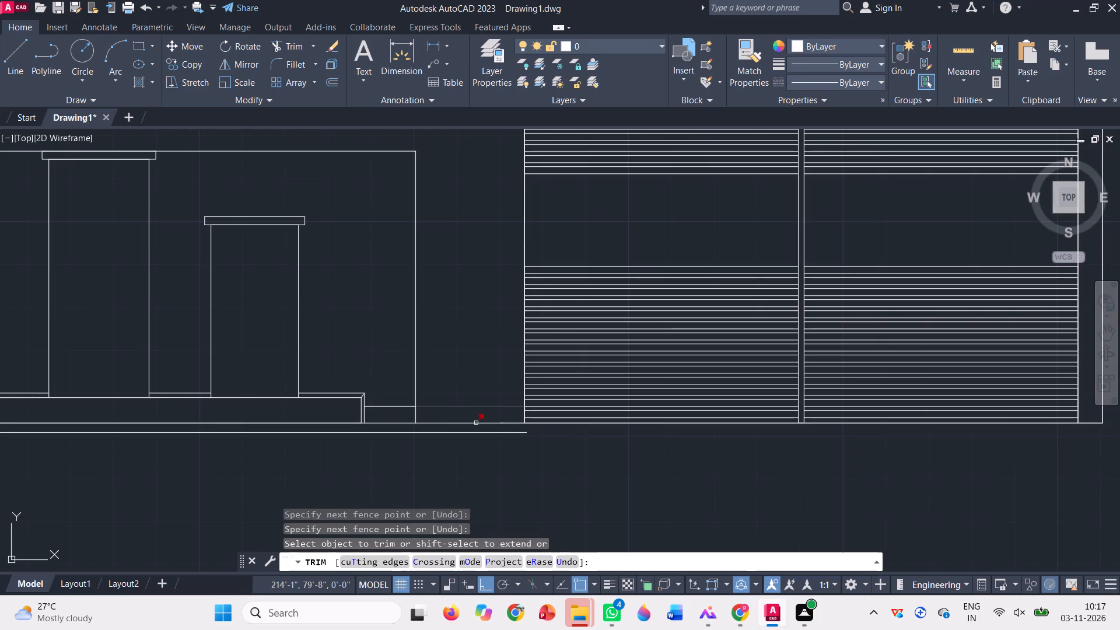
scroll(468, 435, down, 2)
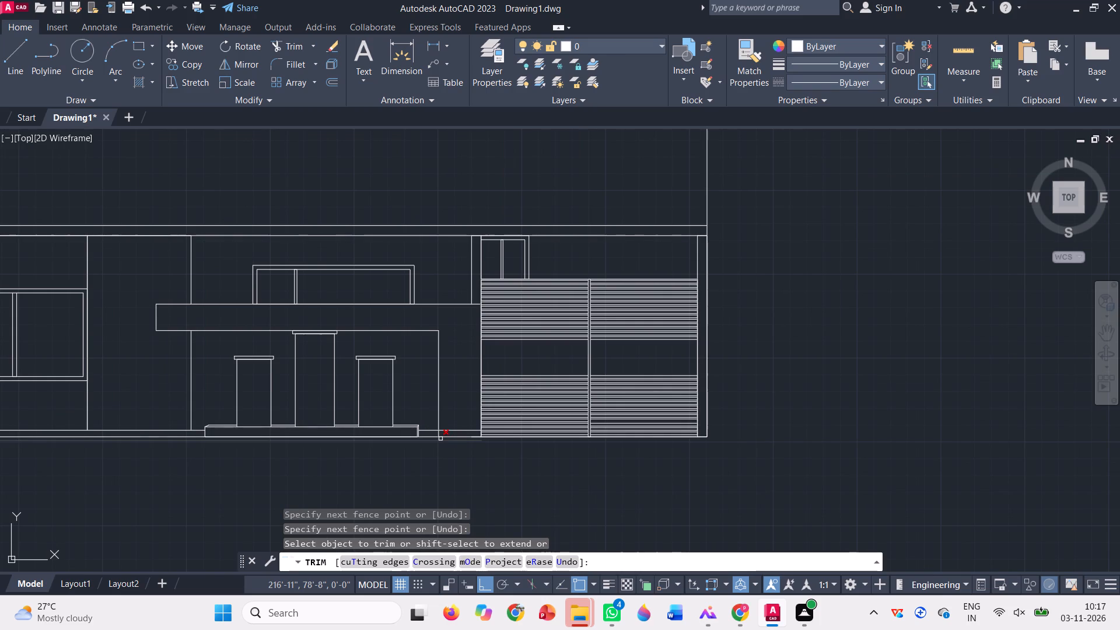
key(Escape)
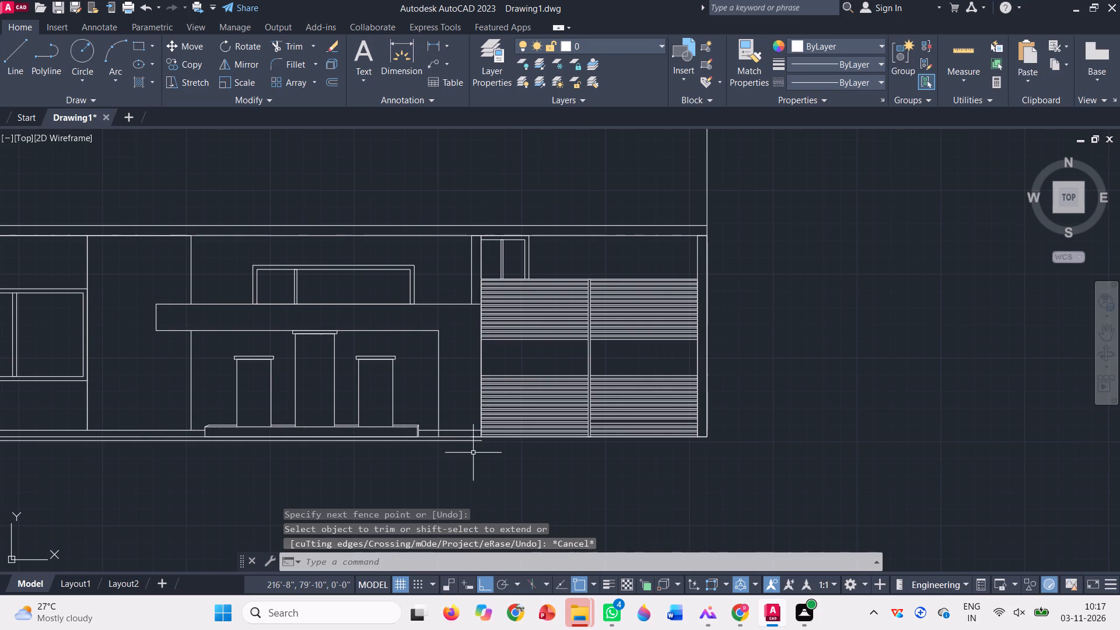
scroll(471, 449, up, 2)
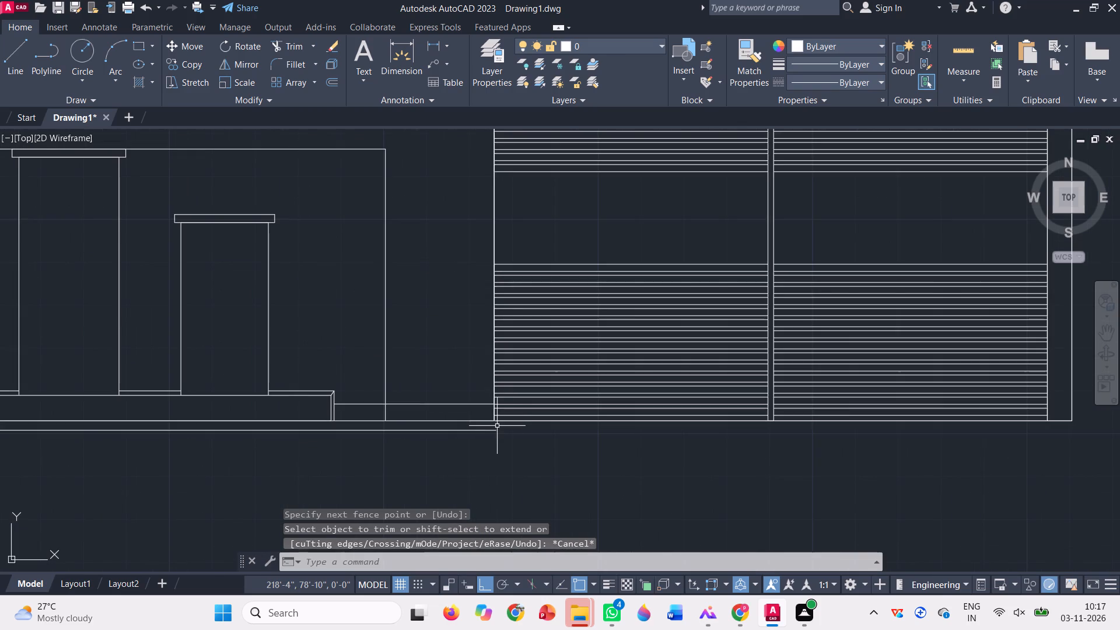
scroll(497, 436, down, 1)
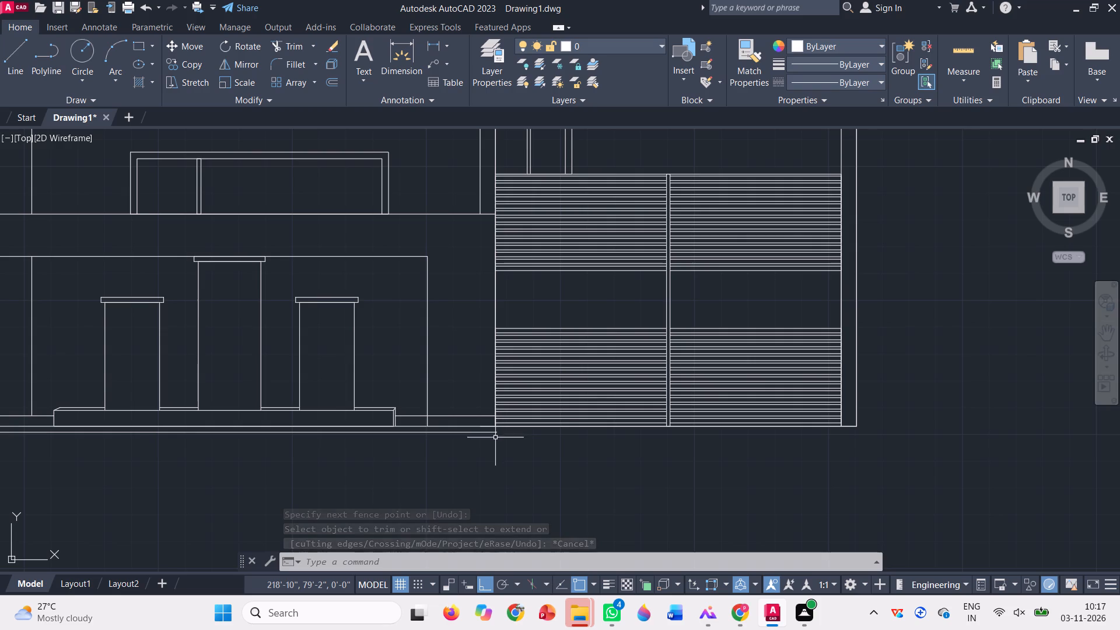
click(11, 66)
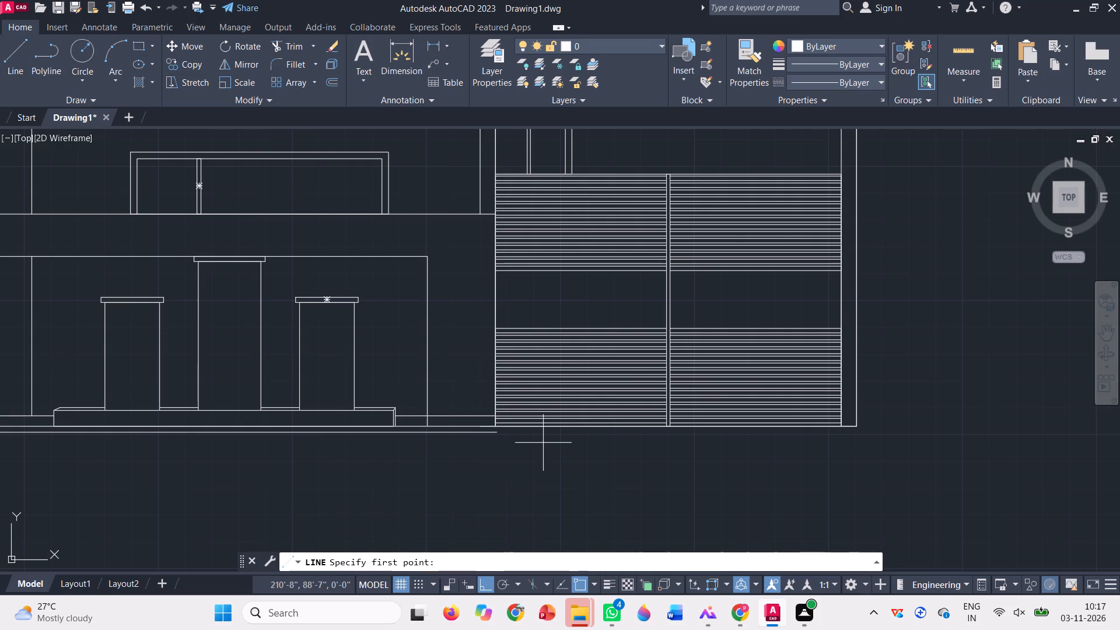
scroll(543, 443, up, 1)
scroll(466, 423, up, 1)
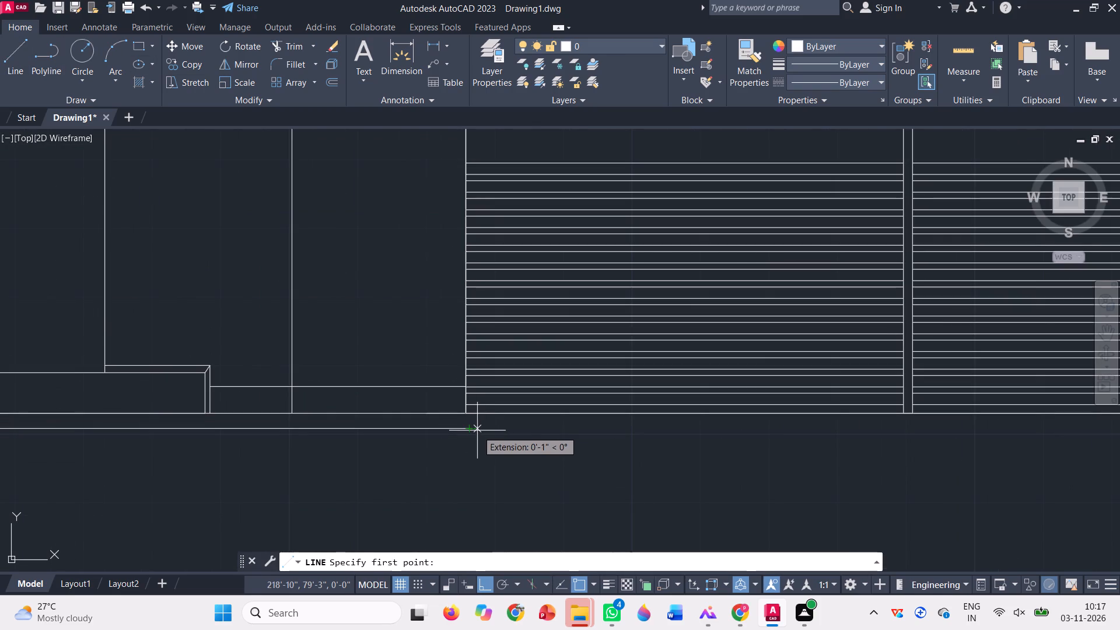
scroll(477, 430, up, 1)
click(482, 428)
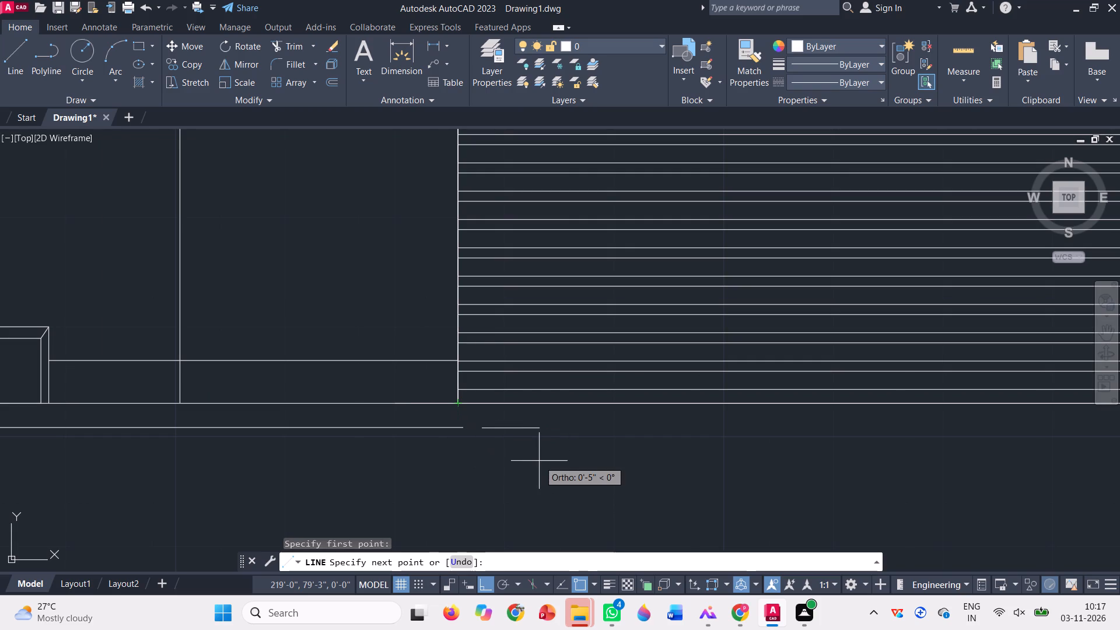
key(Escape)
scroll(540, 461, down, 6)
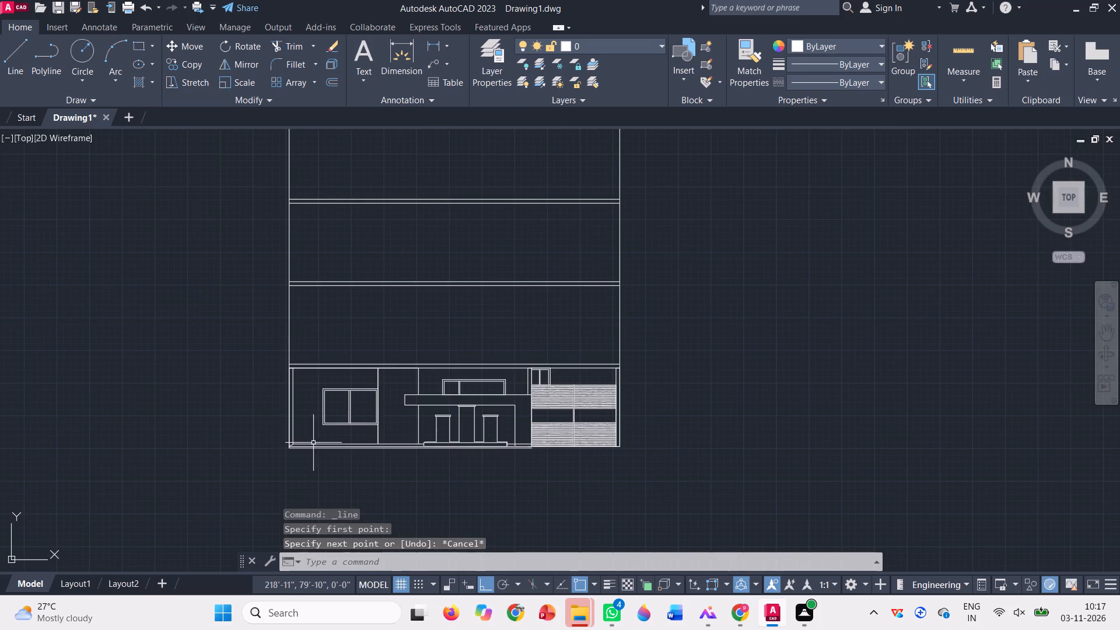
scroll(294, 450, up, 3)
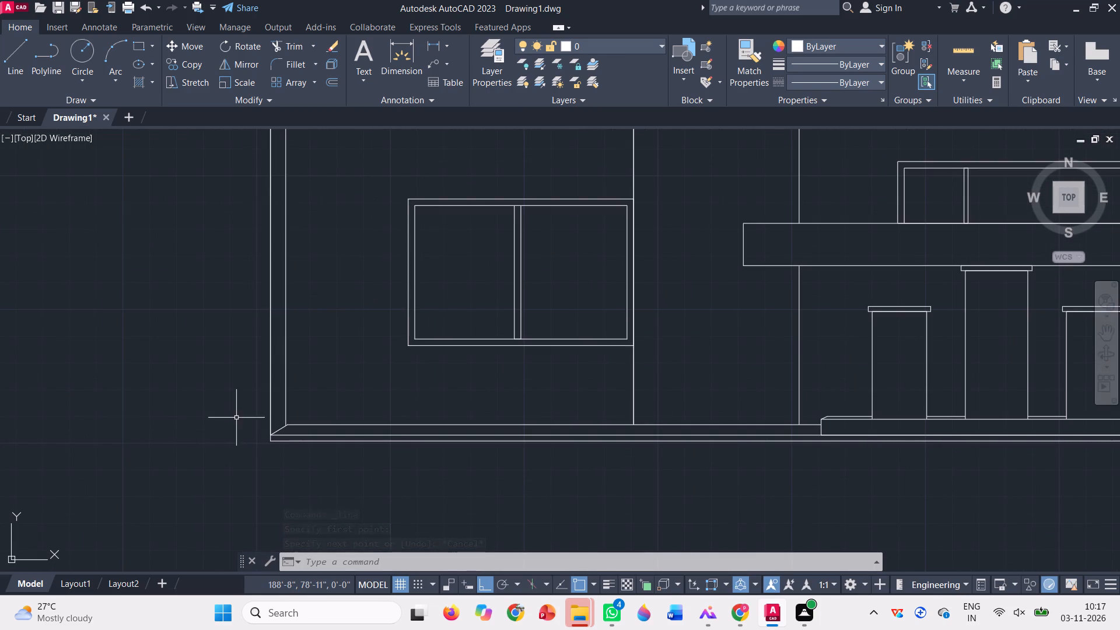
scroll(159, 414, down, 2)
With ortho off, draw a short slanted line from the slatted opening's lower left corner to the lower plinth line's right end.
click(13, 56)
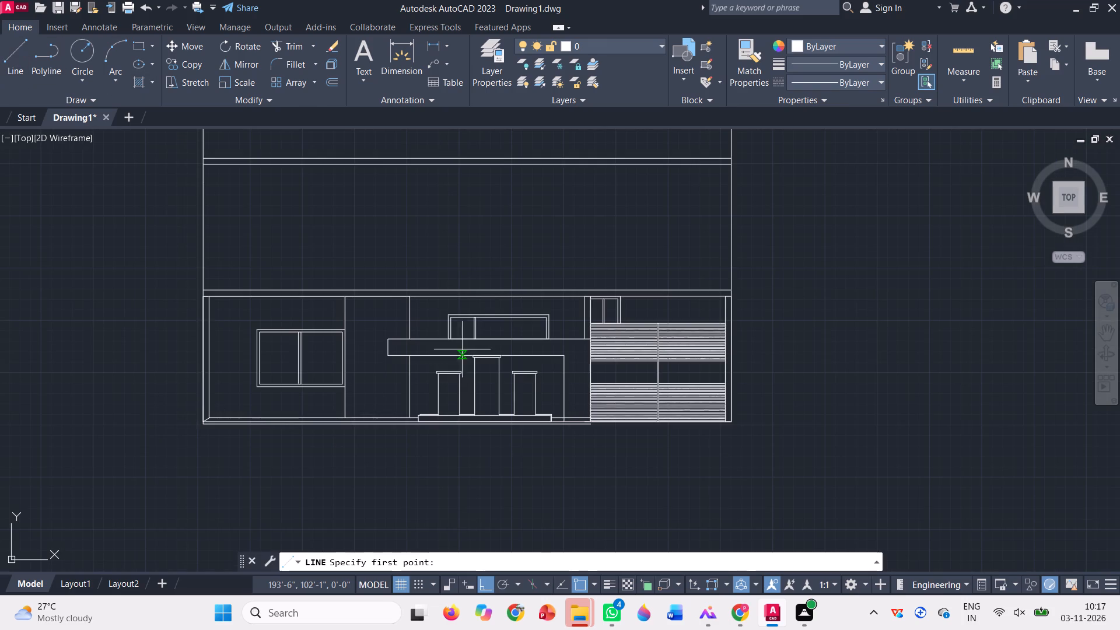
scroll(623, 416, up, 3)
scroll(493, 423, up, 1)
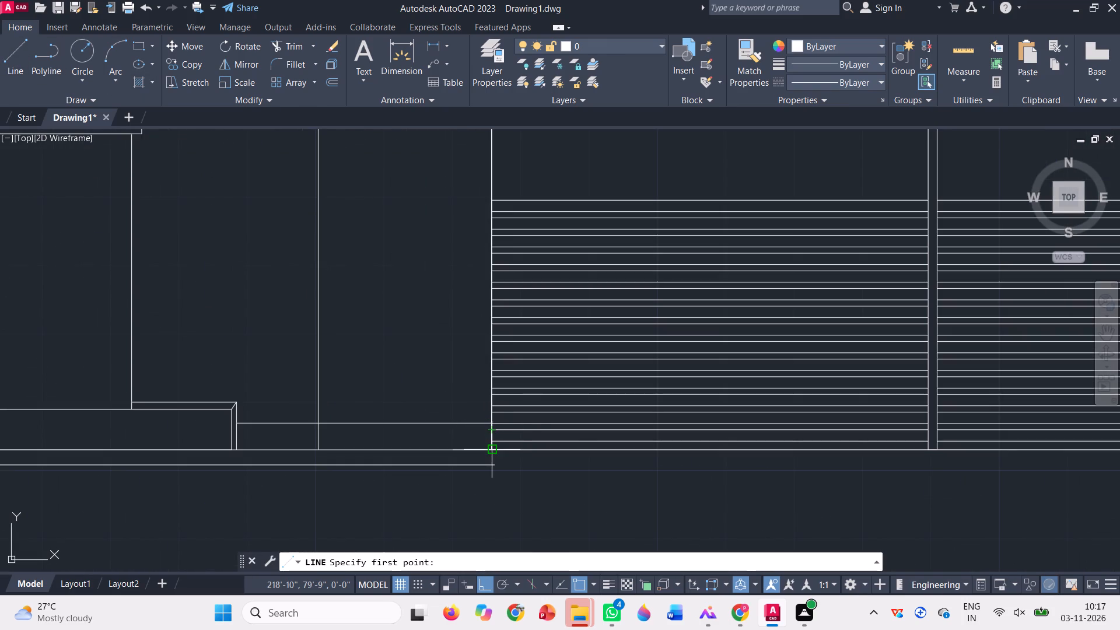
click(488, 447)
scroll(495, 460, up, 2)
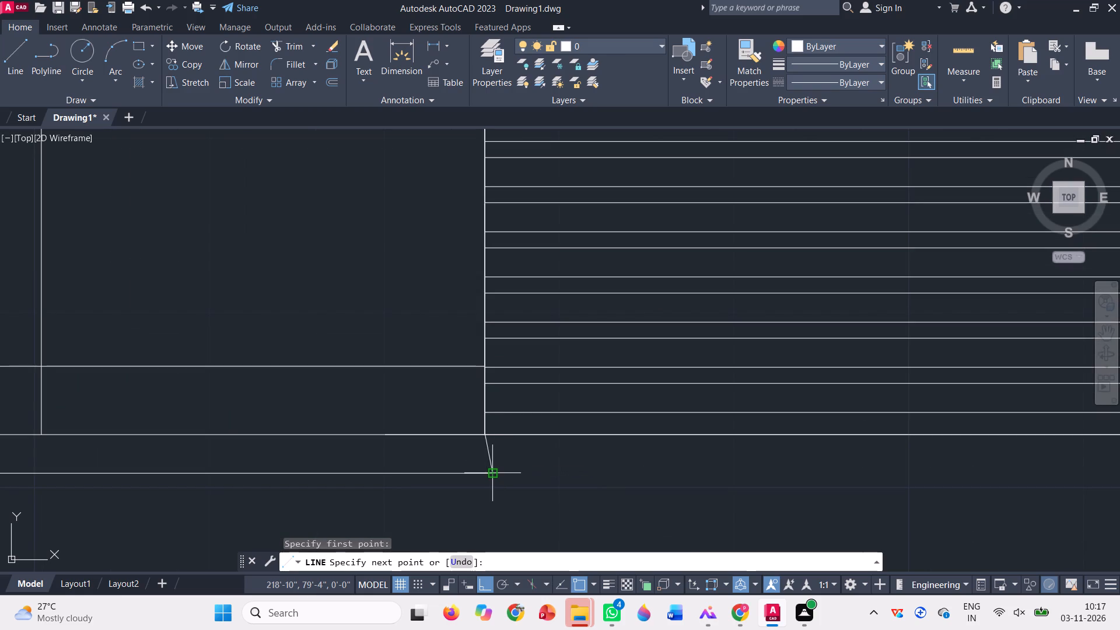
key(F7)
key(F7)
key(F8)
scroll(496, 478, up, 1)
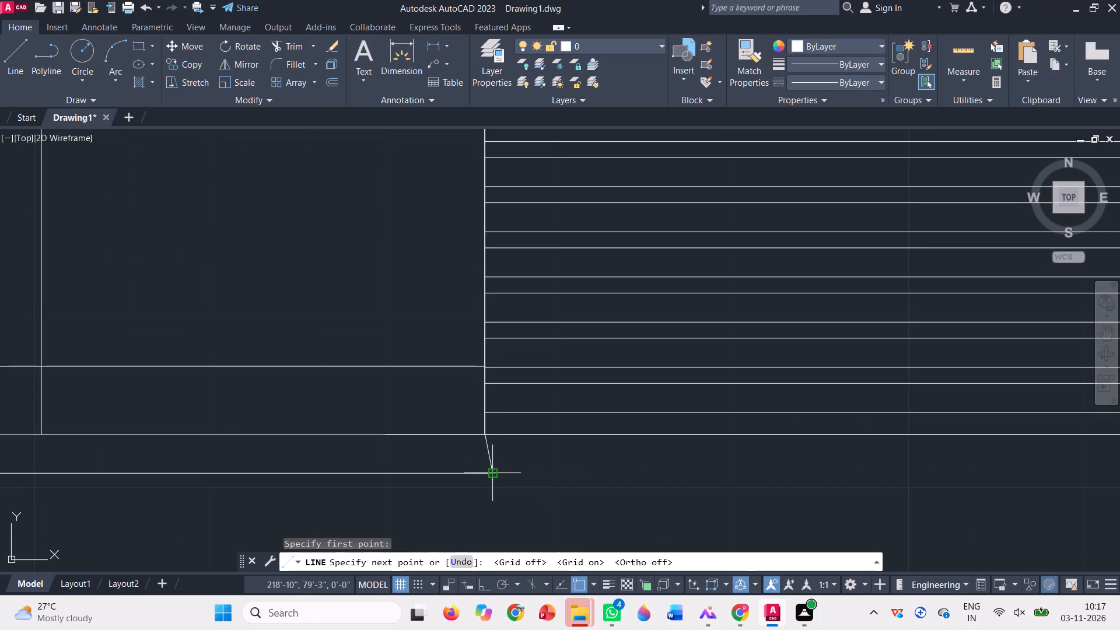
click(491, 473)
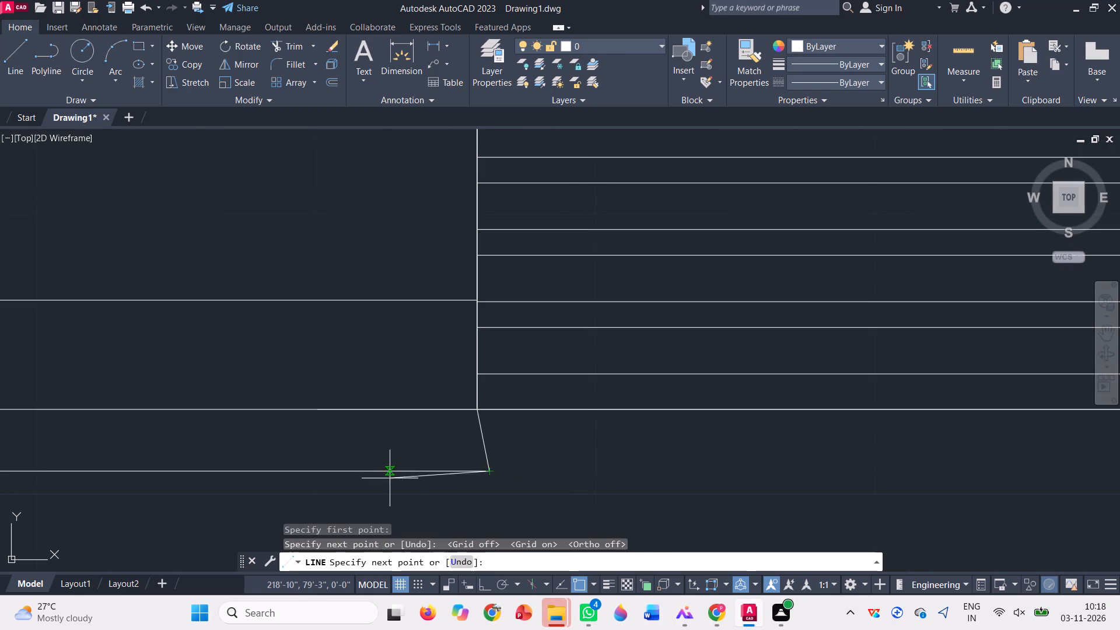
scroll(458, 429, down, 5)
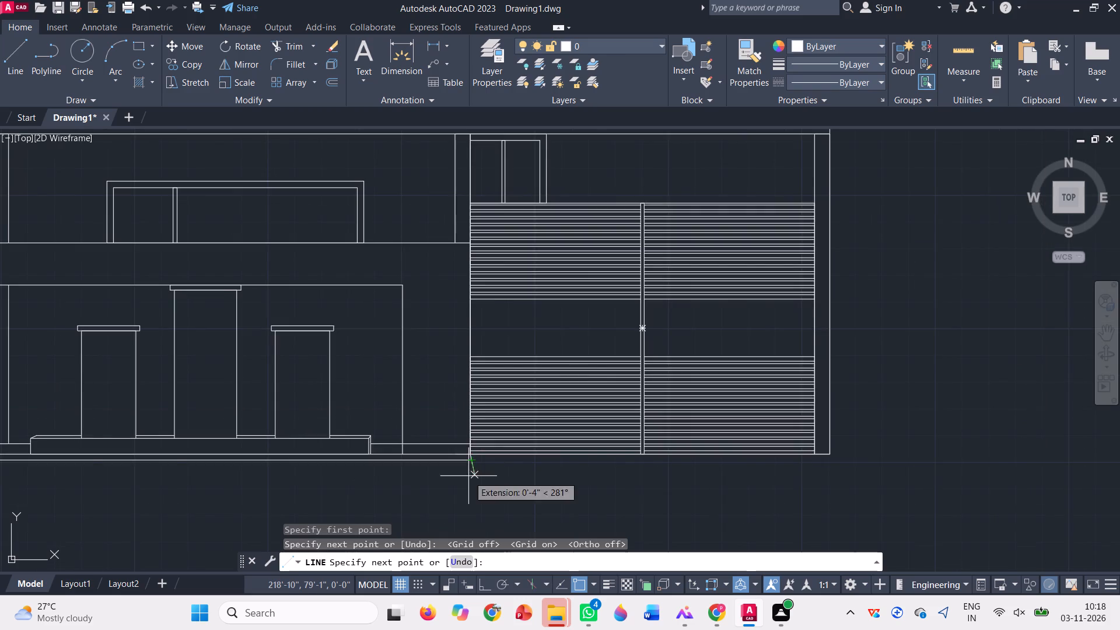
scroll(468, 476, down, 2)
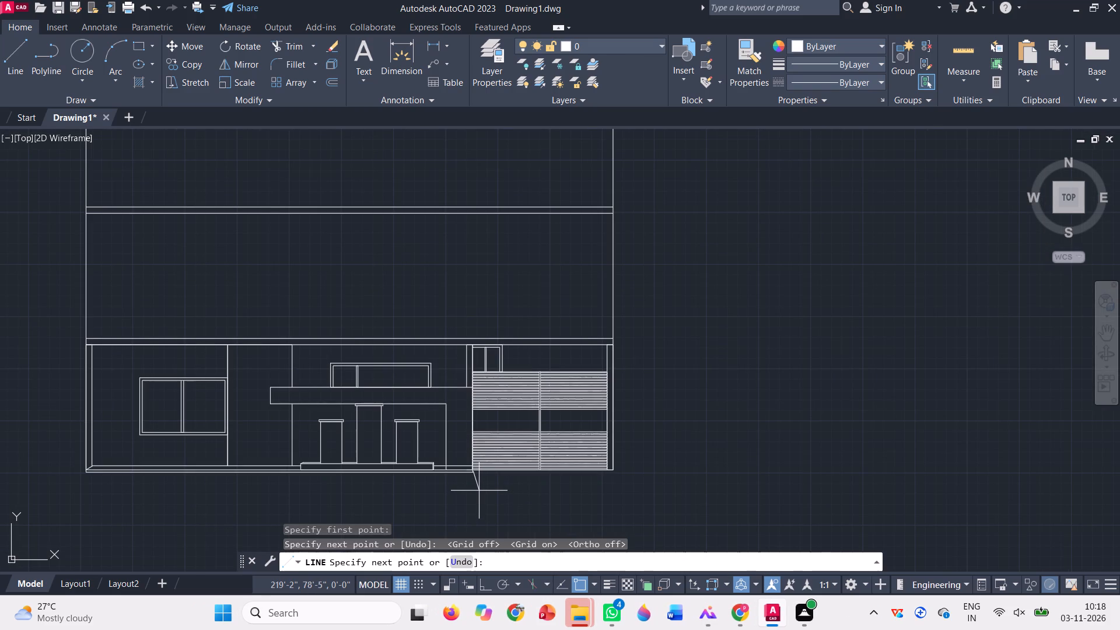
scroll(475, 473, up, 3)
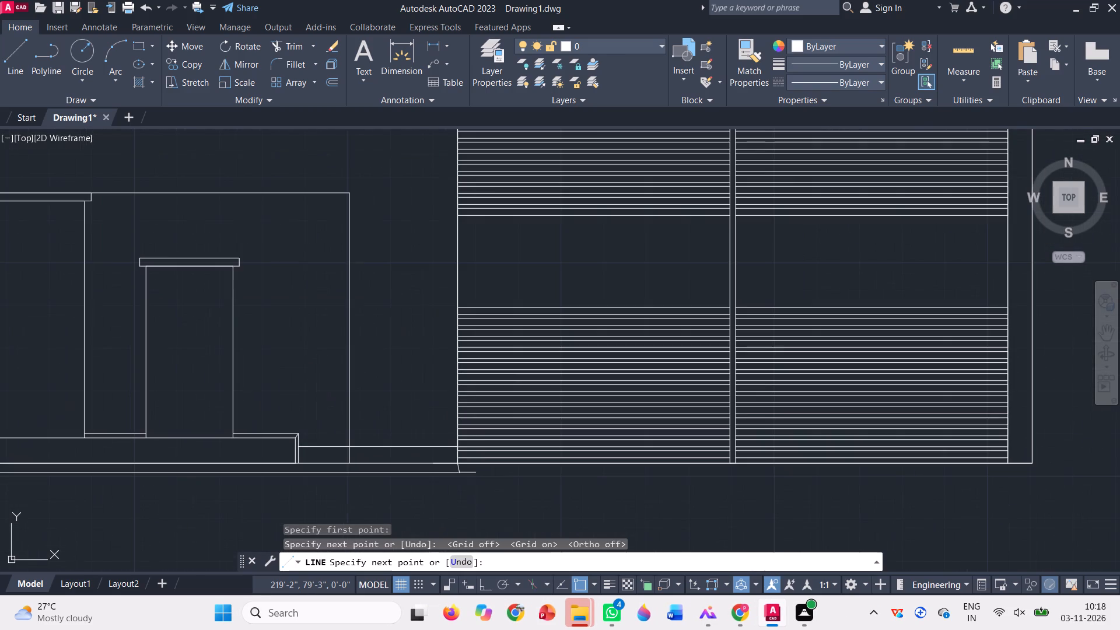
key(Escape)
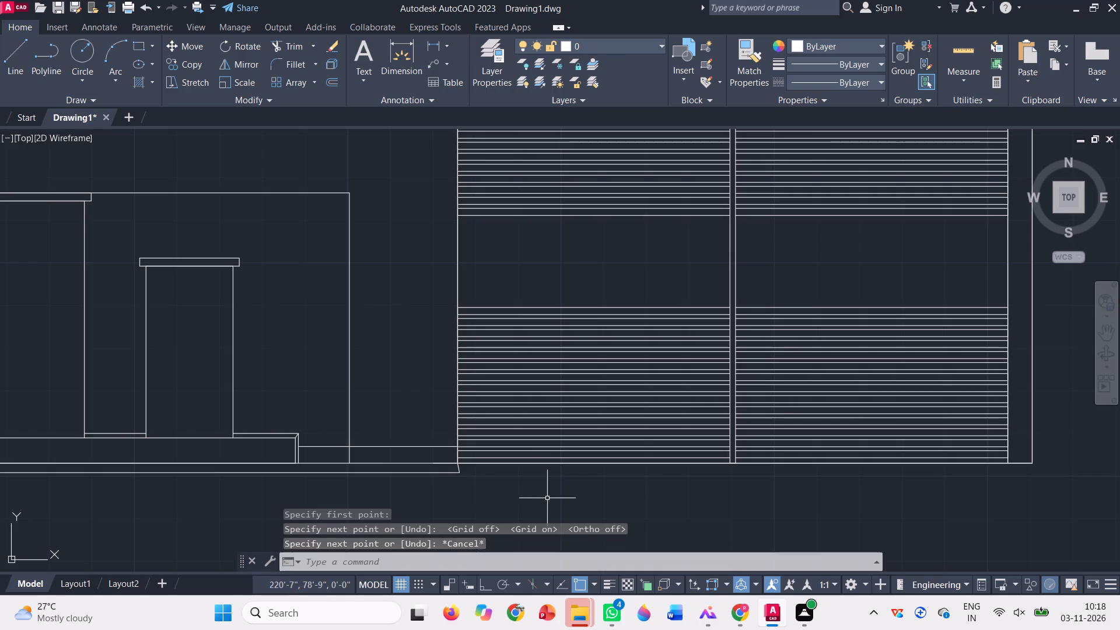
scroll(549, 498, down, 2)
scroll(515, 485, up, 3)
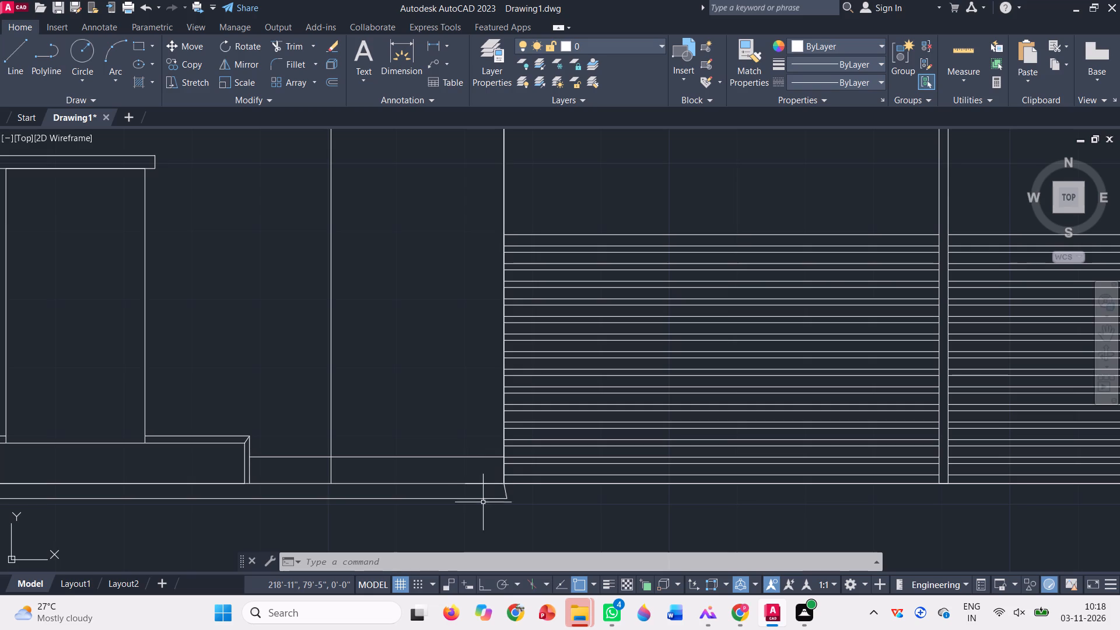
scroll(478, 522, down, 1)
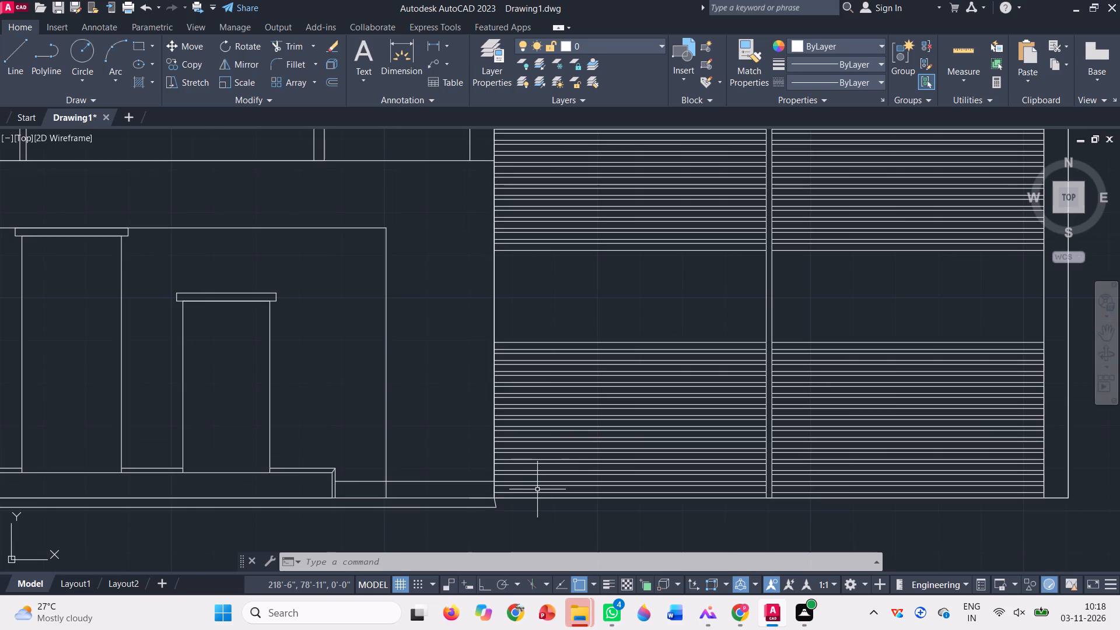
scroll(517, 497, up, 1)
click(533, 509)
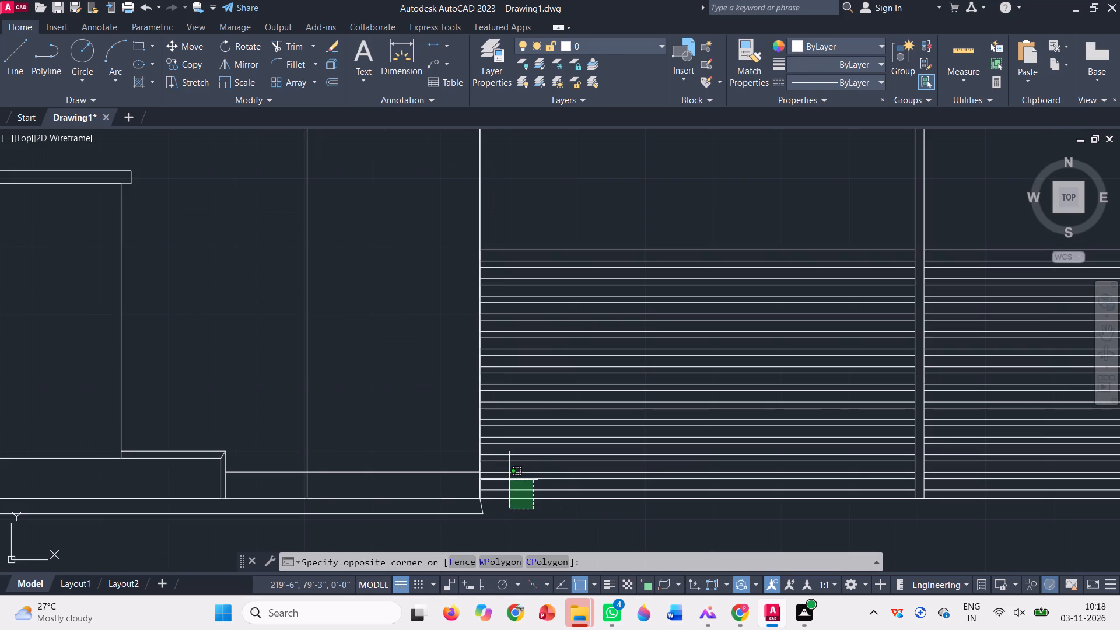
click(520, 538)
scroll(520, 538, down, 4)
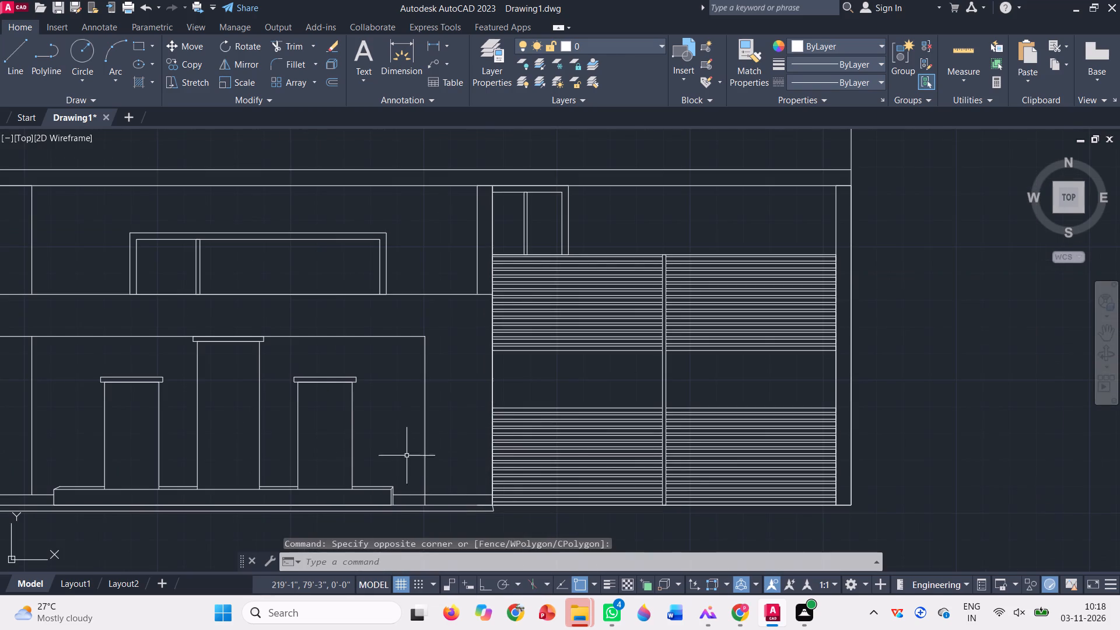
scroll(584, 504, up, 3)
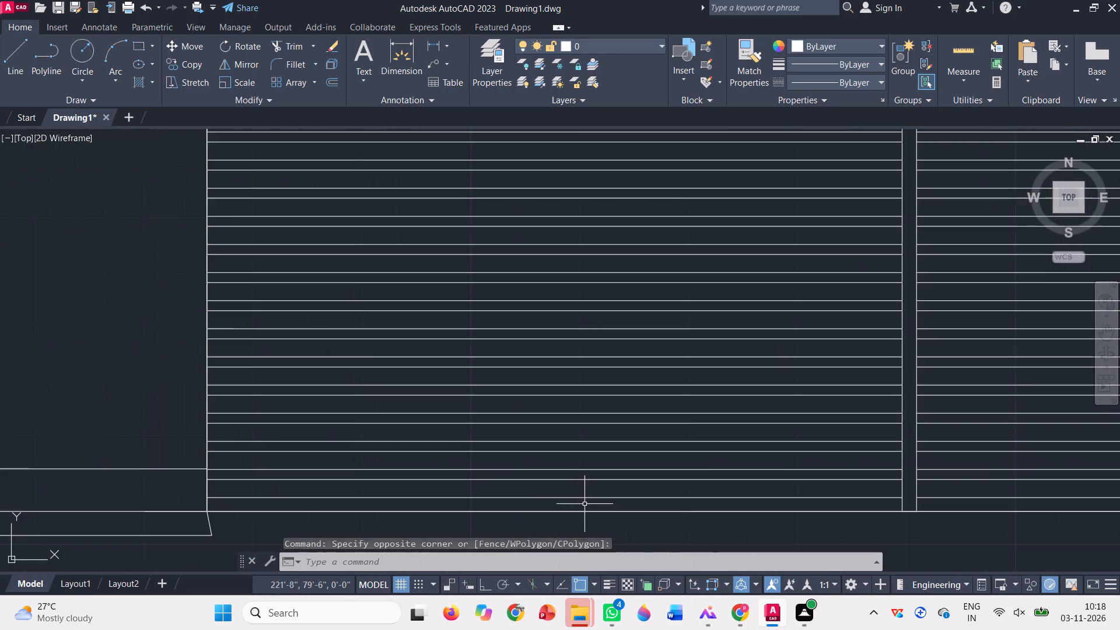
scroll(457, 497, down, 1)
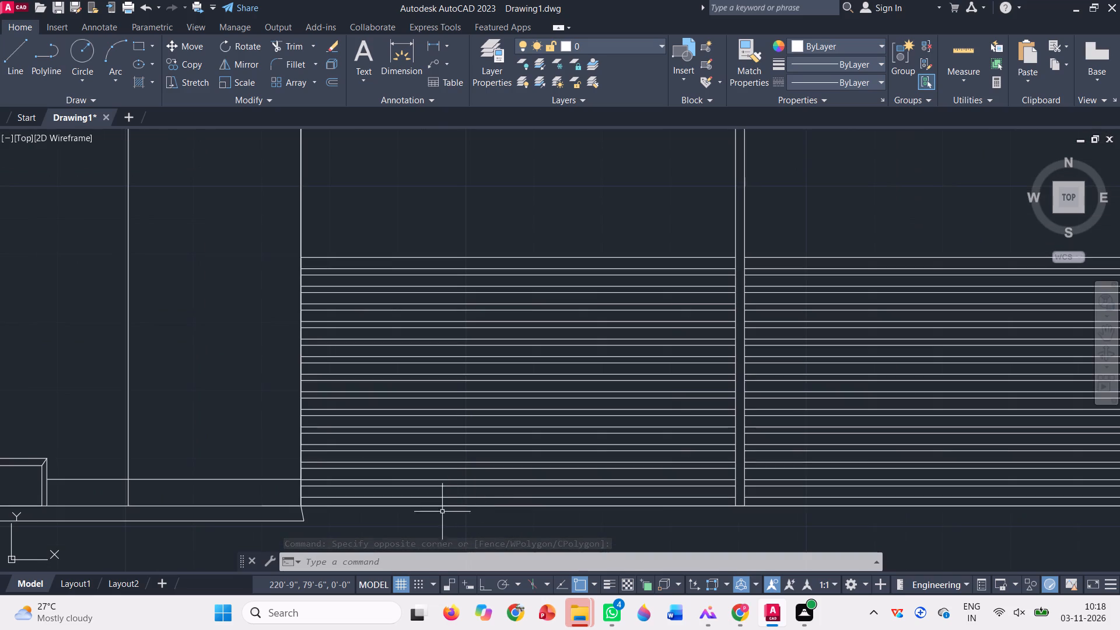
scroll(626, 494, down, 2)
Move the lower slats, opening frame, central divider and facade bottom line up from the opening's lower left corner to the upper plinth line's end.
click(740, 517)
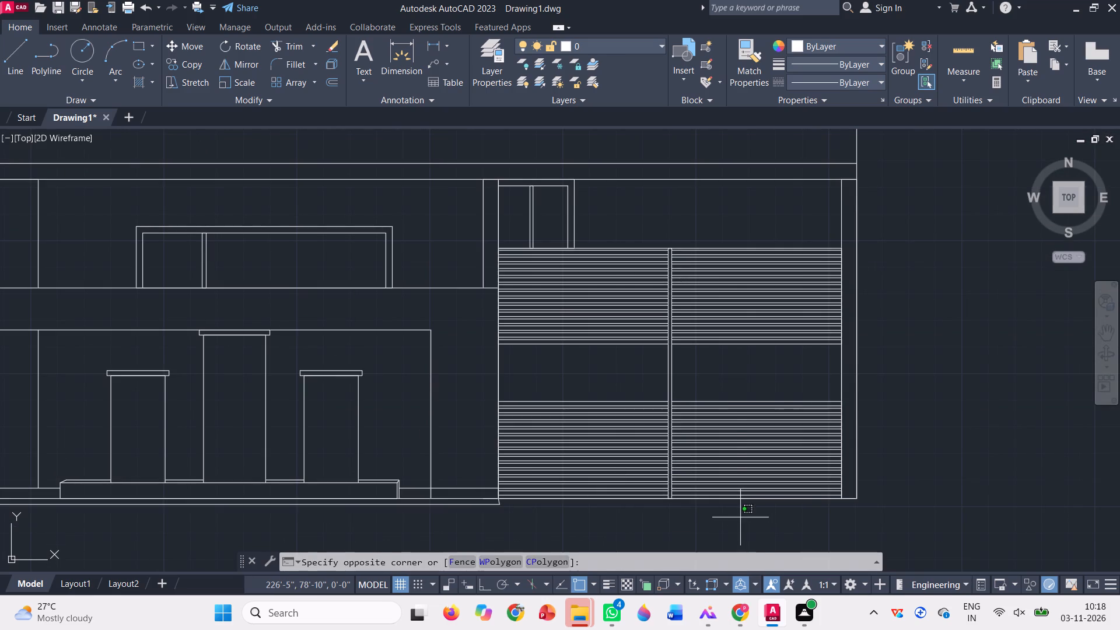
click(564, 387)
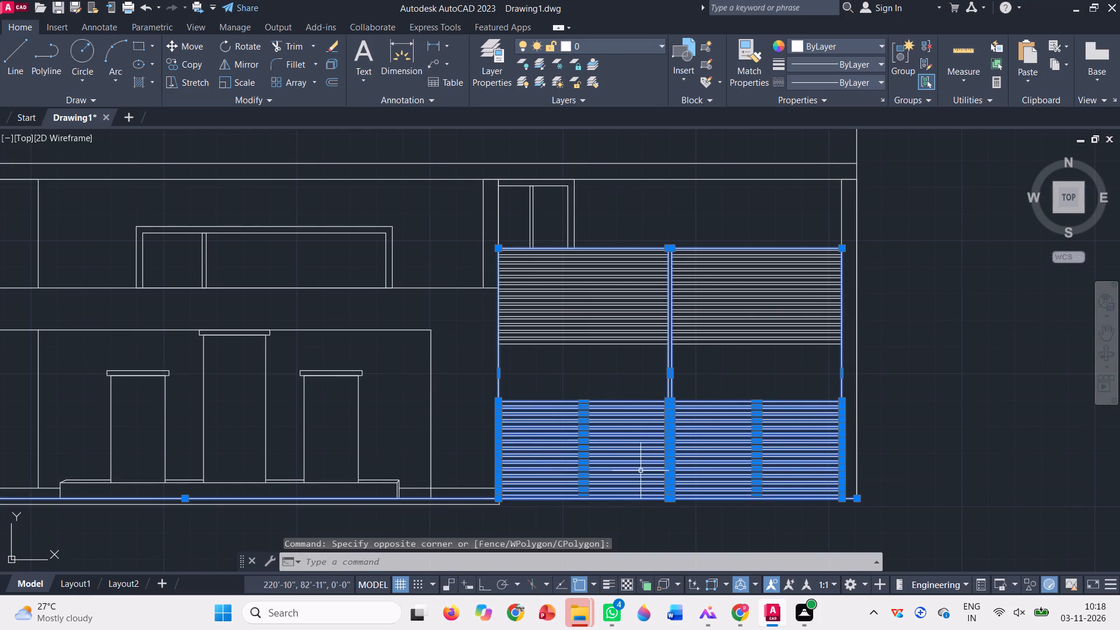
text(m)
key(space)
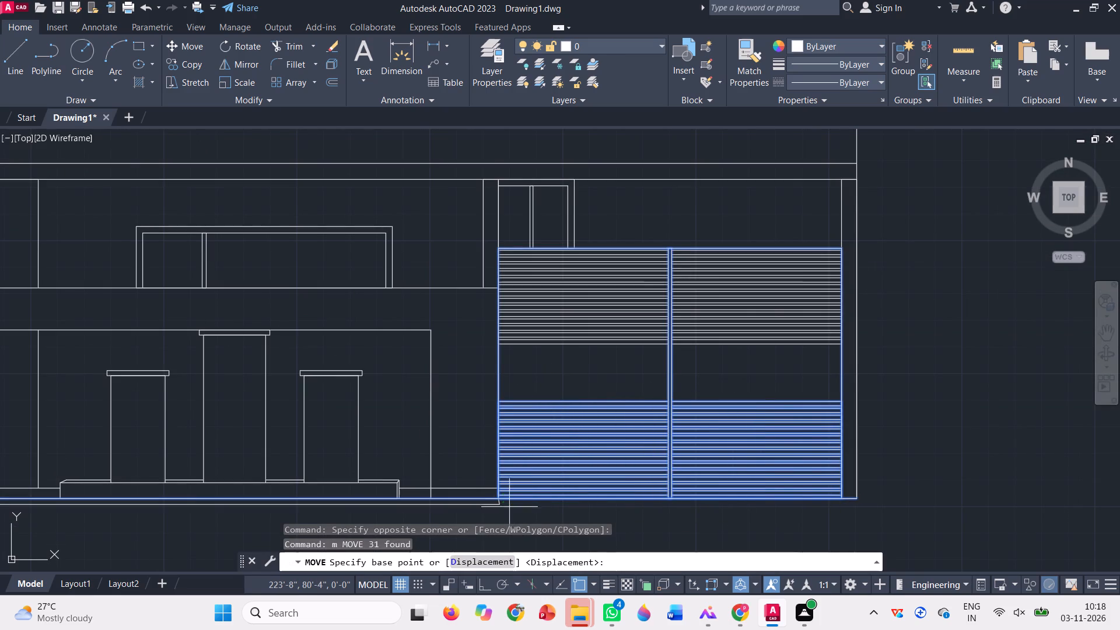
scroll(506, 506, up, 2)
click(485, 492)
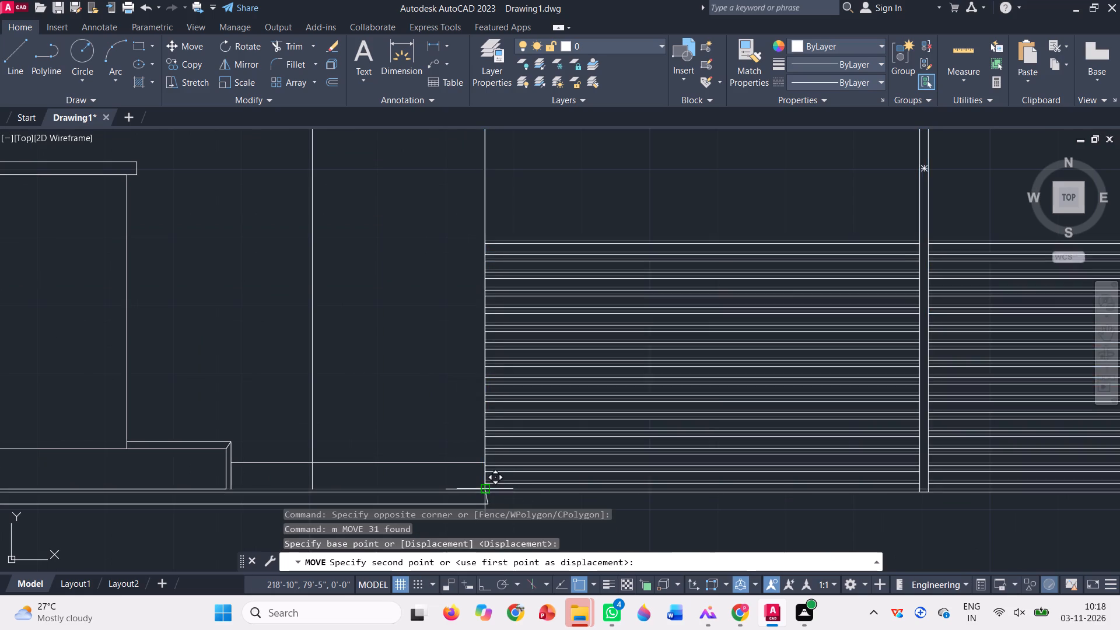
click(481, 461)
scroll(489, 474, down, 4)
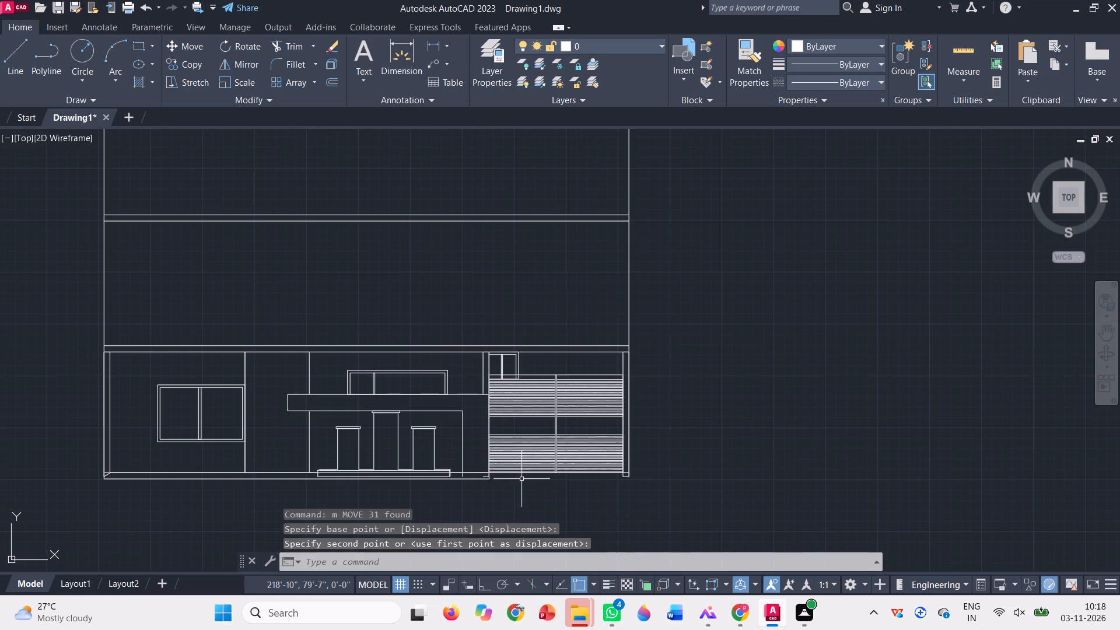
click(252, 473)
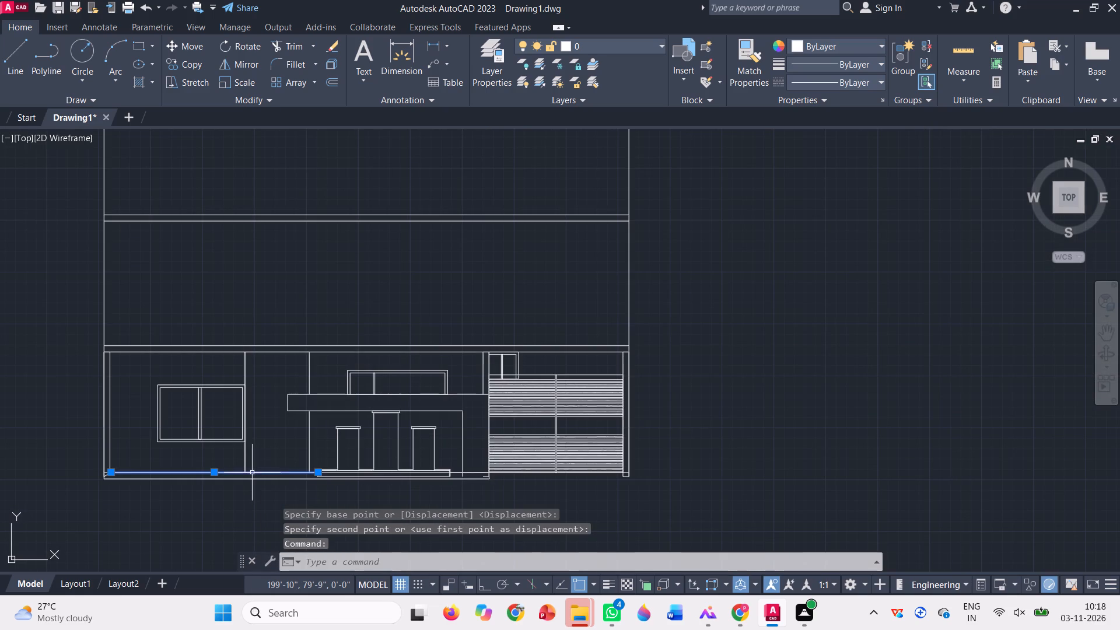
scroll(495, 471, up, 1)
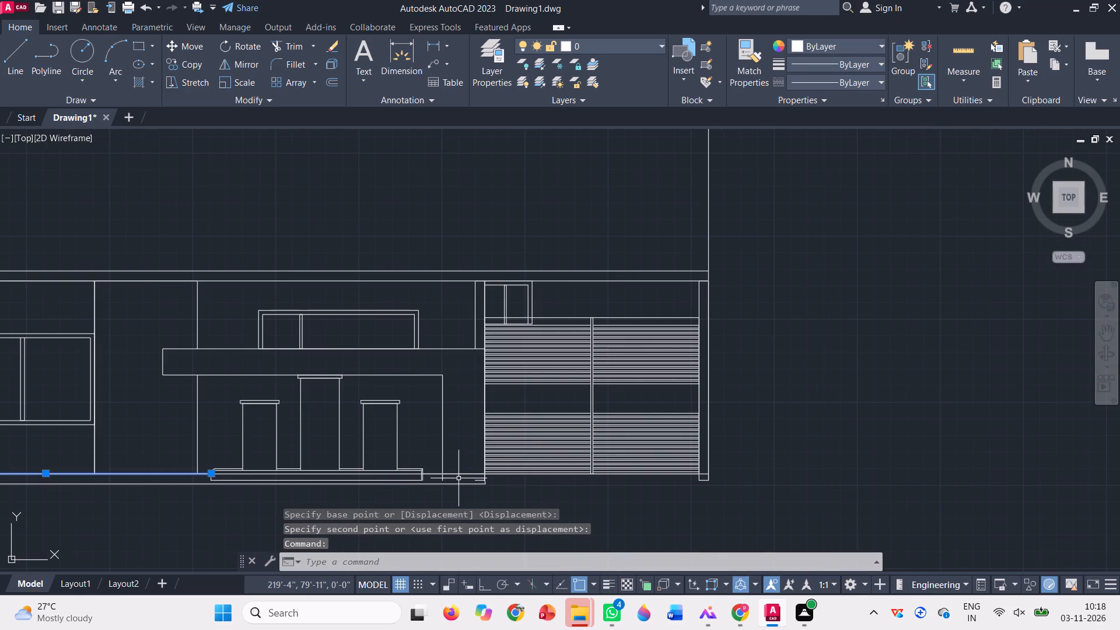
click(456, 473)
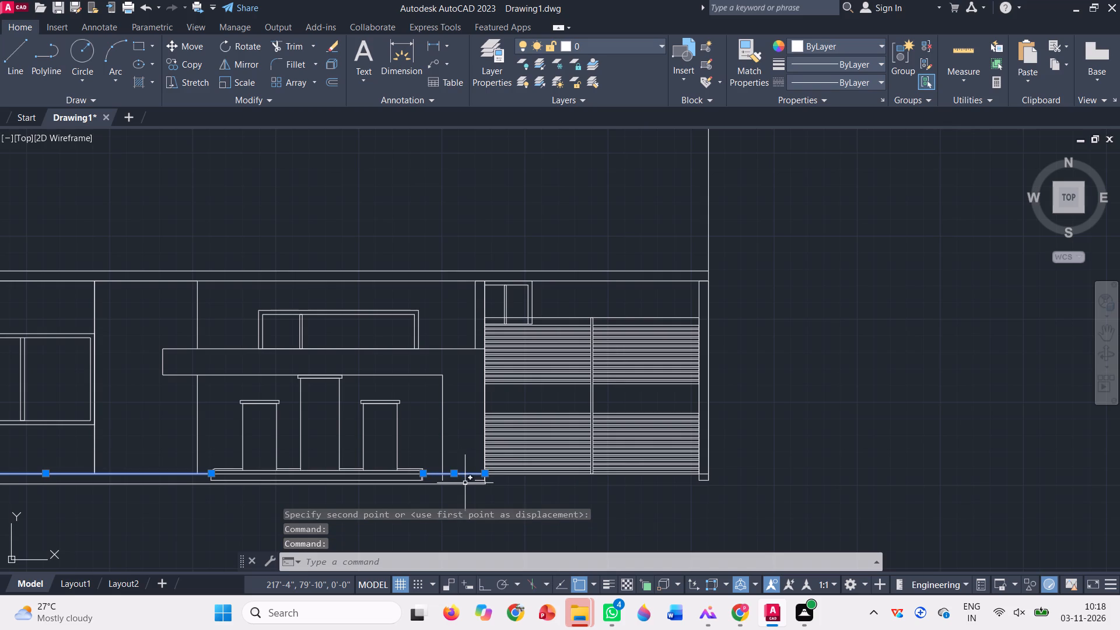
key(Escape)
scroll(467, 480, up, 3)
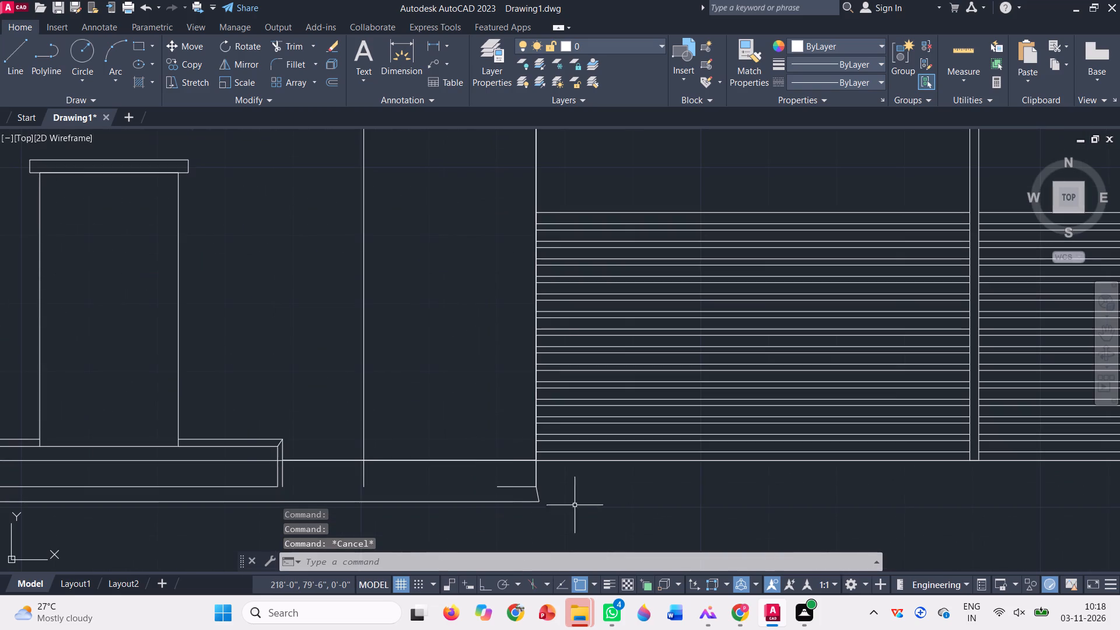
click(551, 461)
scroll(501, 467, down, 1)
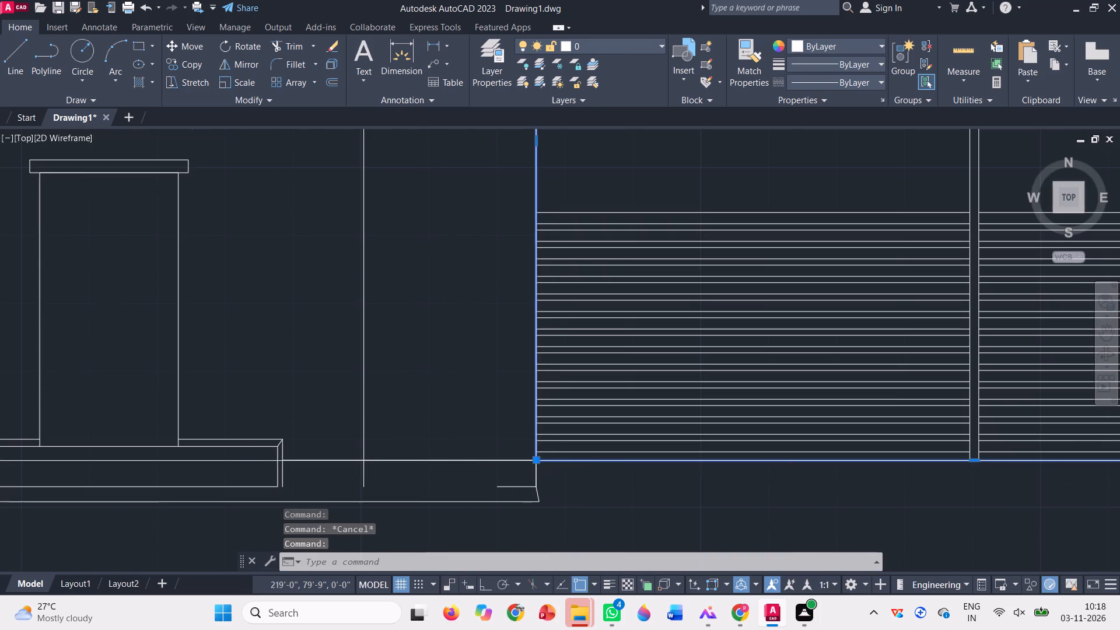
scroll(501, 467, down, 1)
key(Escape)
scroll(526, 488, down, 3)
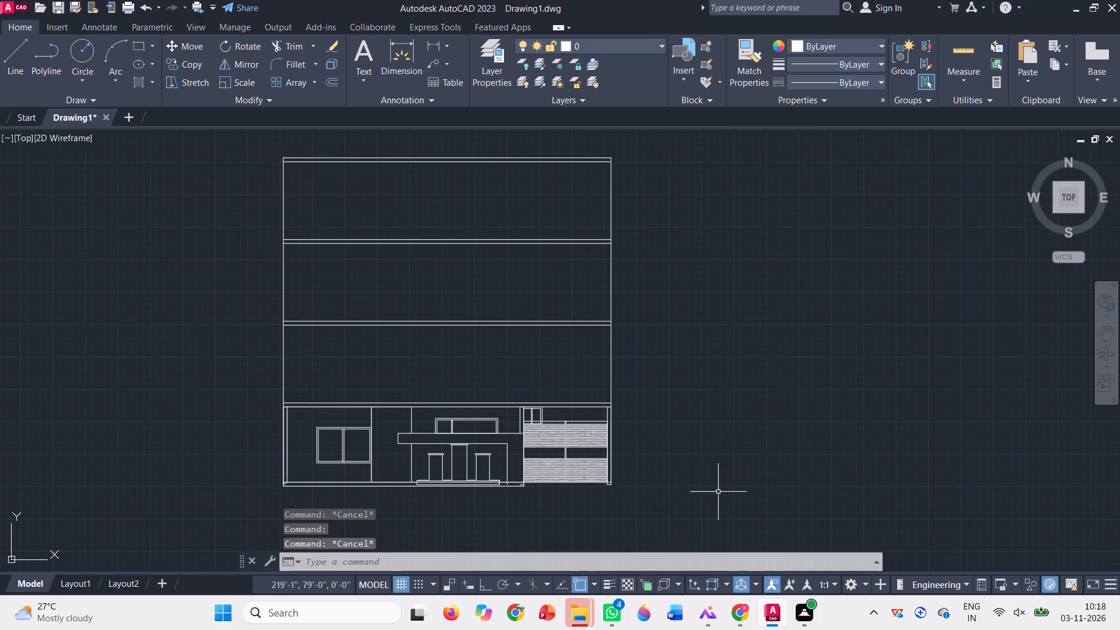
Undo the last move of the lower slats, opening frame, central divider and facade bottom line.
key(ctrl+z)
key(ctrl+z)
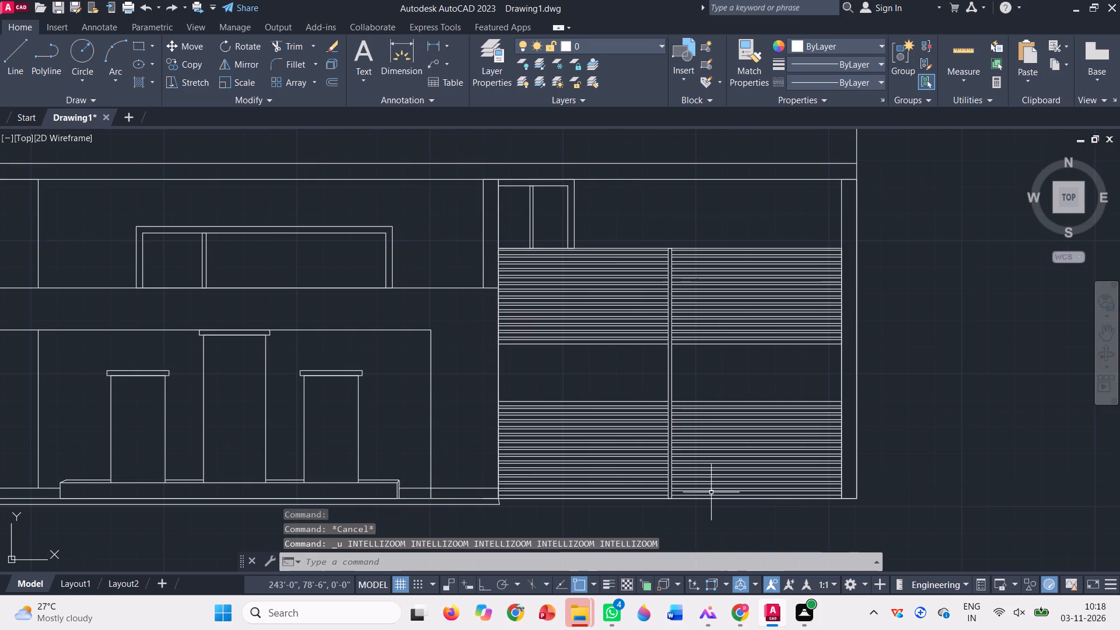
Move both halves of the lower slats, the right end pier and the opening frame up from the opening's lower left corner to the upper plinth line's end.
scroll(617, 488, up, 4)
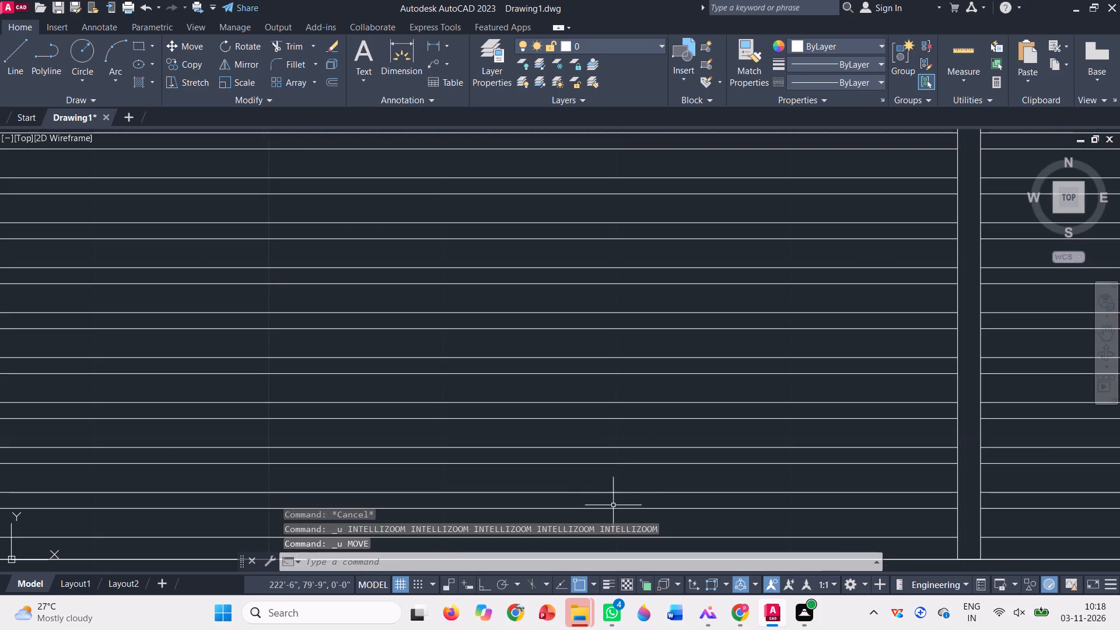
scroll(608, 488, down, 2)
click(662, 512)
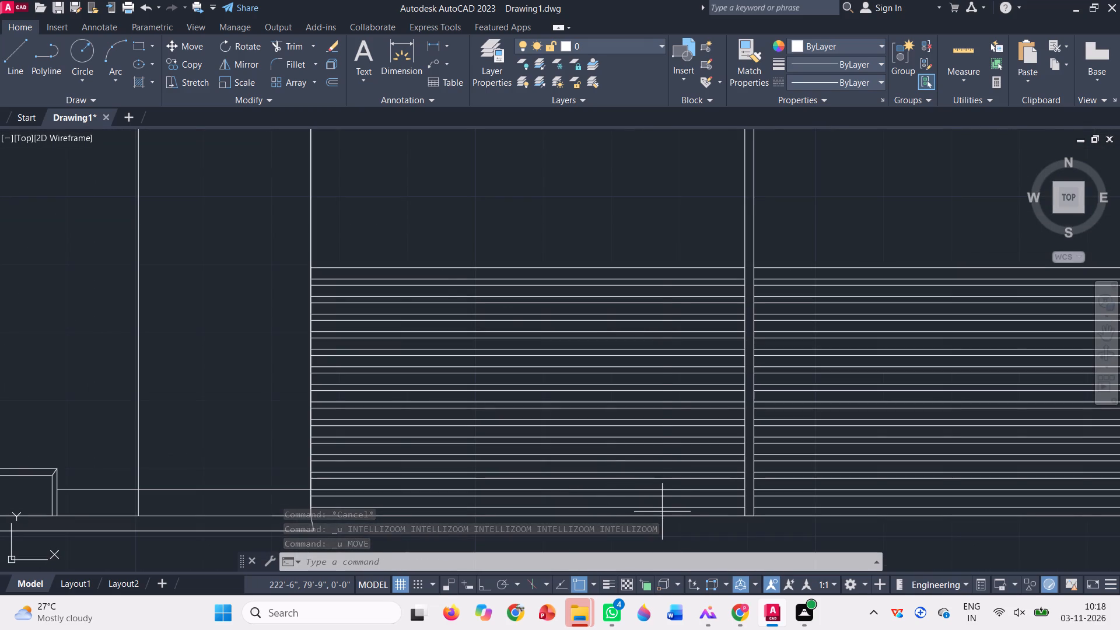
click(437, 247)
scroll(409, 377, down, 3)
scroll(591, 394, up, 4)
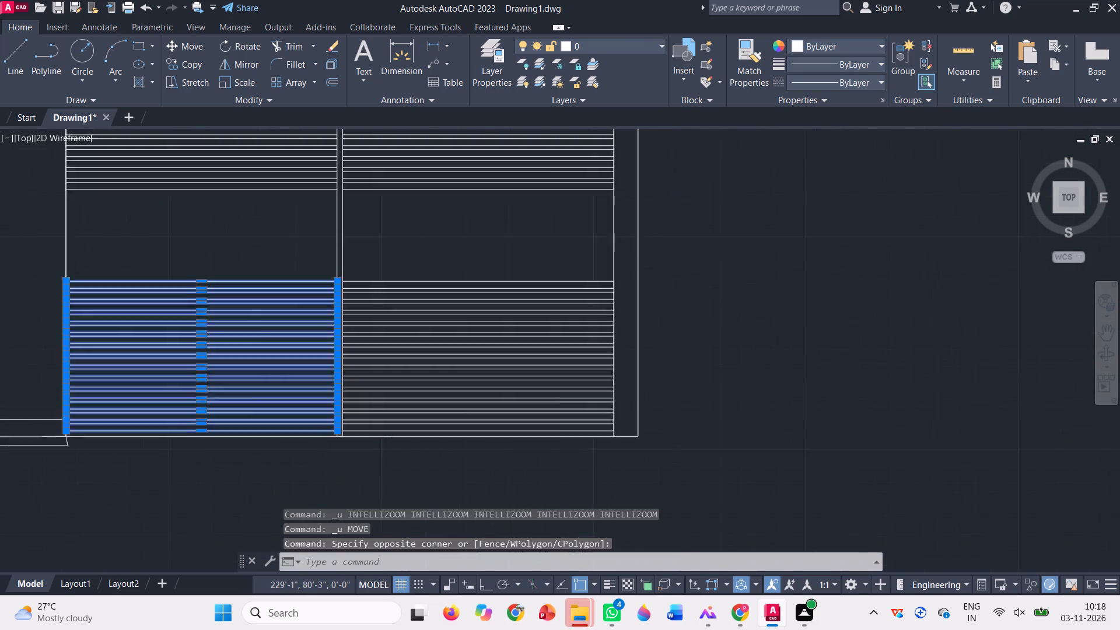
click(590, 457)
click(335, 204)
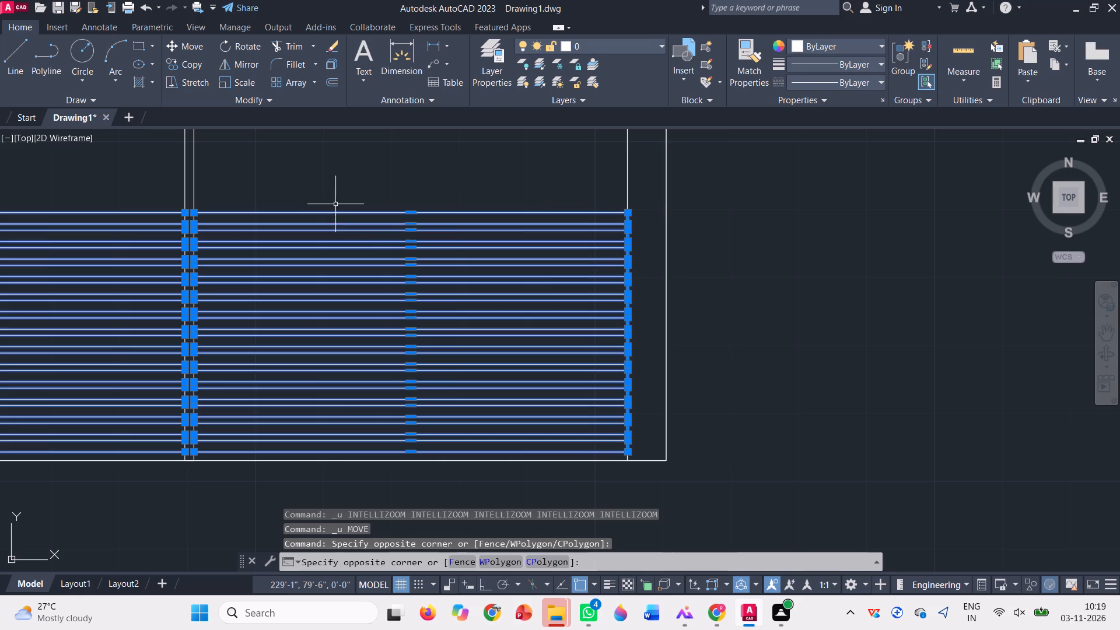
scroll(782, 384, down, 2)
scroll(744, 410, up, 2)
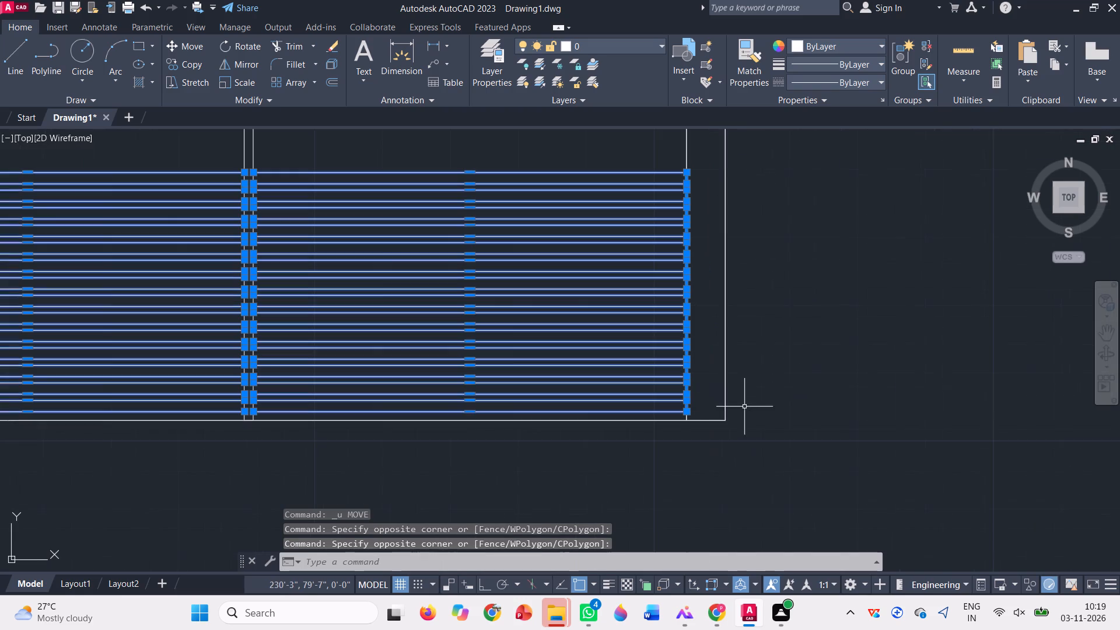
click(726, 395)
scroll(749, 419, down, 2)
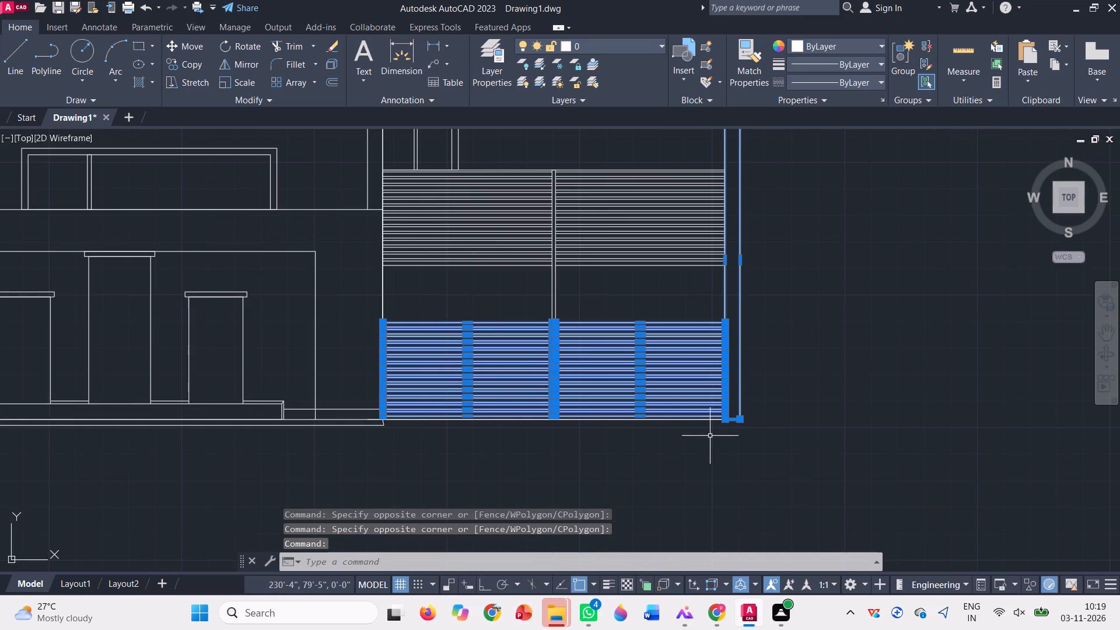
click(609, 422)
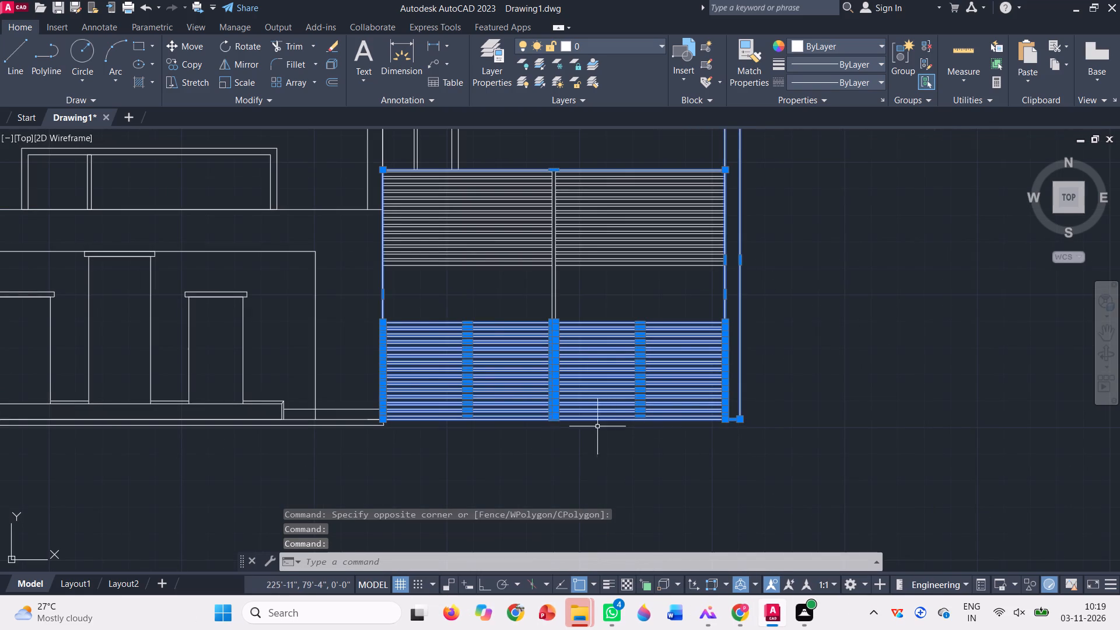
scroll(489, 466, down, 1)
text(m)
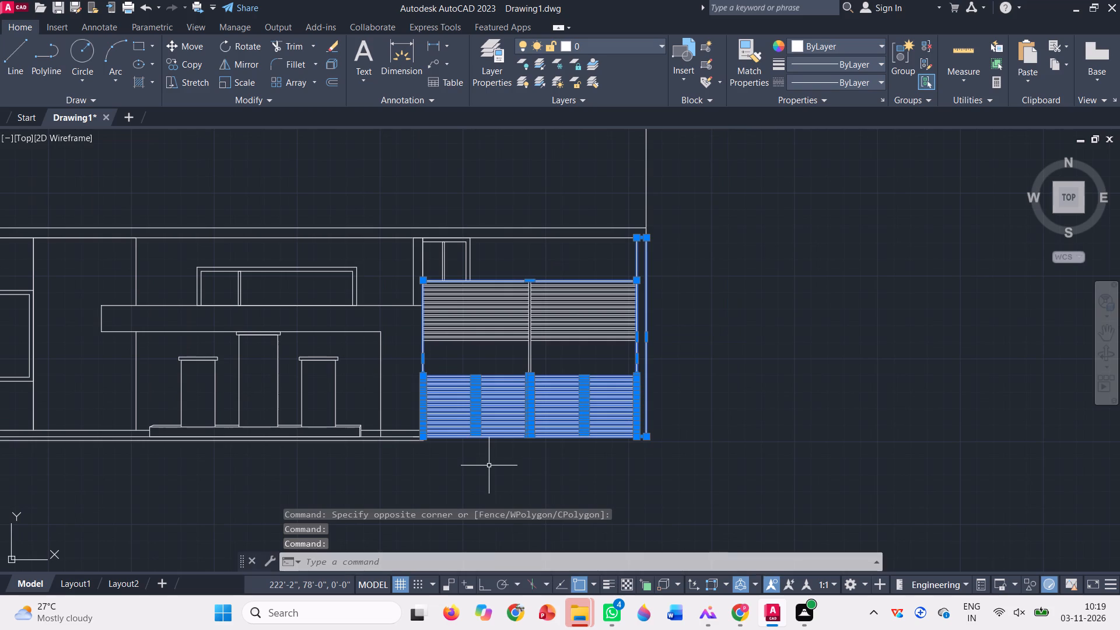
key(space)
scroll(432, 437, up, 4)
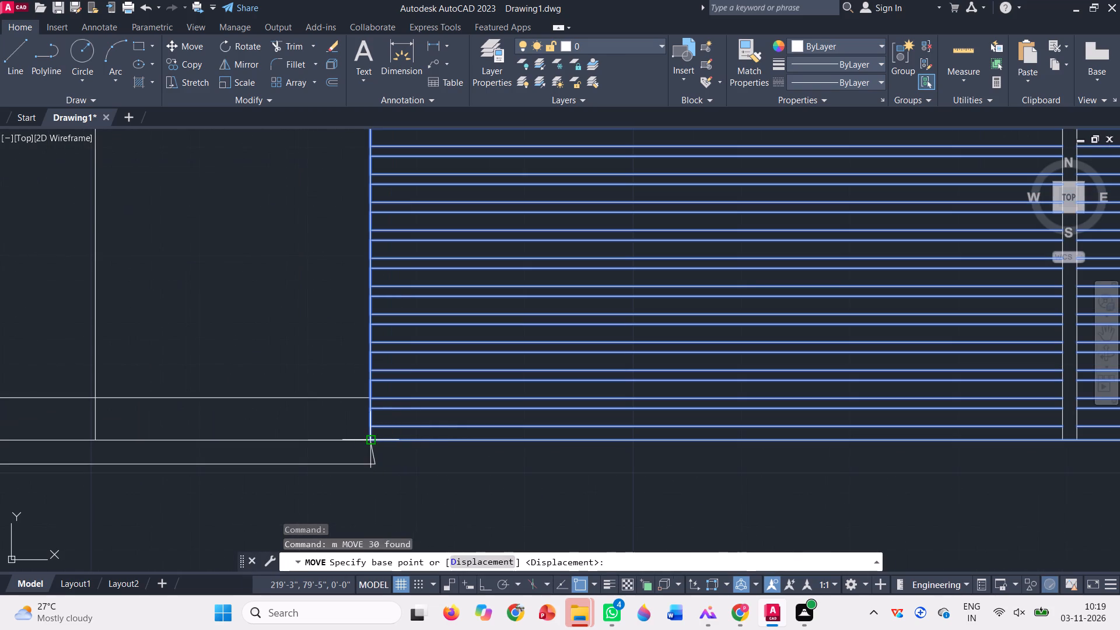
click(368, 437)
click(372, 398)
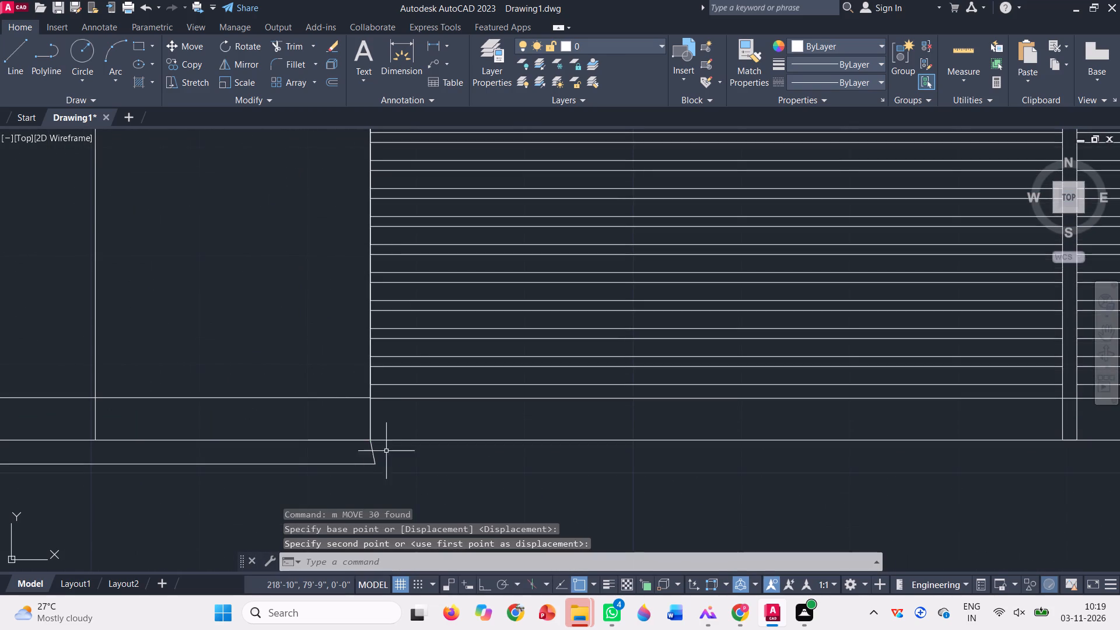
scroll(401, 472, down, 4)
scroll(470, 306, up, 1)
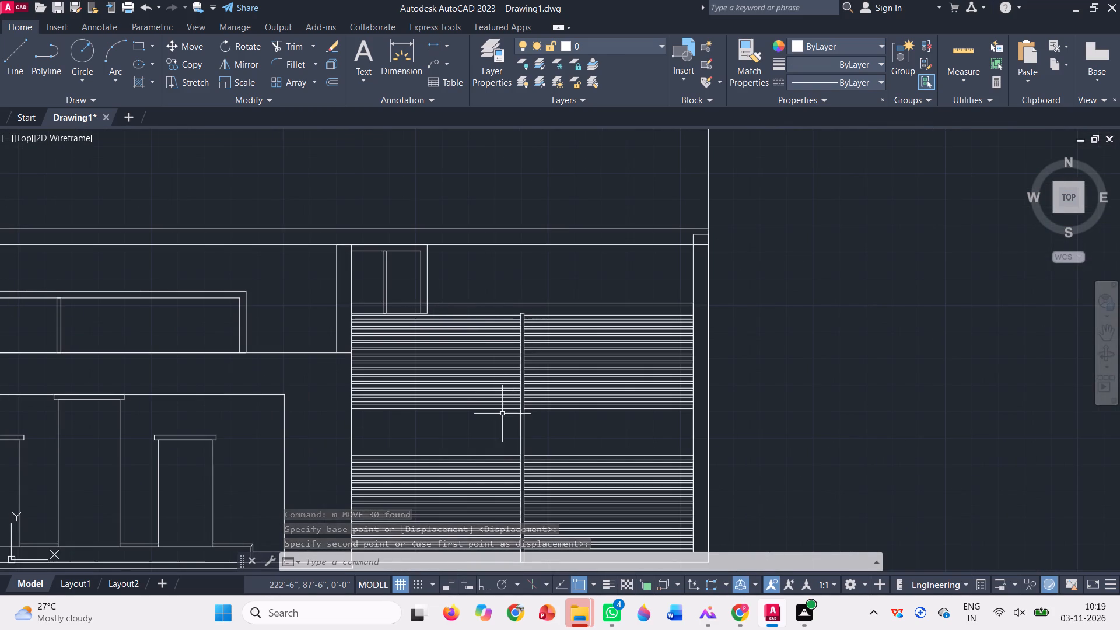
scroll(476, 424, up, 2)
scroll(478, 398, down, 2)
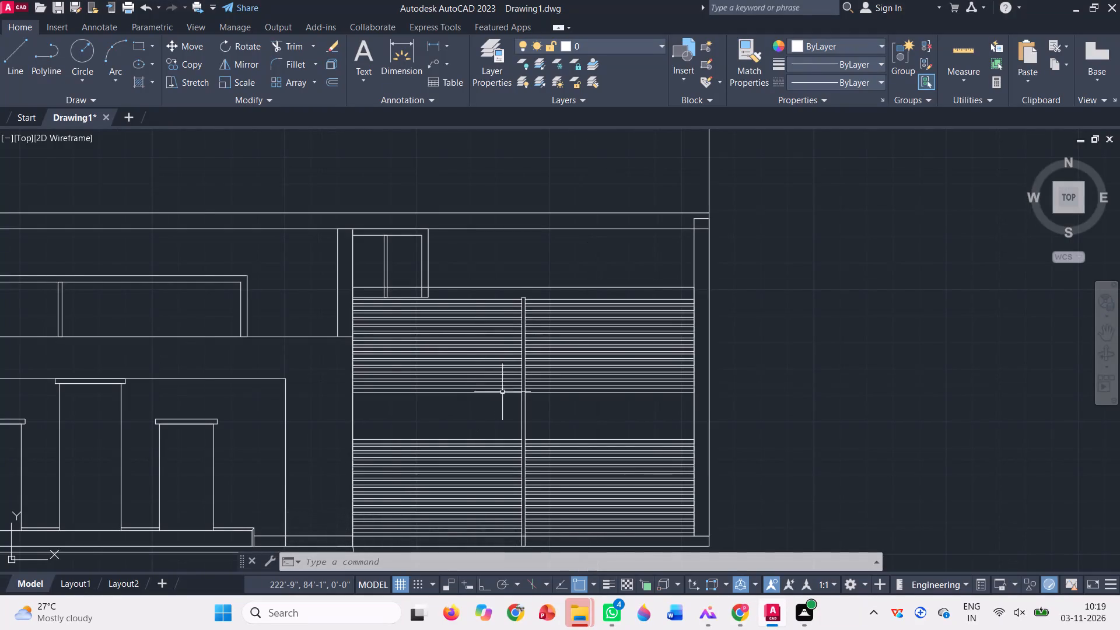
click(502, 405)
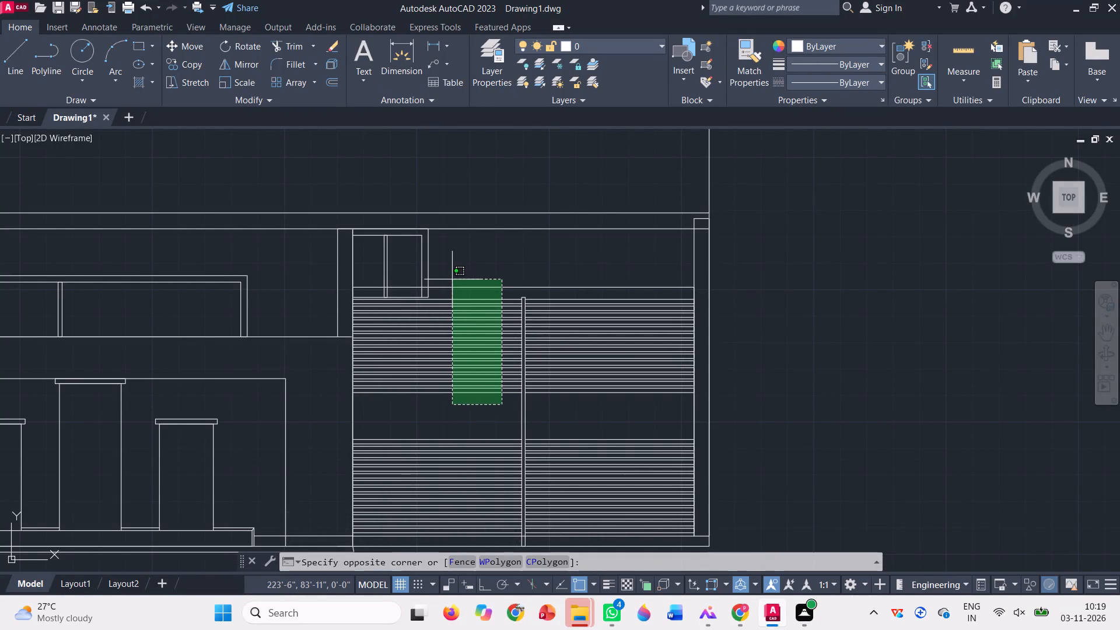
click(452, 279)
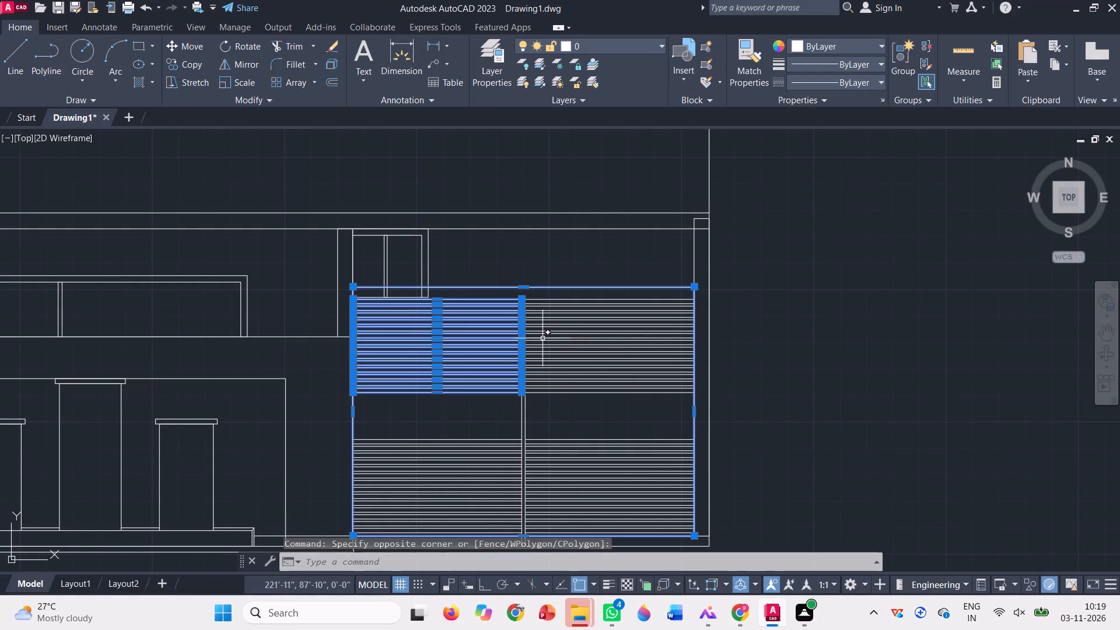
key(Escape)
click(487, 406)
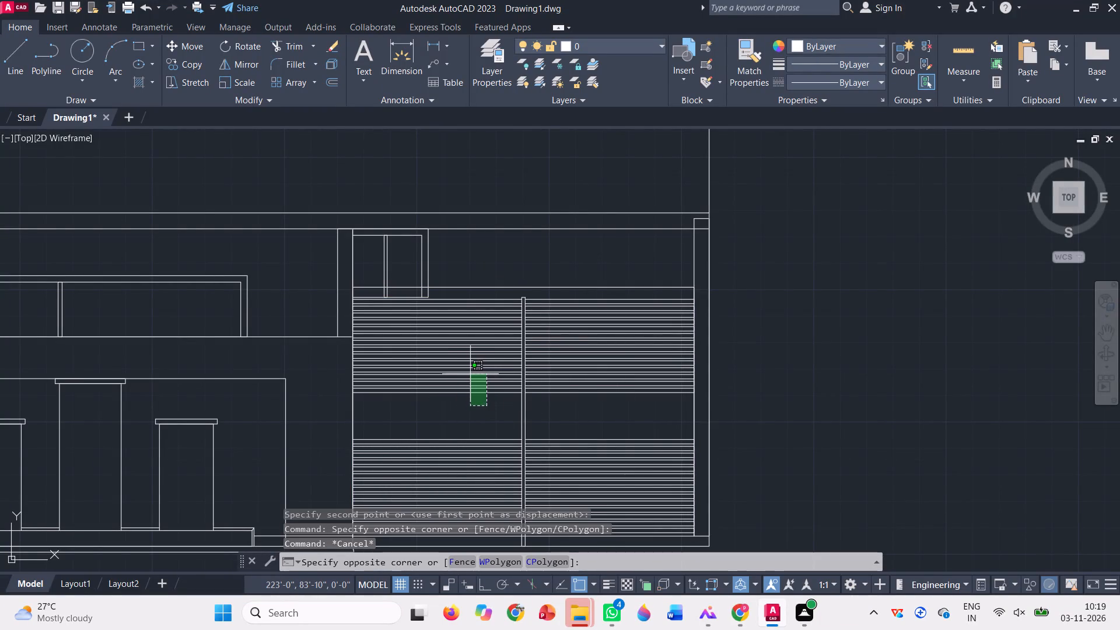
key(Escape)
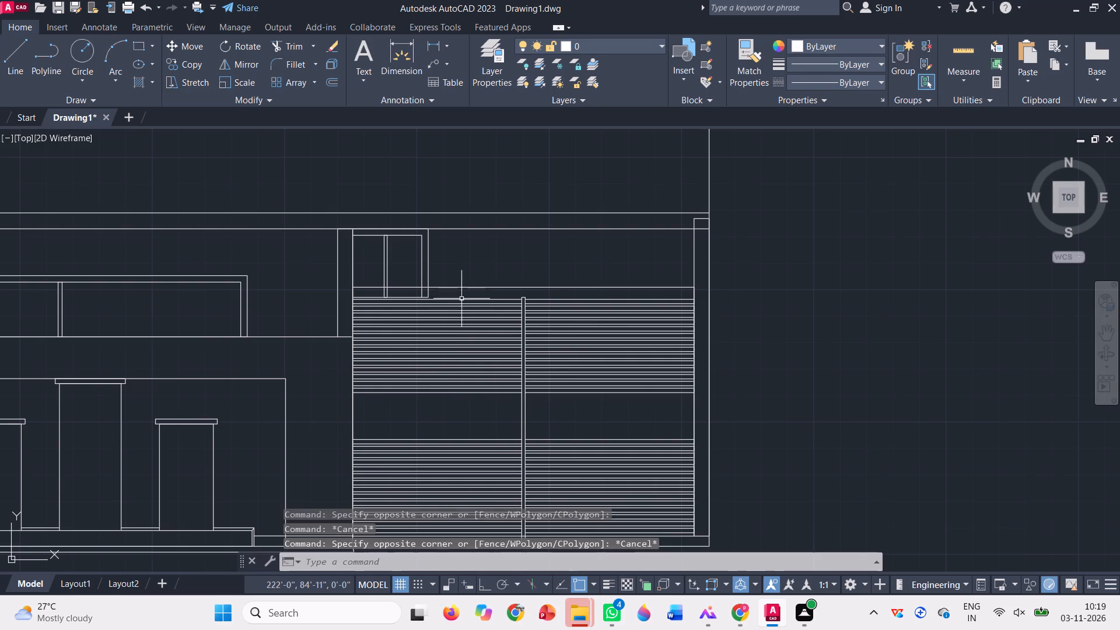
Draw a rectangle from the moved opening frame's lower right corner to the small window's lower left corner above the upper slats.
scroll(460, 288, up, 2)
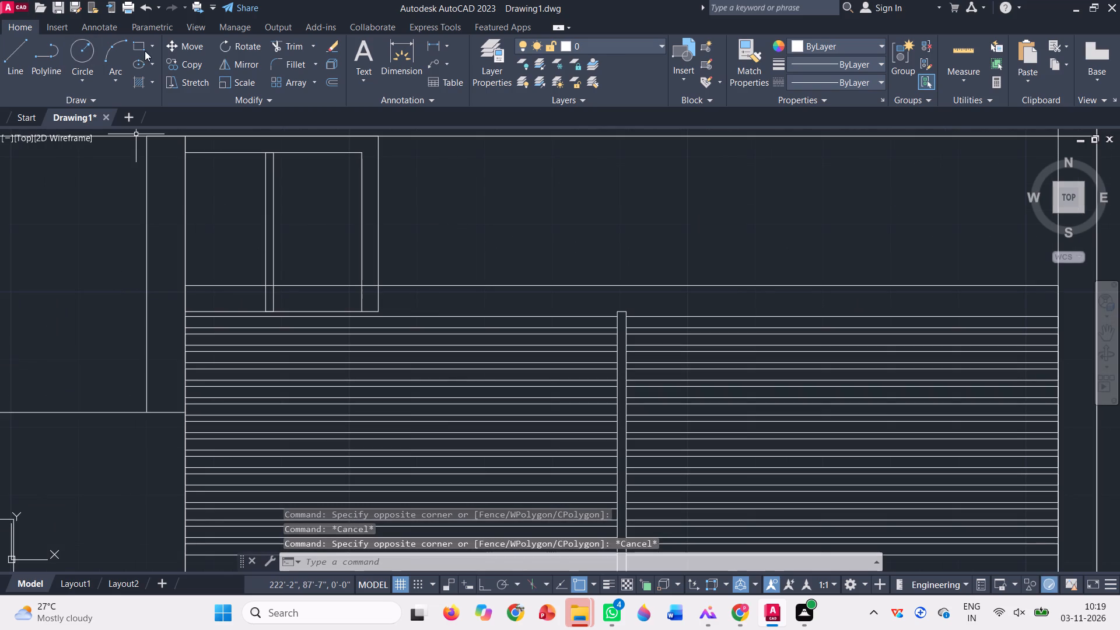
click(138, 48)
scroll(636, 290, down, 4)
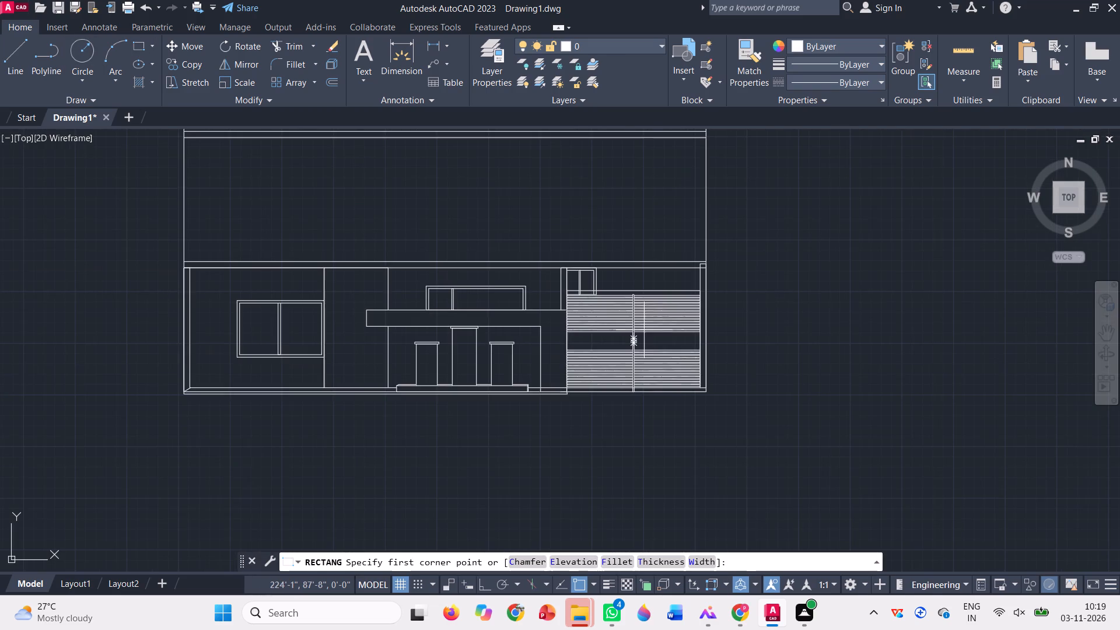
scroll(691, 389, up, 5)
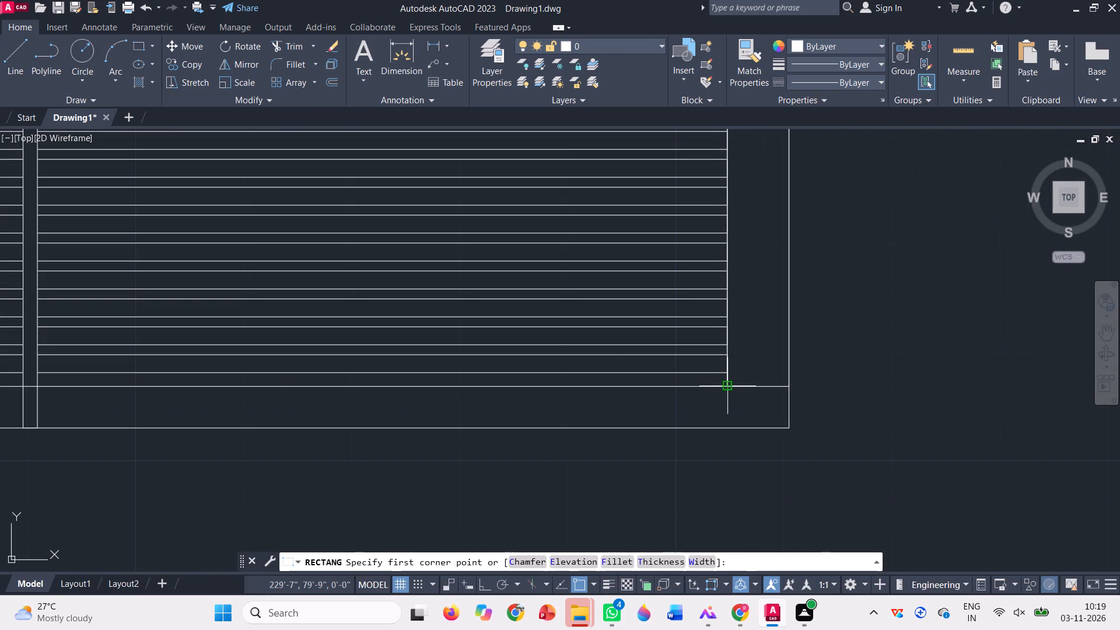
click(727, 388)
scroll(526, 418, down, 4)
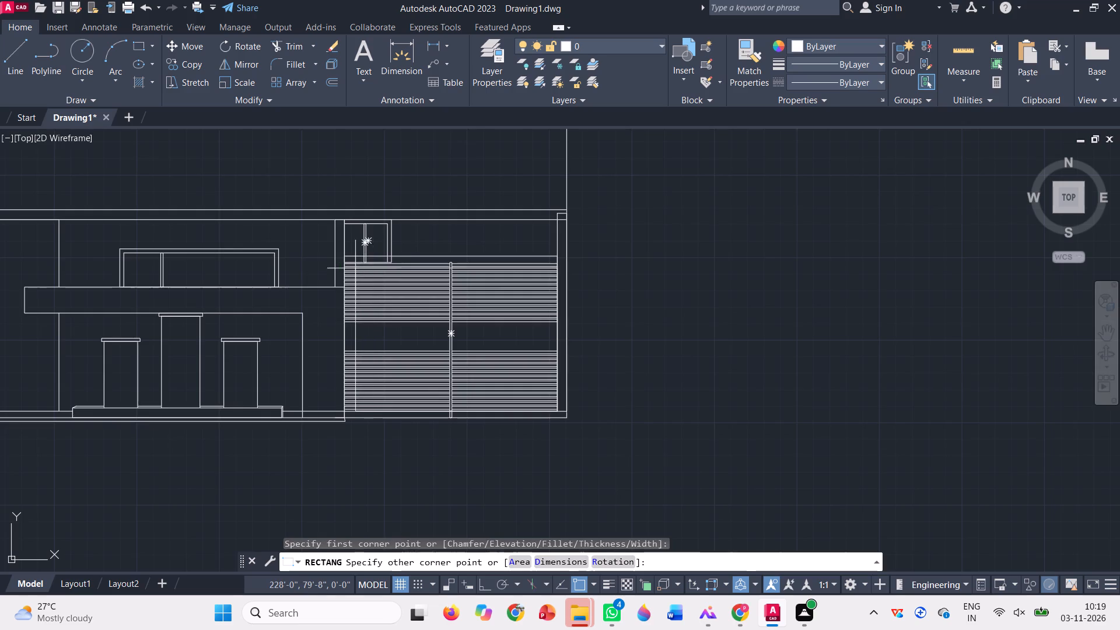
scroll(343, 268, up, 5)
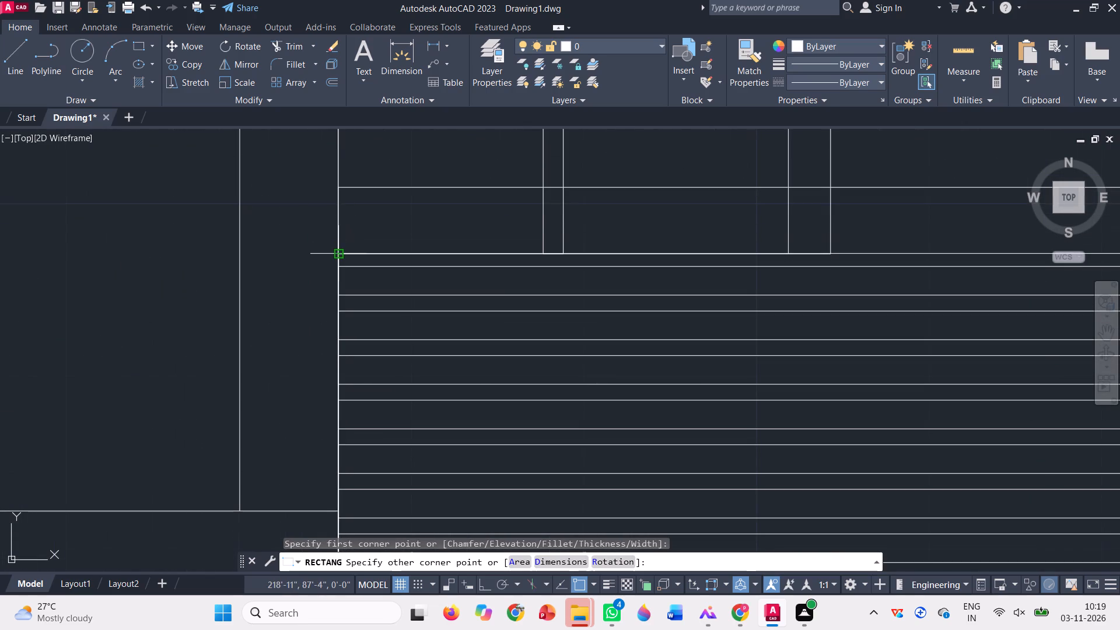
click(342, 256)
Erase the old opening frame that rises above the upper slats and crosses the small window.
scroll(351, 312, down, 4)
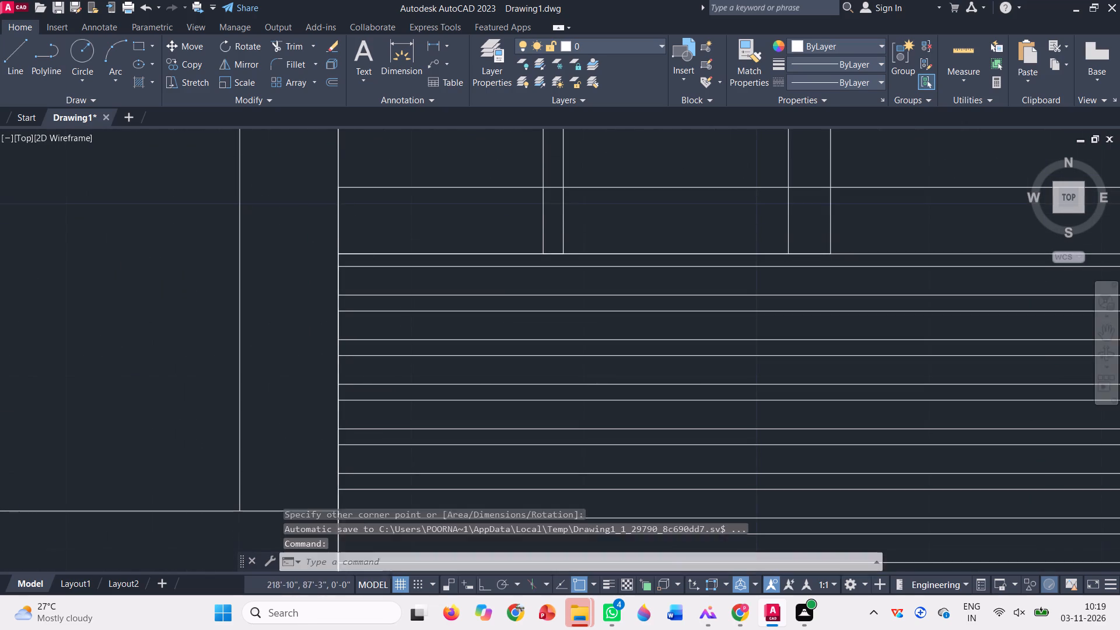
scroll(313, 319, down, 1)
click(602, 268)
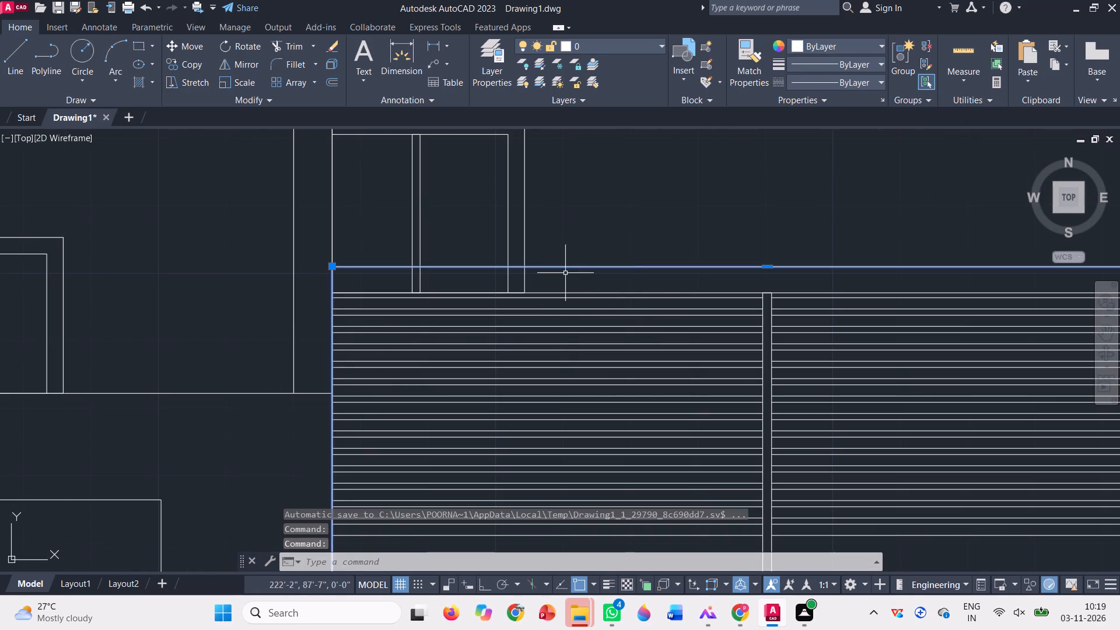
key(Delete)
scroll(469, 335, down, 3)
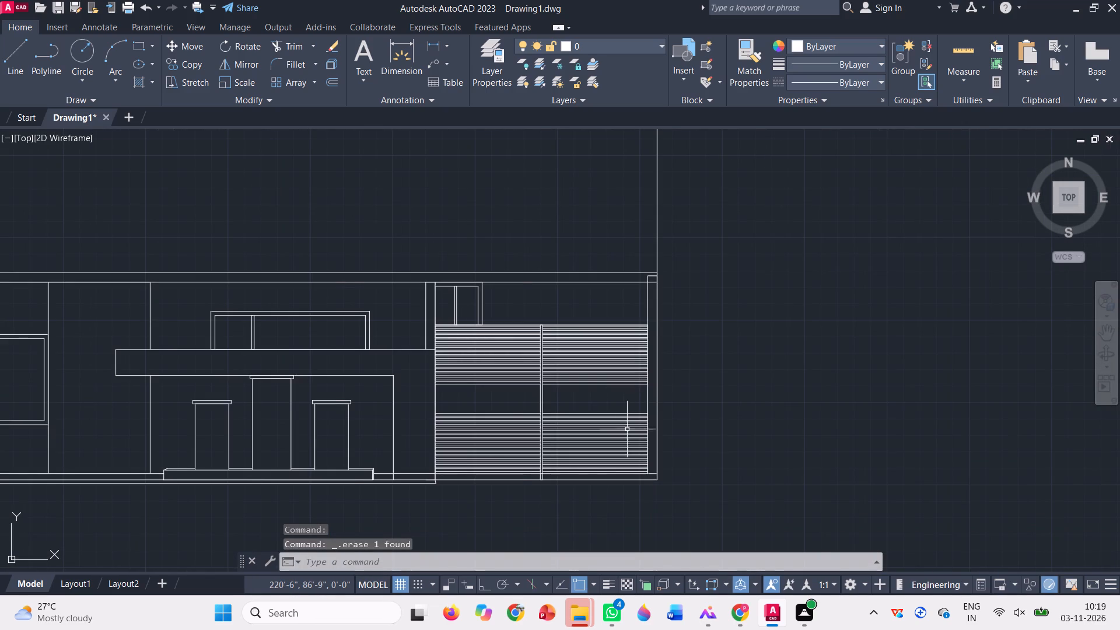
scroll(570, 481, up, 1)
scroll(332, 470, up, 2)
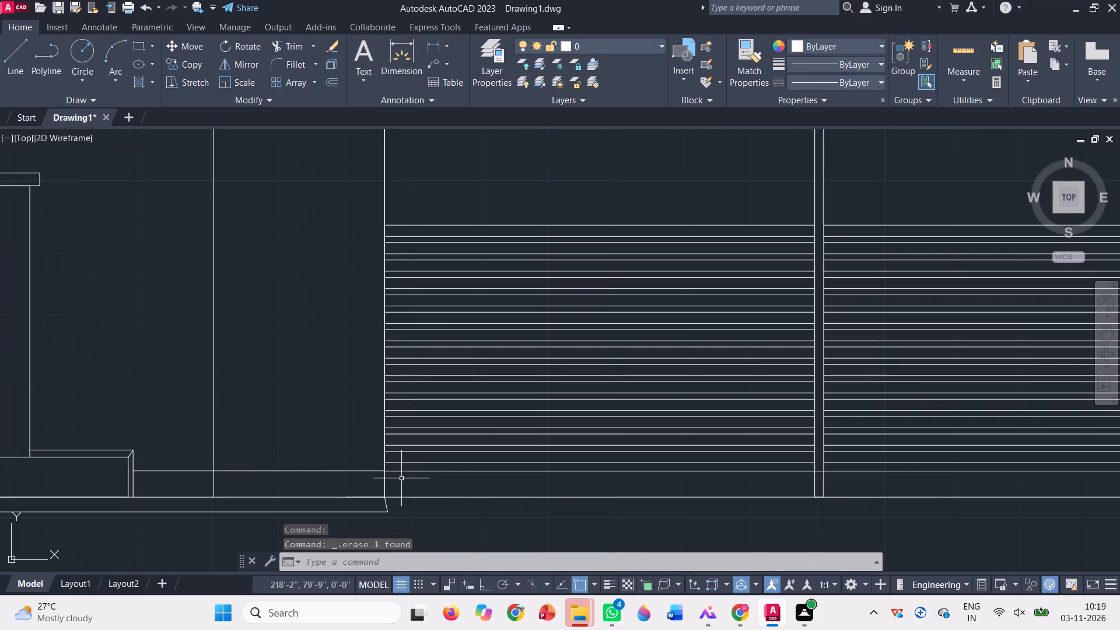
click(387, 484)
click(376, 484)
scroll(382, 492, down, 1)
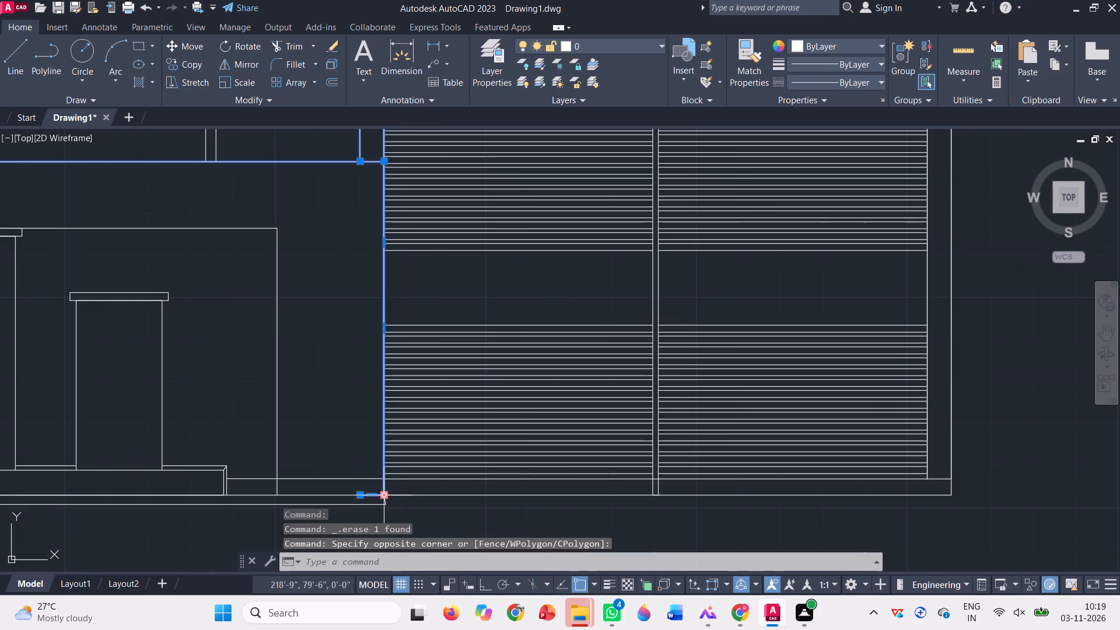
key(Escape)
Trim the vertical edge and short bottom segment left below the slatted opening's lower left corner, between the plinth line and facade bottom line.
click(300, 54)
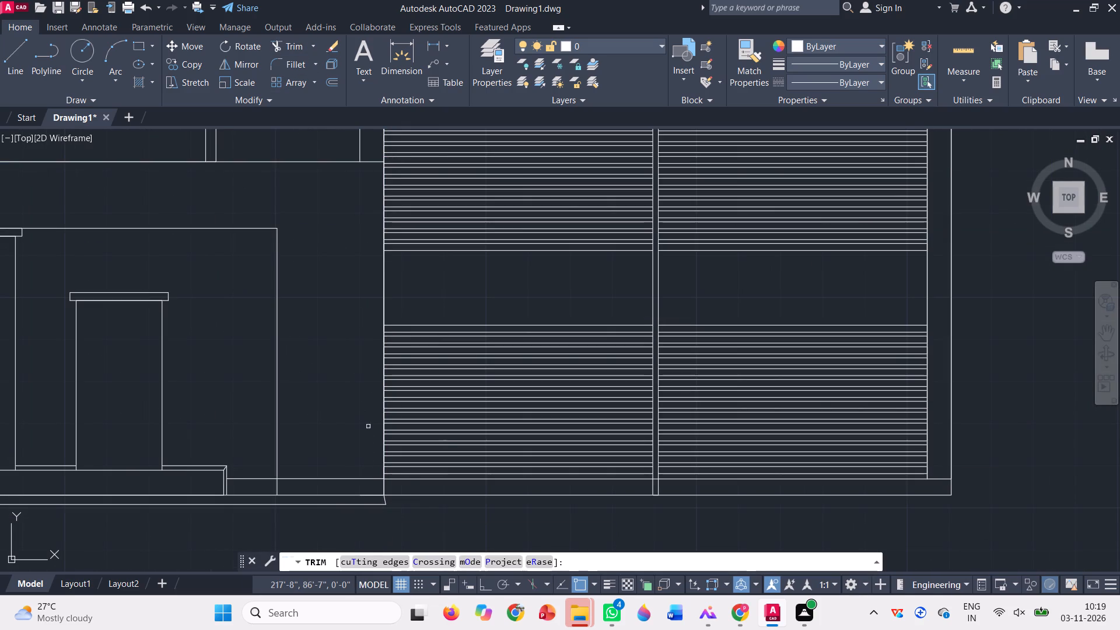
click(382, 491)
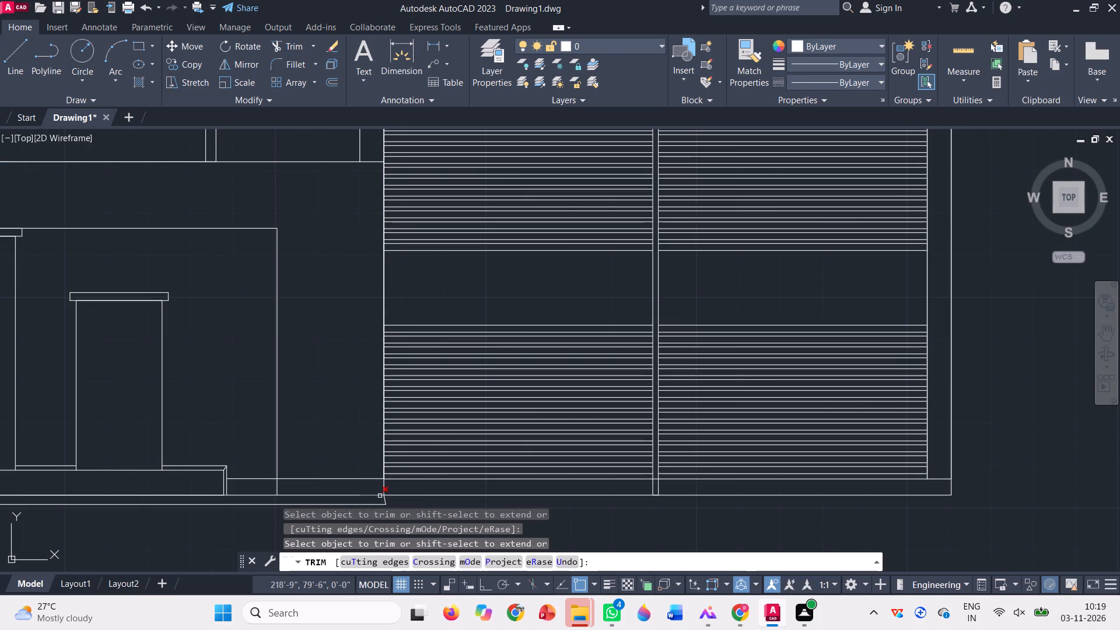
click(380, 496)
click(385, 490)
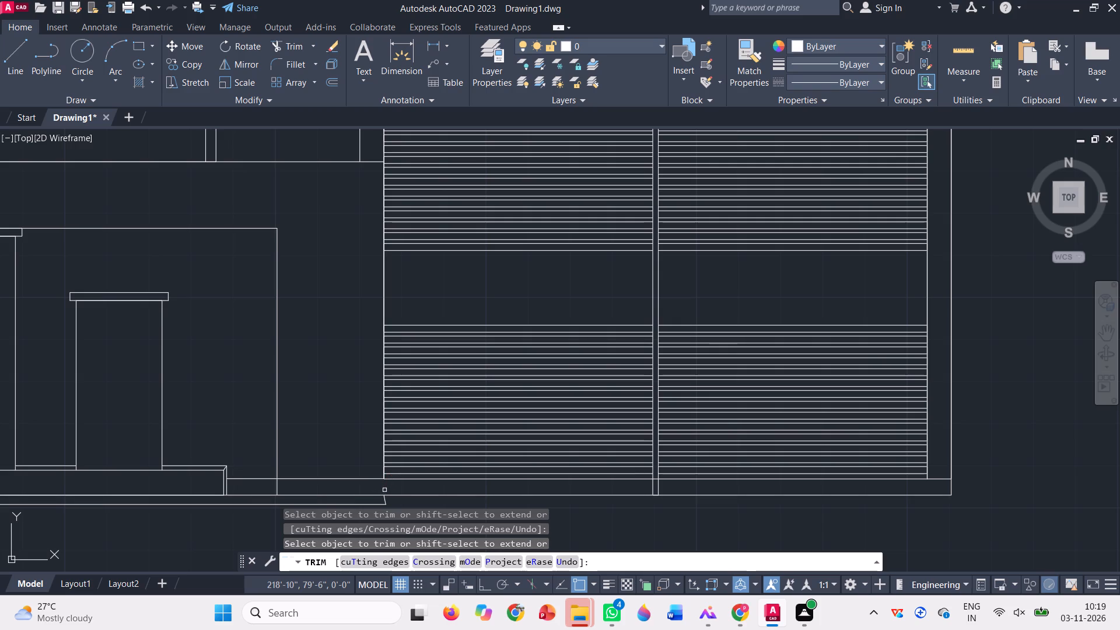
scroll(384, 490, down, 1)
scroll(384, 503, up, 3)
click(385, 478)
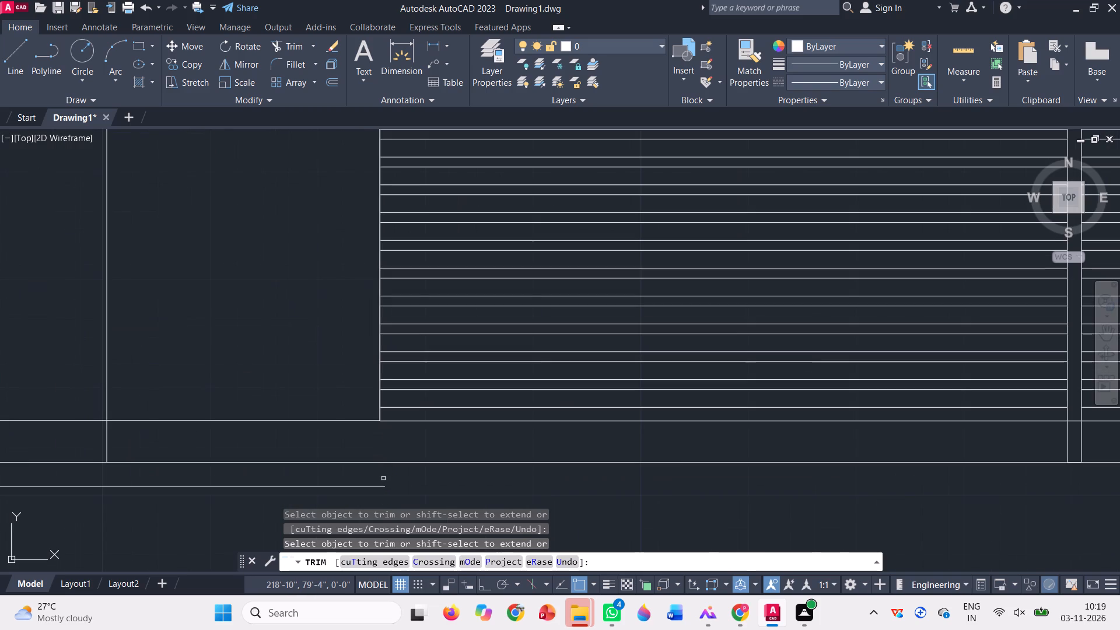
key(Escape)
Draw a line from the base line's right end vertically up to the facade bottom line, continuing to the slatted opening's lower left corner.
key(l)
key(Return)
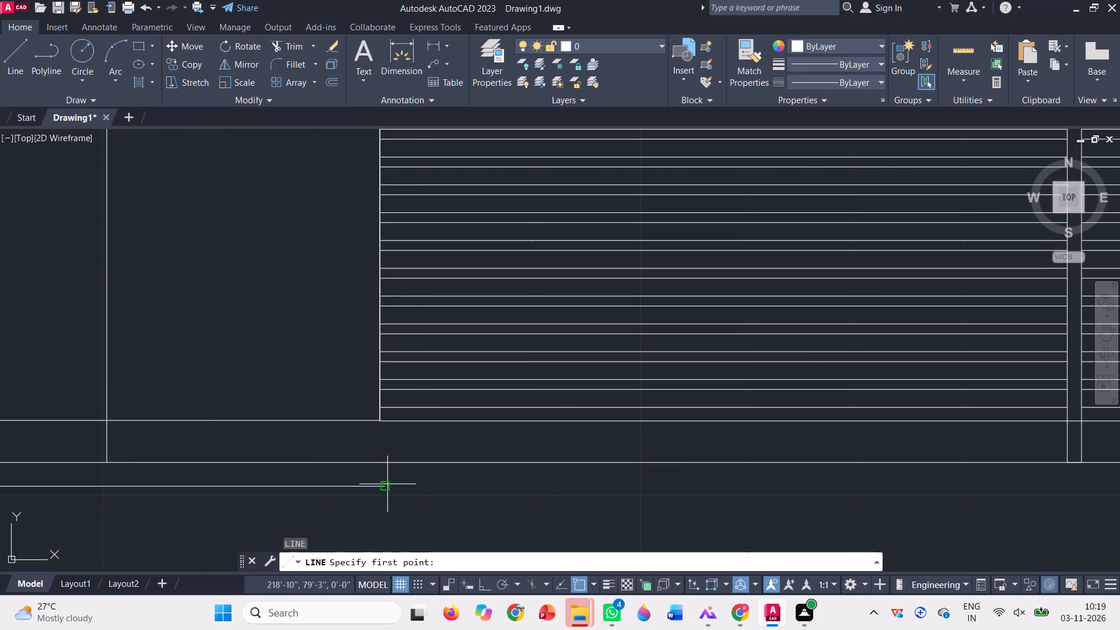
scroll(376, 483, up, 2)
click(397, 494)
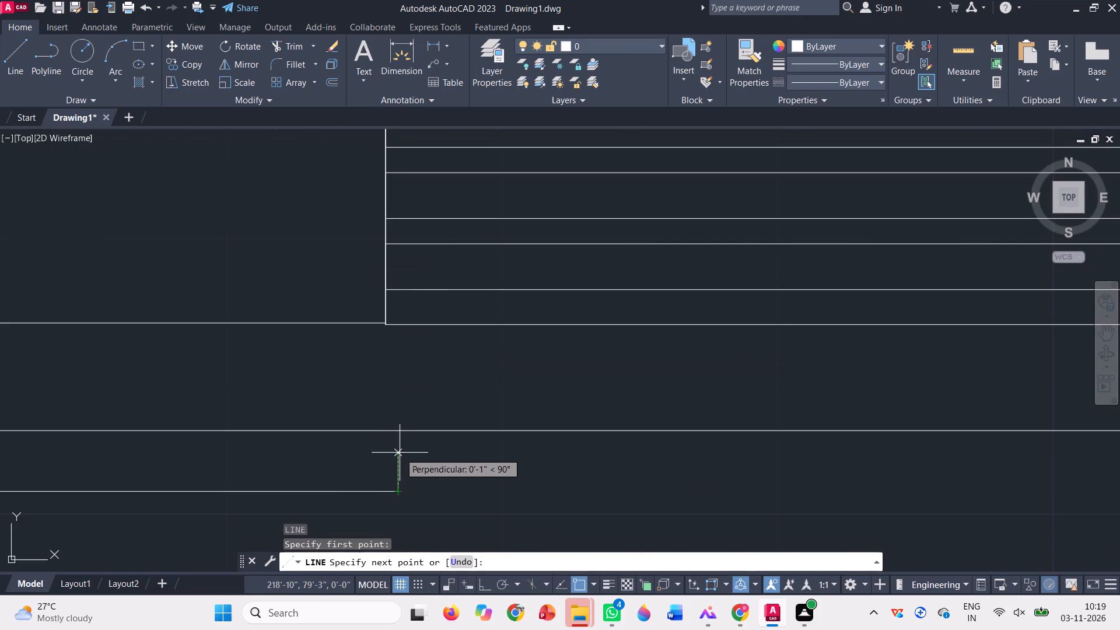
key(F8)
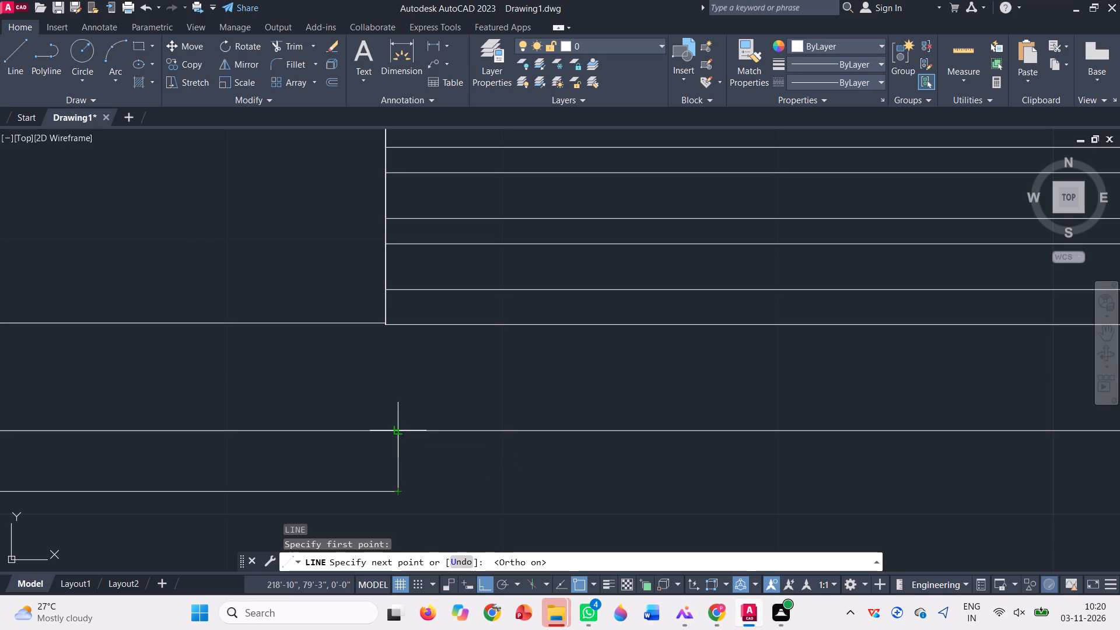
click(401, 428)
click(386, 324)
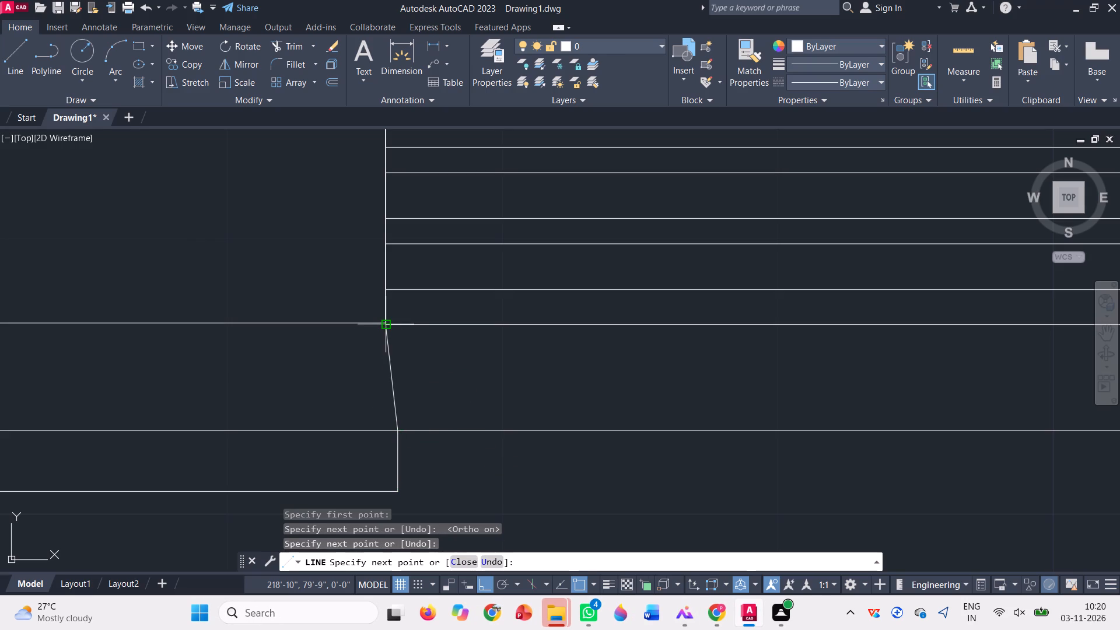
key(space)
Move both upper plinth line segments down from their right end to the slatted opening's lower left corner.
scroll(385, 354, up, 4)
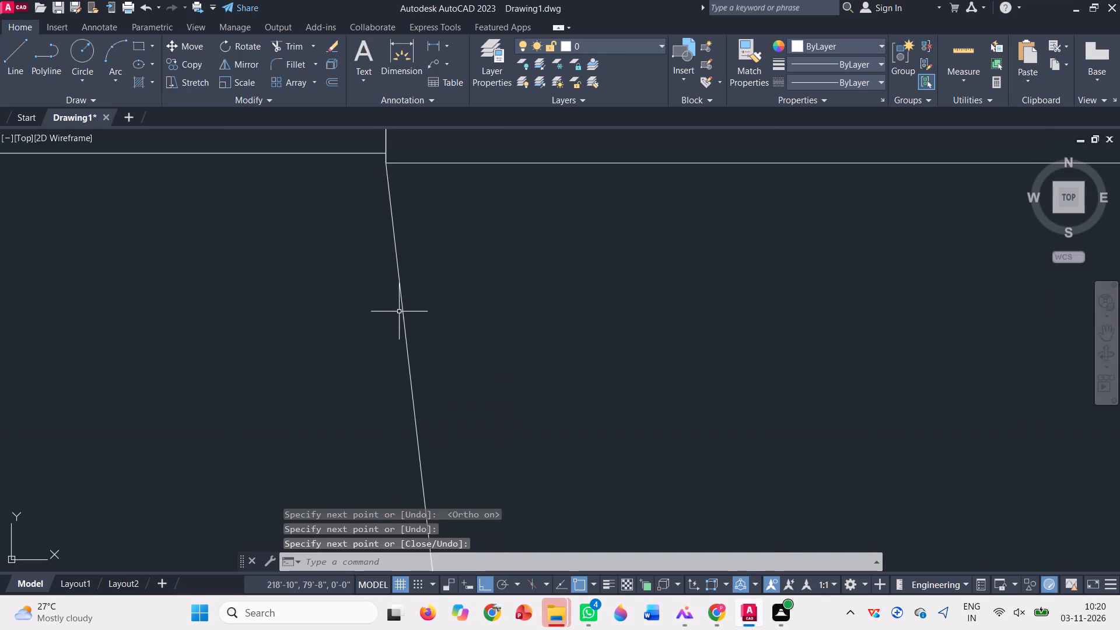
scroll(401, 307, down, 2)
scroll(369, 221, up, 3)
scroll(500, 393, down, 3)
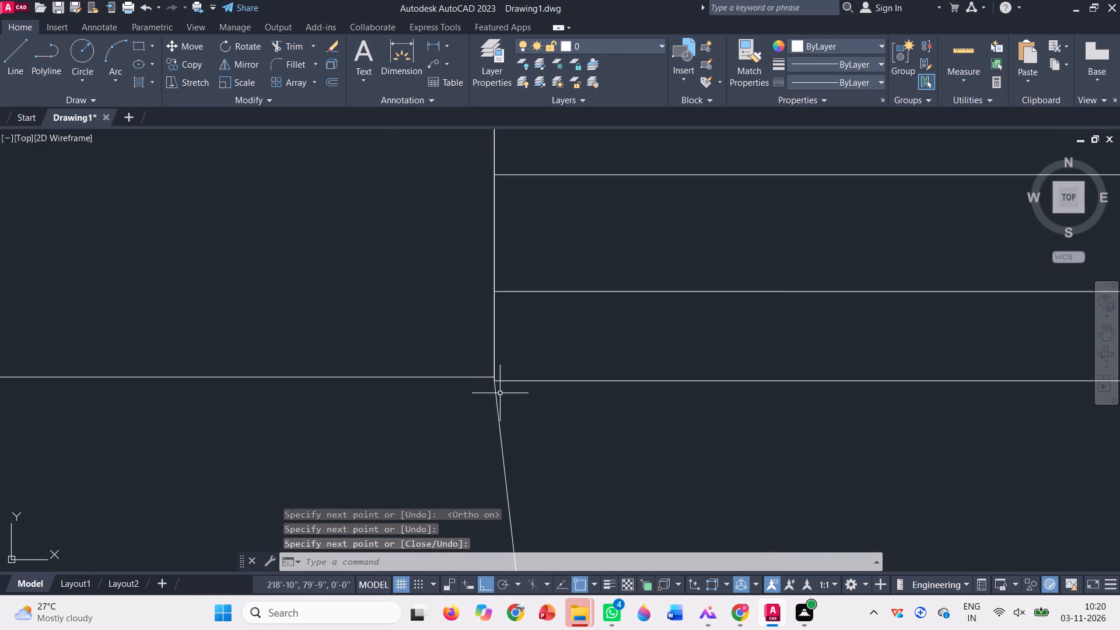
click(412, 398)
drag(284, 282, 289, 285)
scroll(658, 388, down, 6)
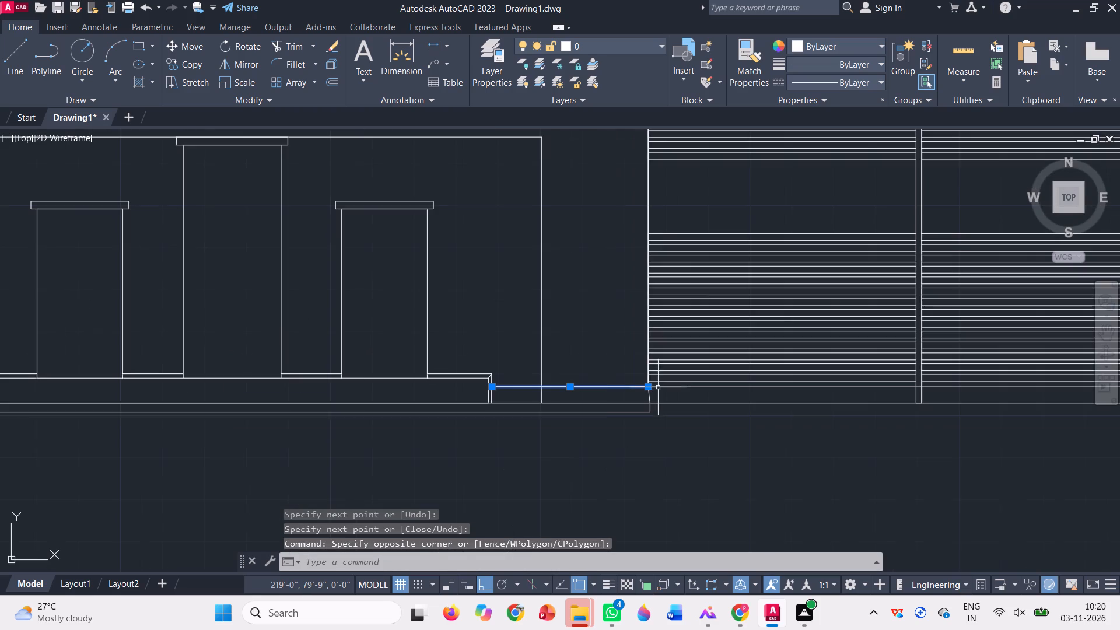
scroll(554, 391, down, 2)
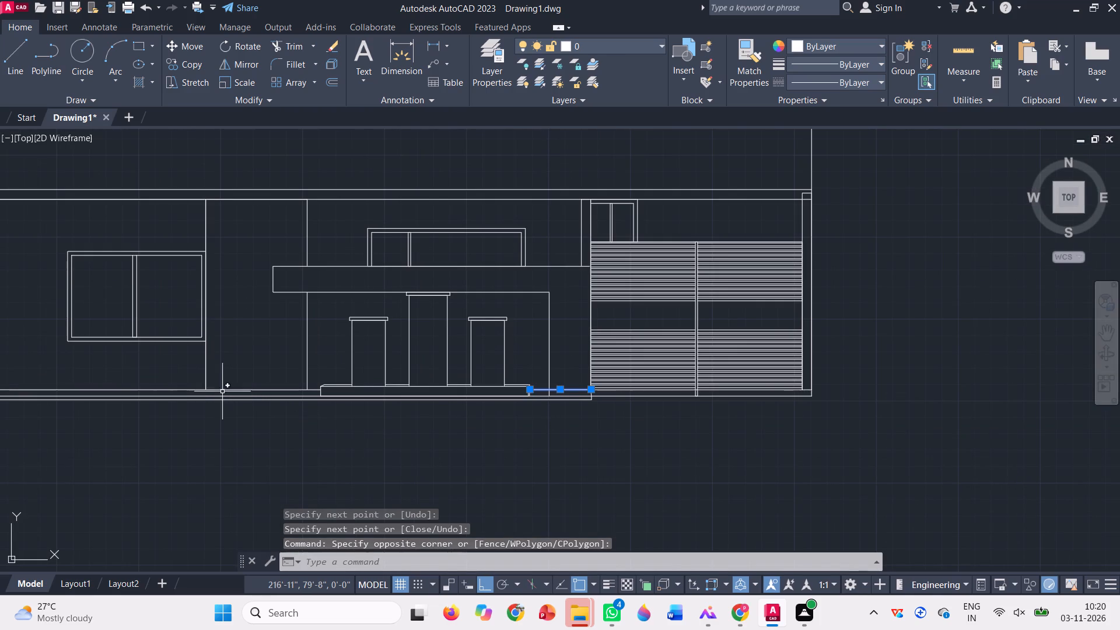
click(228, 391)
scroll(228, 391, down, 2)
scroll(240, 385, up, 1)
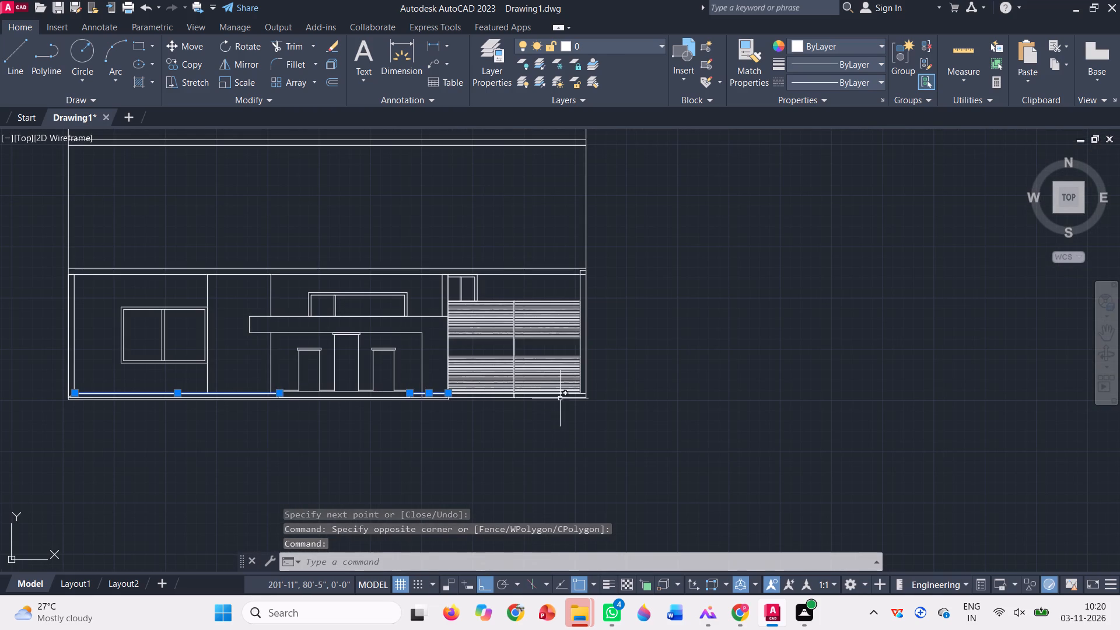
text(m)
key(space)
scroll(423, 389, up, 3)
scroll(541, 423, up, 2)
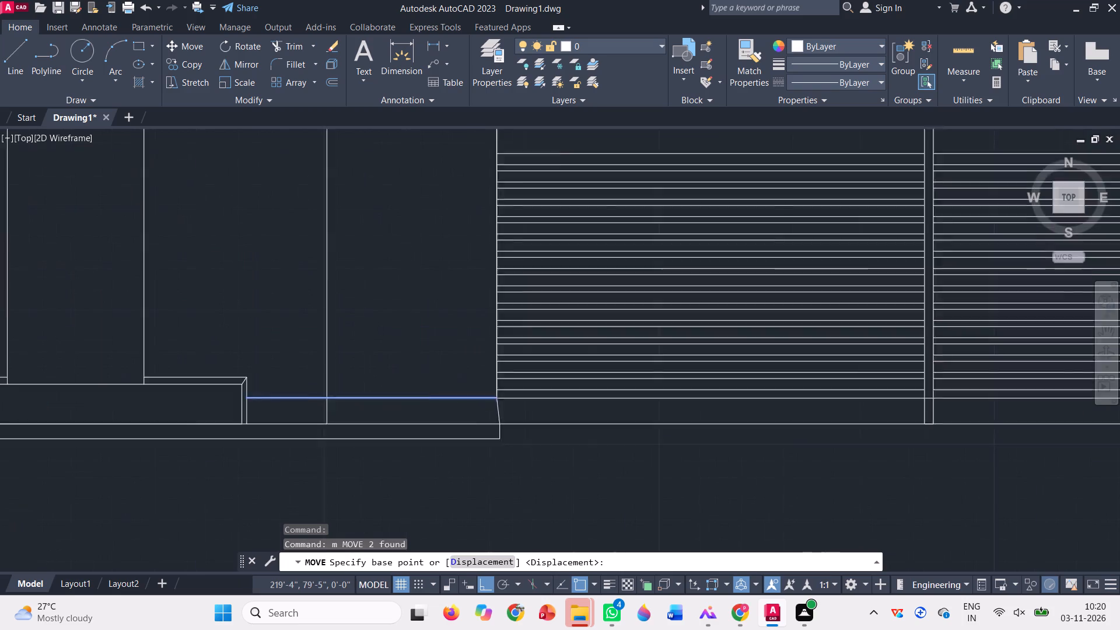
scroll(541, 422, up, 2)
scroll(342, 325, up, 3)
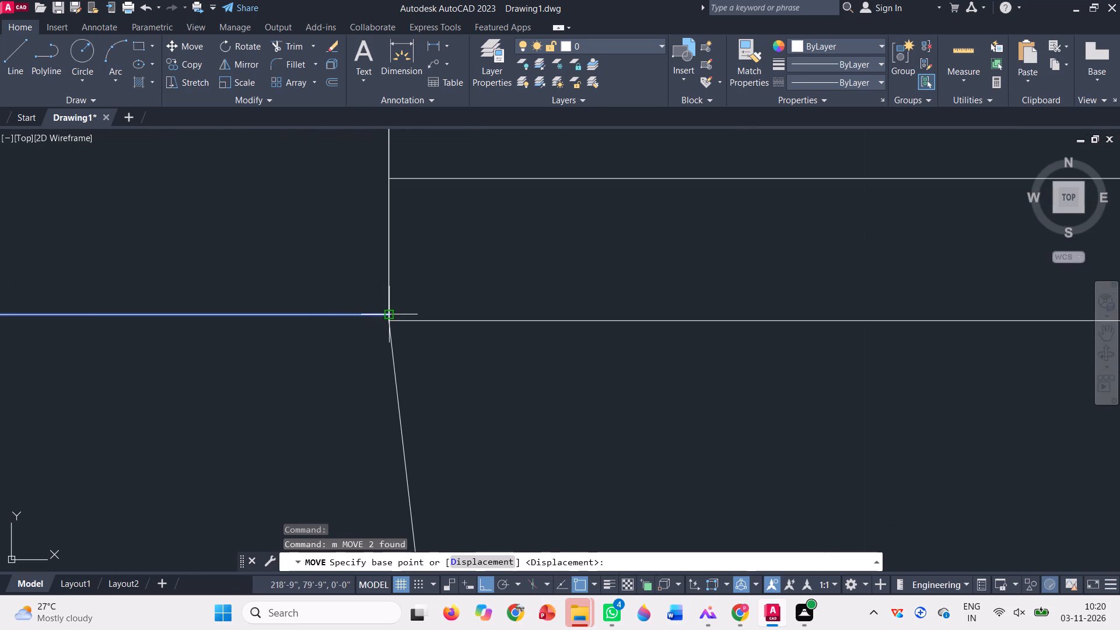
click(387, 313)
click(386, 325)
Extend the left end of the upper plinth line to the slanted line at the facade's lower left corner.
scroll(577, 374, down, 4)
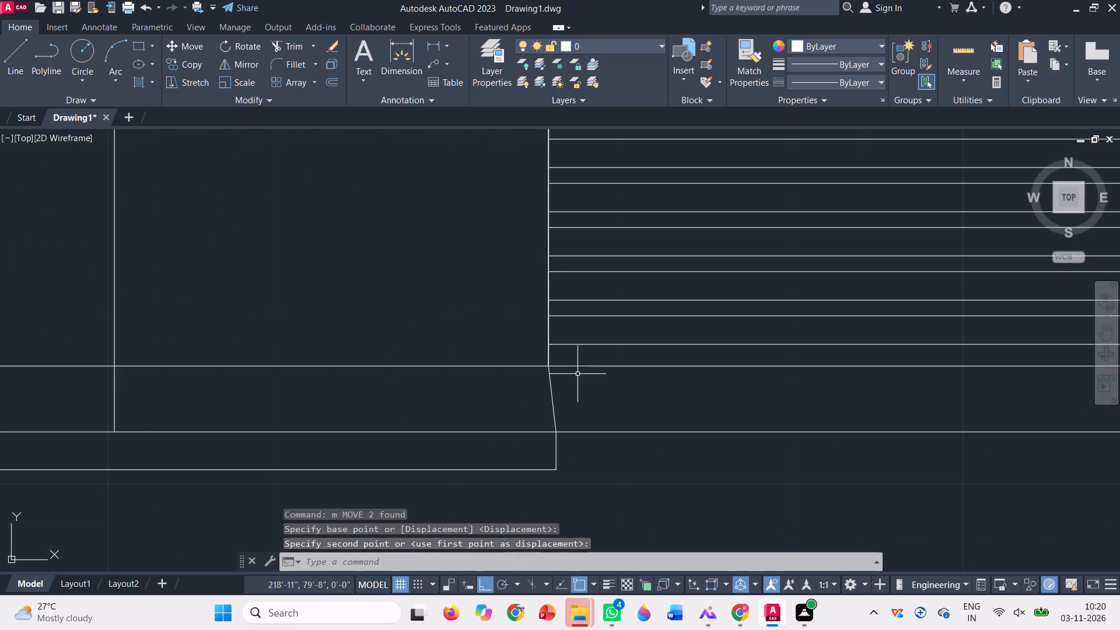
scroll(577, 374, down, 5)
scroll(658, 374, down, 1)
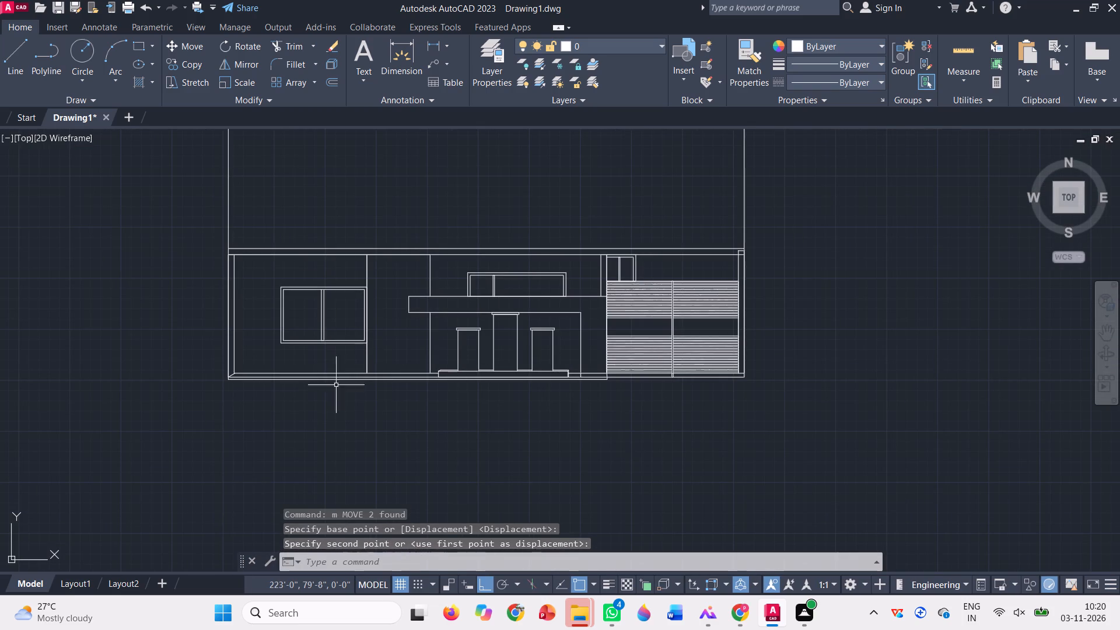
scroll(244, 373, up, 4)
scroll(126, 383, up, 3)
scroll(330, 363, up, 4)
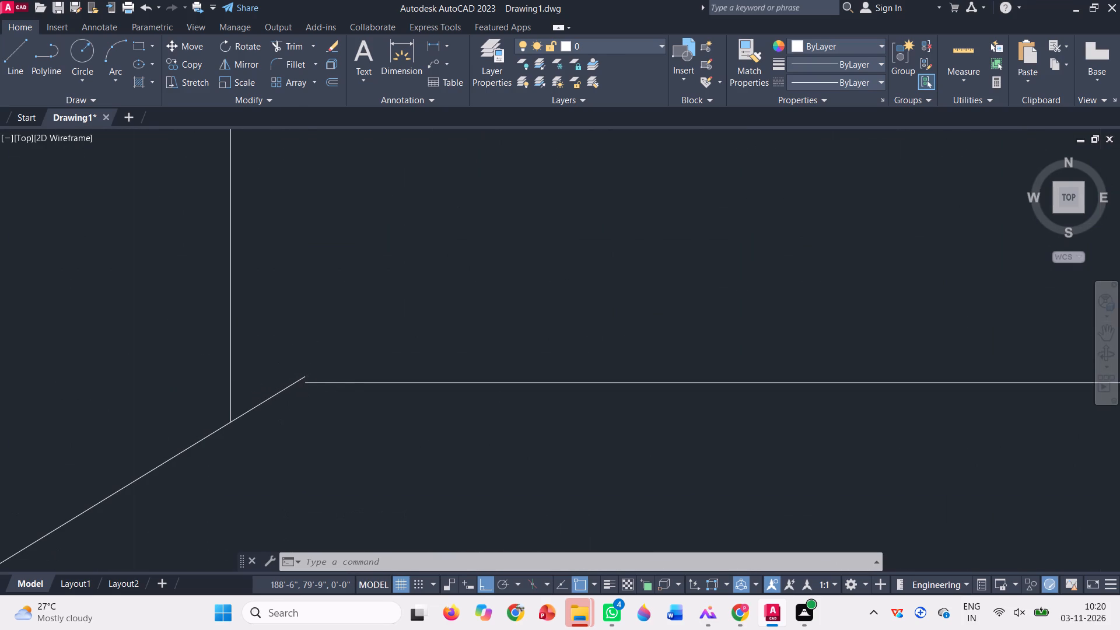
click(316, 44)
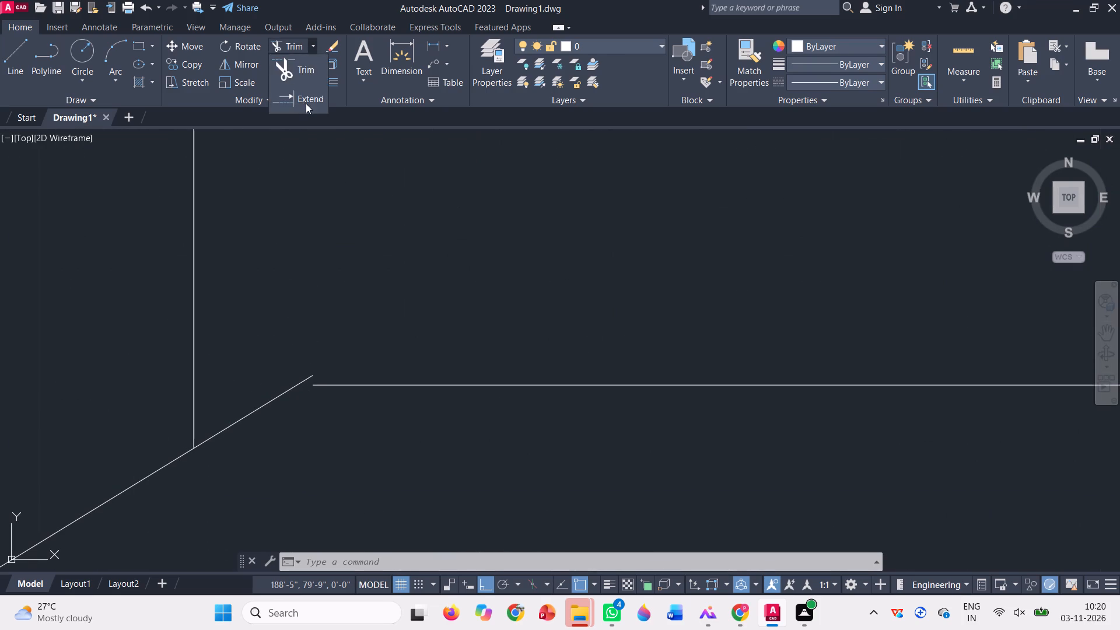
click(306, 103)
click(366, 433)
click(365, 319)
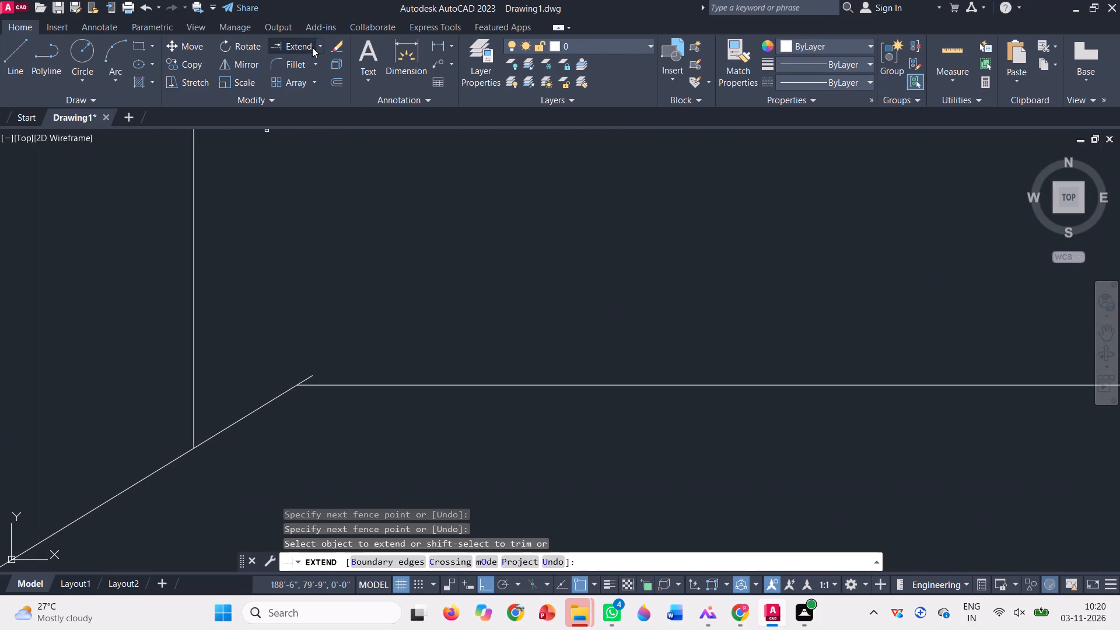
Trim the tip of the slanted corner line that projects above the upper plinth line.
click(323, 46)
click(310, 75)
scroll(304, 381, up, 1)
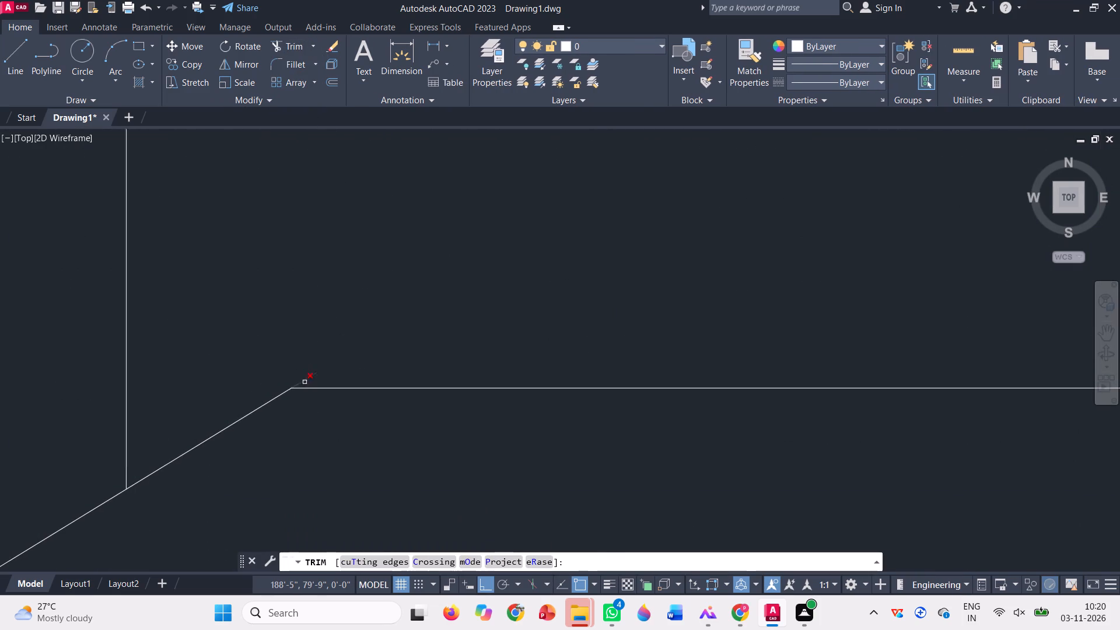
scroll(304, 382, up, 2)
click(321, 363)
click(306, 338)
key(Escape)
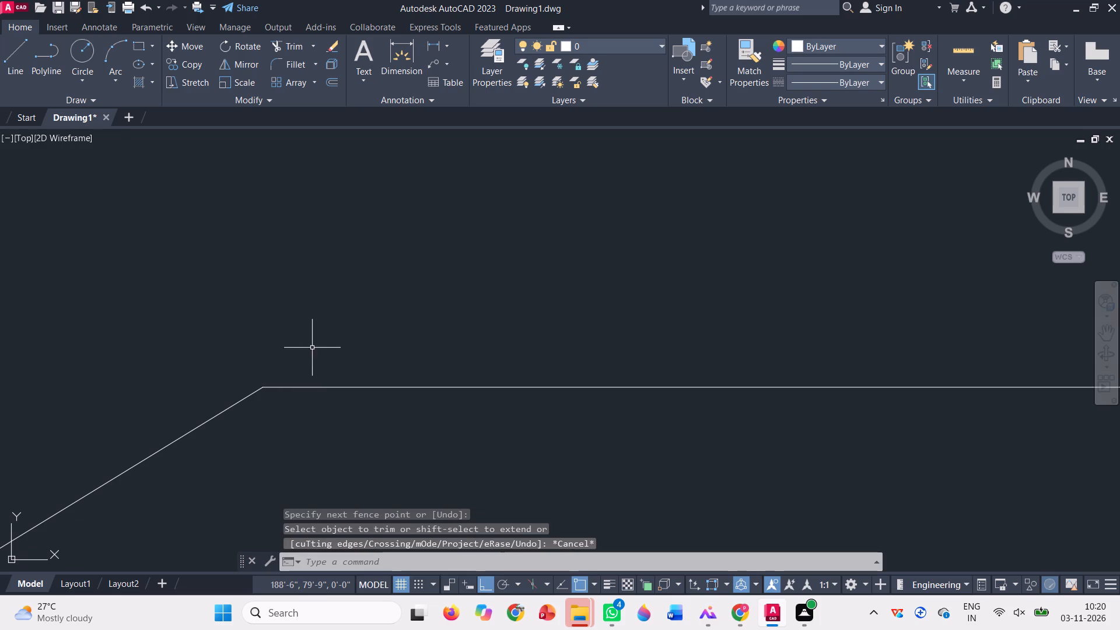
Trim the slatted opening's central divider below the lowest slat edge, including its short bottom segment.
scroll(313, 348, down, 9)
scroll(223, 423, down, 2)
scroll(194, 460, down, 2)
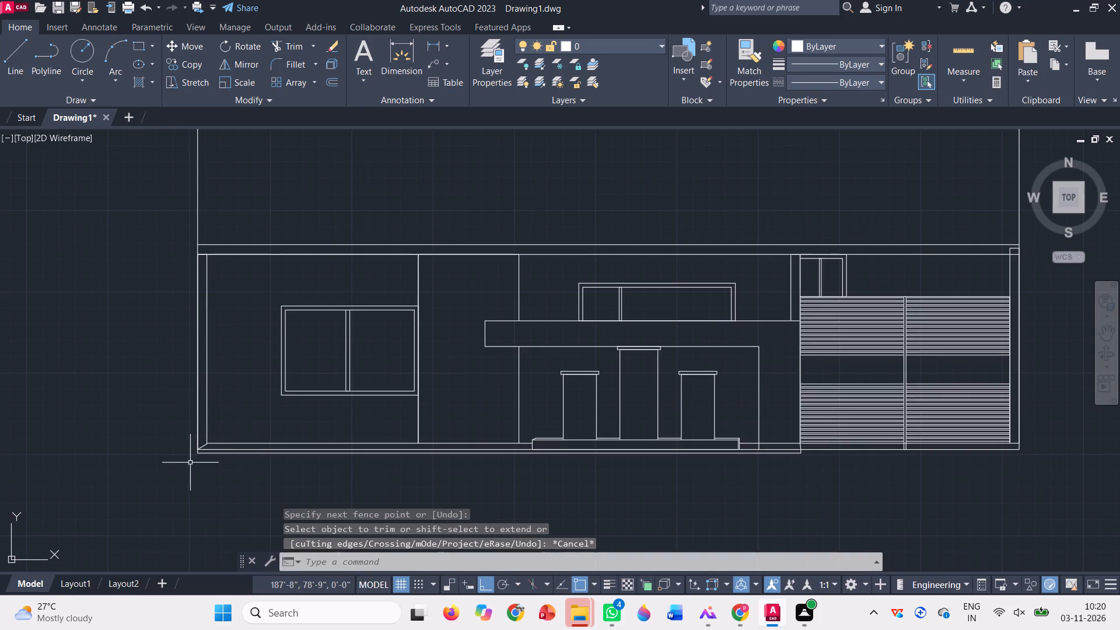
scroll(412, 466, down, 1)
scroll(833, 470, up, 1)
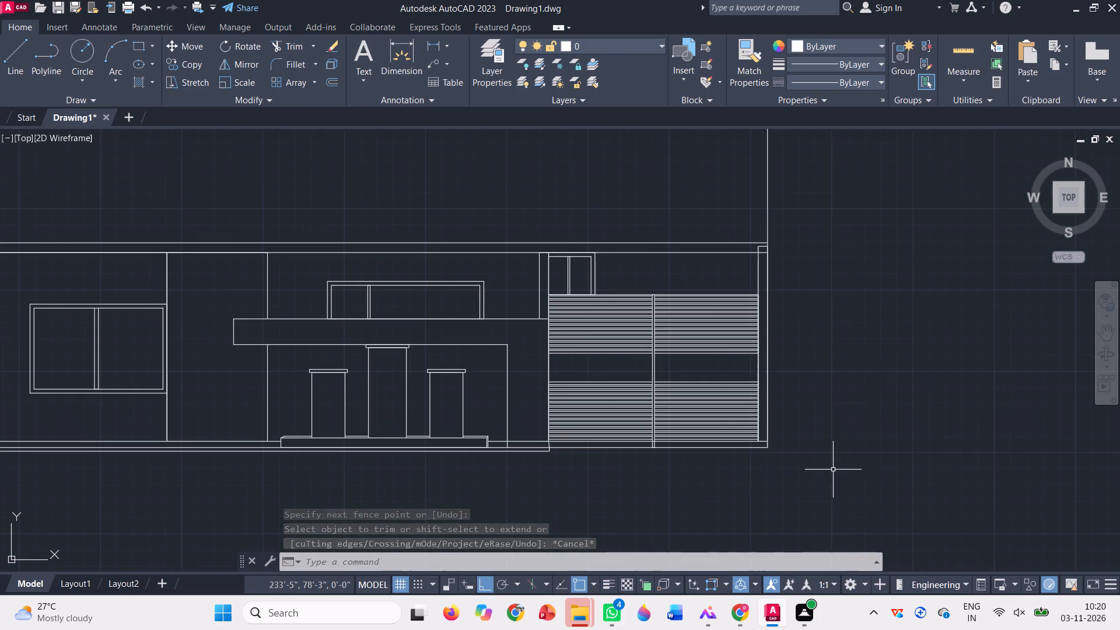
scroll(670, 444, up, 1)
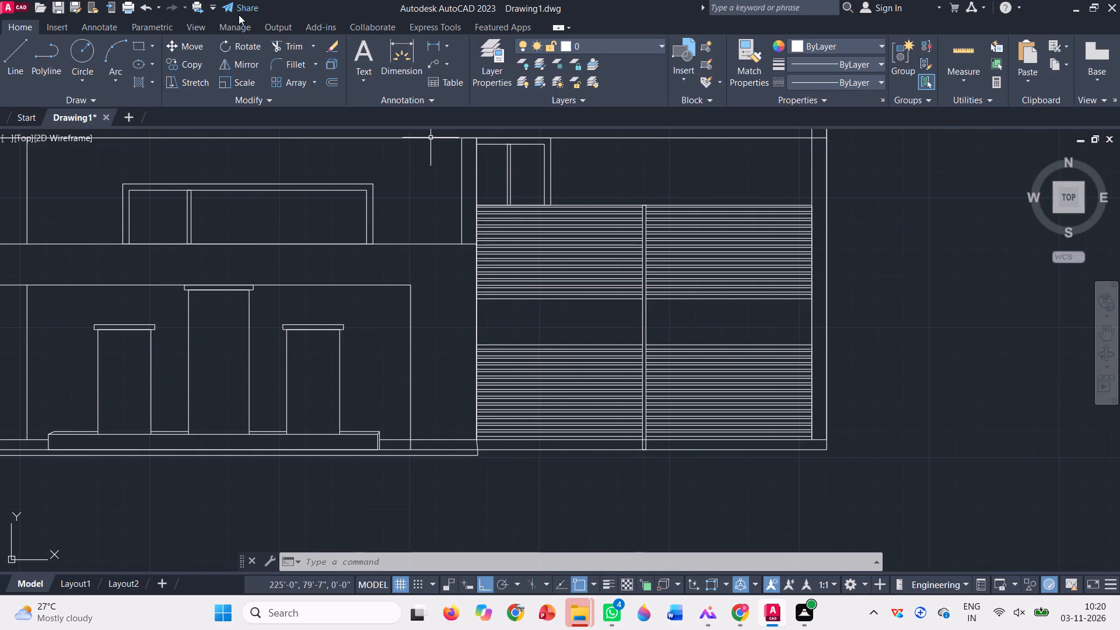
click(286, 44)
scroll(665, 482, up, 3)
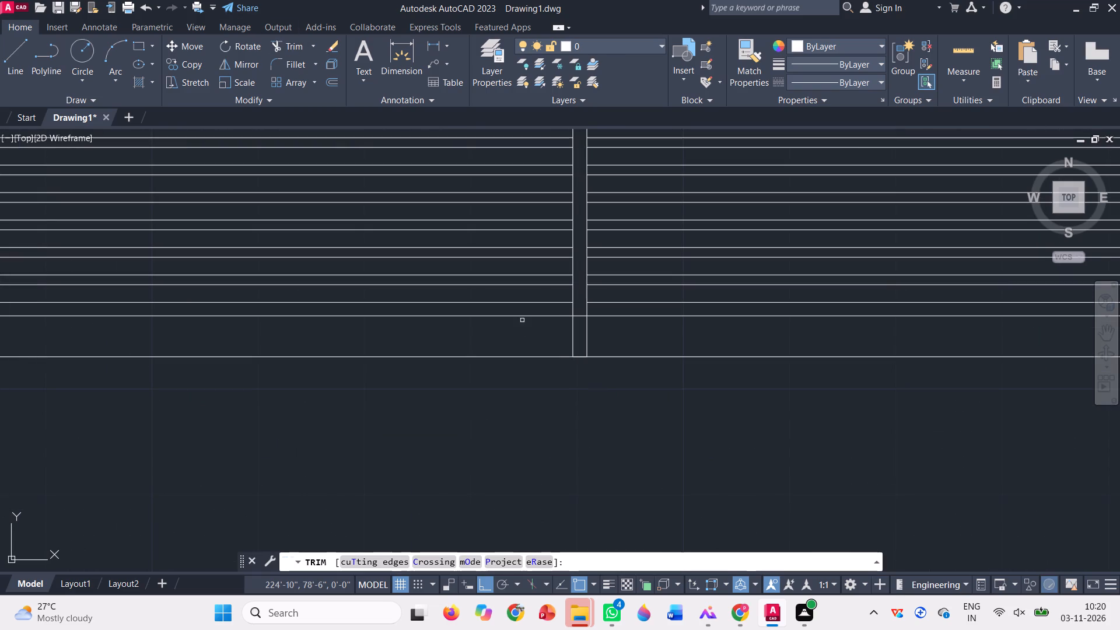
click(549, 338)
click(610, 337)
click(580, 355)
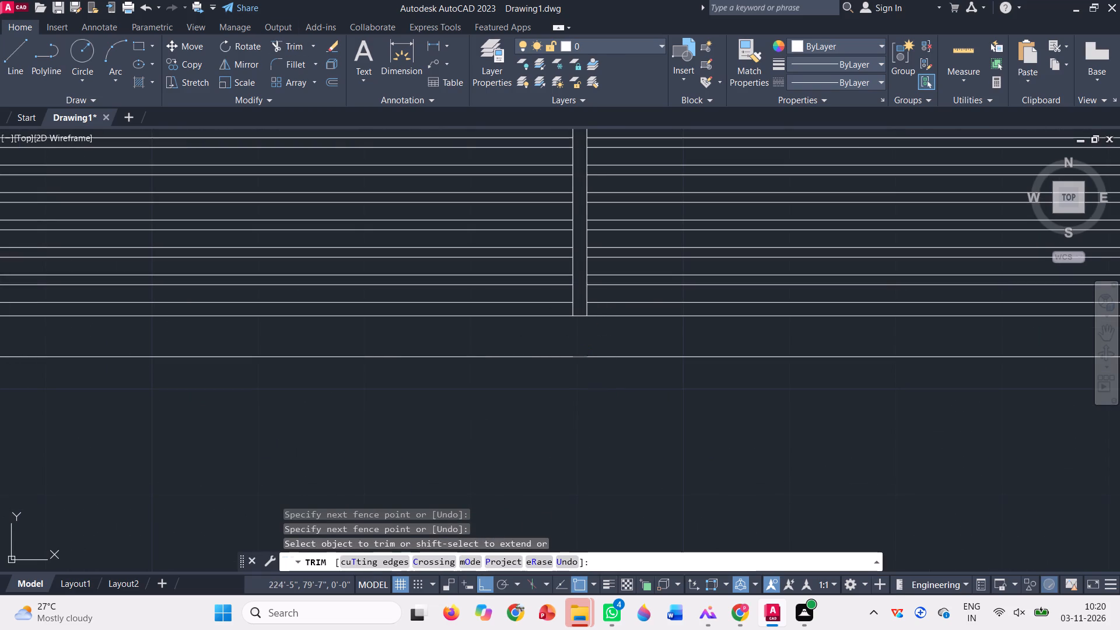
Trim the facade bottom line below the slatted opening and the stub of the right outer wall line beneath the opening's lower edge.
scroll(601, 456, down, 3)
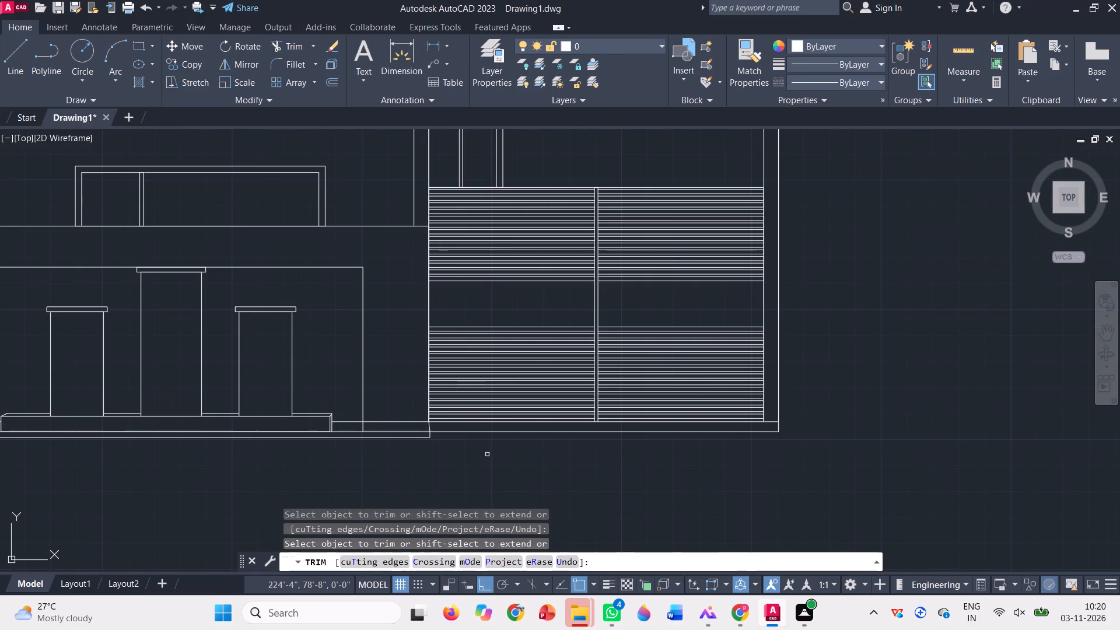
scroll(471, 450, up, 1)
click(457, 428)
click(455, 418)
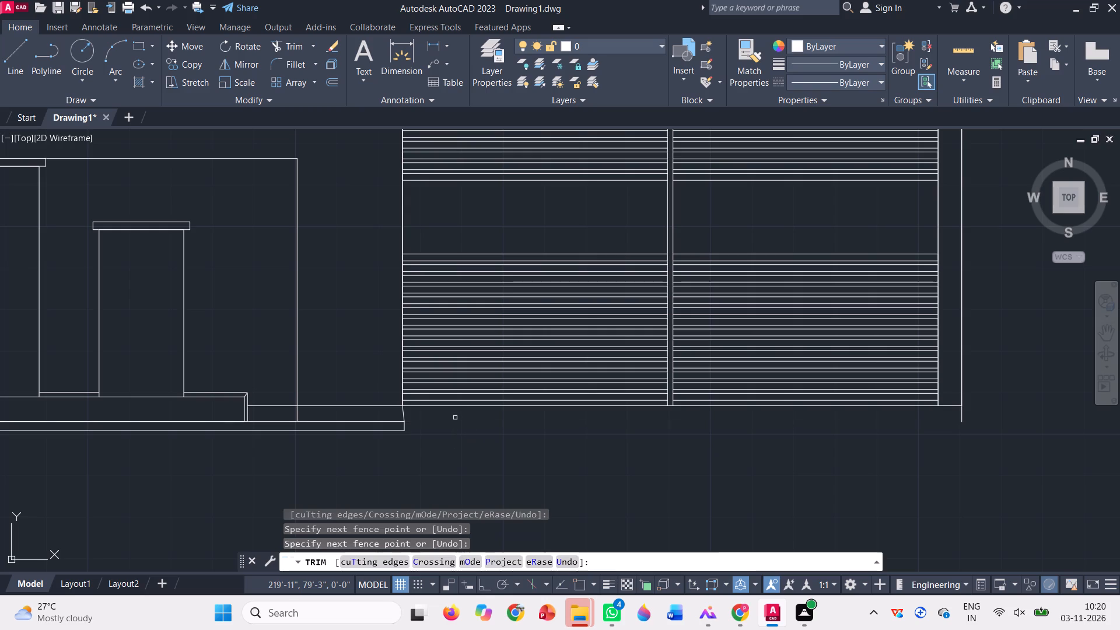
scroll(951, 411, up, 2)
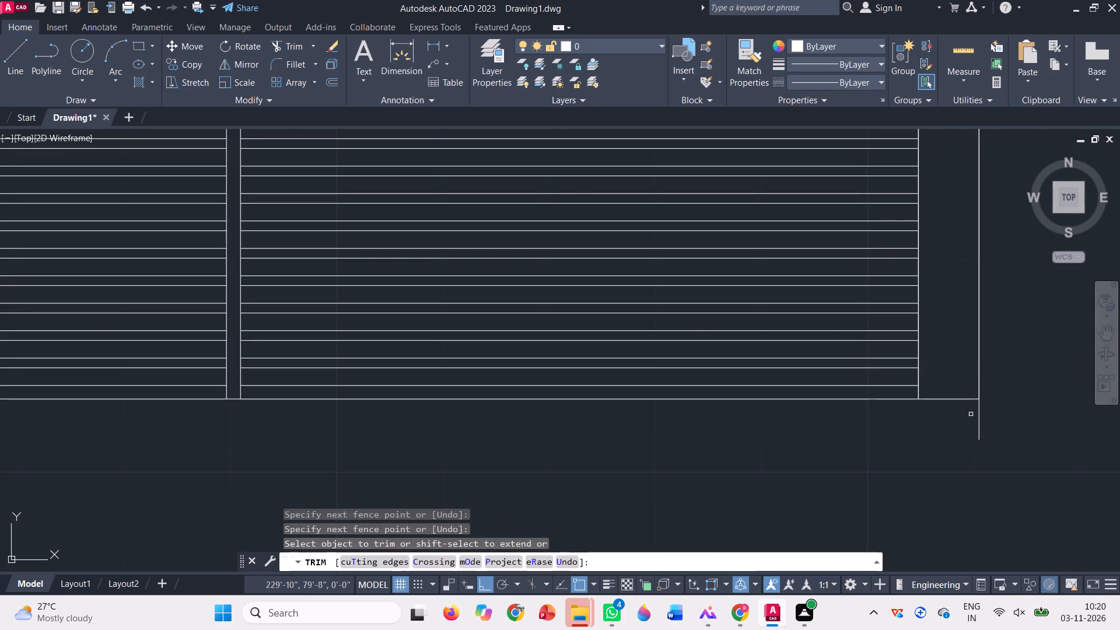
click(972, 415)
click(1009, 410)
scroll(724, 460, down, 4)
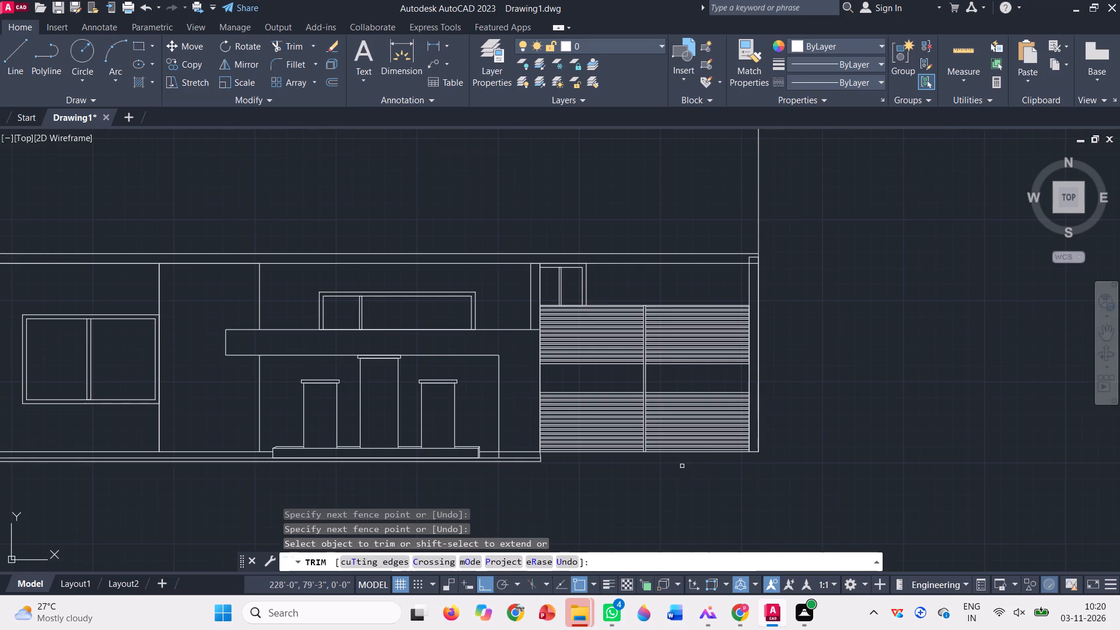
key(Escape)
Draw a horizontal line from the base line's right end to just past the right outer wall, beneath the slatted opening.
key(l)
key(Return)
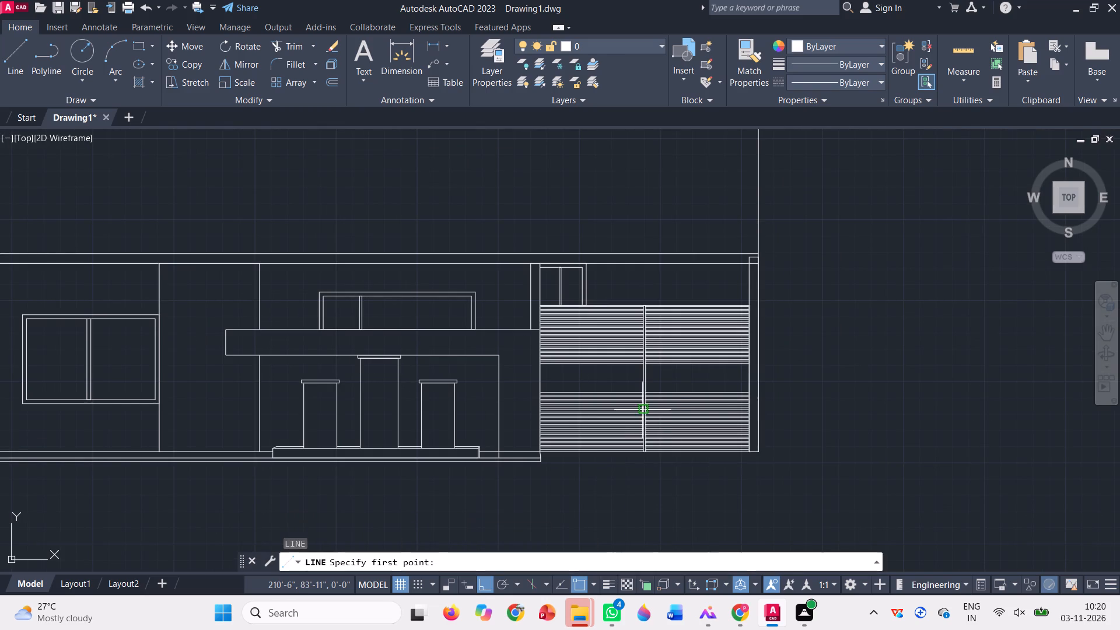
scroll(549, 458, up, 2)
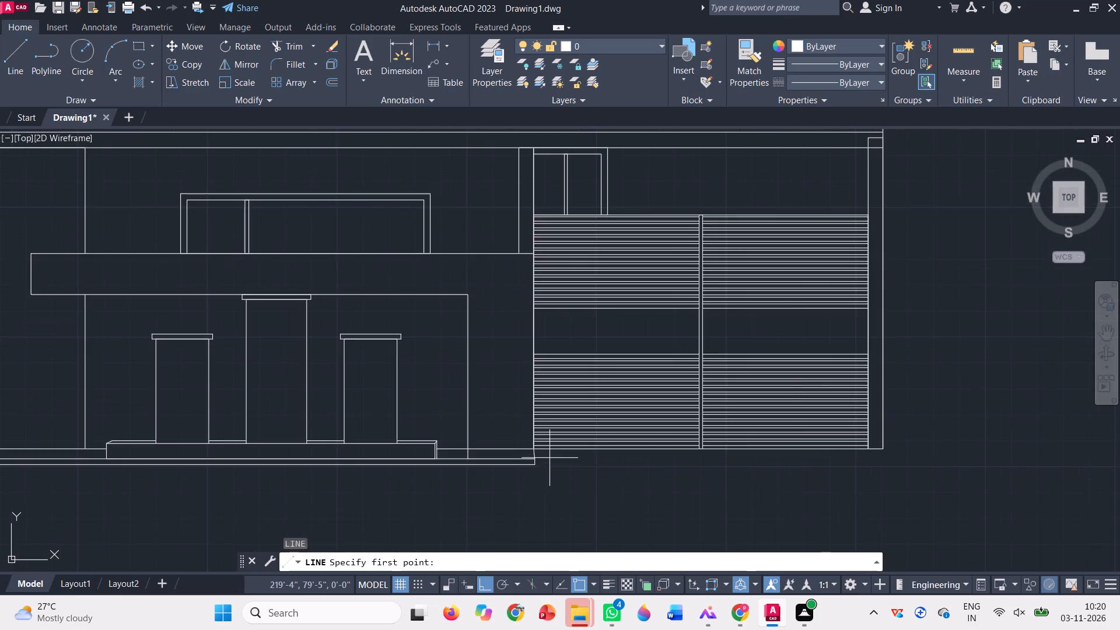
click(525, 473)
scroll(367, 482, down, 2)
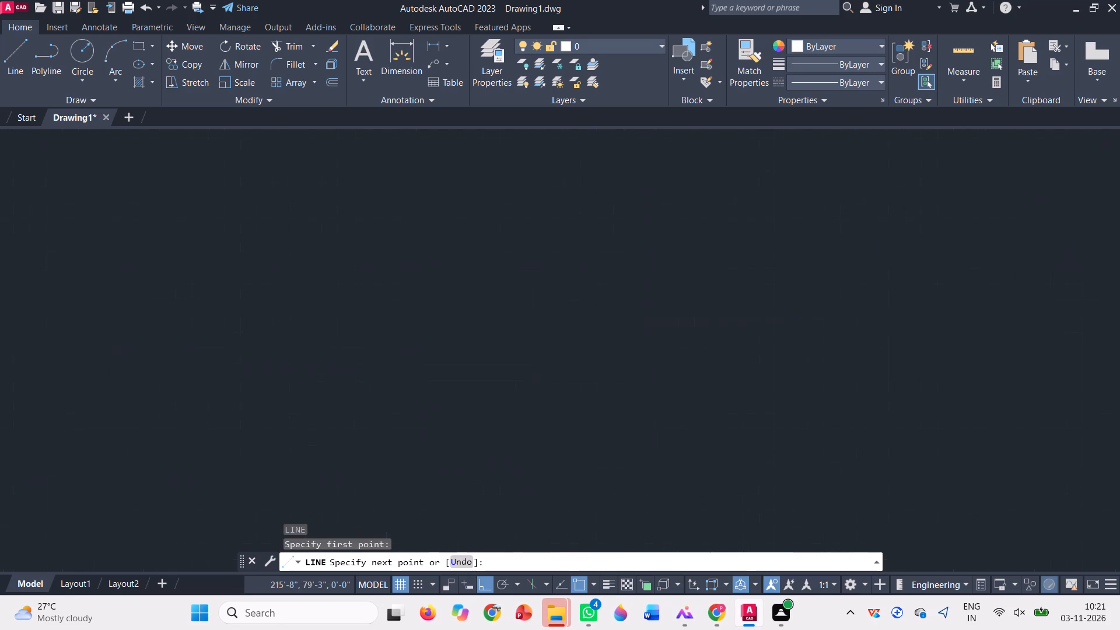
click(671, 482)
key(space)
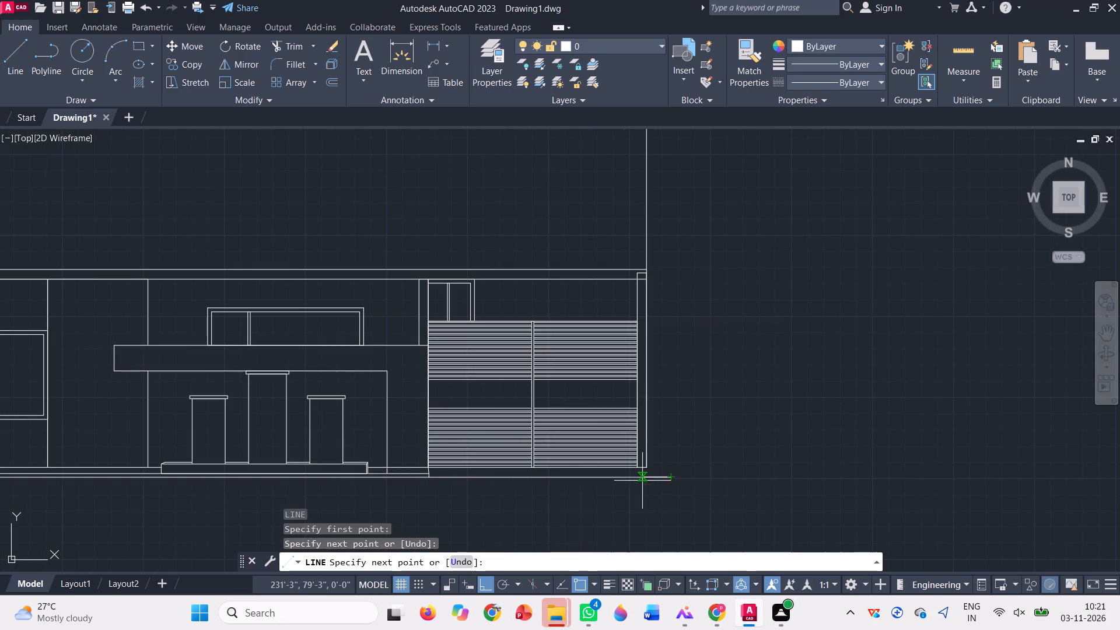
Draw a short slanted line, with Ortho off, from the right outer wall's bottom corner outward to the extended base line.
key(l)
key(Return)
scroll(639, 481, up, 3)
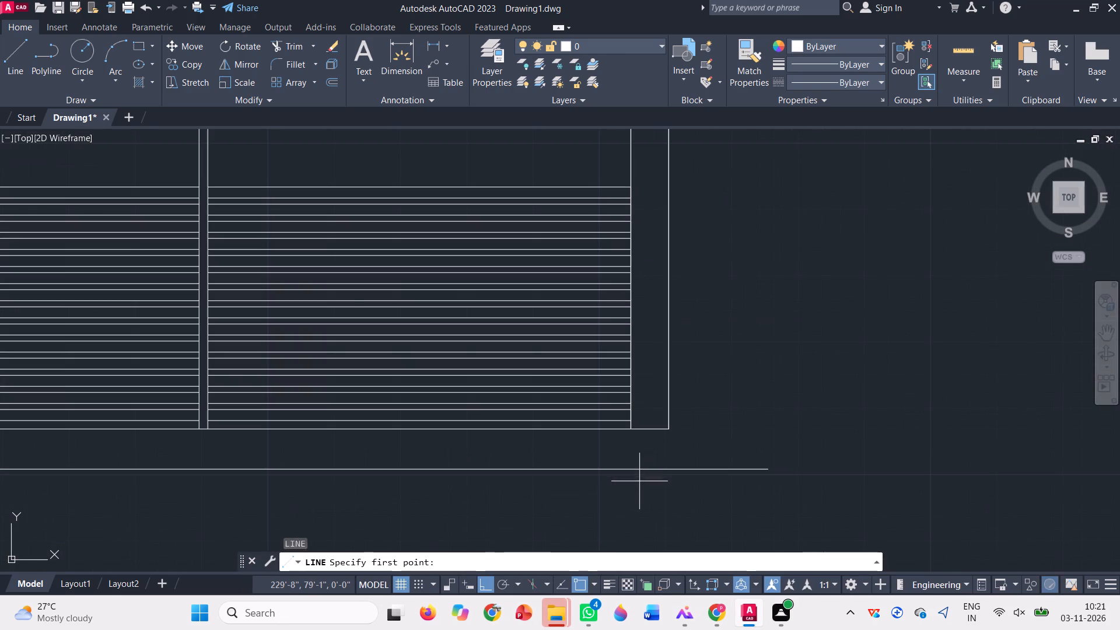
key(F8)
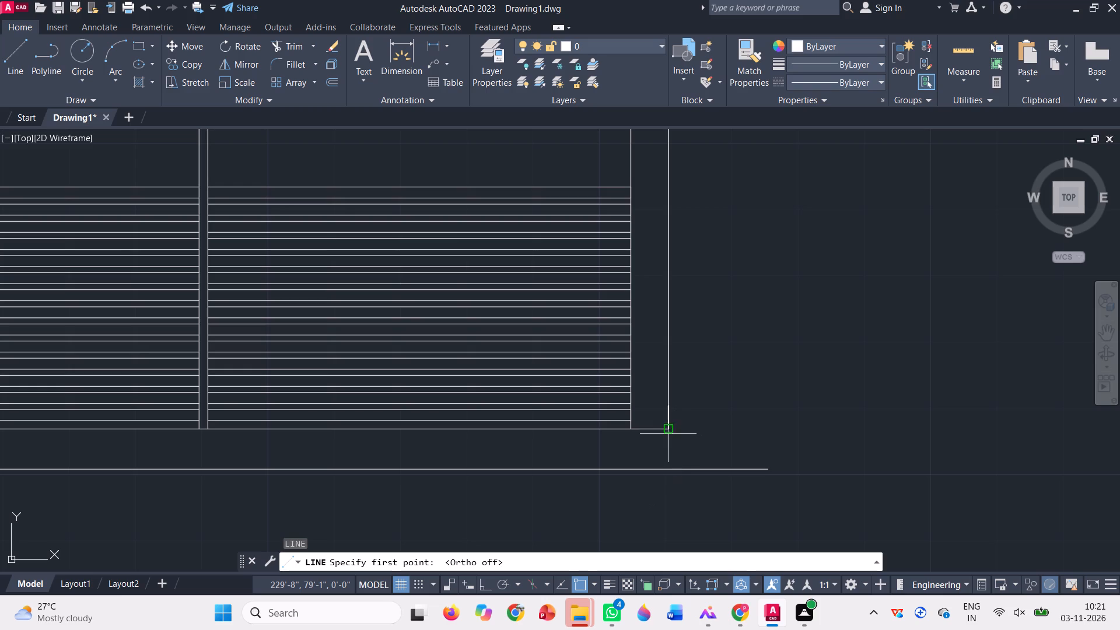
click(667, 433)
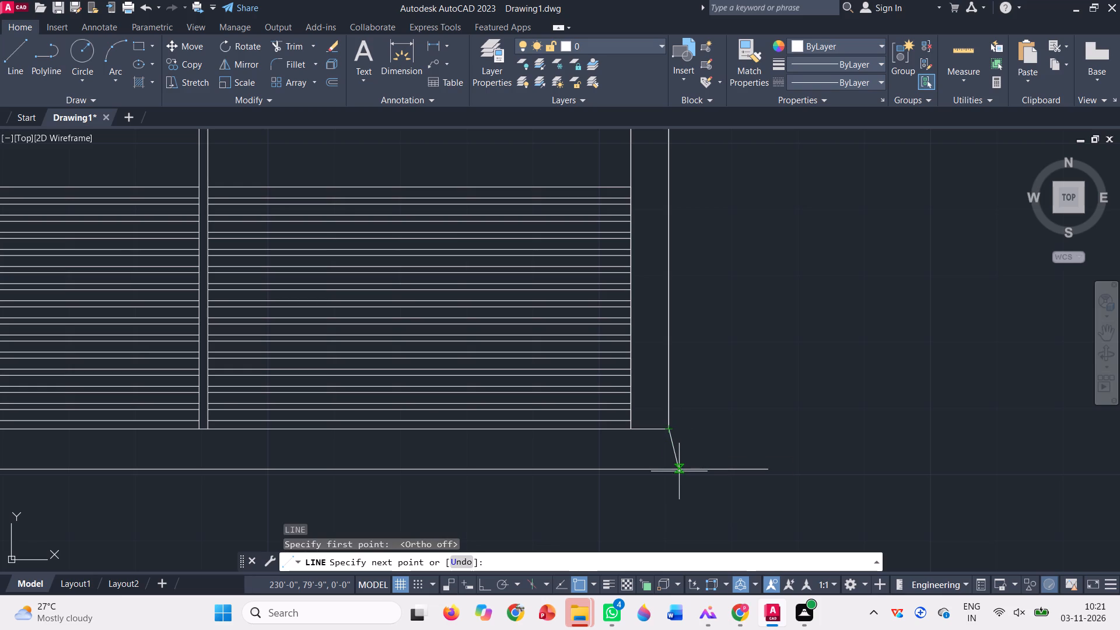
scroll(679, 471, up, 1)
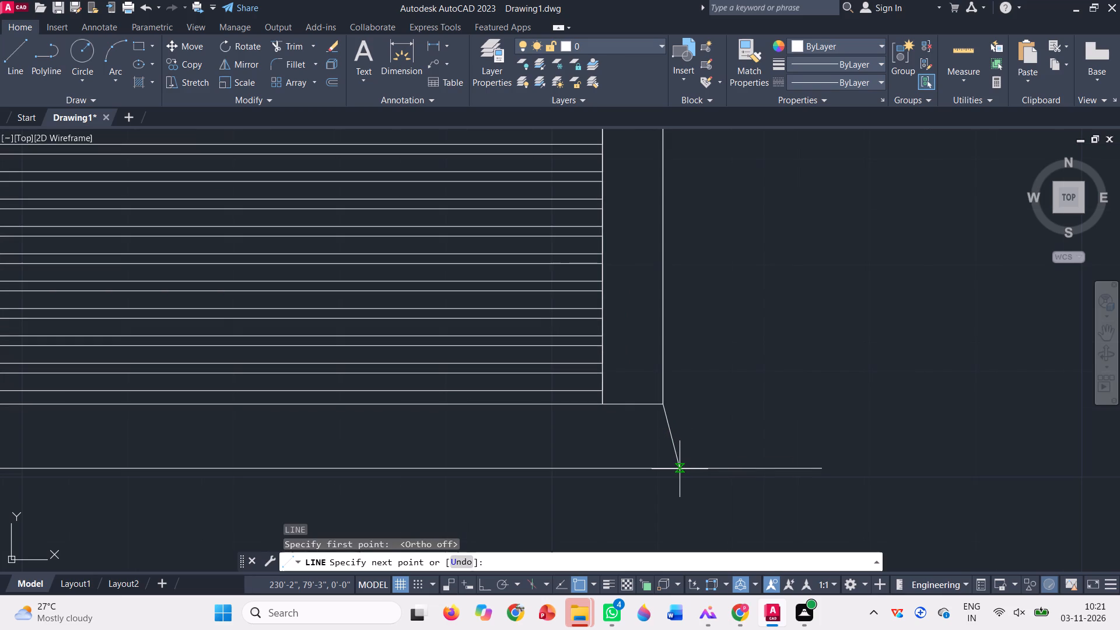
click(681, 469)
scroll(442, 444, down, 2)
key(space)
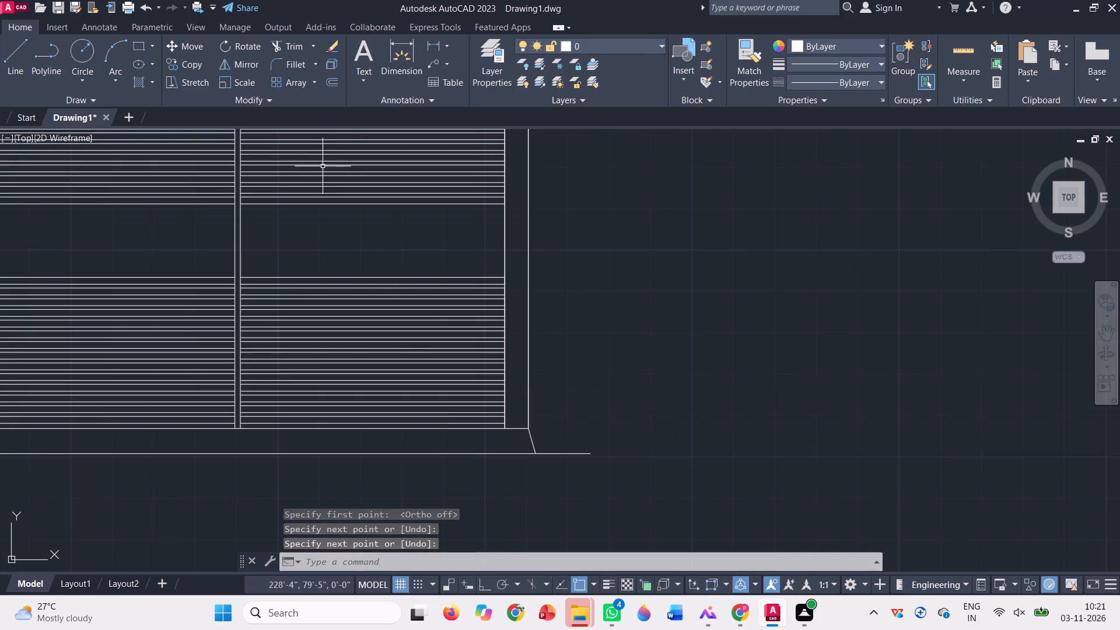
Trim the base line's overhang beyond the new slanted line at the building's right corner.
click(288, 54)
click(582, 466)
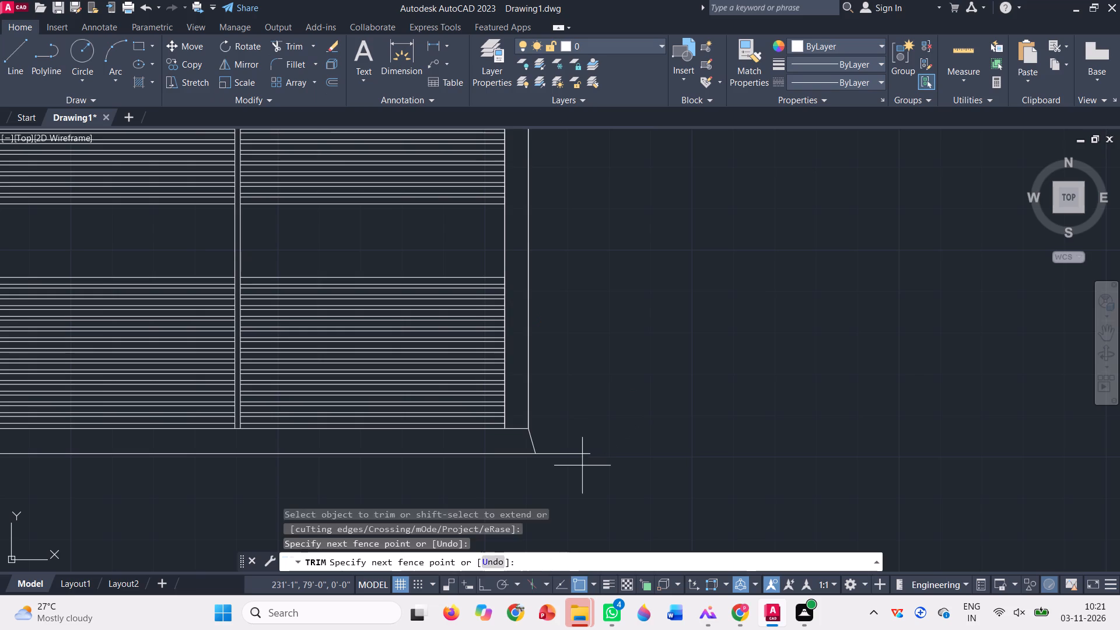
click(584, 438)
scroll(629, 464, down, 3)
key(Escape)
scroll(718, 429, down, 1)
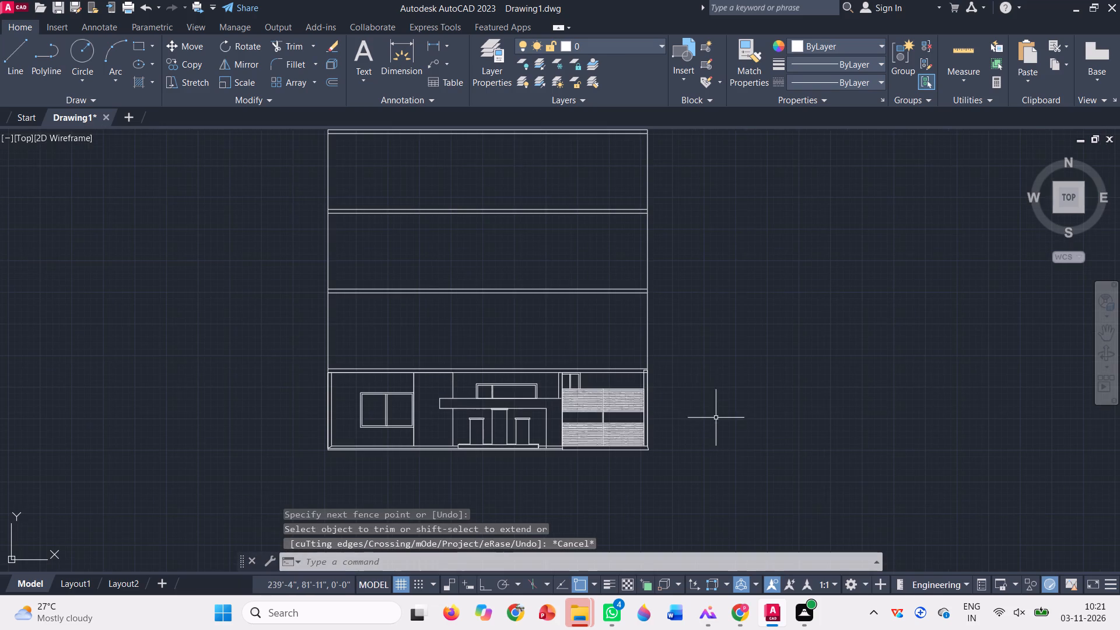
Trim the right end pier's top edge and inner side where they project into the floor band above the ground floor.
scroll(635, 363, up, 1)
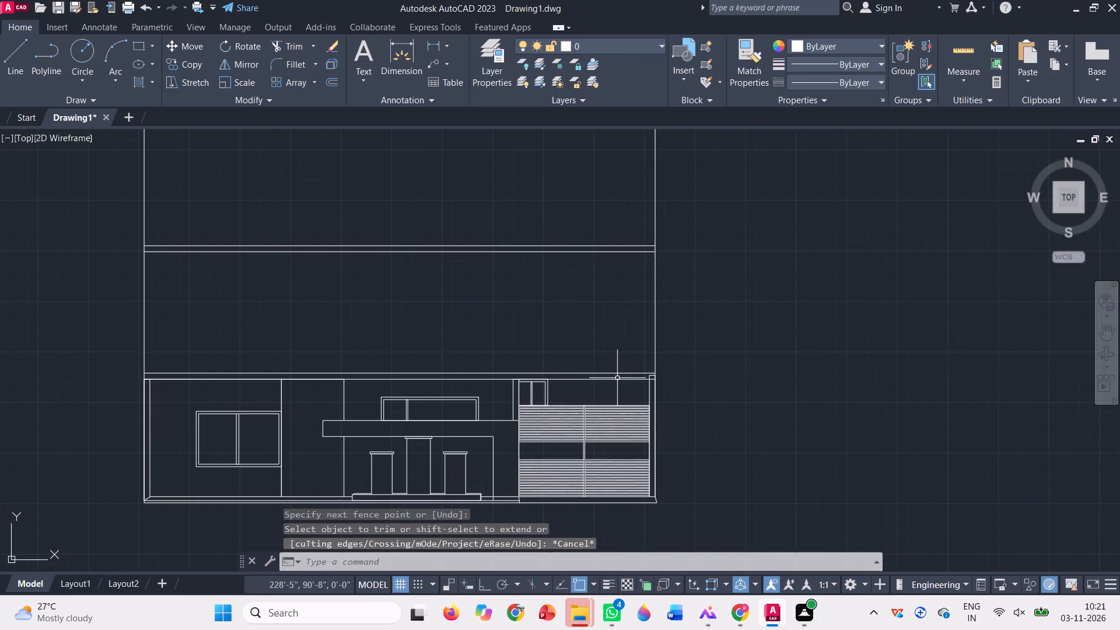
scroll(658, 383, up, 3)
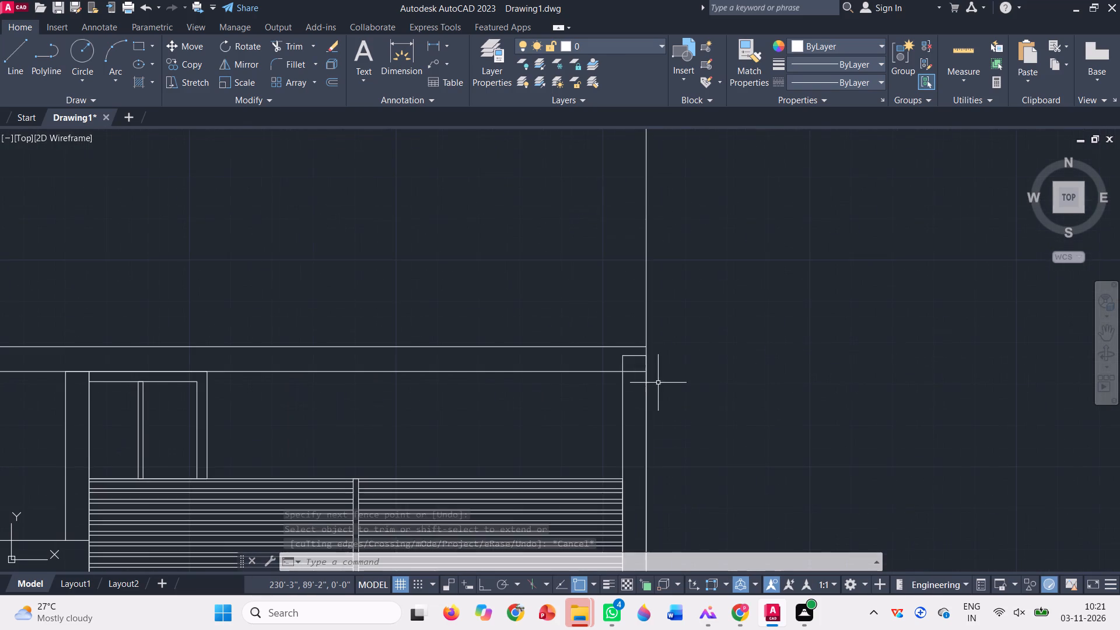
click(279, 47)
scroll(636, 369, up, 1)
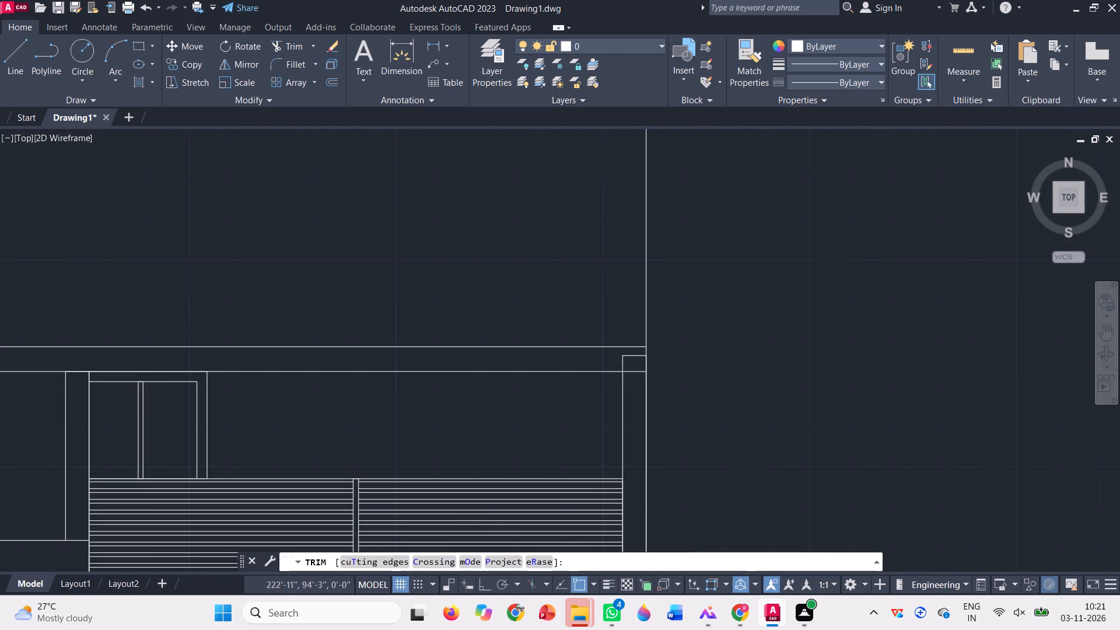
scroll(636, 369, up, 2)
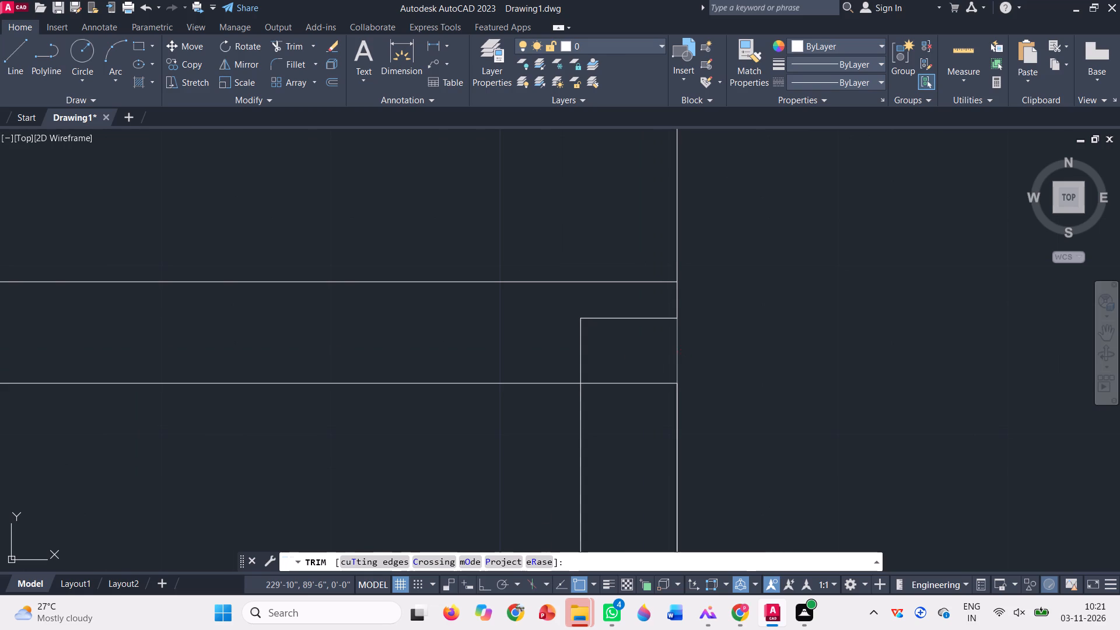
click(677, 358)
click(598, 305)
click(577, 337)
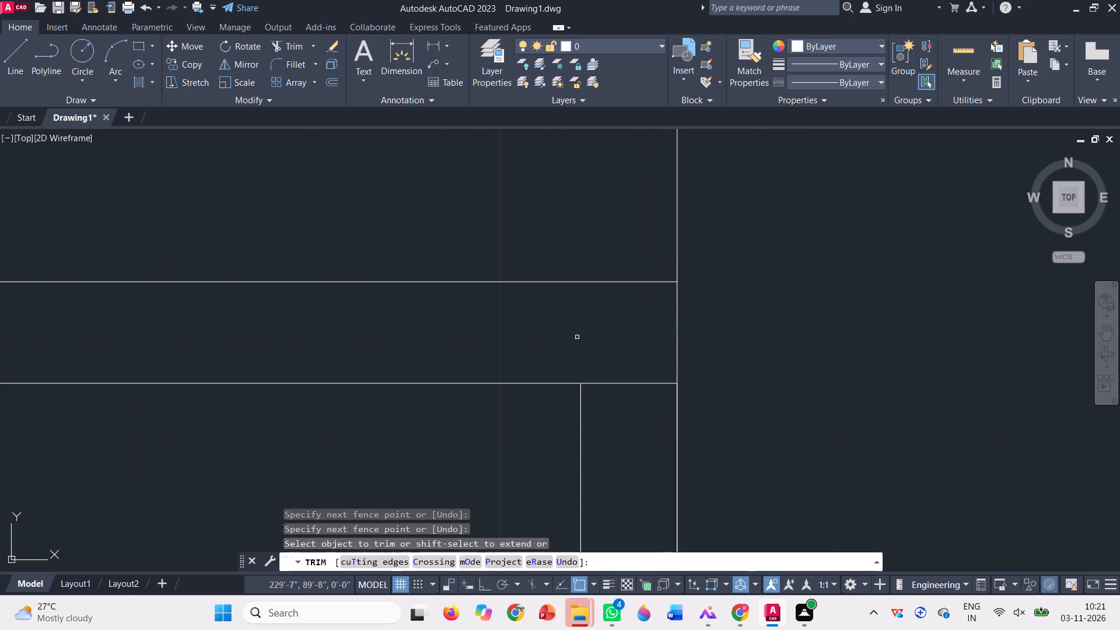
scroll(608, 358, down, 3)
key(Escape)
scroll(690, 372, down, 3)
scroll(684, 457, down, 1)
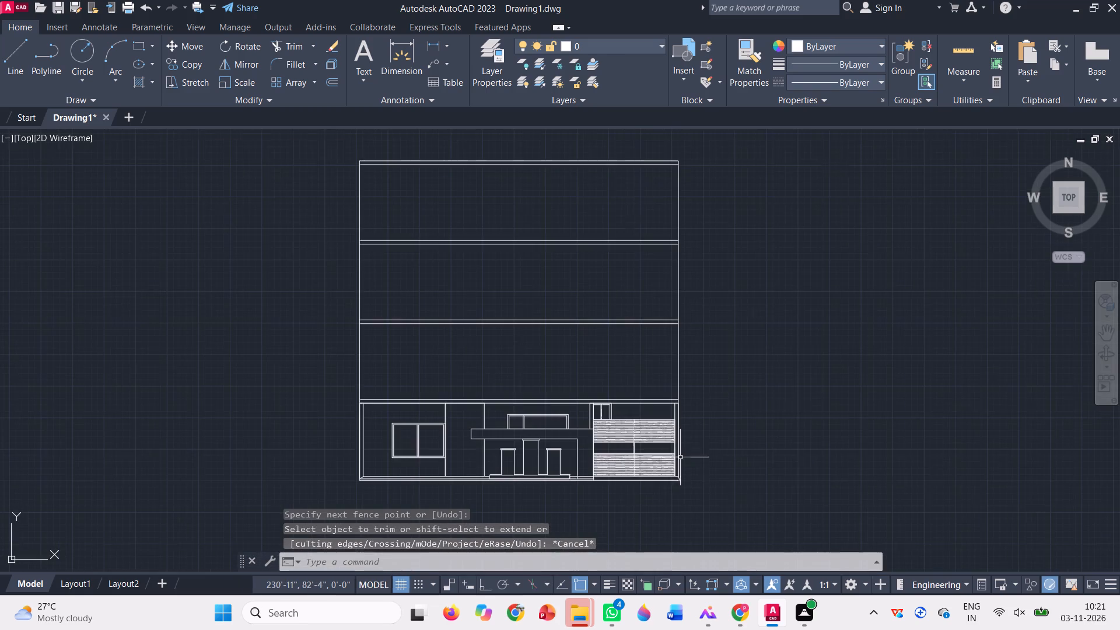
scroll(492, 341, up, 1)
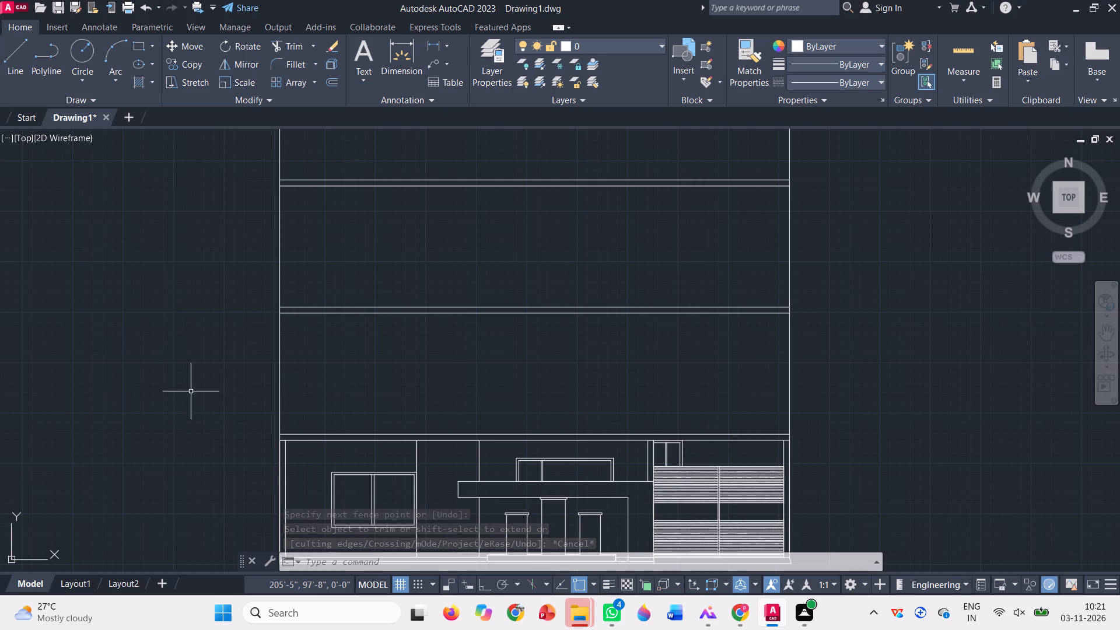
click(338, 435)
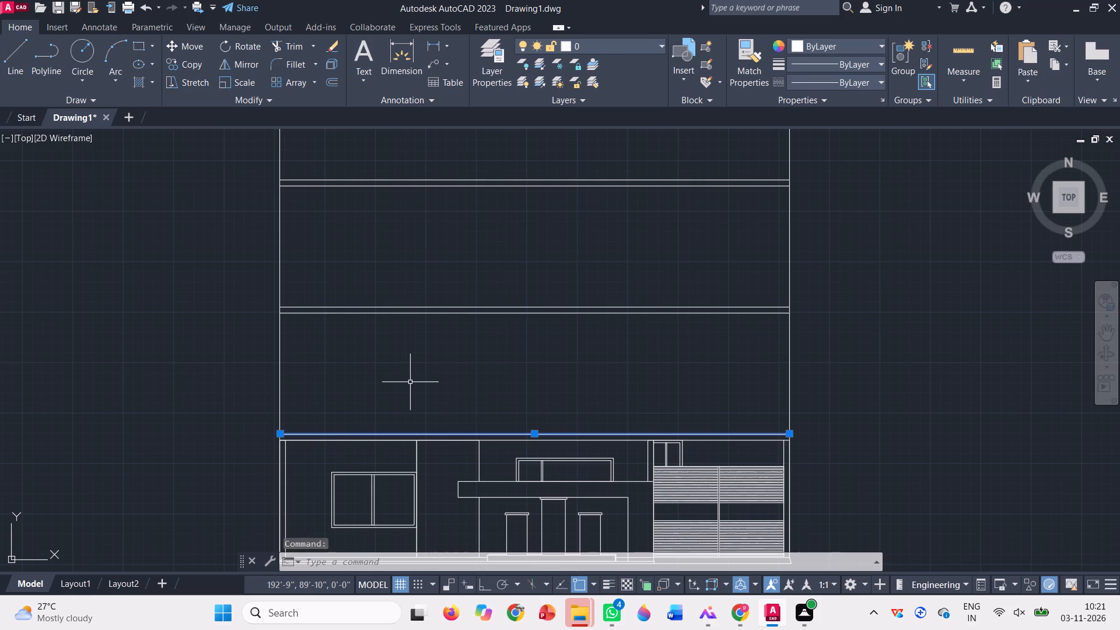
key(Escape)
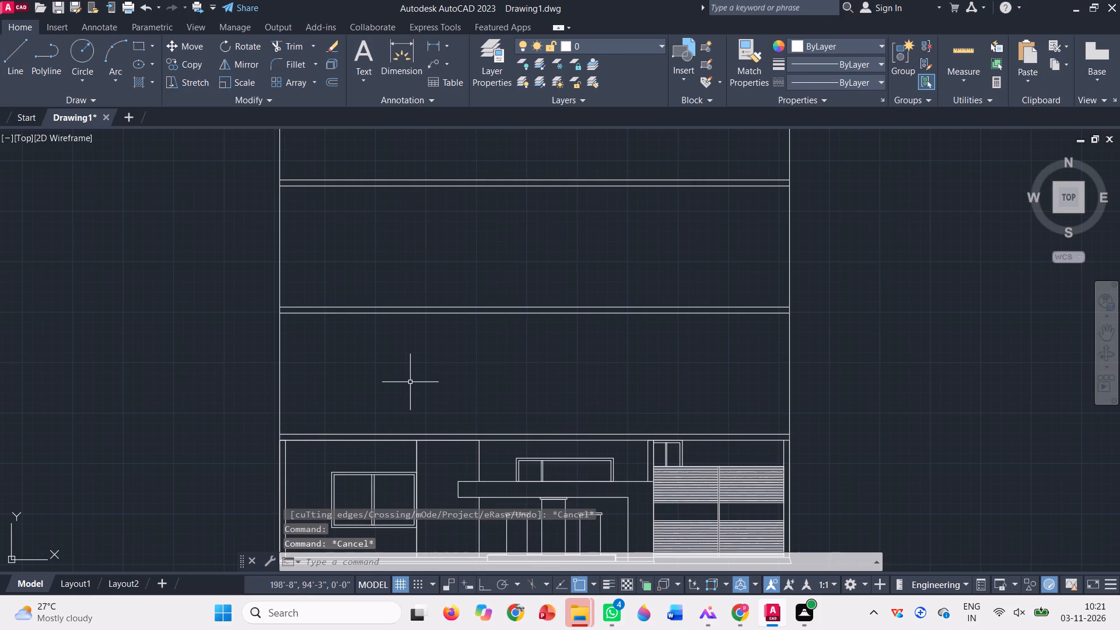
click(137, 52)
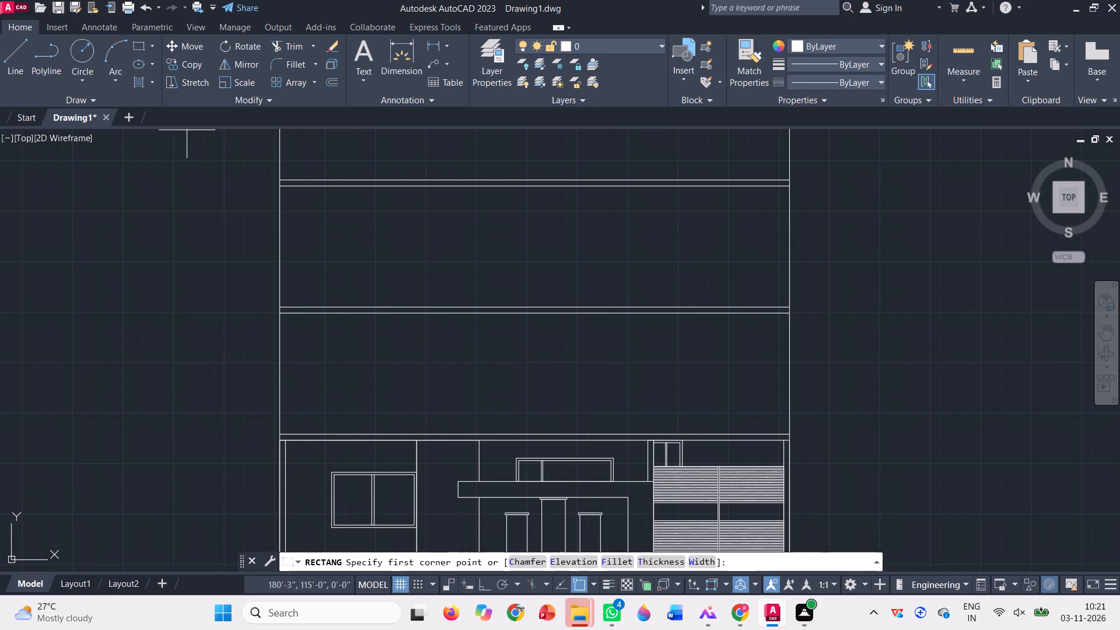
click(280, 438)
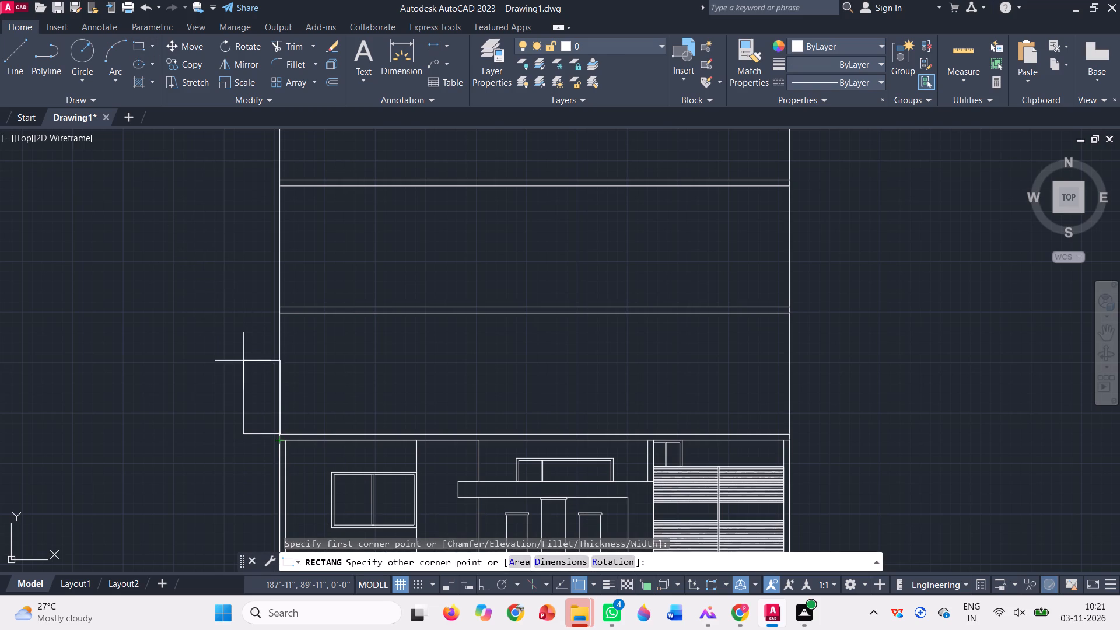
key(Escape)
Draw a tall narrow rectangle along the left outer wall, from the ground-floor band's lower line up into the top storey.
key(space)
scroll(282, 444, up, 4)
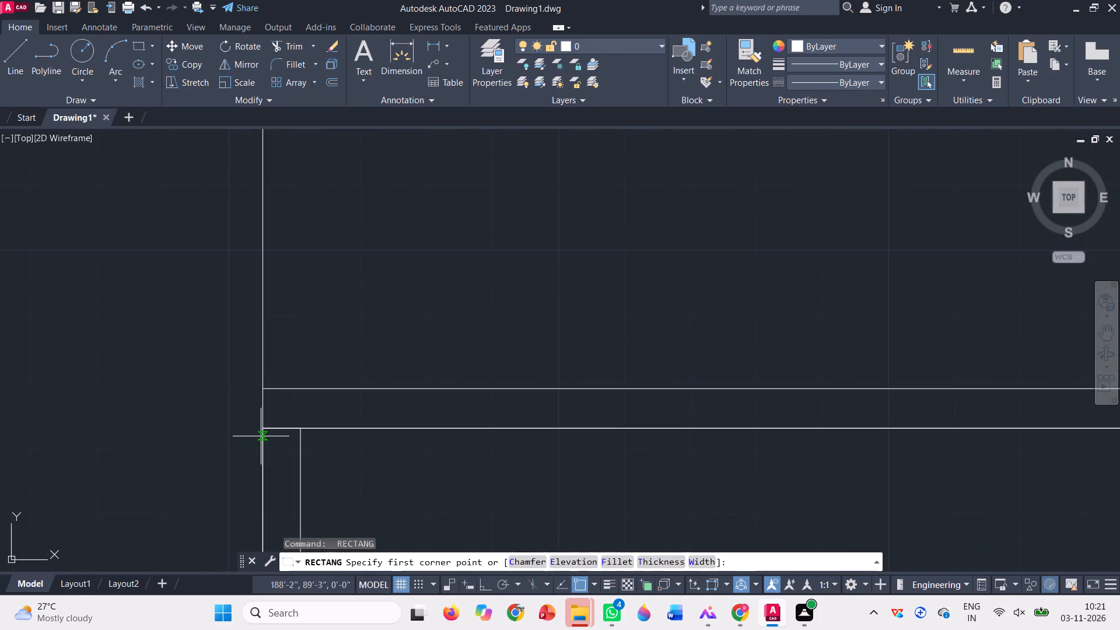
click(262, 430)
scroll(205, 486, down, 4)
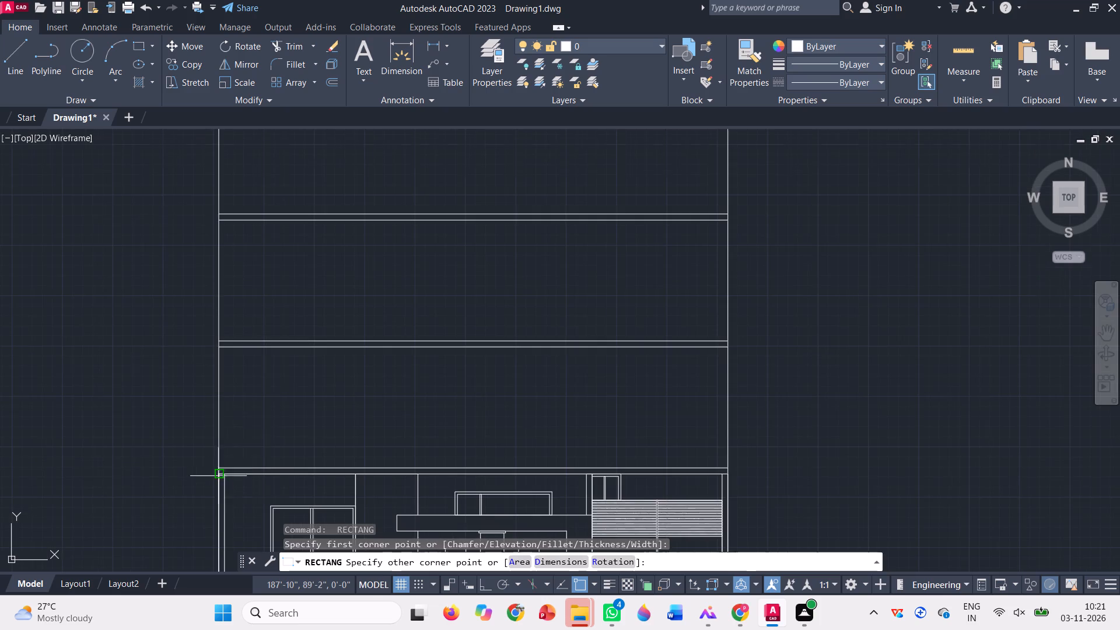
scroll(282, 368, down, 1)
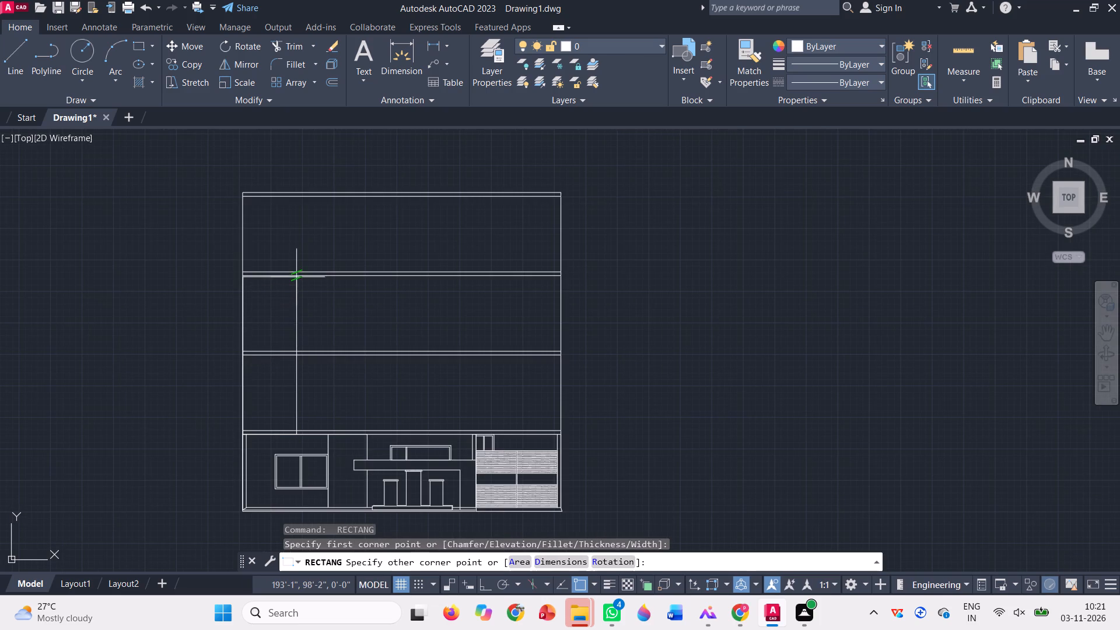
scroll(295, 260, up, 2)
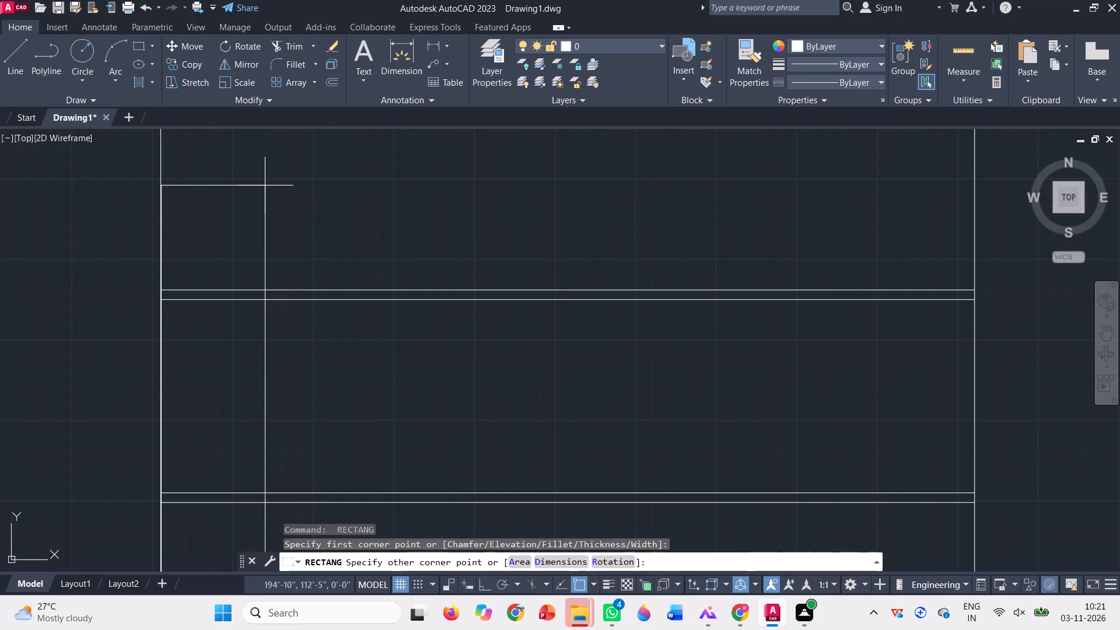
scroll(265, 185, down, 2)
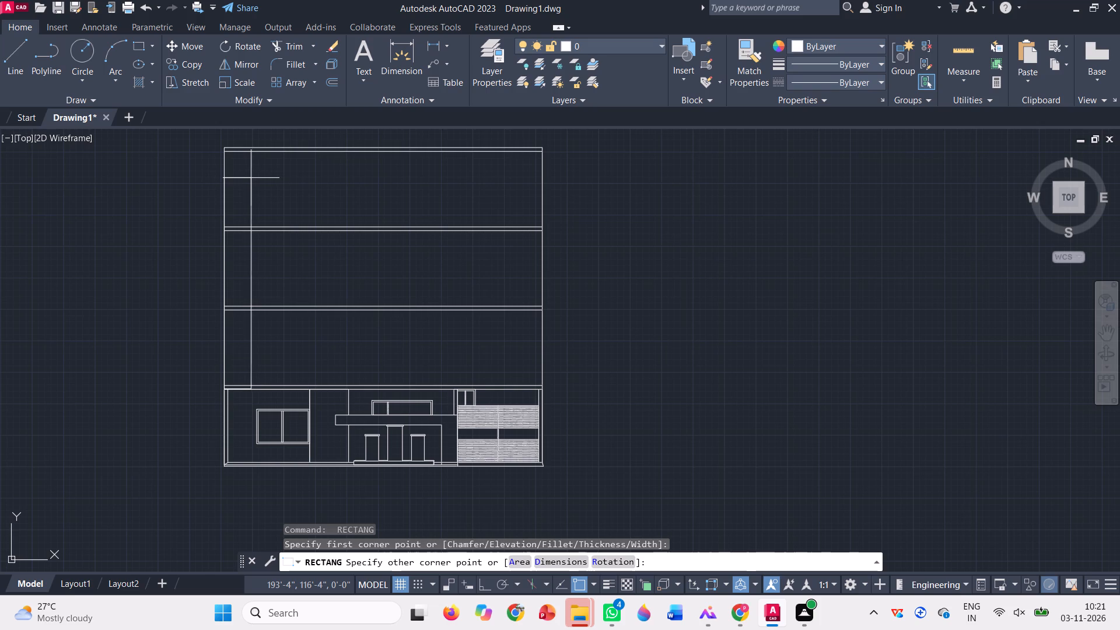
click(249, 178)
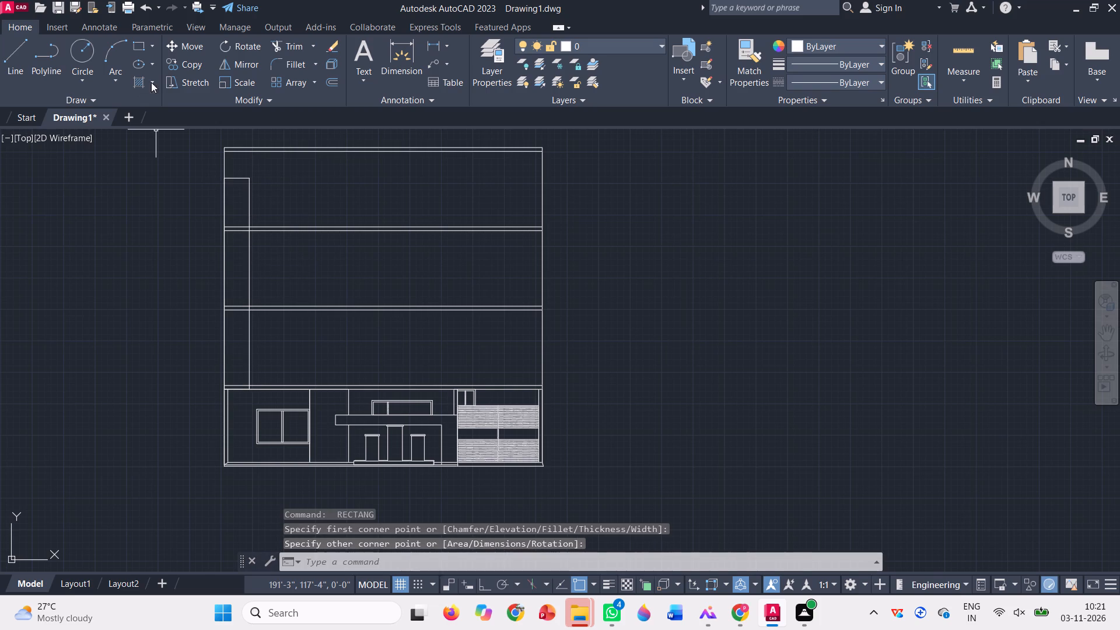
Draw a wider rectangle beside the tall strip, from the ground-floor band's upper line to just above the next floor band.
click(138, 47)
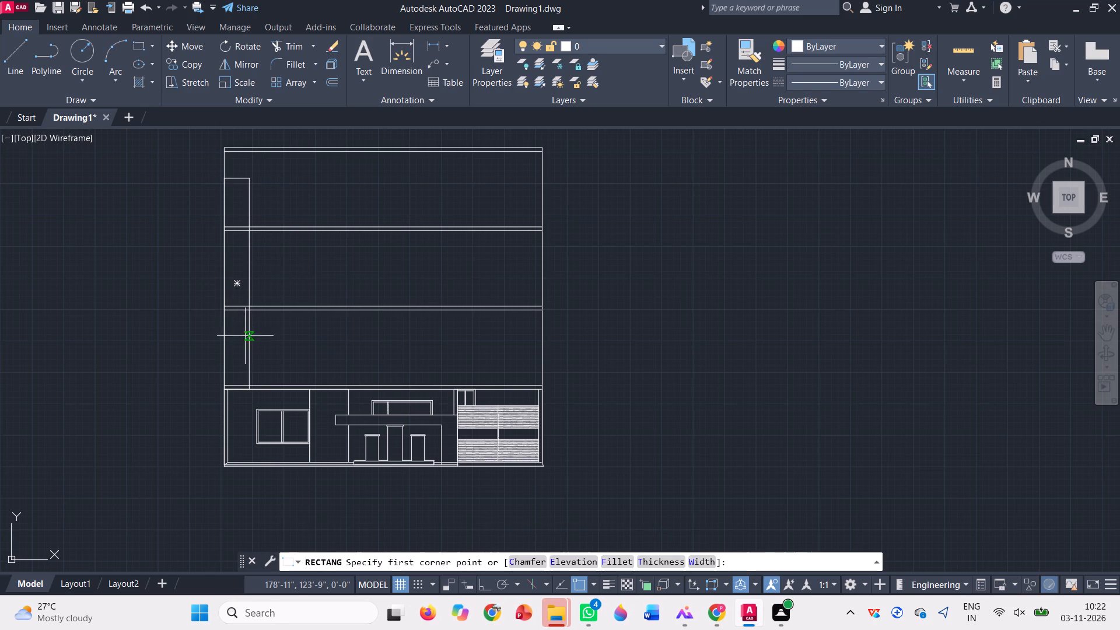
scroll(253, 378, up, 3)
click(237, 404)
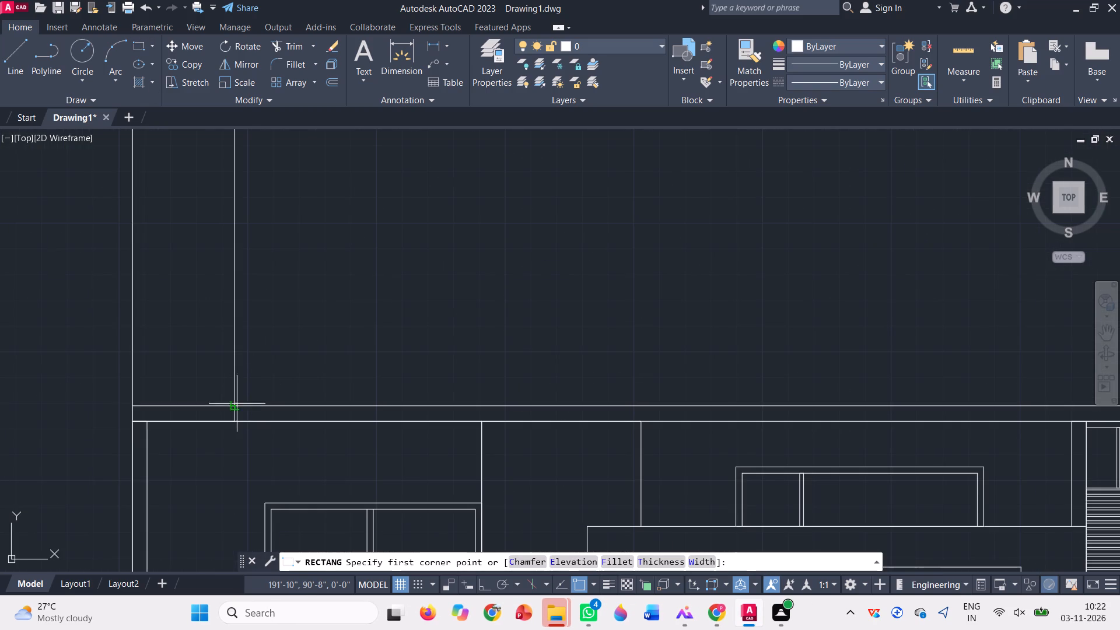
scroll(188, 452, down, 2)
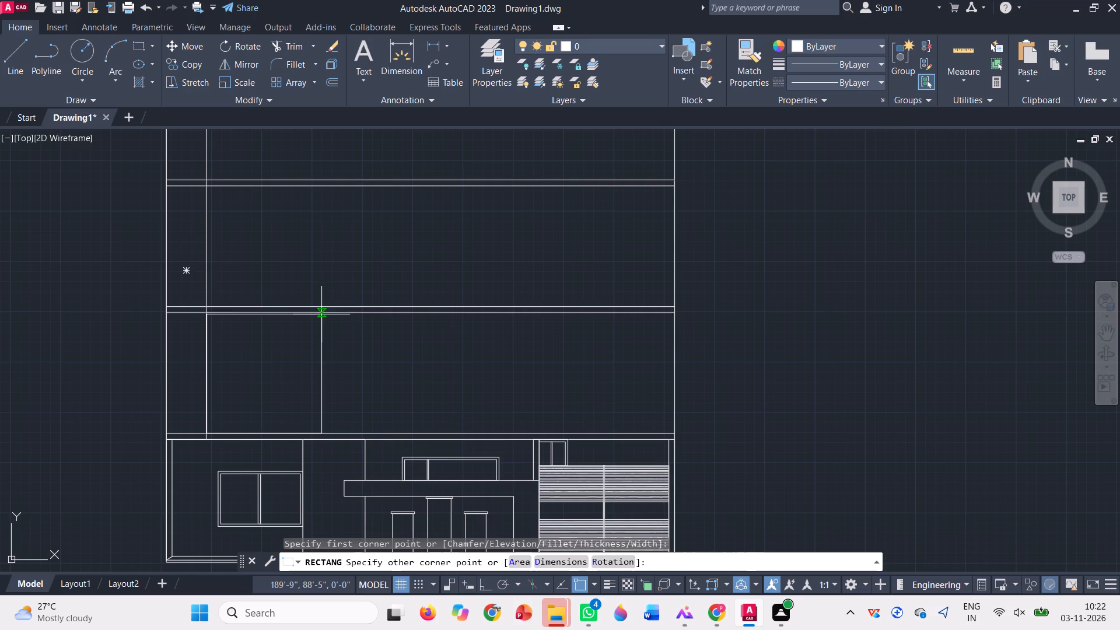
click(335, 293)
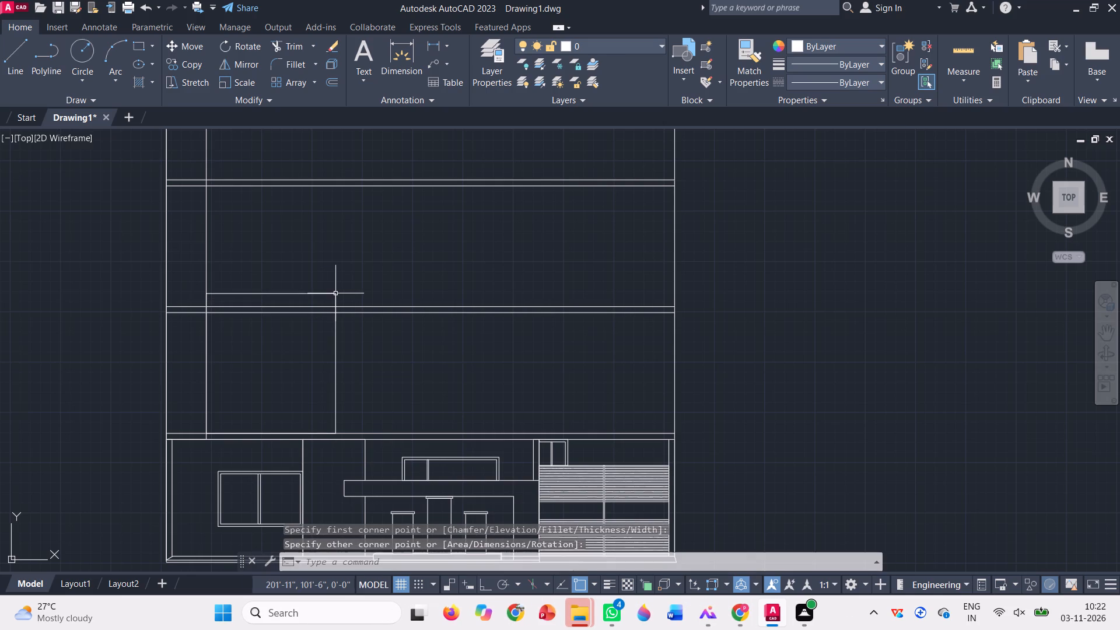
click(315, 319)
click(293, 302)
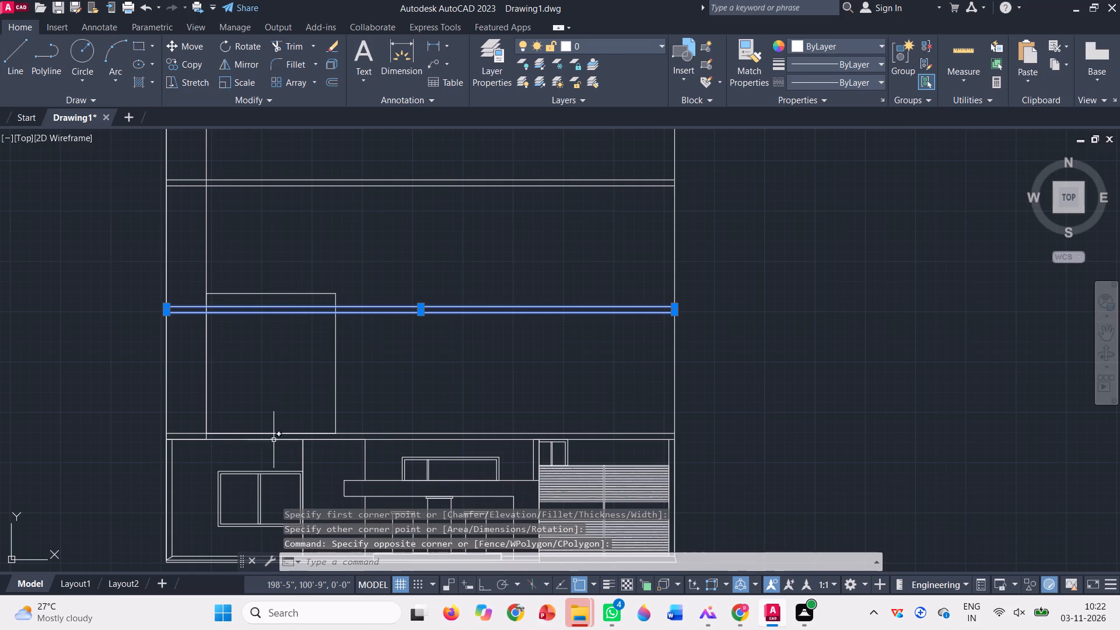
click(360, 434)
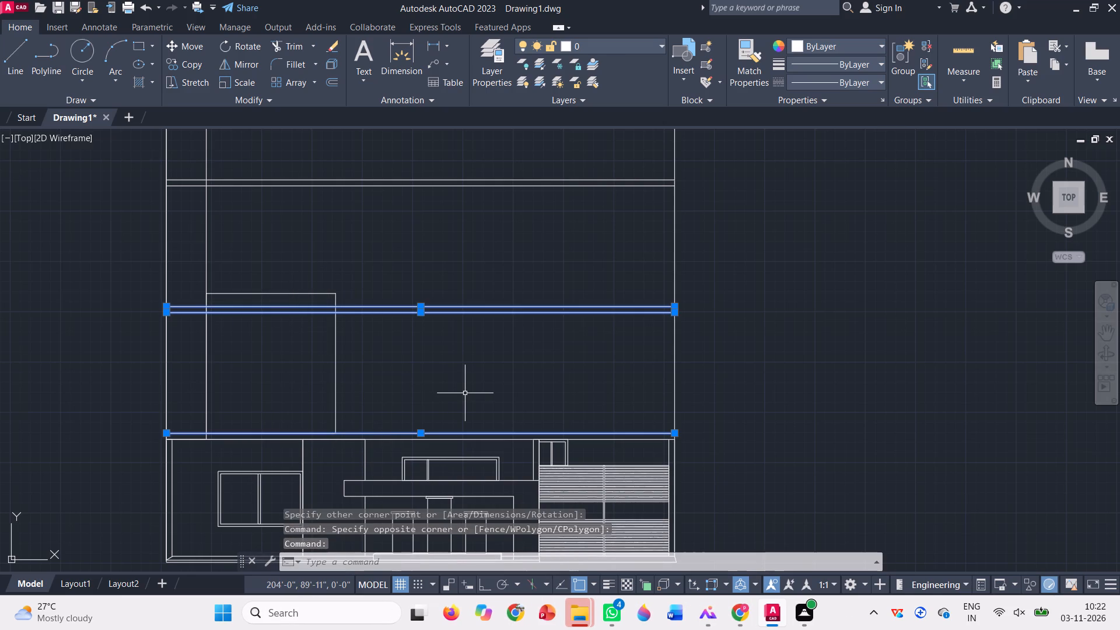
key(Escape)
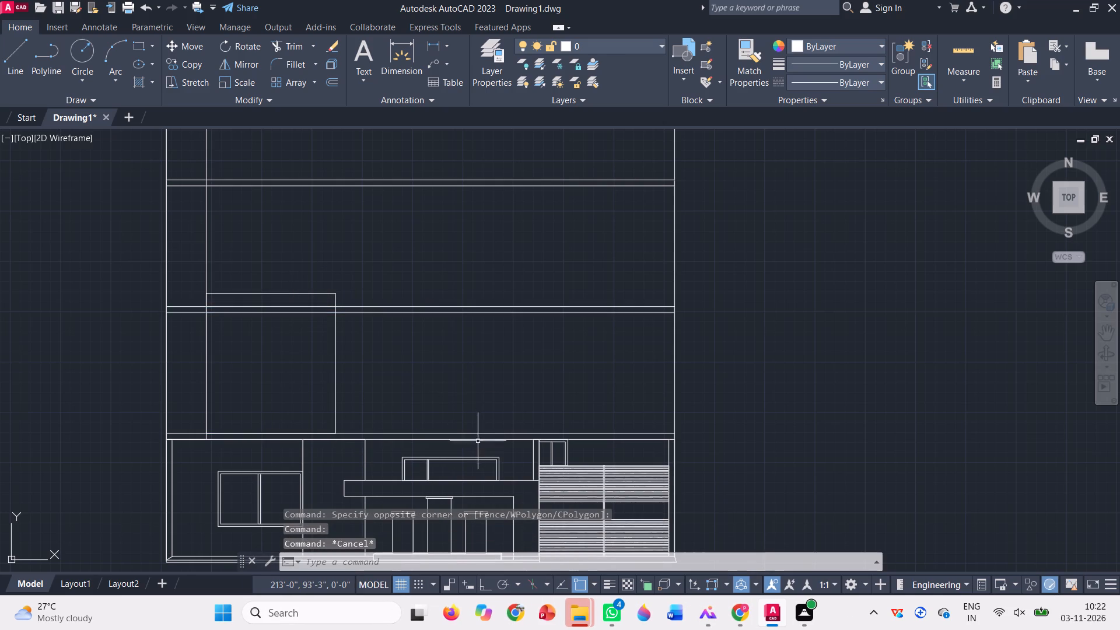
Delete the upper line of the floor band directly above the ground floor.
click(465, 433)
key(Delete)
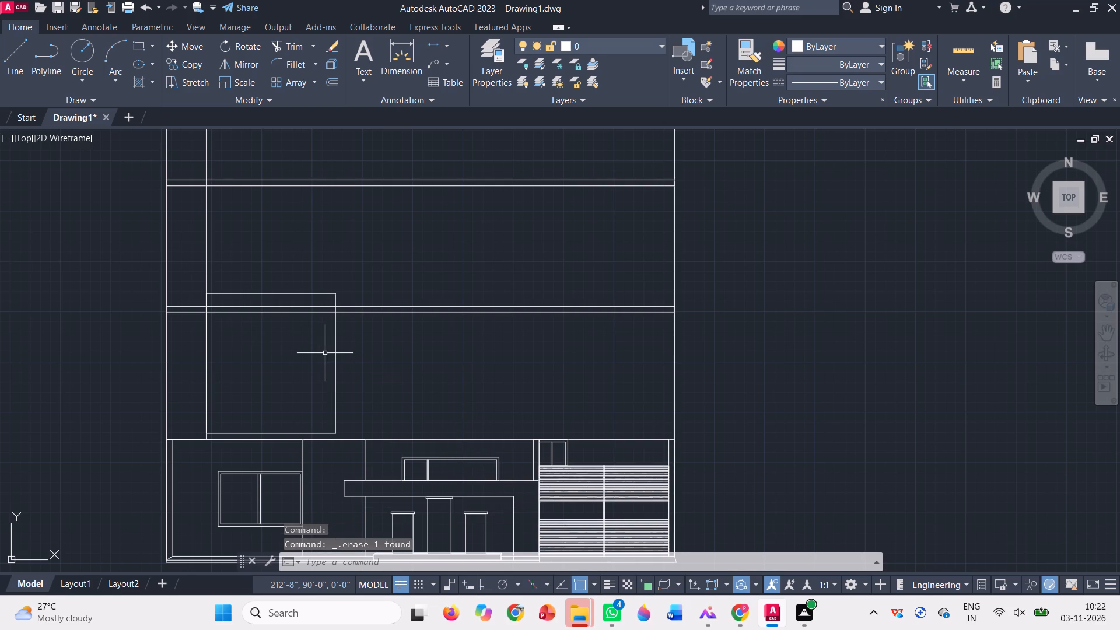
Offset the wide rectangle beside the tall strip inward by 2 inches, and offset the resulting rectangle inward by 2 inches again.
click(334, 76)
key(space)
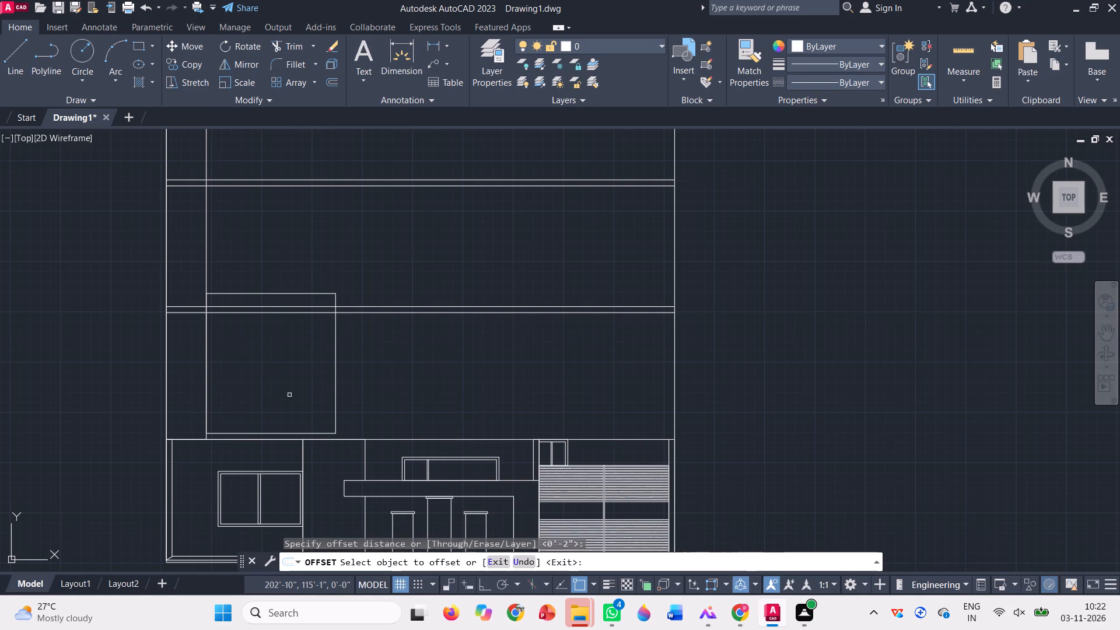
click(335, 402)
click(299, 397)
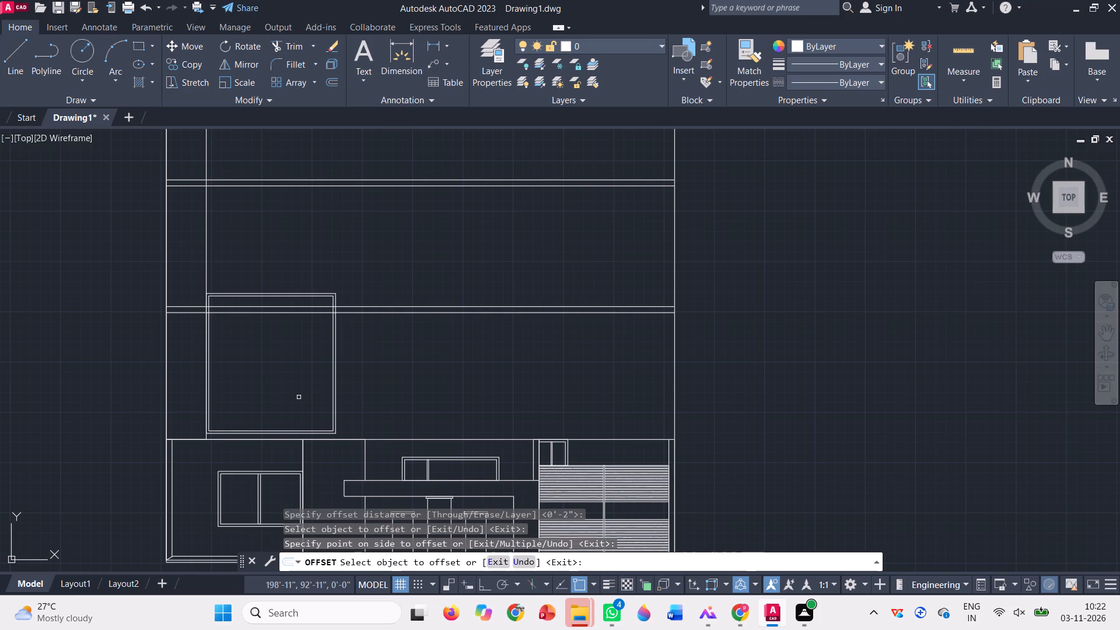
scroll(332, 415, up, 3)
click(330, 415)
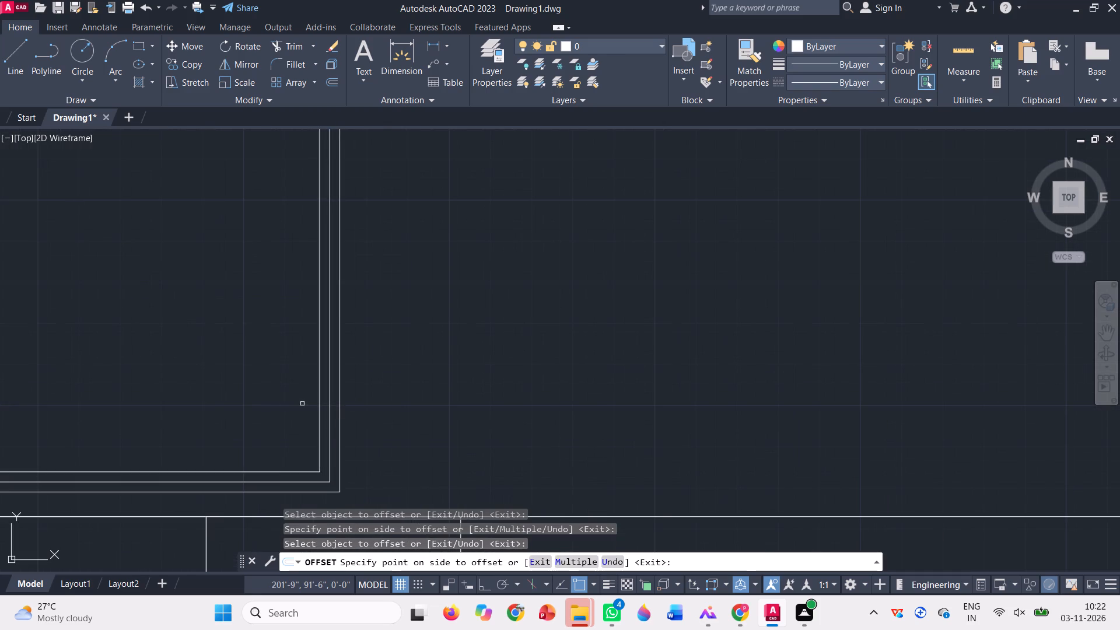
click(302, 404)
scroll(306, 408, down, 3)
key(Escape)
Delete the middle of the three nested rectangles beside the tall strip, keeping the outer and innermost ones.
scroll(314, 393, up, 3)
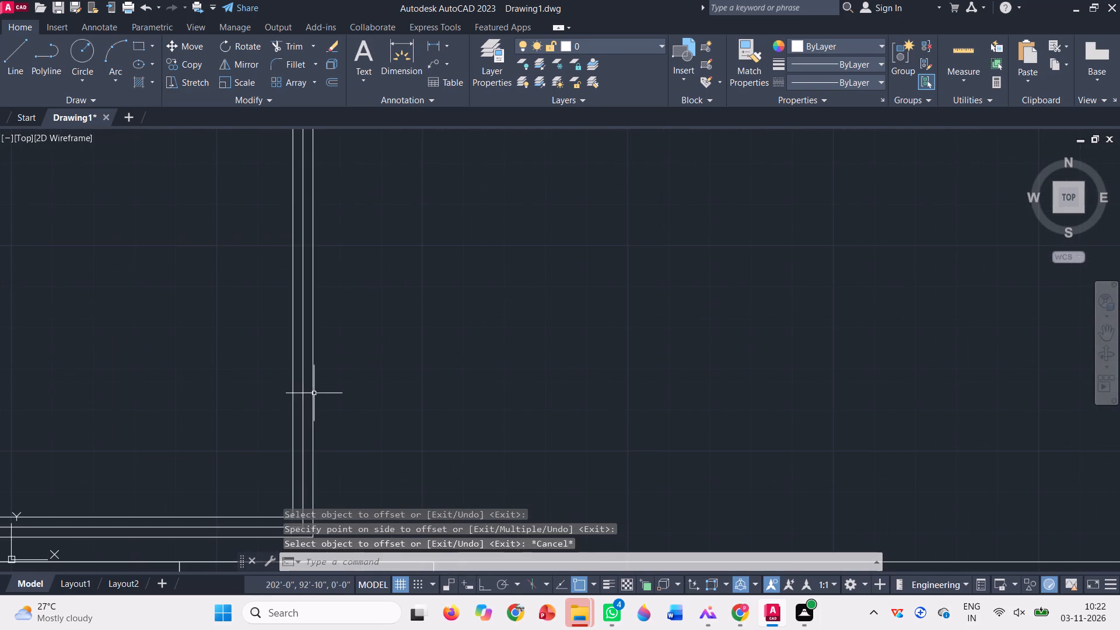
click(303, 388)
scroll(304, 389, down, 4)
key(Delete)
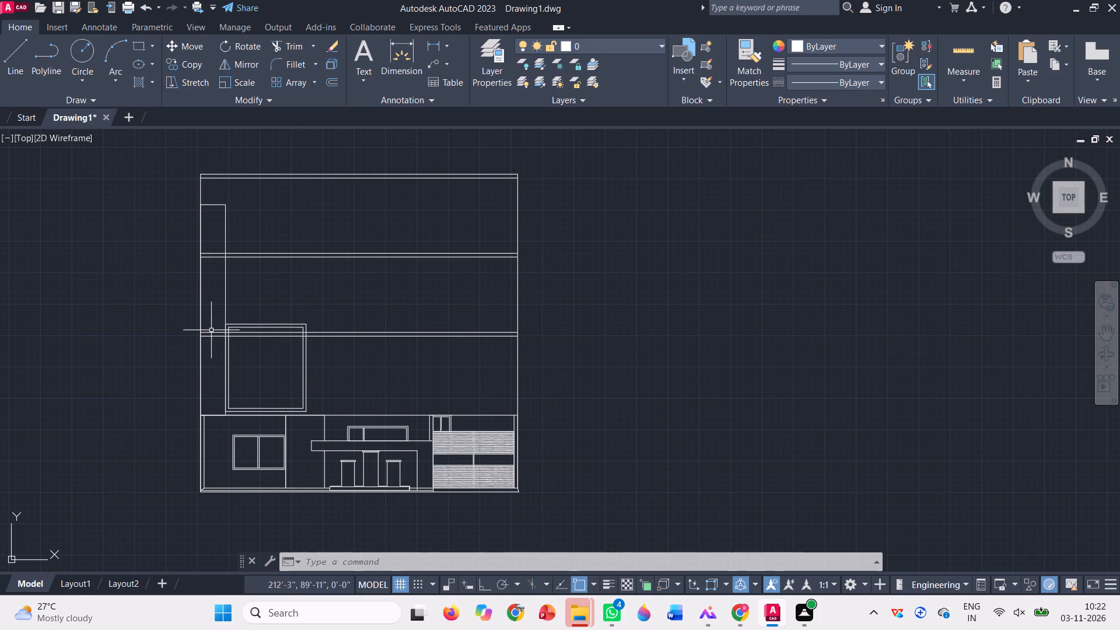
Draw a very thin rectangle inside the left outer wall line, from the tall strip's top edge to just above the ground-floor band.
click(141, 45)
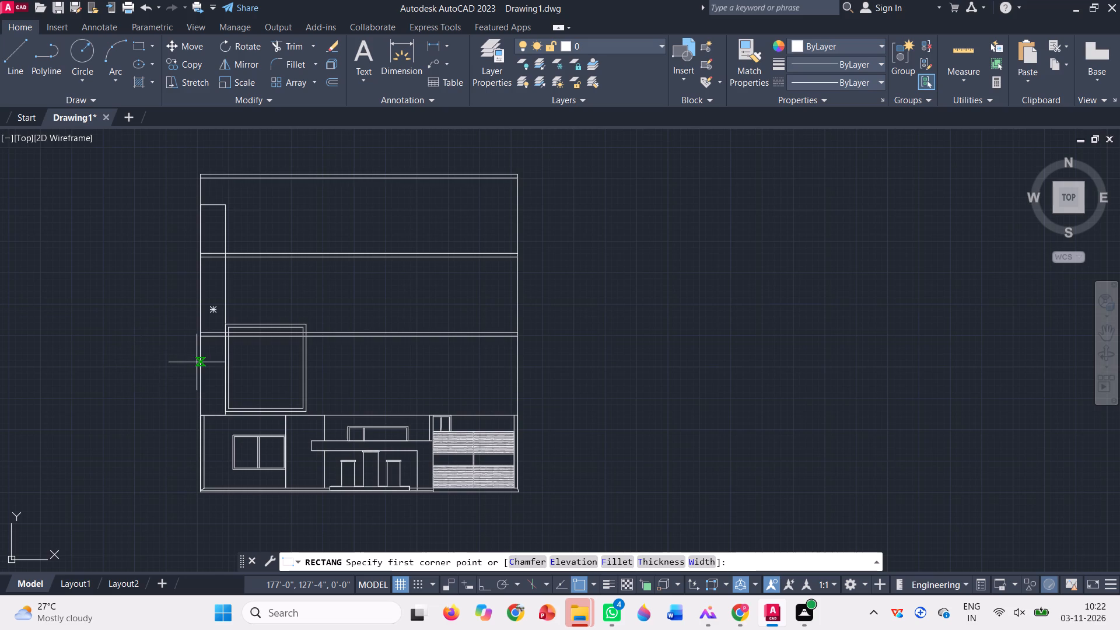
scroll(206, 212, up, 1)
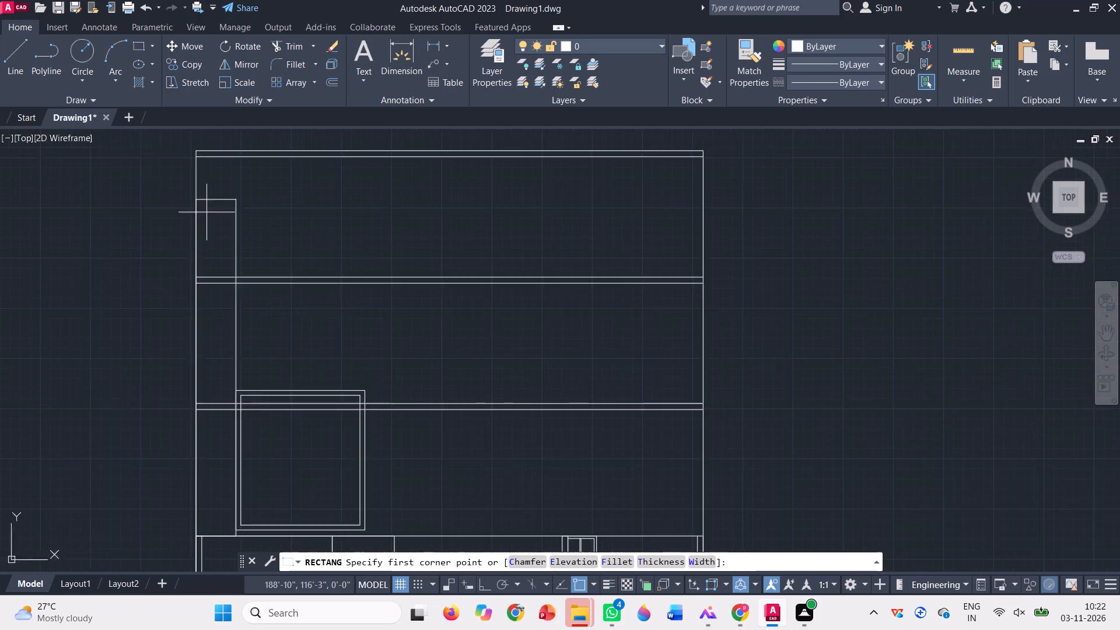
scroll(206, 212, up, 6)
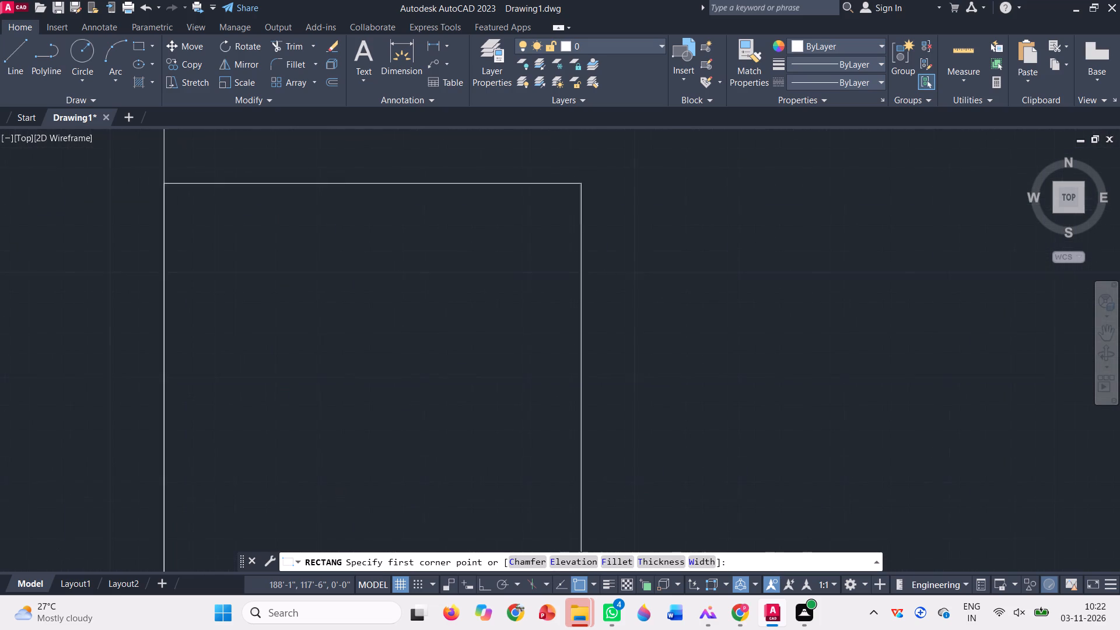
click(174, 192)
scroll(192, 212, down, 4)
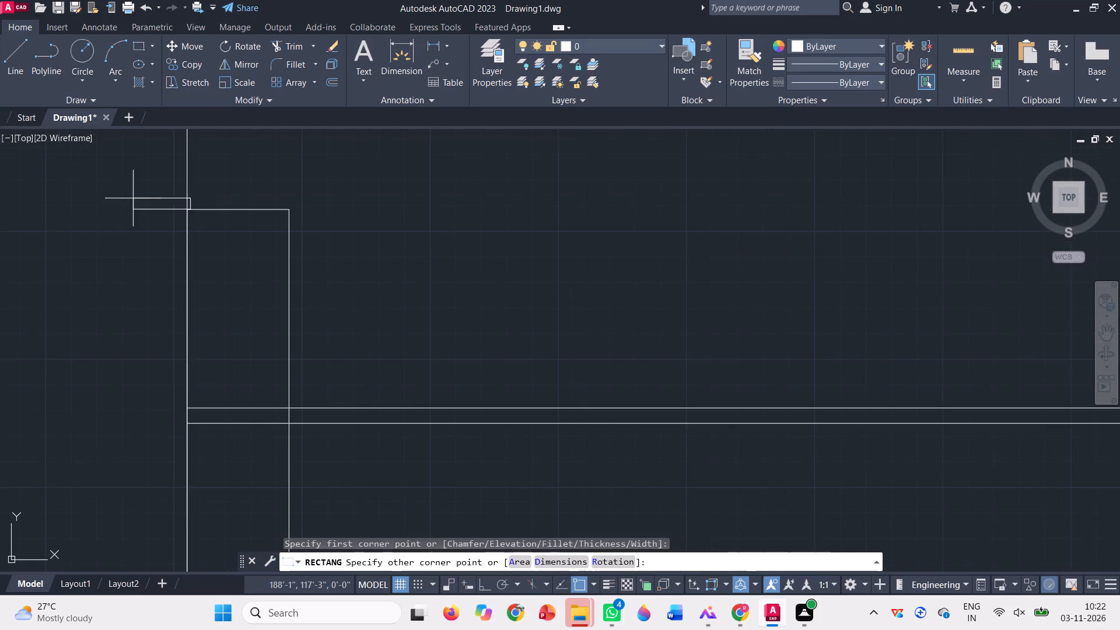
scroll(159, 265, down, 2)
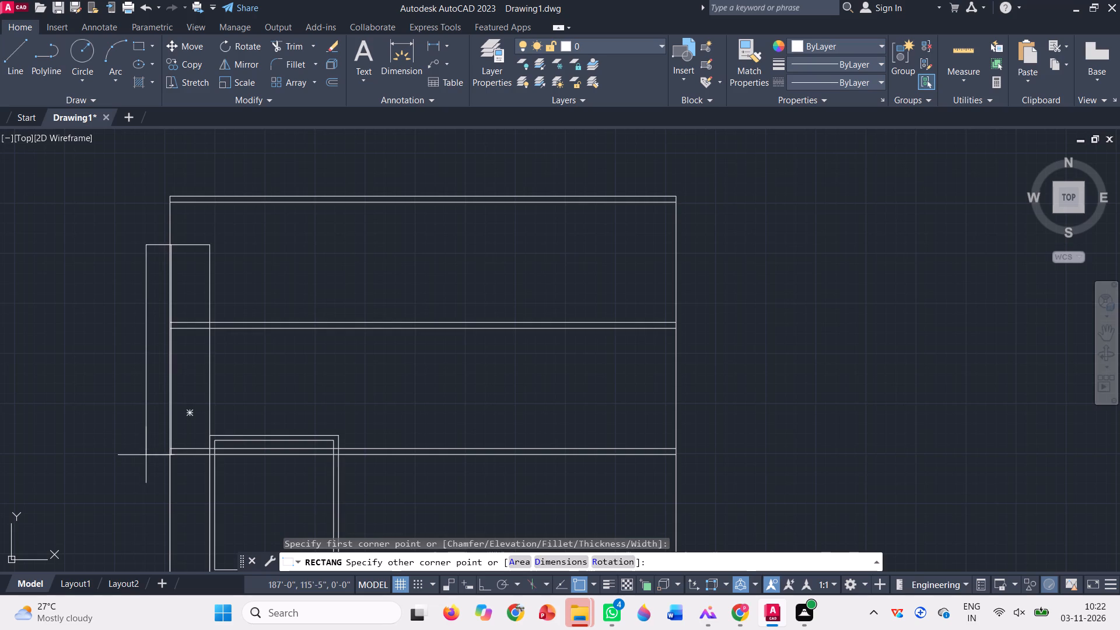
scroll(146, 452, down, 1)
scroll(155, 503, up, 3)
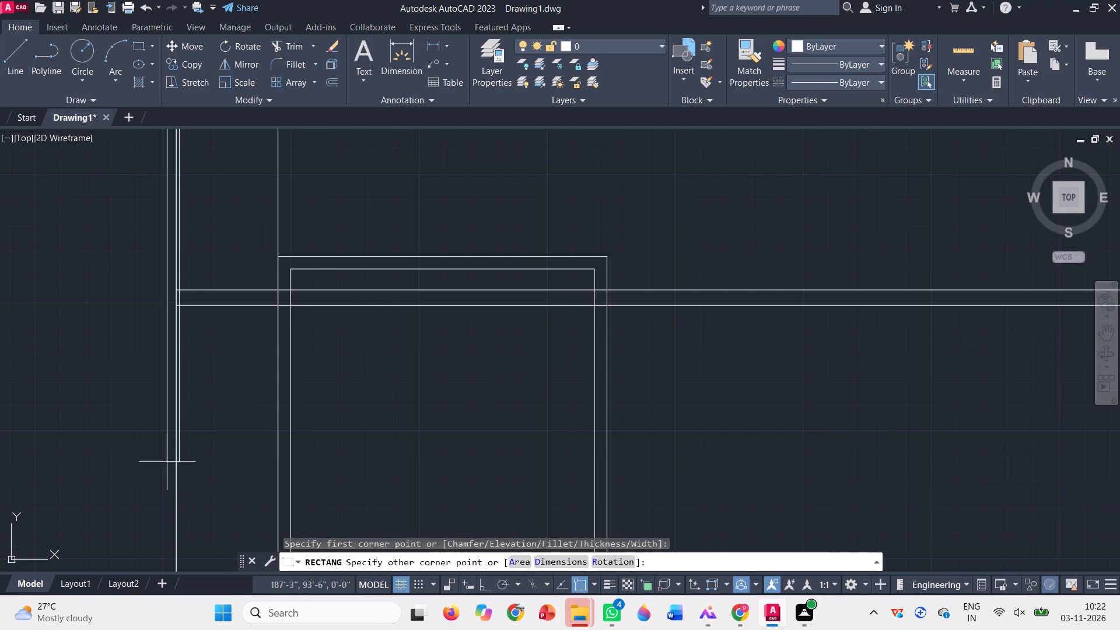
scroll(170, 442, down, 1)
scroll(167, 534, up, 2)
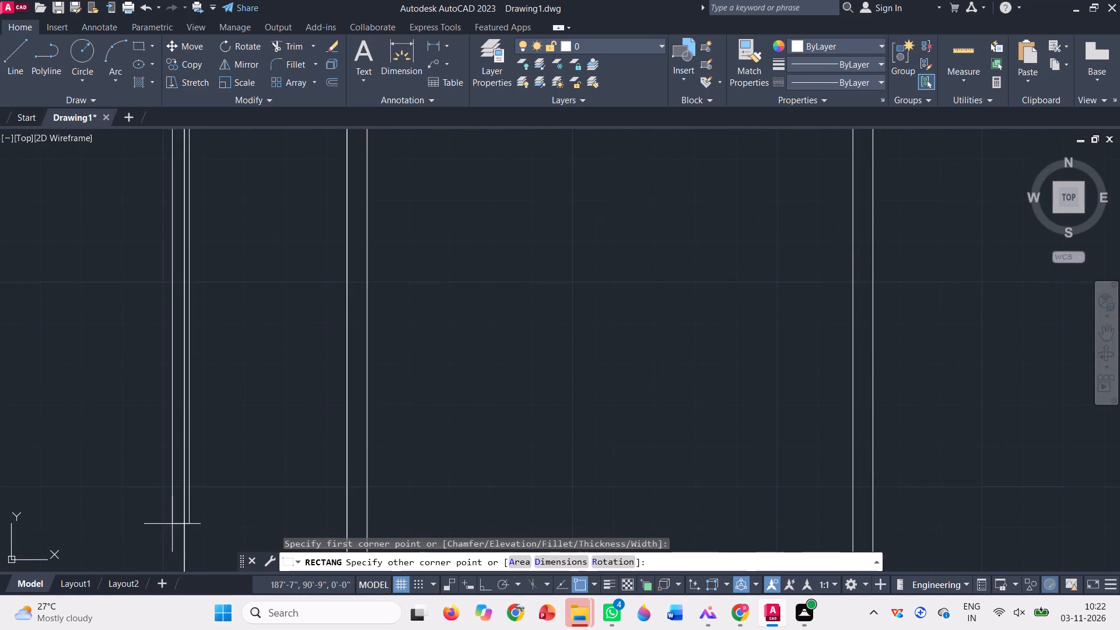
scroll(177, 528, up, 3)
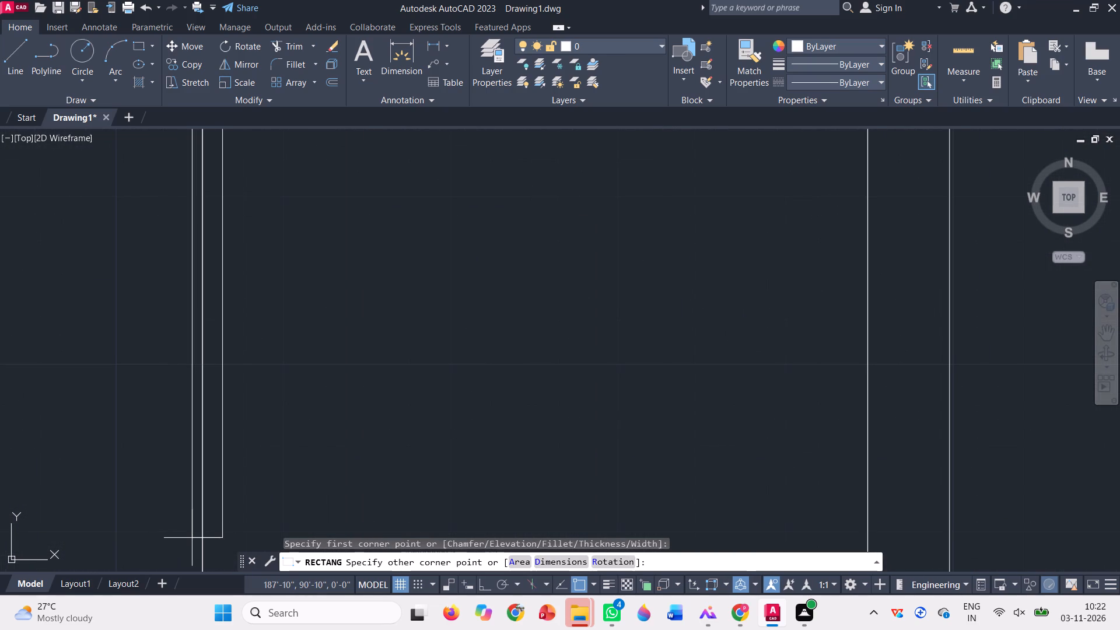
click(202, 542)
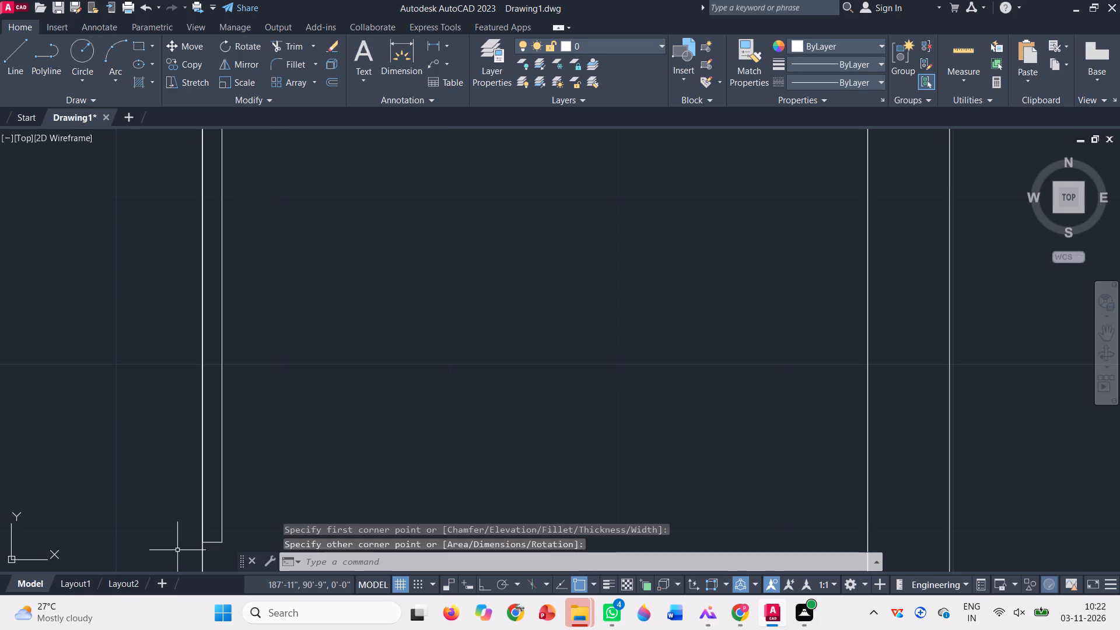
Mirror the thin rectangle to the outside of the left outer wall line, keeping the original.
scroll(177, 549, down, 4)
scroll(212, 497, down, 1)
scroll(191, 485, up, 4)
click(208, 494)
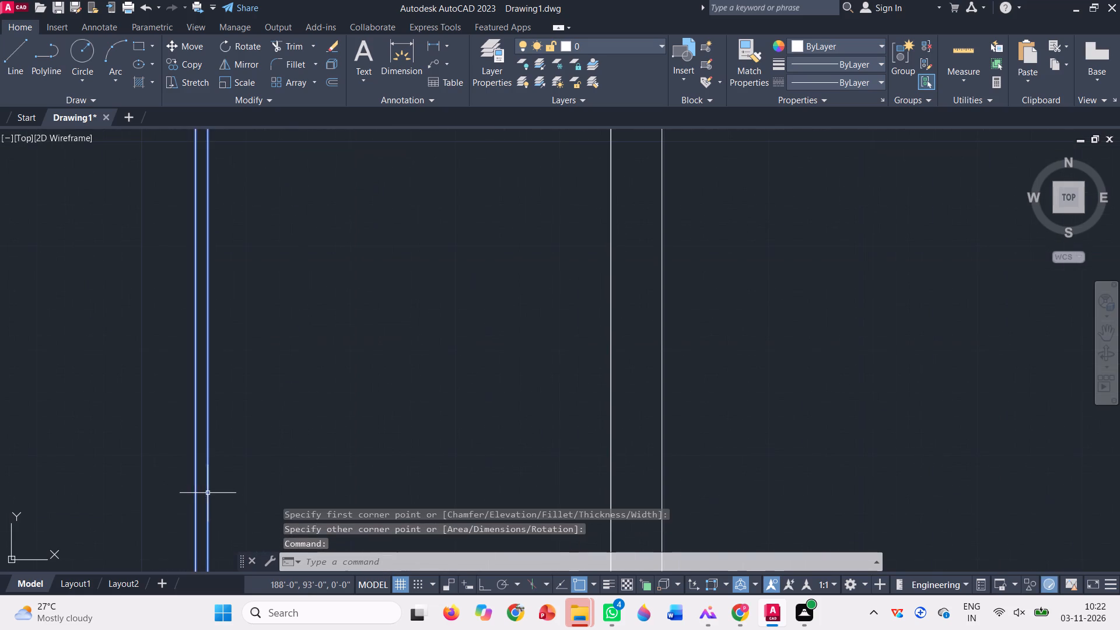
scroll(233, 372, down, 3)
click(244, 57)
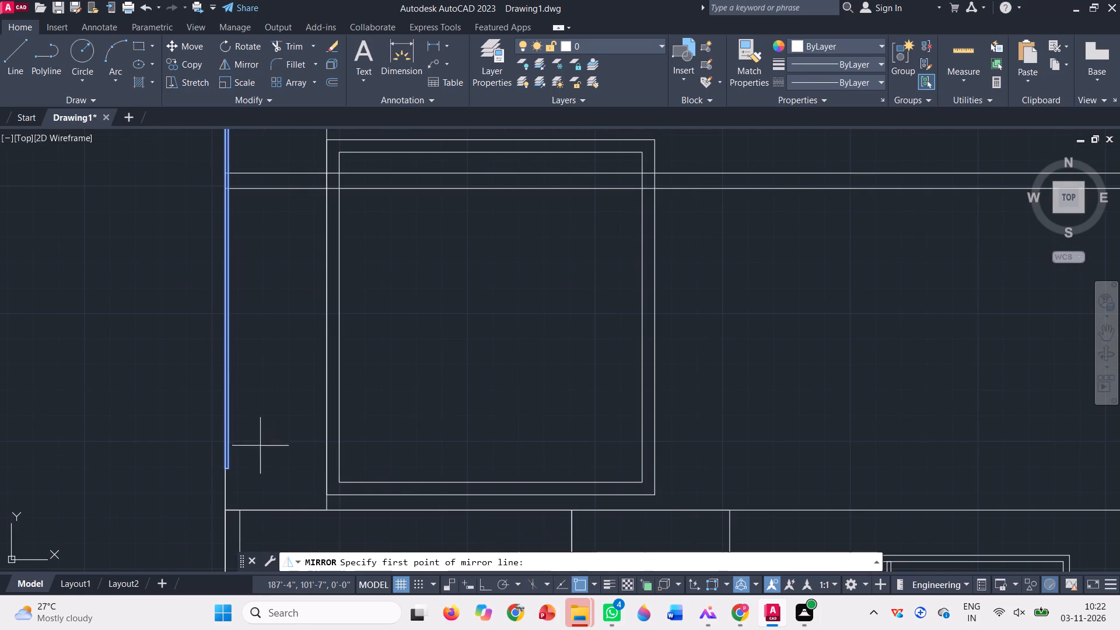
scroll(228, 488, up, 5)
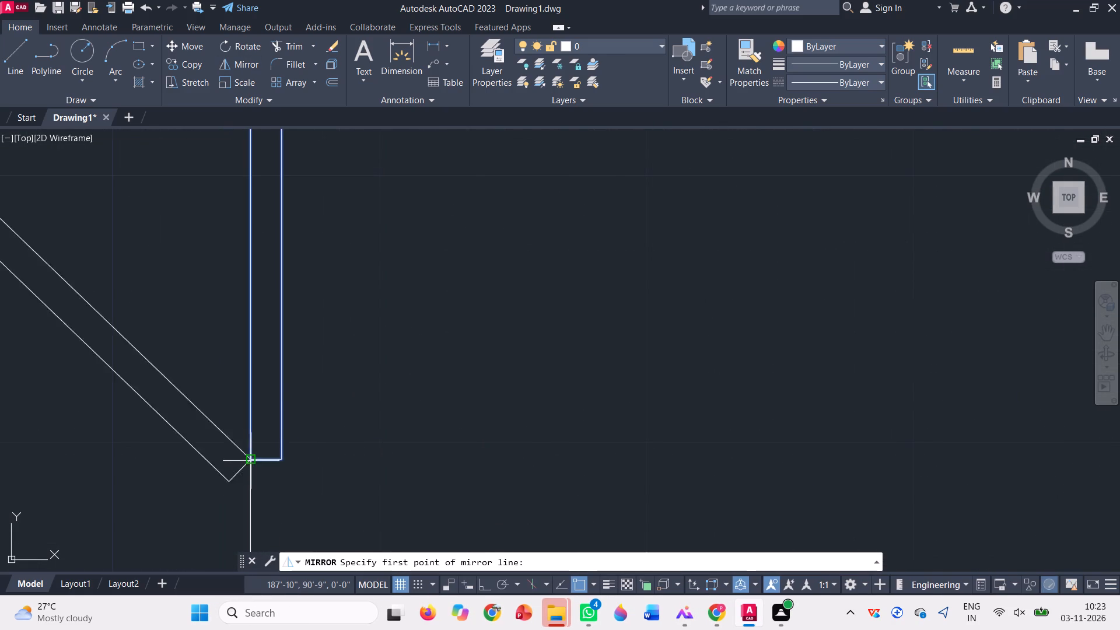
click(251, 461)
scroll(241, 437, down, 3)
key(F8)
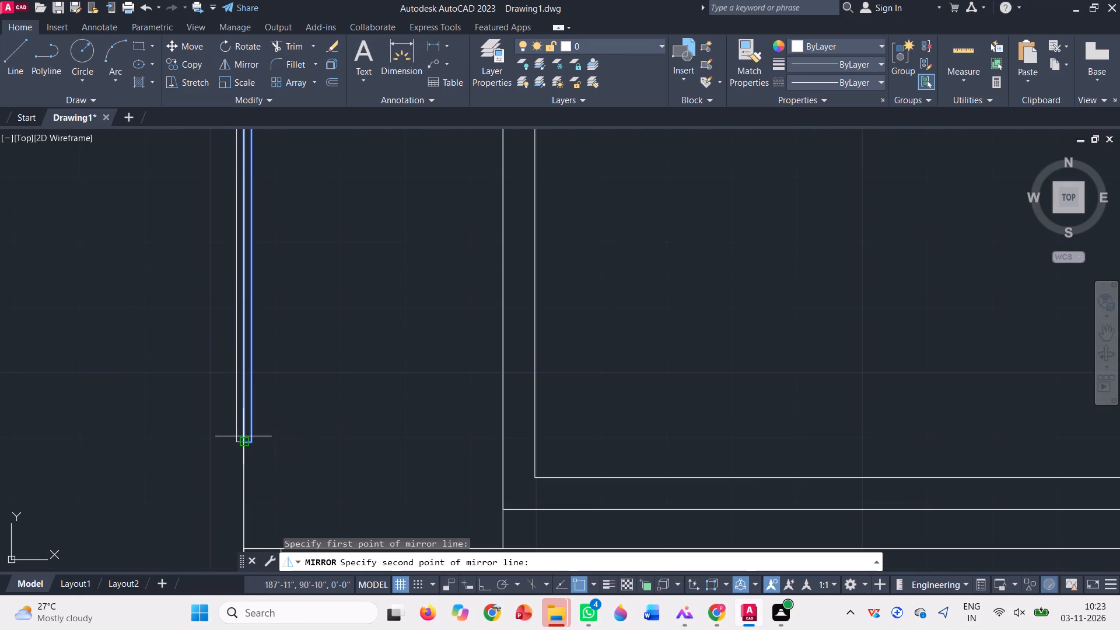
click(242, 516)
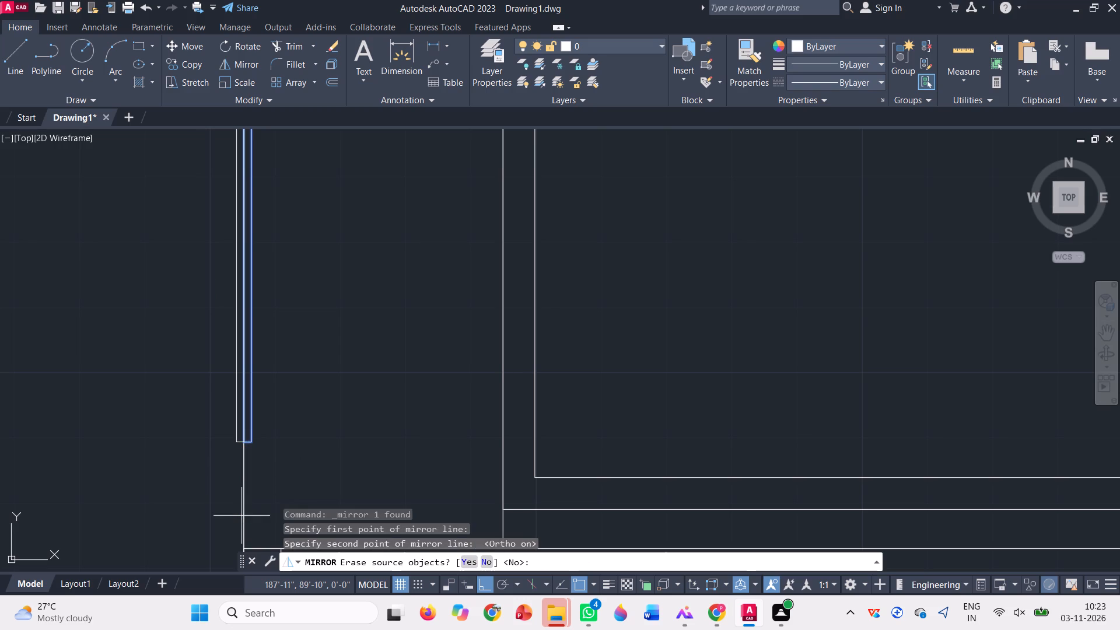
key(space)
Trim away the left outer wall line where it runs between the two thin mirrored rectangles.
scroll(242, 516, down, 3)
scroll(232, 315, down, 2)
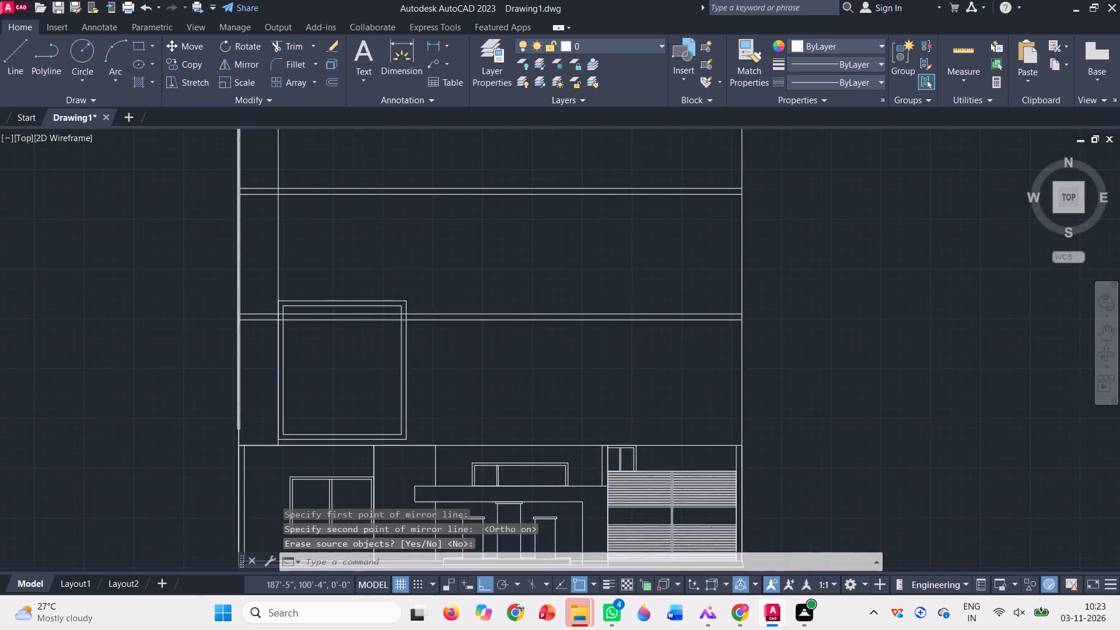
click(289, 41)
scroll(228, 205, up, 3)
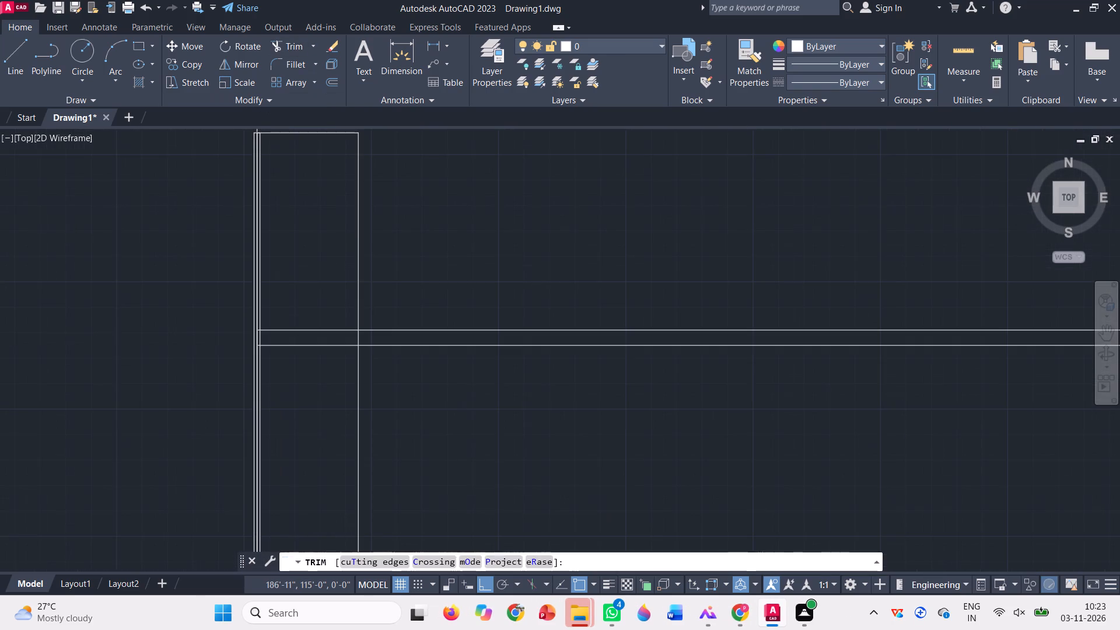
scroll(260, 176, up, 3)
click(249, 192)
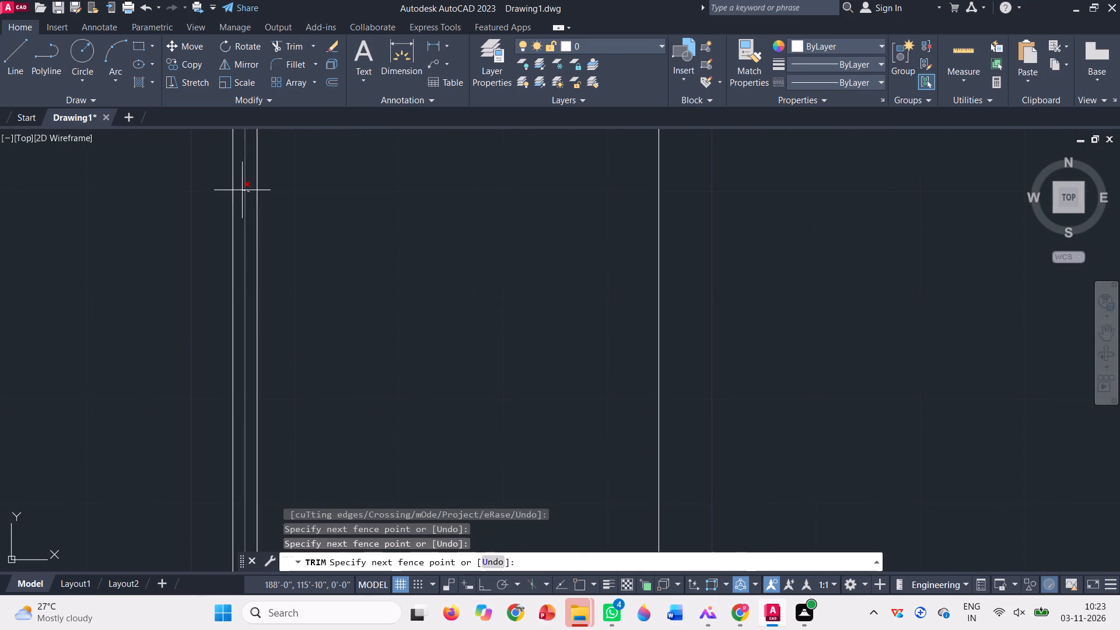
click(237, 187)
Trim both lines of the upper intermediate floor band out of the thin edge rectangles and the tall left strip.
scroll(244, 199, down, 4)
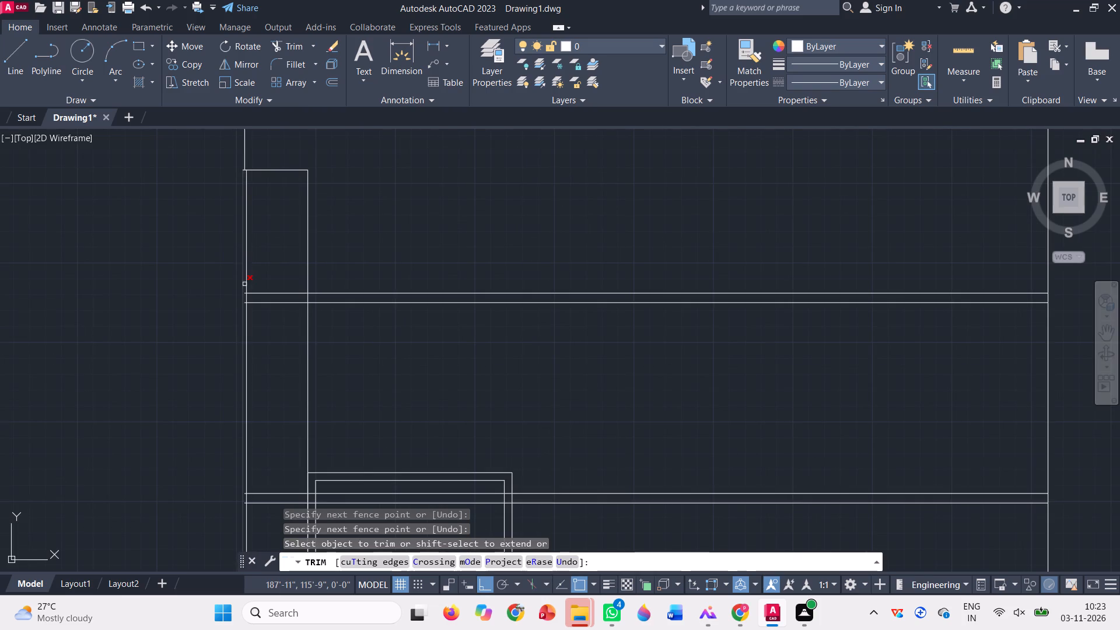
scroll(260, 299, up, 3)
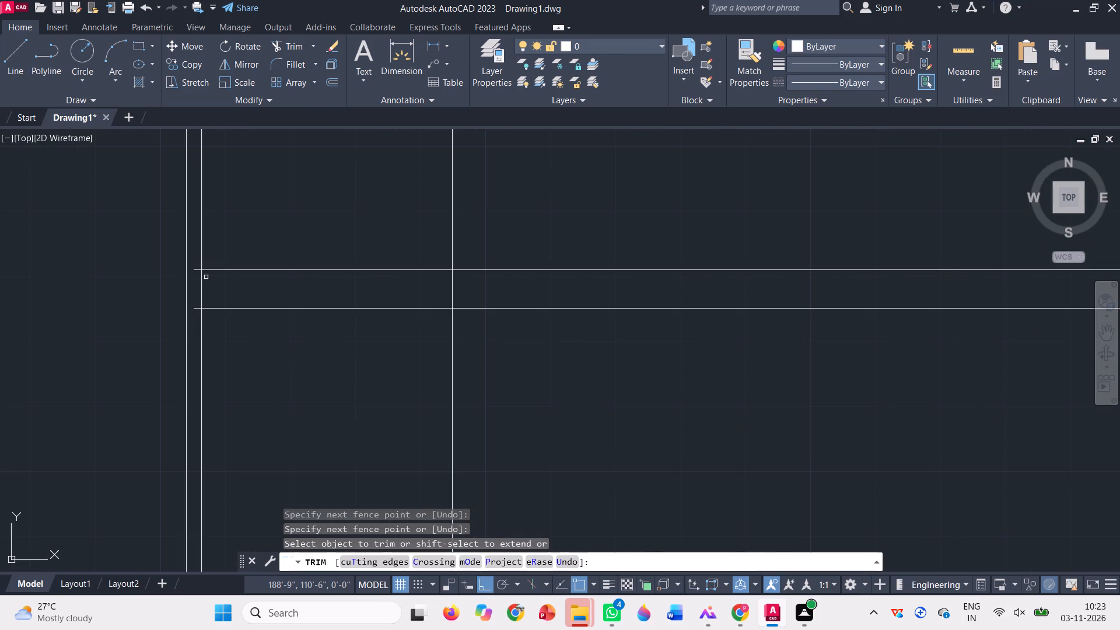
scroll(189, 272, up, 3)
click(218, 249)
click(220, 425)
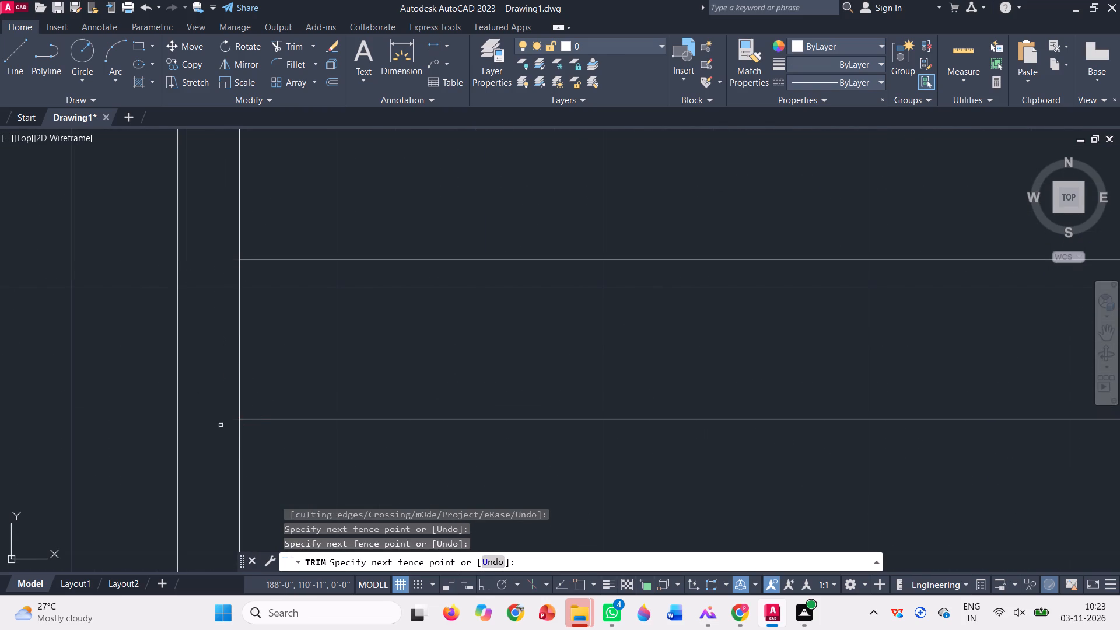
scroll(204, 383, down, 4)
scroll(234, 315, down, 3)
click(244, 337)
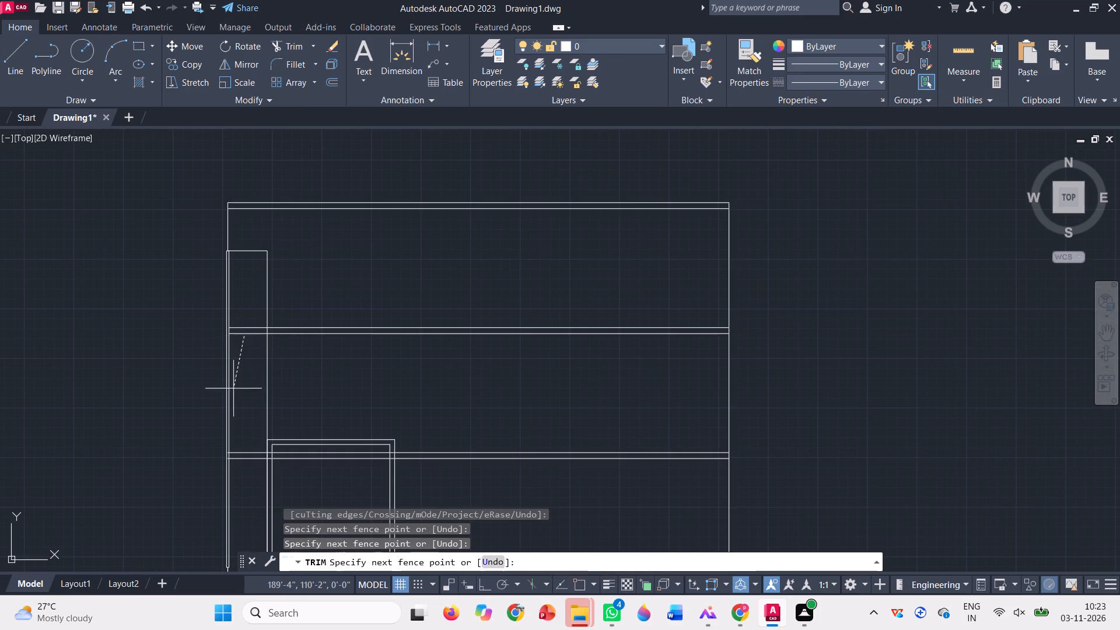
click(249, 293)
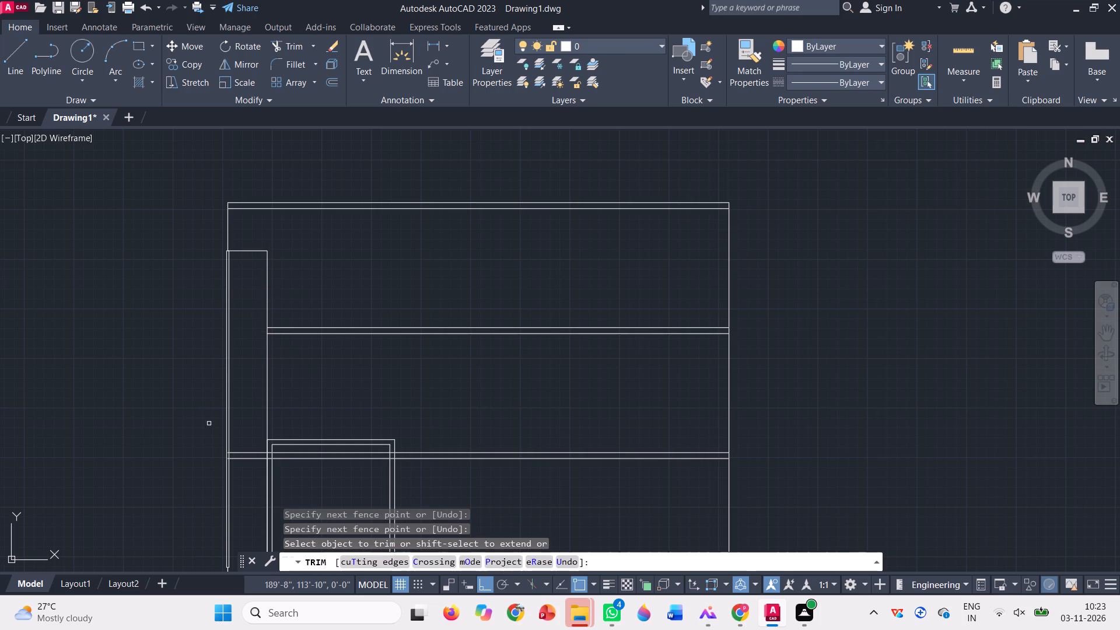
Trim both lines of the lower intermediate floor band out of the thin edge rectangles and the tall left strip.
scroll(219, 464, up, 4)
scroll(288, 377, up, 2)
click(237, 400)
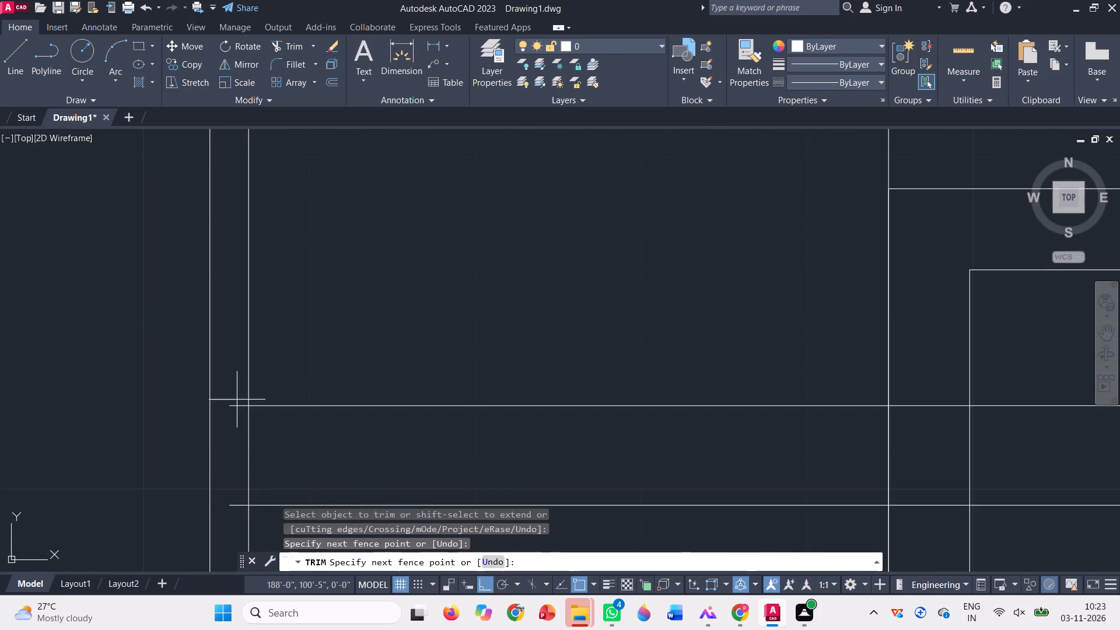
click(234, 505)
click(235, 508)
click(240, 466)
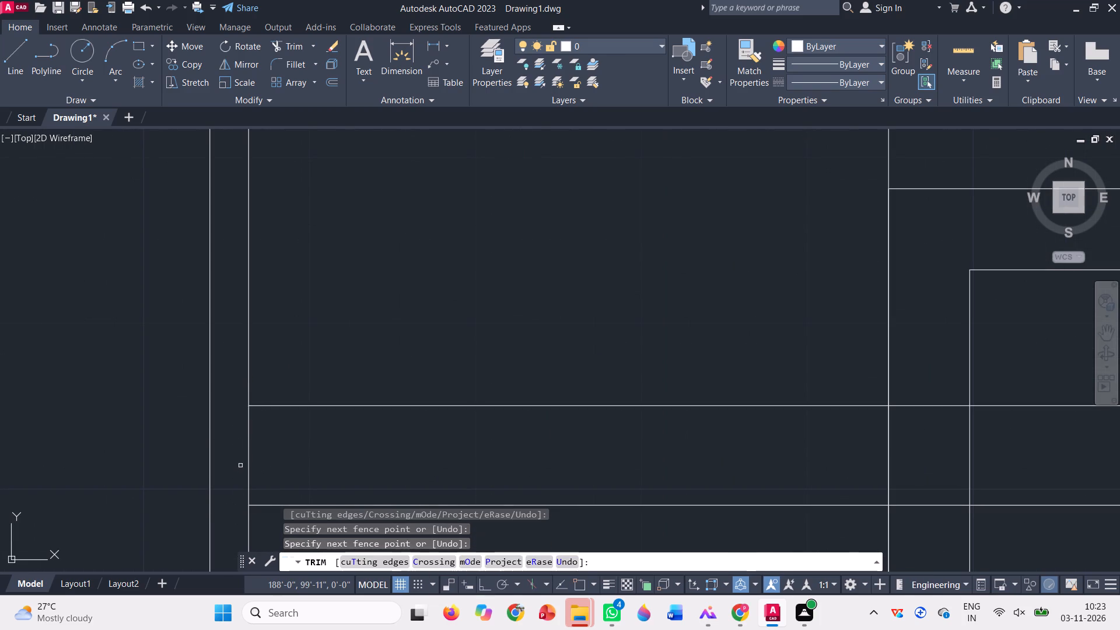
scroll(233, 445, down, 3)
click(341, 385)
click(318, 487)
Trim both lower floor band lines between the left sides of the two nested panel rectangles.
scroll(332, 366, down, 3)
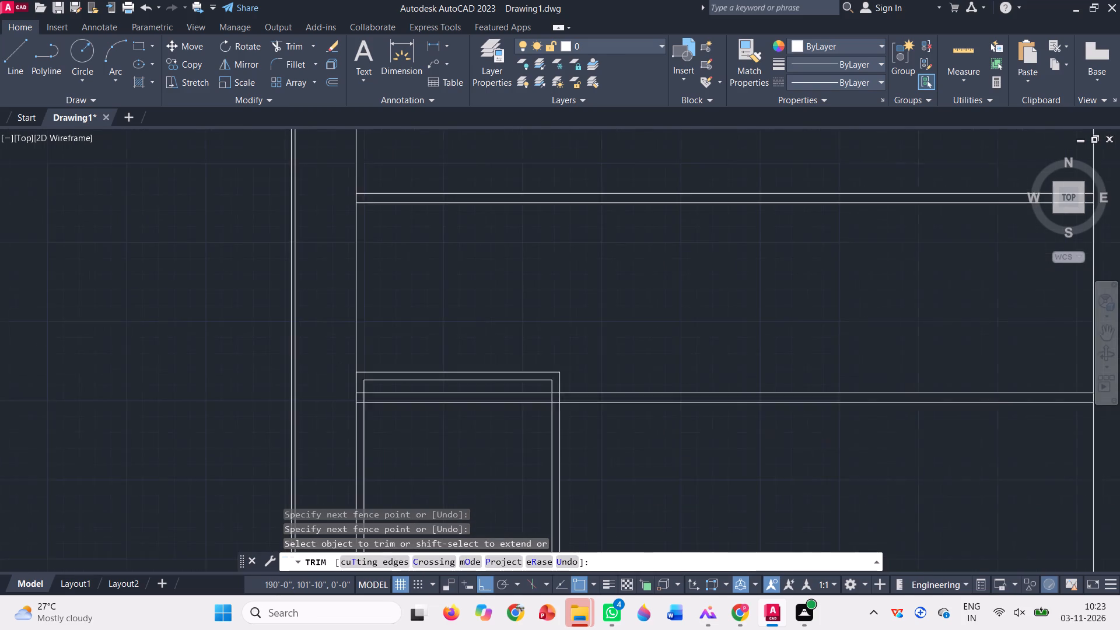
scroll(355, 393, up, 4)
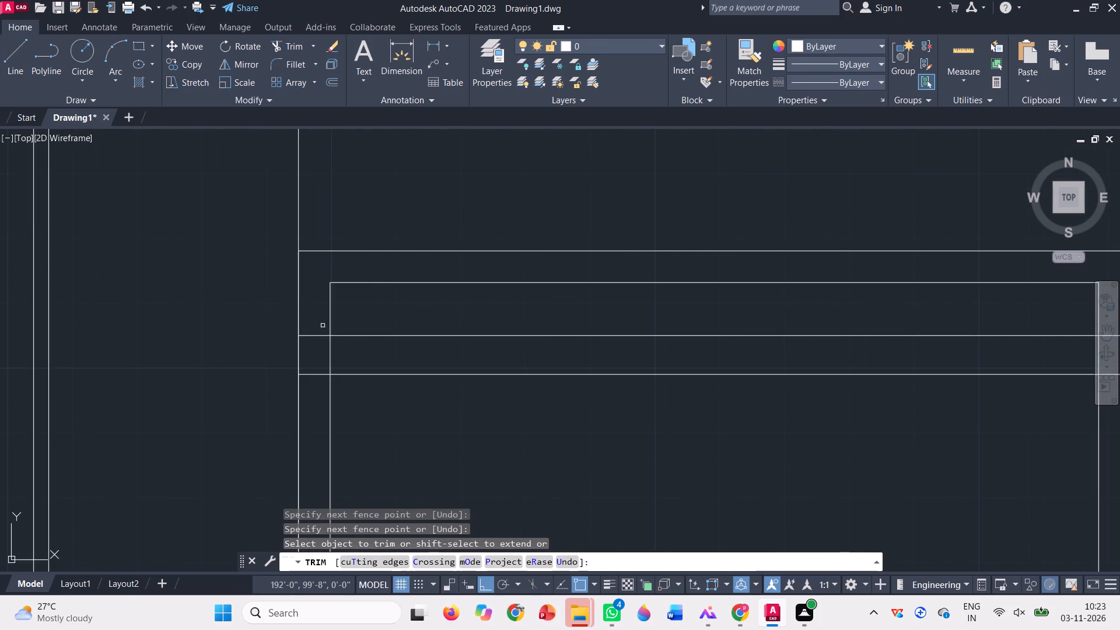
click(324, 323)
click(318, 408)
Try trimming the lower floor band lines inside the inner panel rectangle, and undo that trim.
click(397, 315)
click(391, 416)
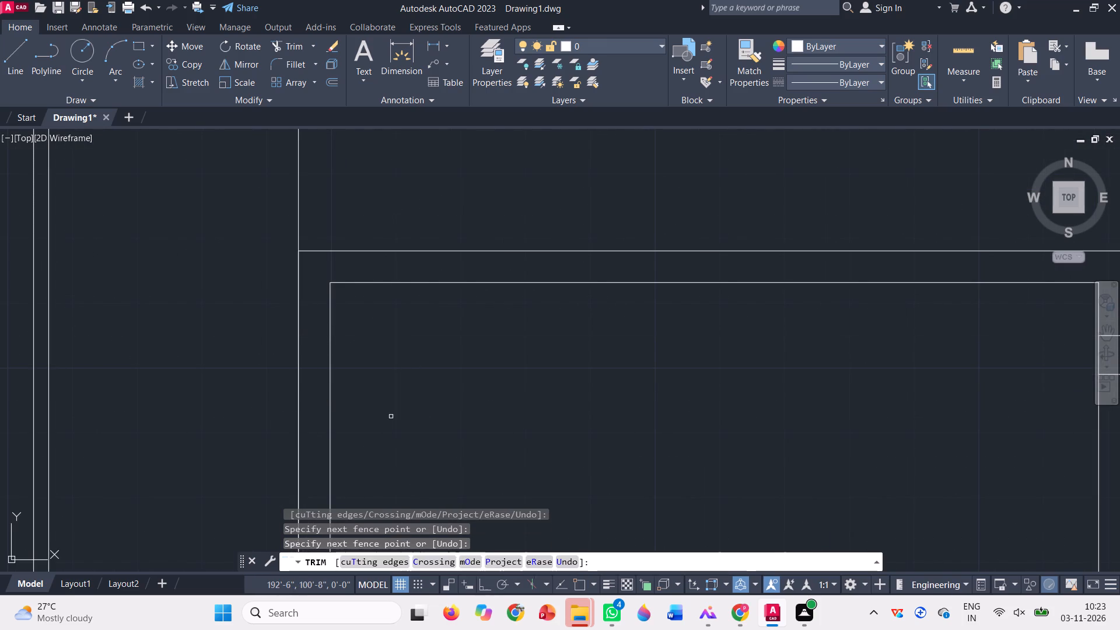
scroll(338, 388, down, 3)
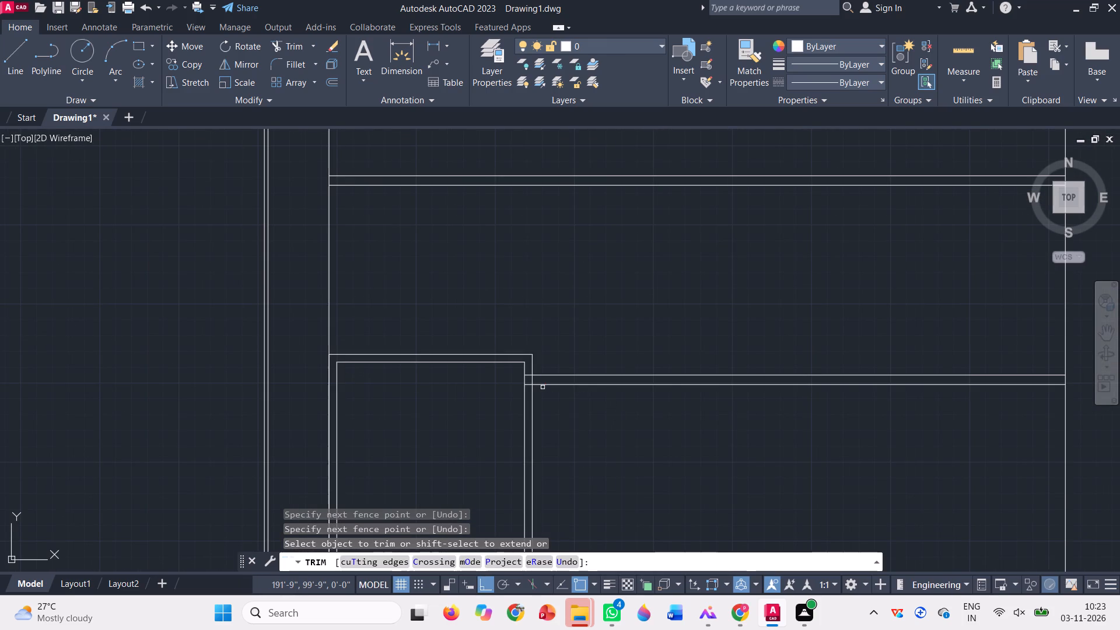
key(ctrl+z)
Trim both lower floor band lines between the right sides of the two nested panel rectangles.
scroll(210, 346, down, 4)
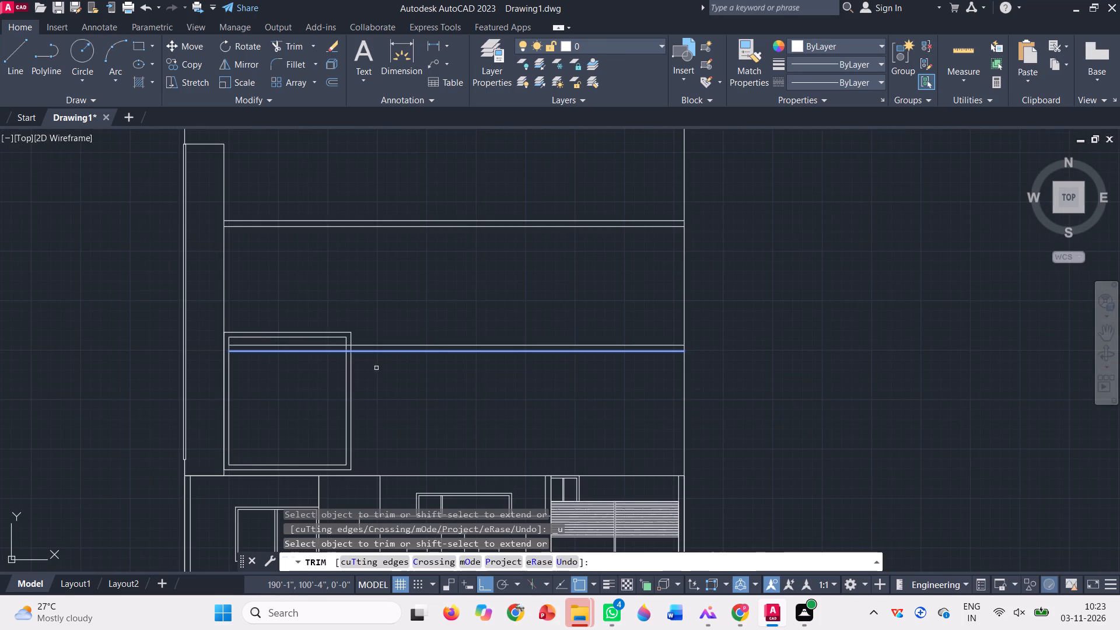
scroll(367, 343, up, 4)
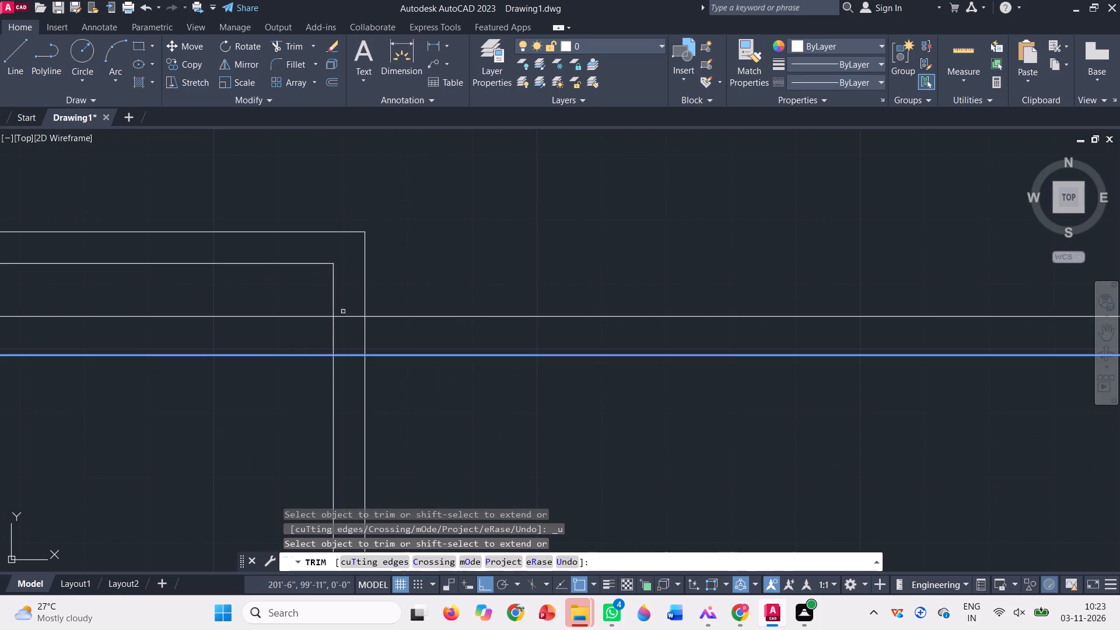
click(346, 307)
click(351, 368)
scroll(349, 366, down, 6)
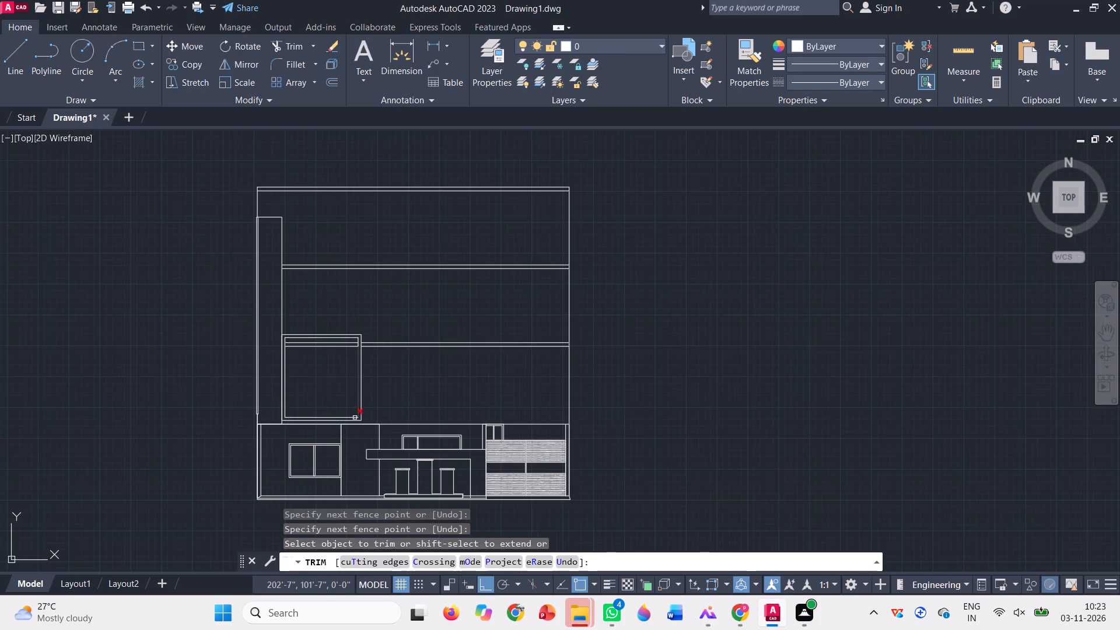
scroll(313, 422, up, 2)
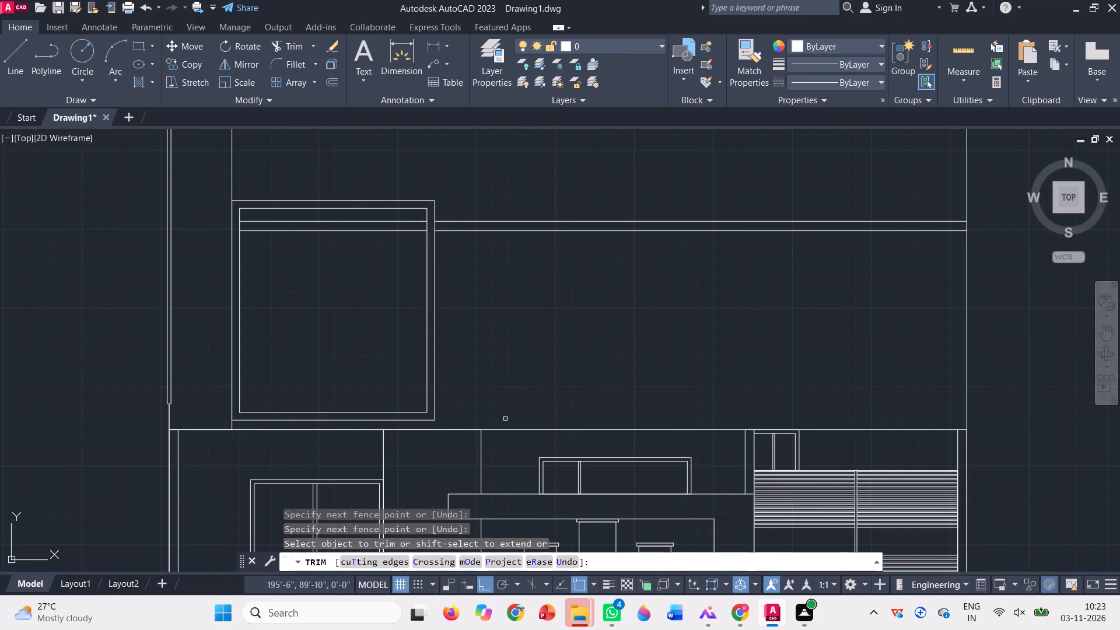
key(Escape)
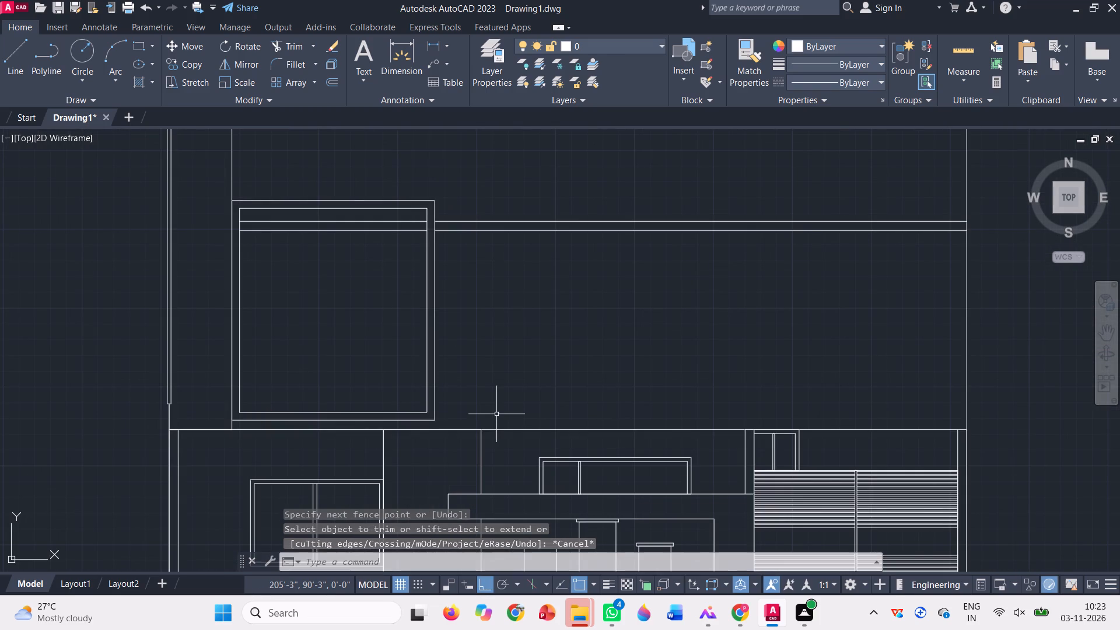
Draw a horizontal line from the bottom end of the thin edge rectangles across to the elevation's right edge.
key(l)
key(Return)
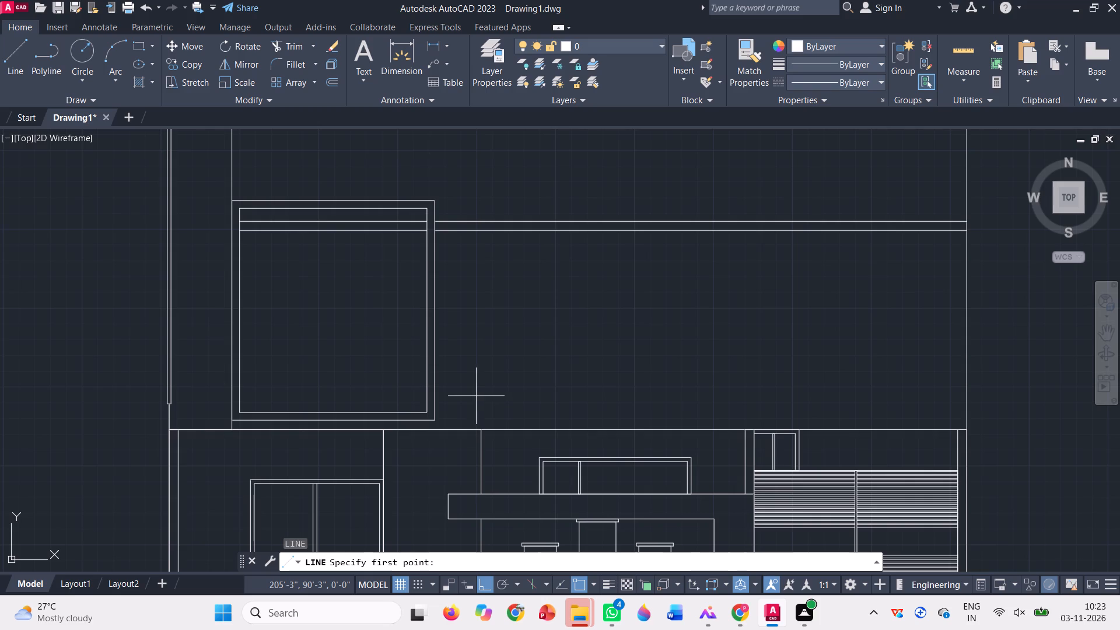
scroll(442, 405, up, 1)
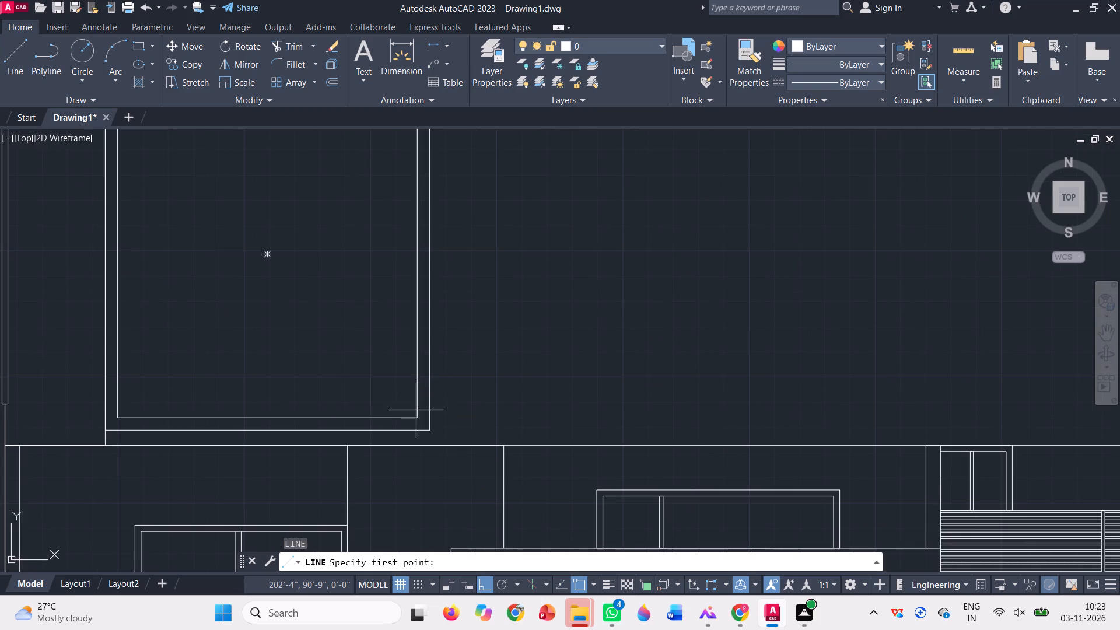
scroll(431, 388, down, 2)
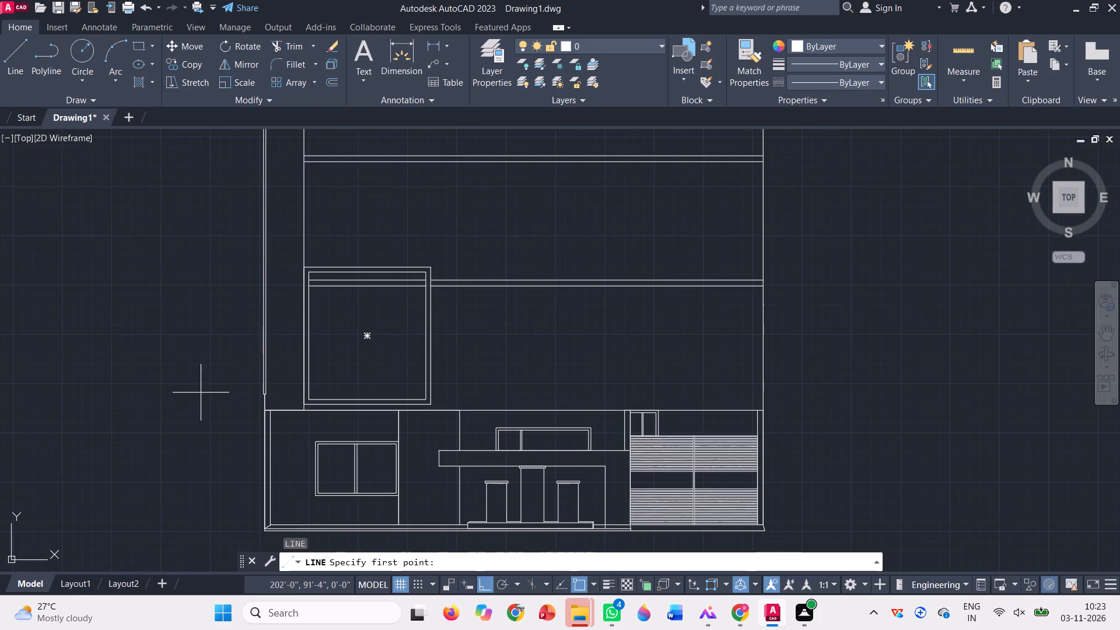
scroll(274, 401, up, 3)
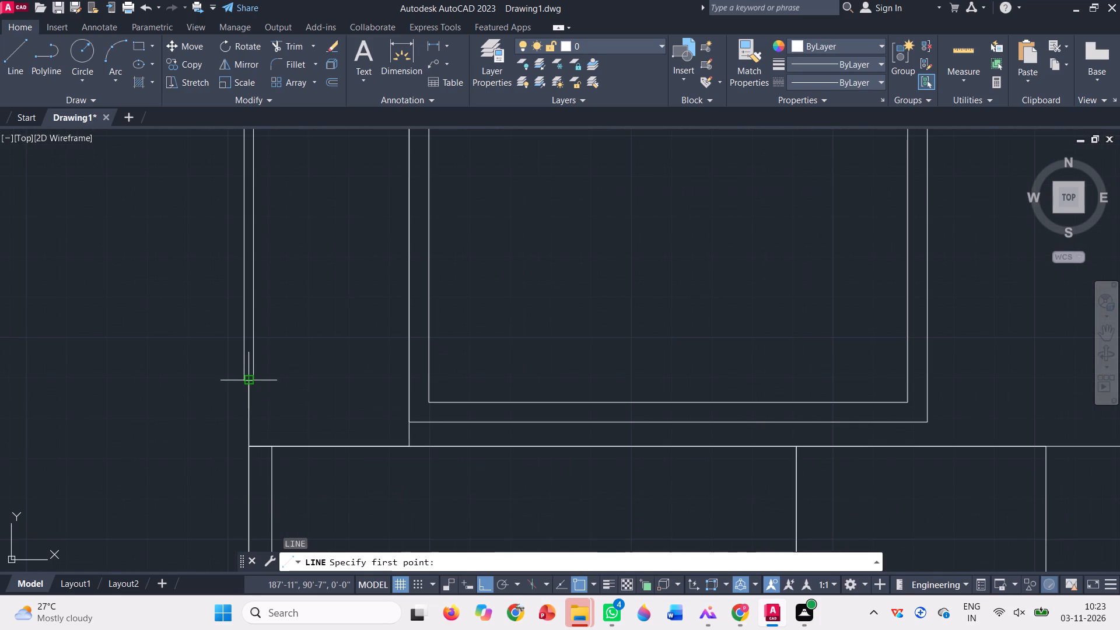
click(249, 376)
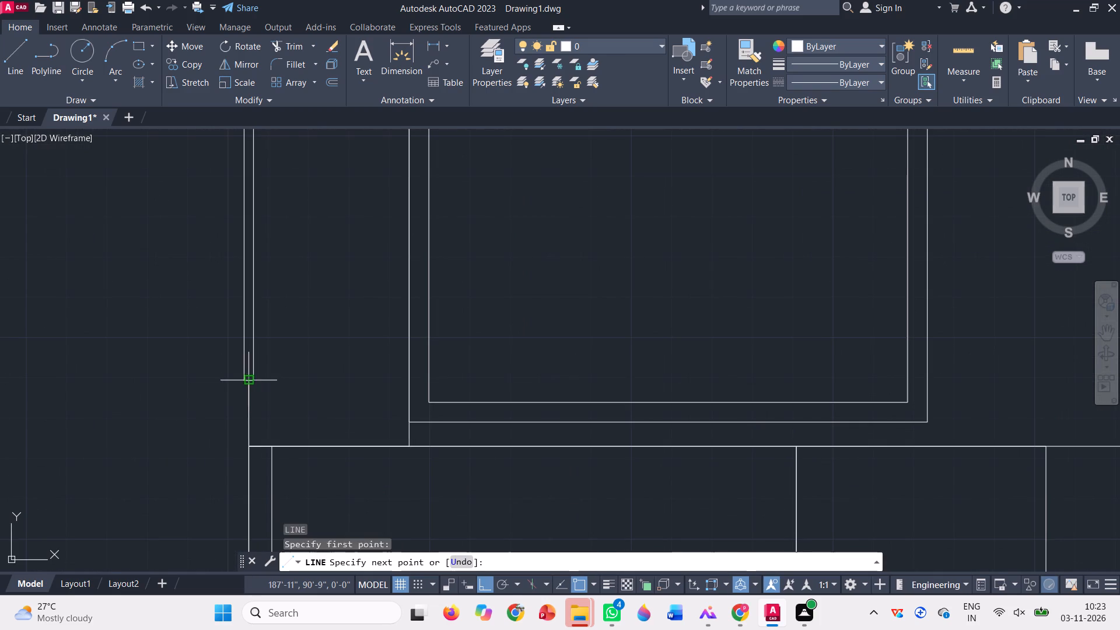
scroll(142, 398, down, 2)
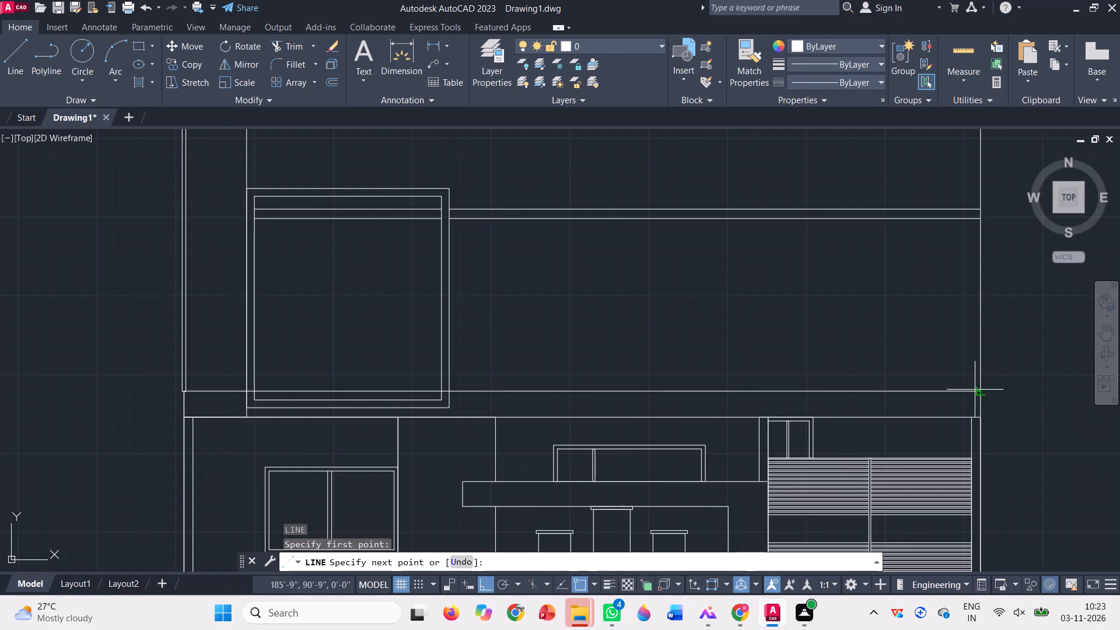
click(982, 394)
key(space)
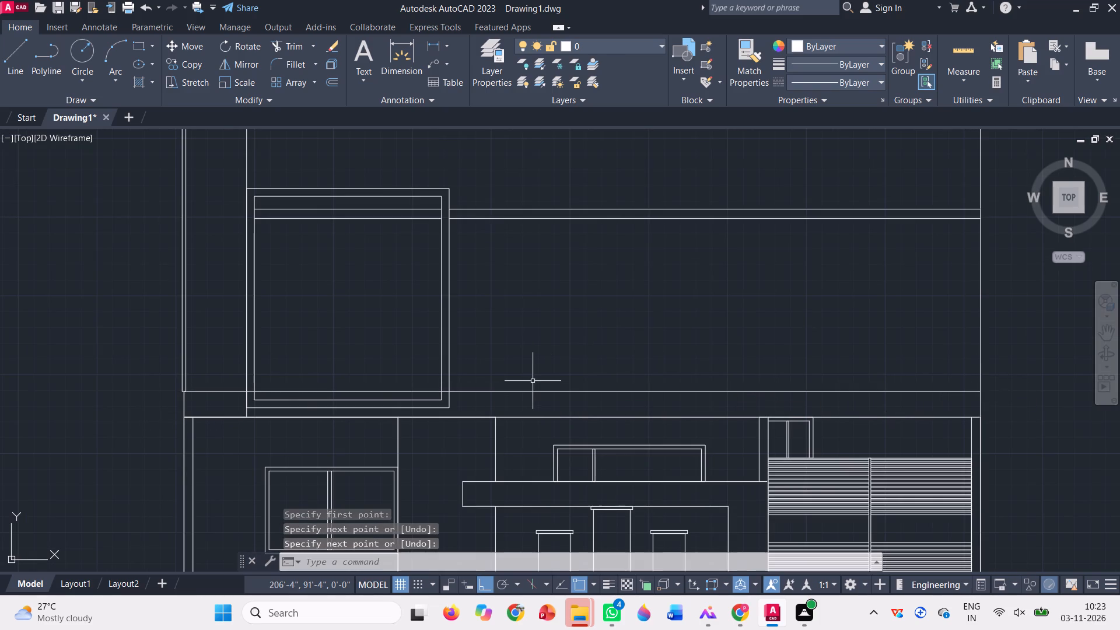
Trim the new horizontal line out of the tall left strip and between the left sides of the nested panel rectangles.
click(301, 47)
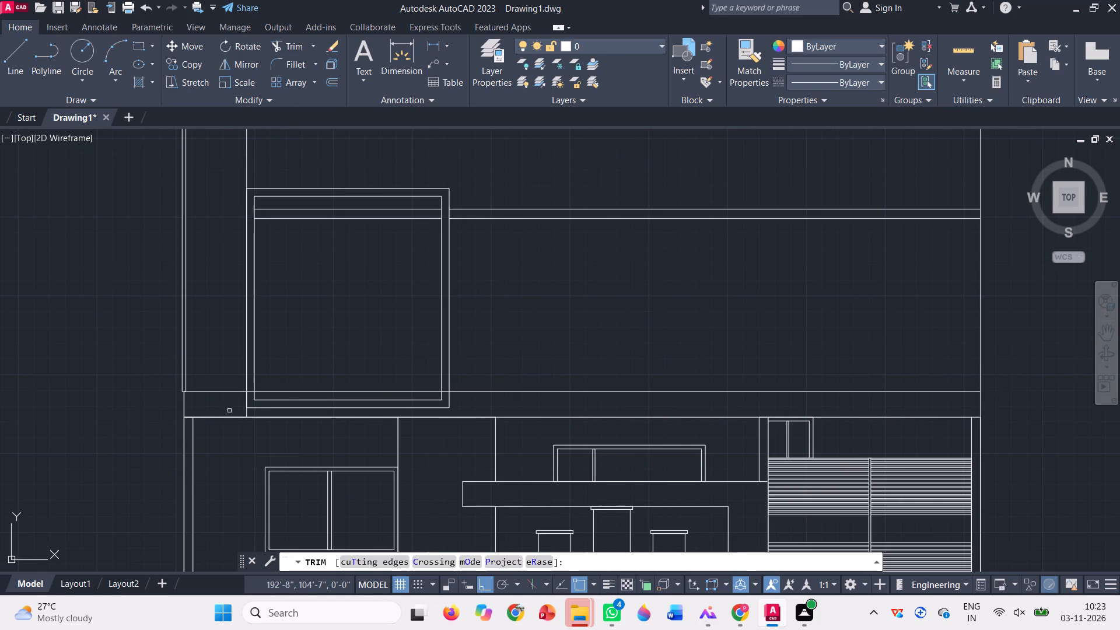
scroll(221, 407, up, 2)
click(209, 394)
click(201, 326)
scroll(297, 380, up, 3)
click(288, 375)
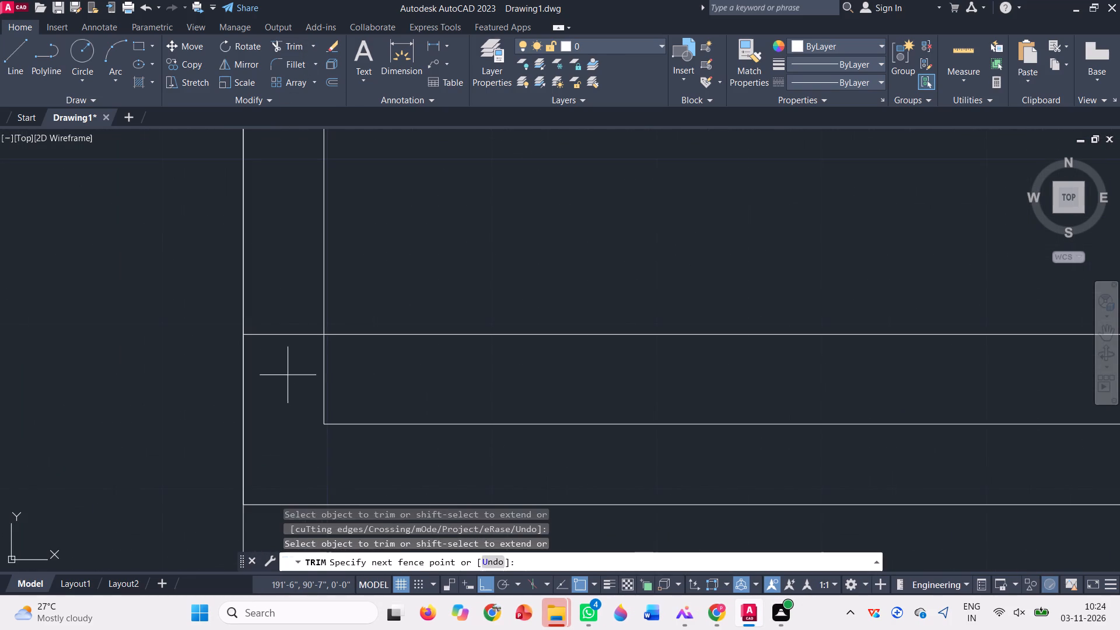
click(293, 295)
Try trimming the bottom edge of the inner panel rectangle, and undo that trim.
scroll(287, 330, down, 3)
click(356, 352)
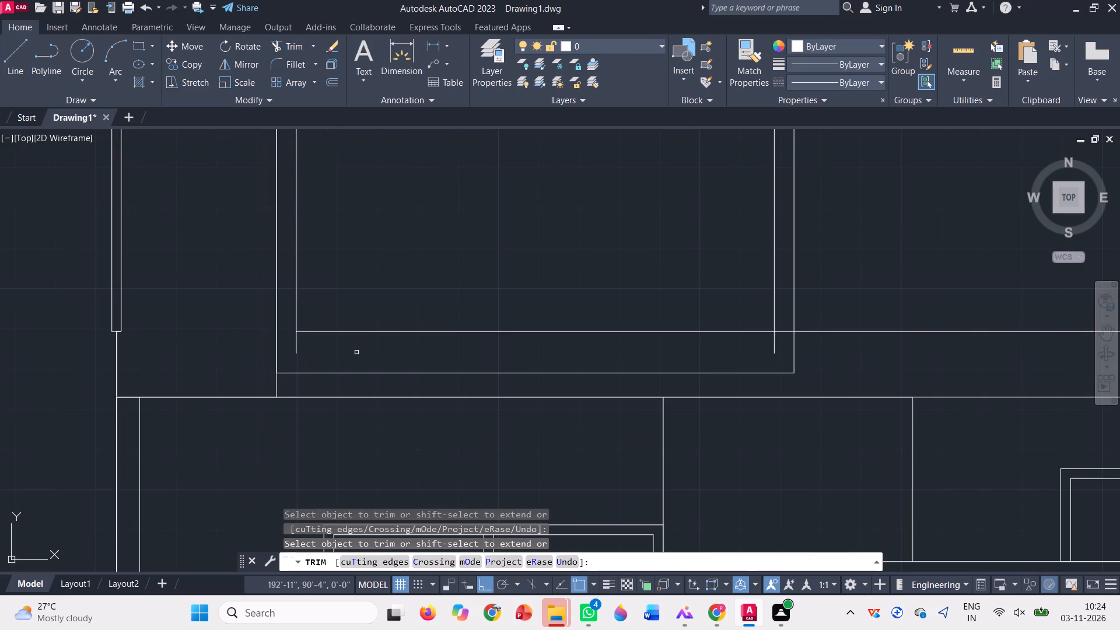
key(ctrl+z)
Trim the new horizontal line inside the inner panel rectangle and between the right sides of the nested panel rectangles.
click(366, 352)
click(359, 295)
scroll(325, 350, down, 3)
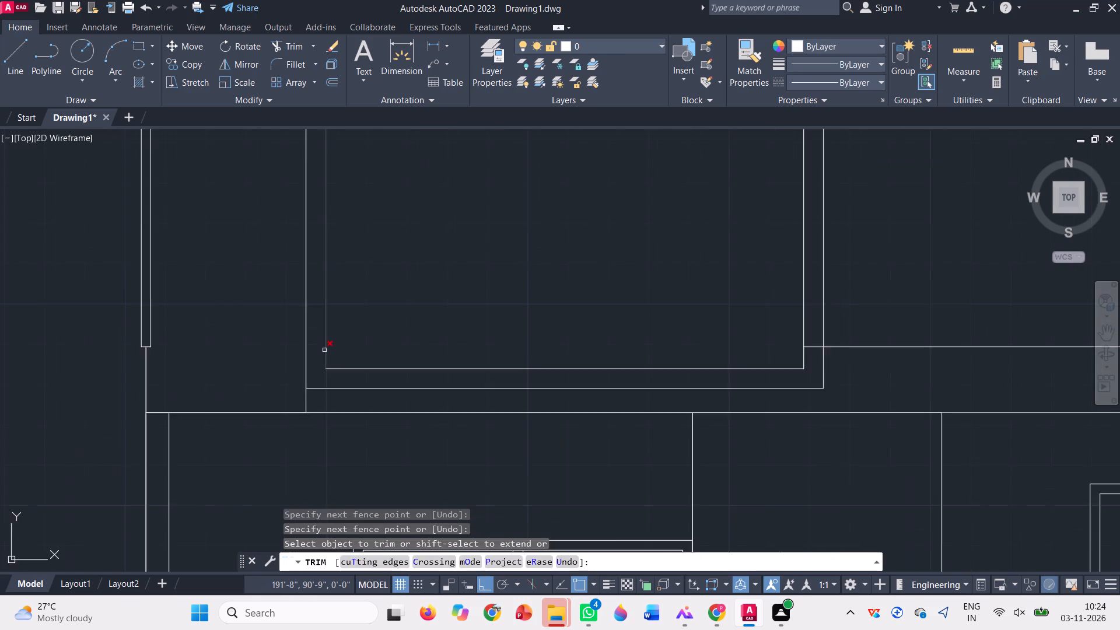
scroll(212, 372, down, 2)
scroll(453, 361, up, 4)
click(407, 358)
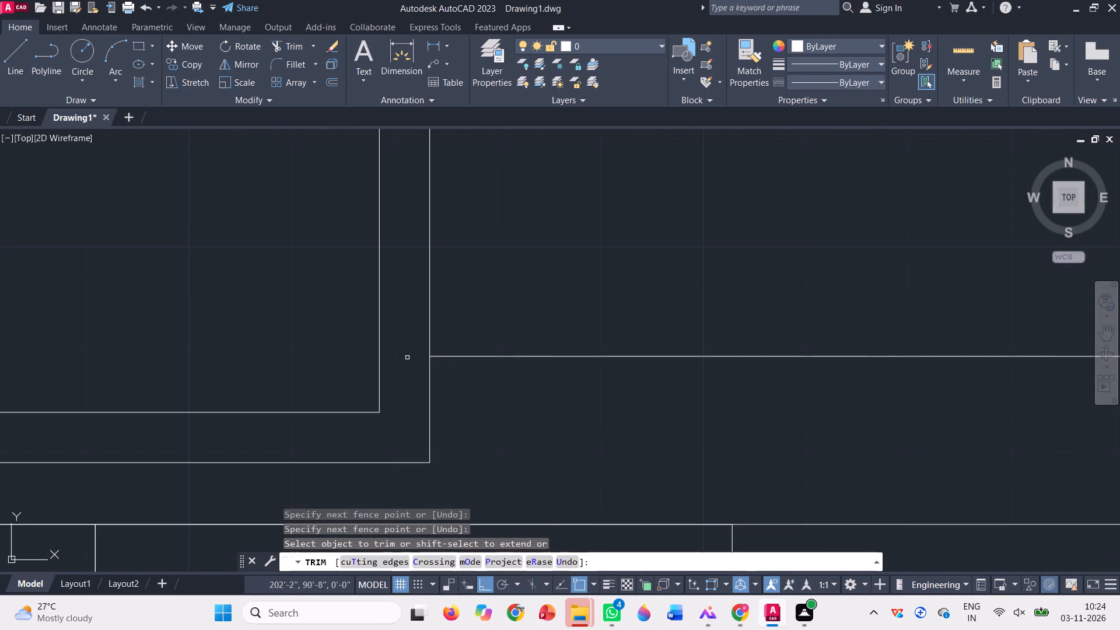
key(Escape)
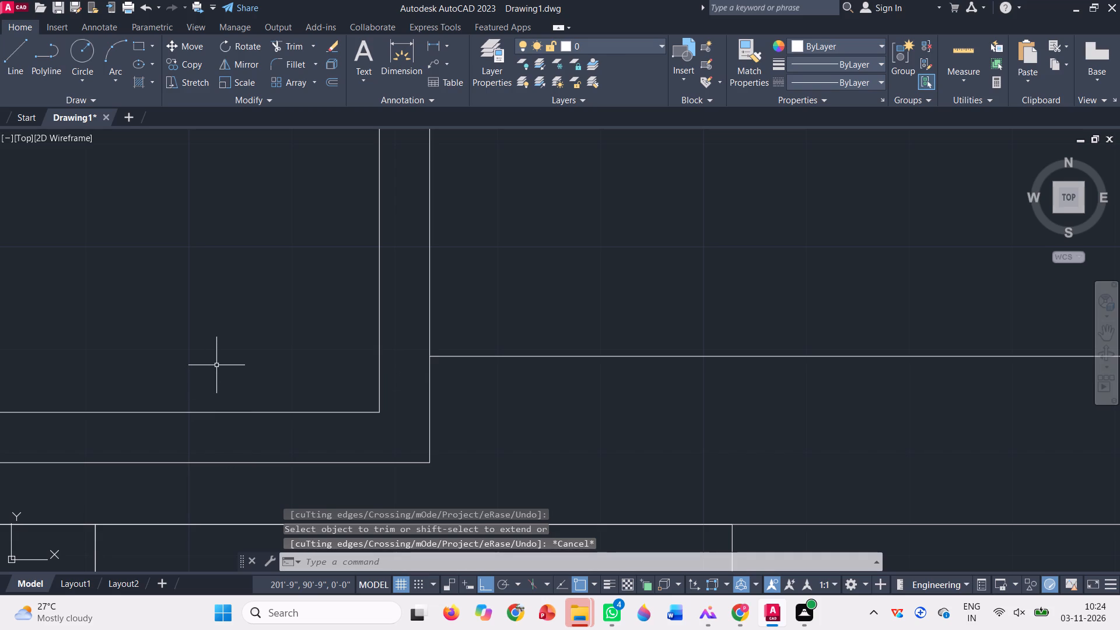
Draw a low rectangle across the inner panel's full width, starting on its left side slightly above the bottom edge.
scroll(201, 367, down, 1)
scroll(327, 412, down, 4)
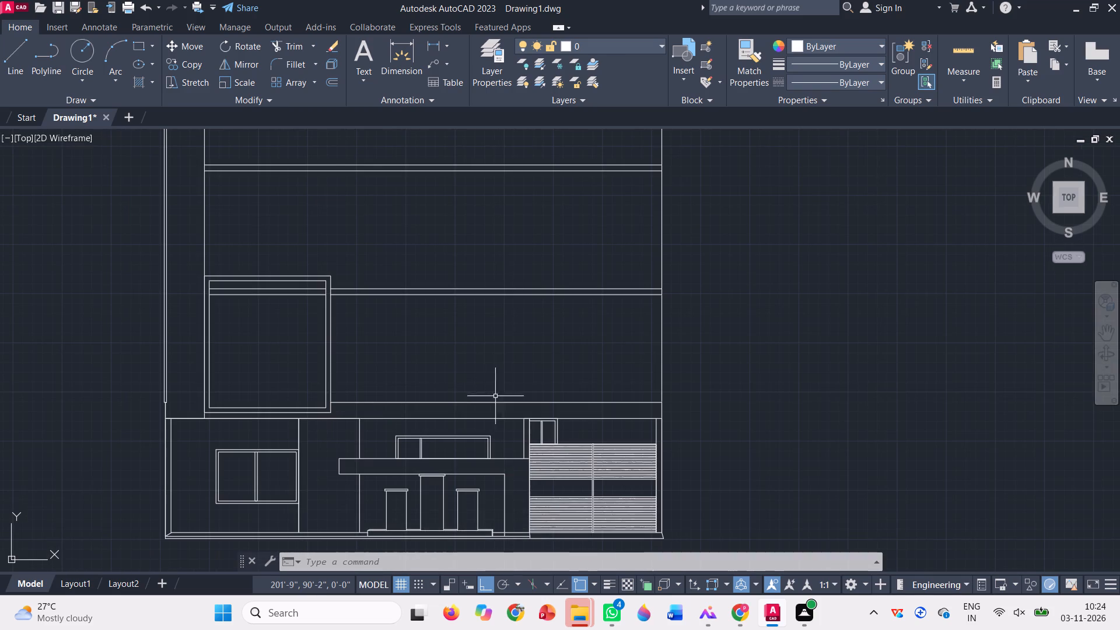
scroll(484, 385, up, 1)
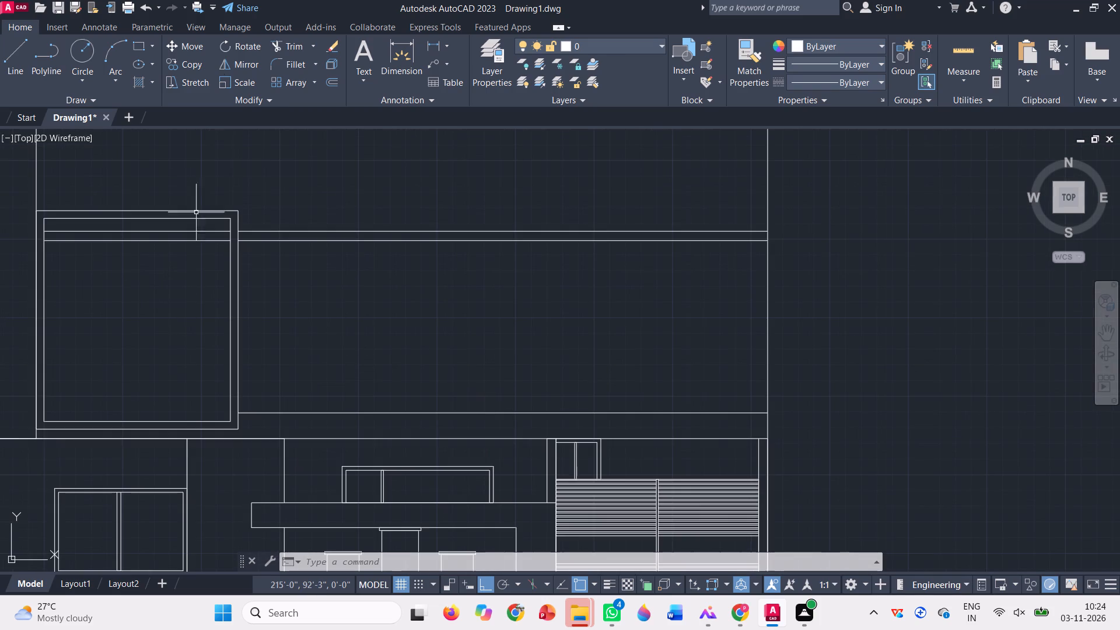
click(139, 42)
scroll(388, 390, down, 1)
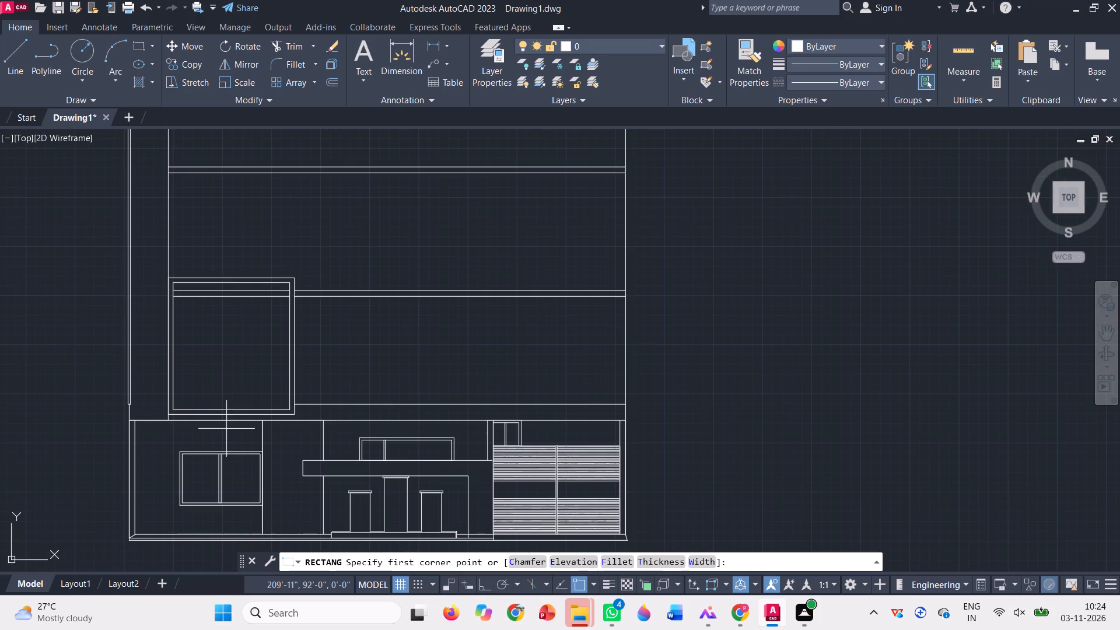
scroll(181, 414, up, 1)
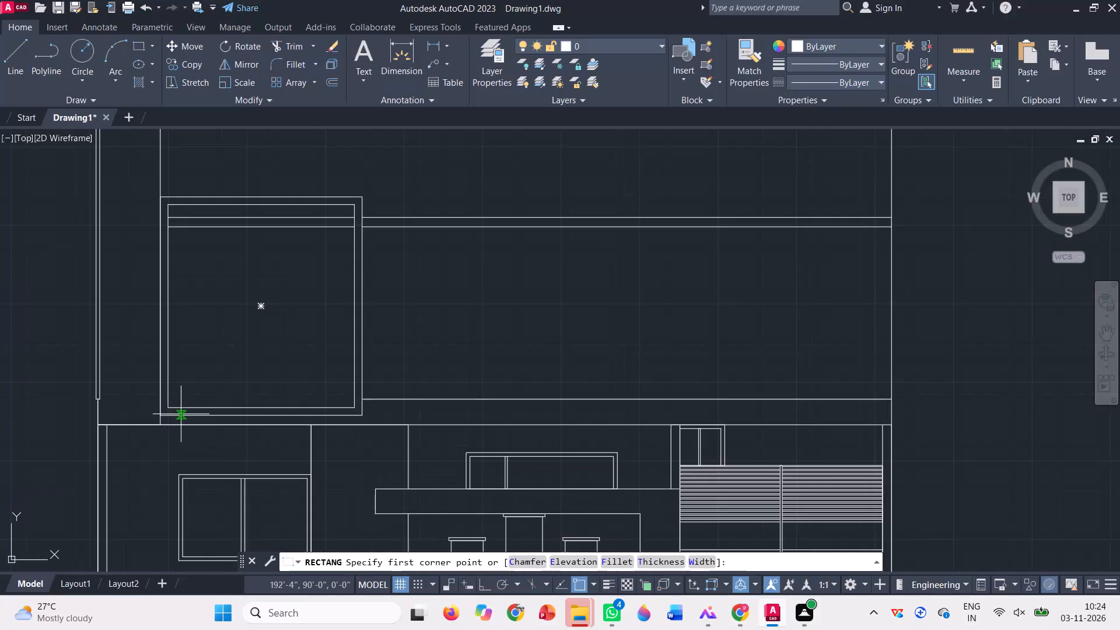
scroll(169, 406, up, 3)
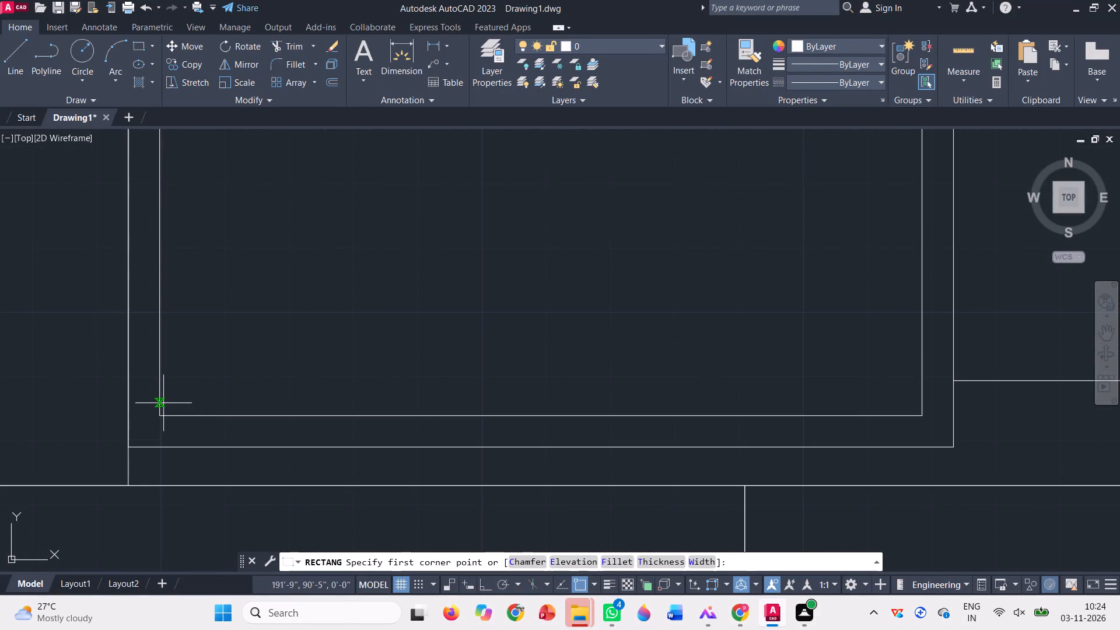
click(158, 401)
scroll(159, 415, down, 2)
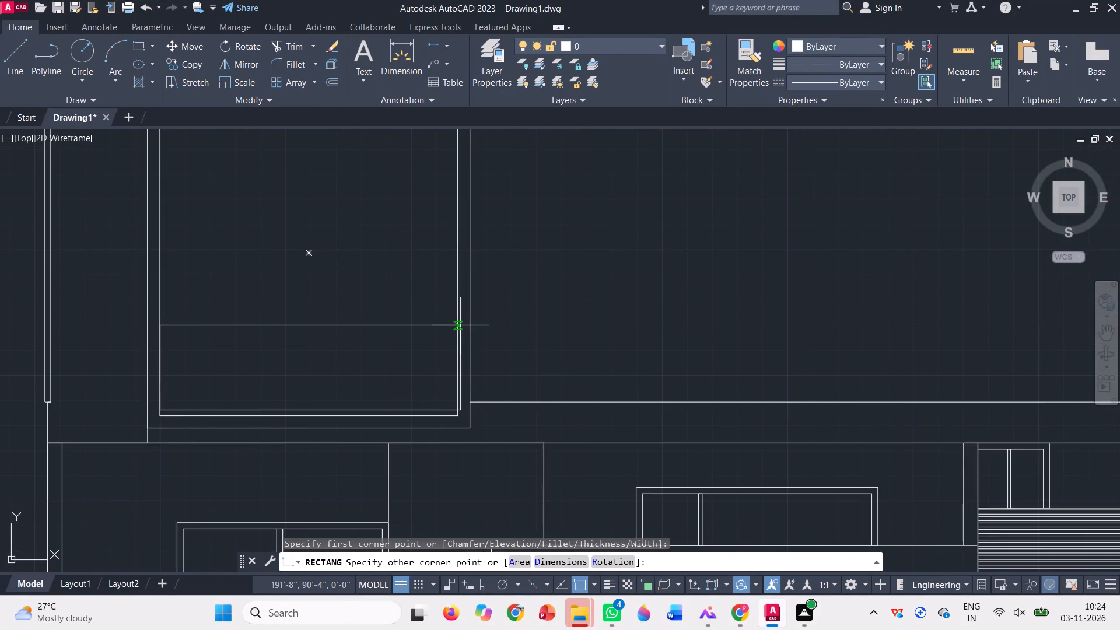
click(456, 327)
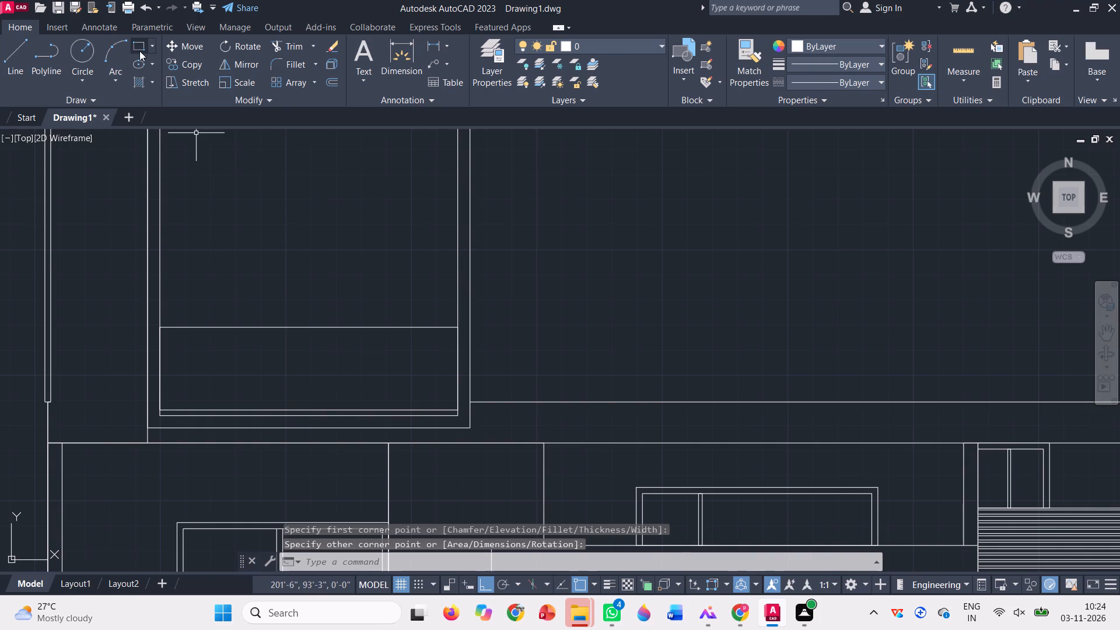
Draw a thin full-width rectangle just inside the top edge of the low rectangle as a top rail.
click(138, 51)
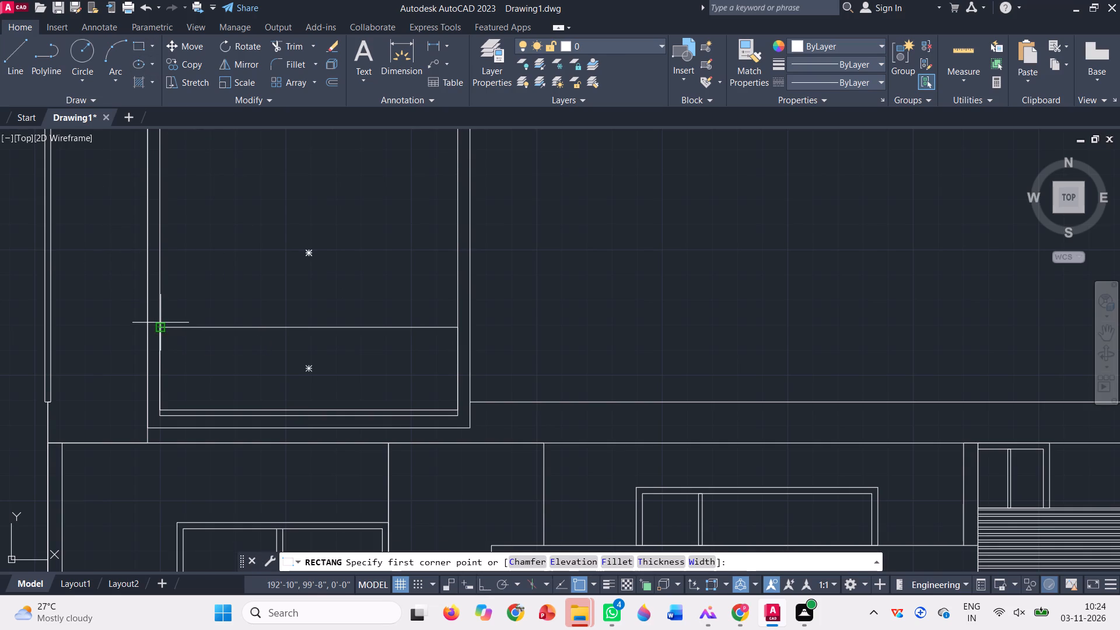
click(160, 327)
scroll(456, 337, up, 3)
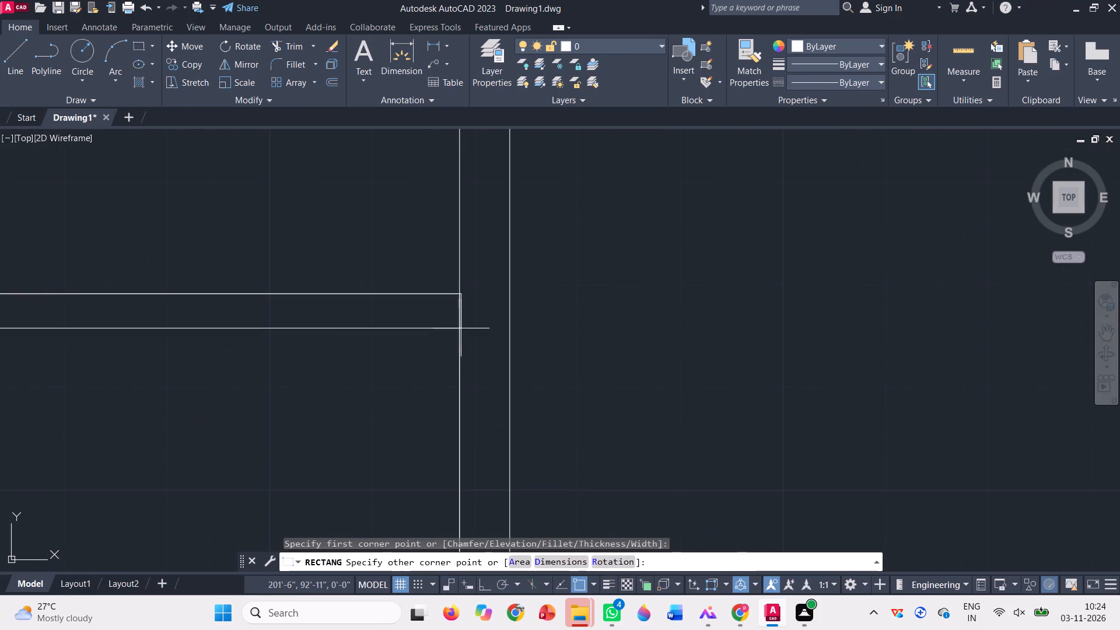
scroll(460, 312, up, 3)
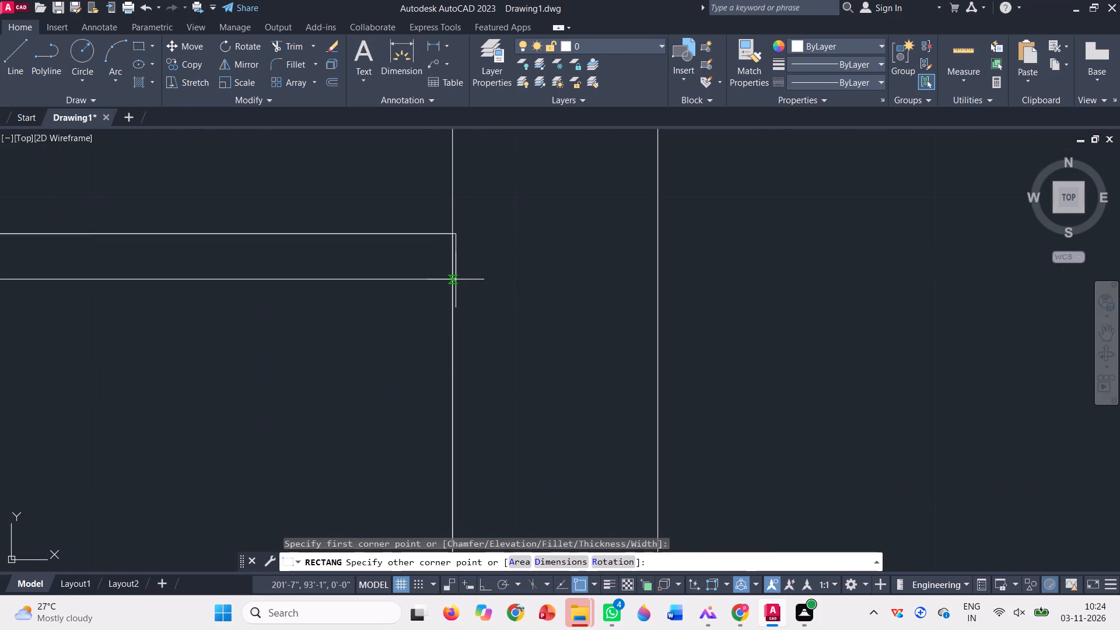
click(453, 257)
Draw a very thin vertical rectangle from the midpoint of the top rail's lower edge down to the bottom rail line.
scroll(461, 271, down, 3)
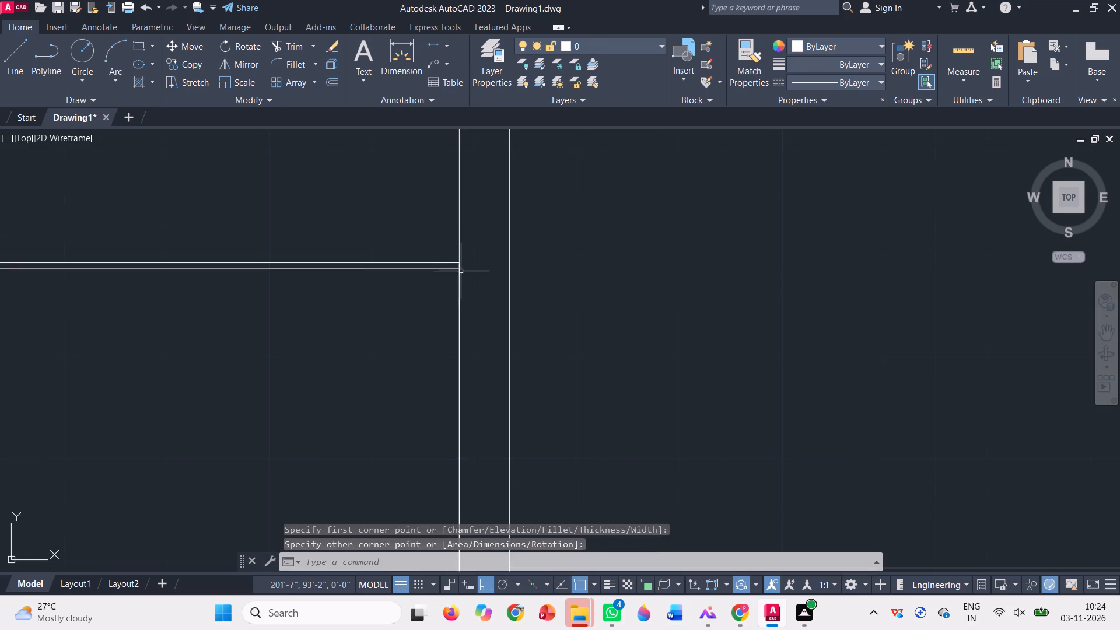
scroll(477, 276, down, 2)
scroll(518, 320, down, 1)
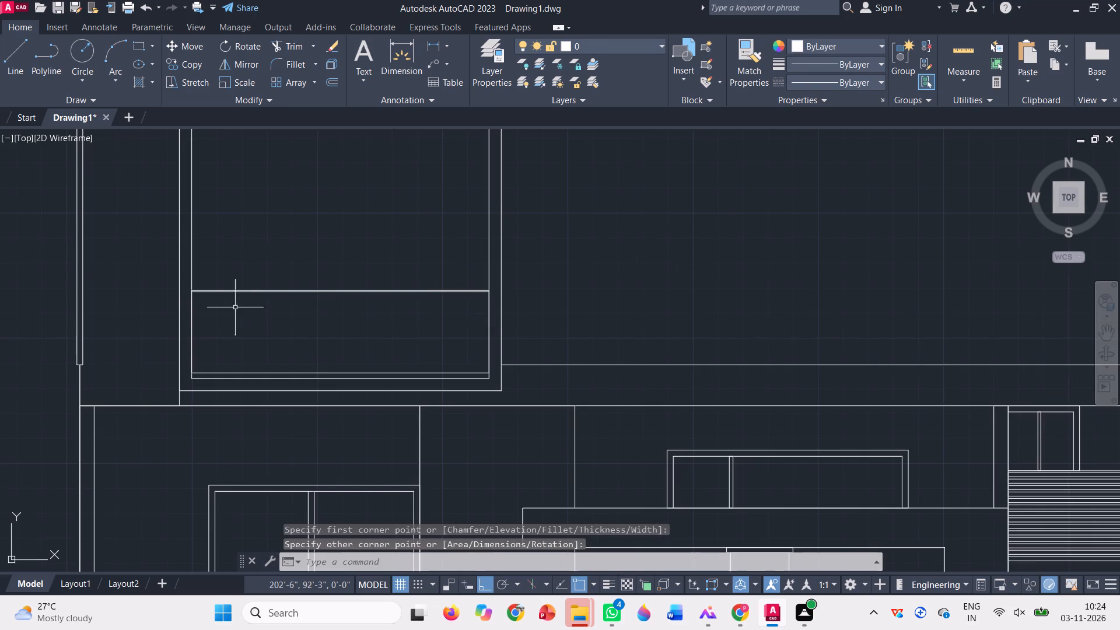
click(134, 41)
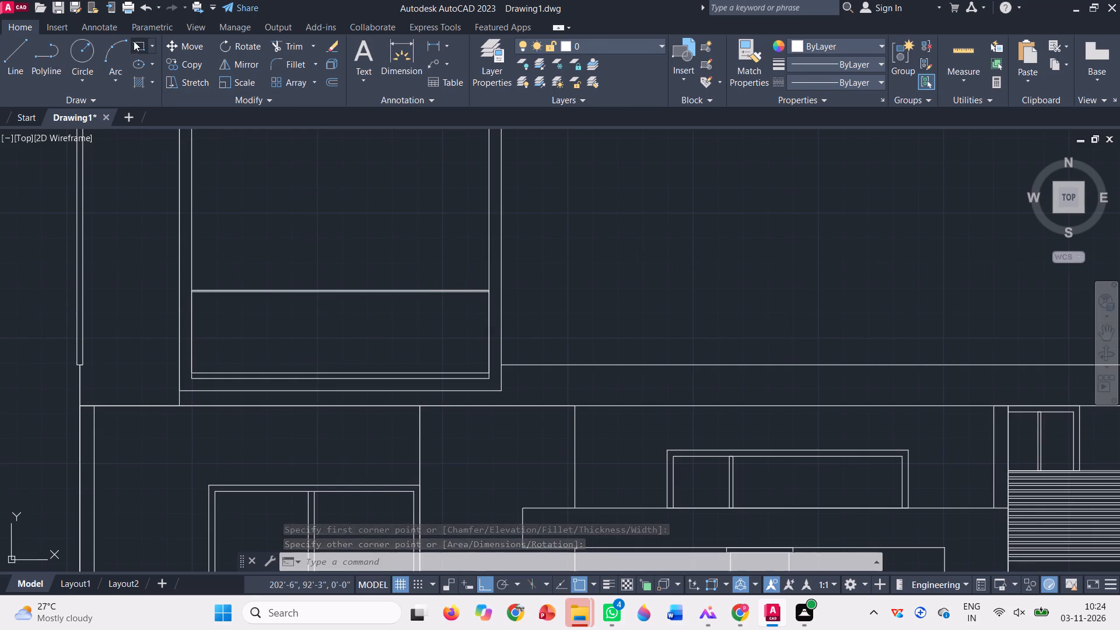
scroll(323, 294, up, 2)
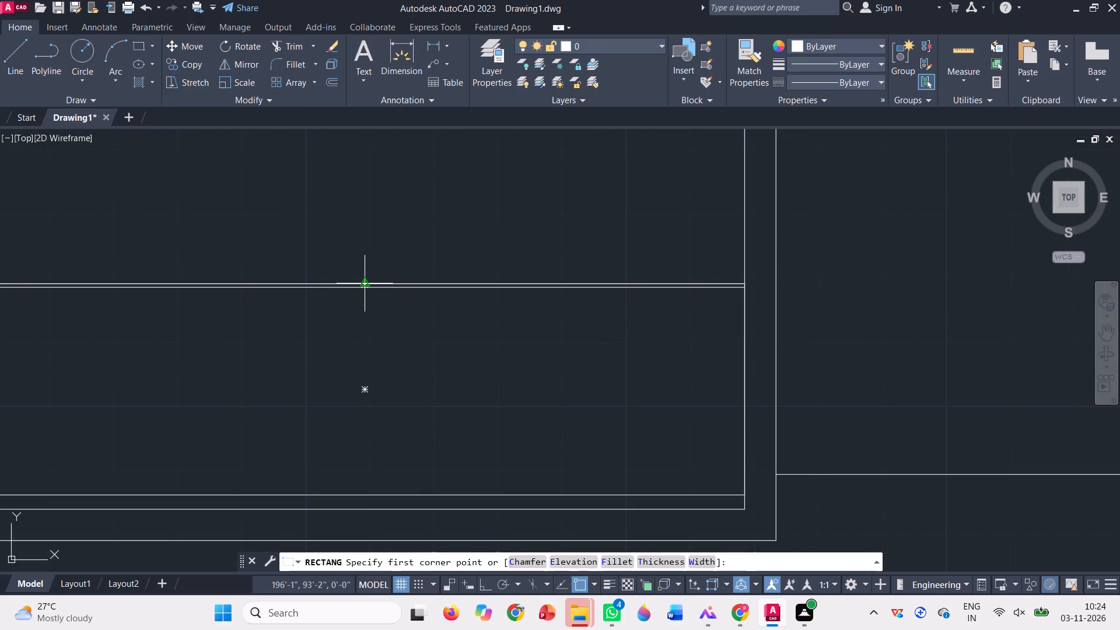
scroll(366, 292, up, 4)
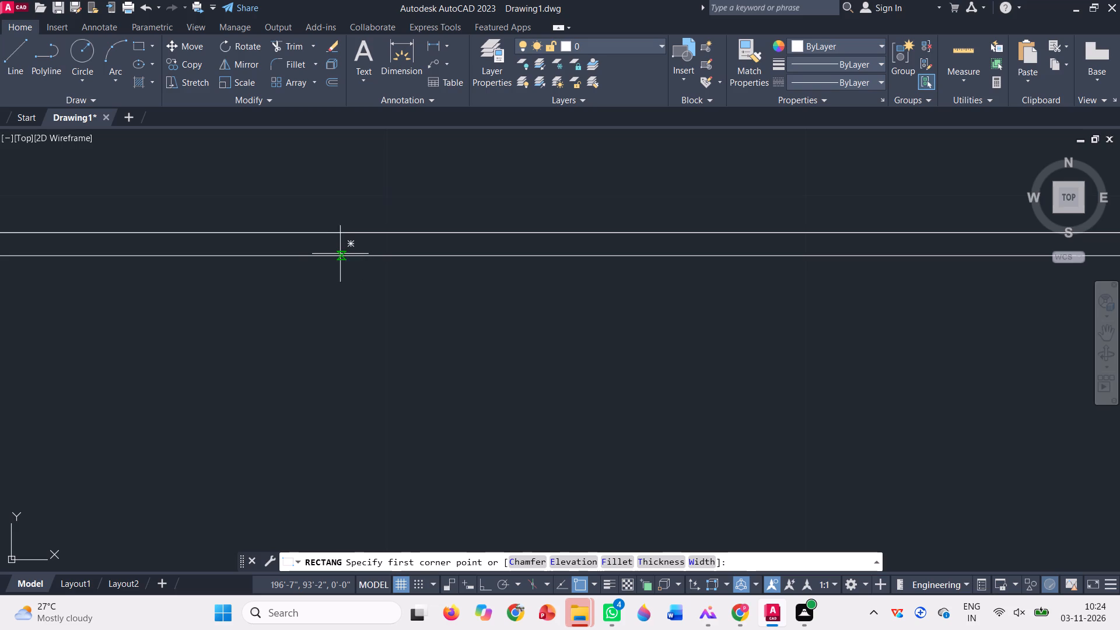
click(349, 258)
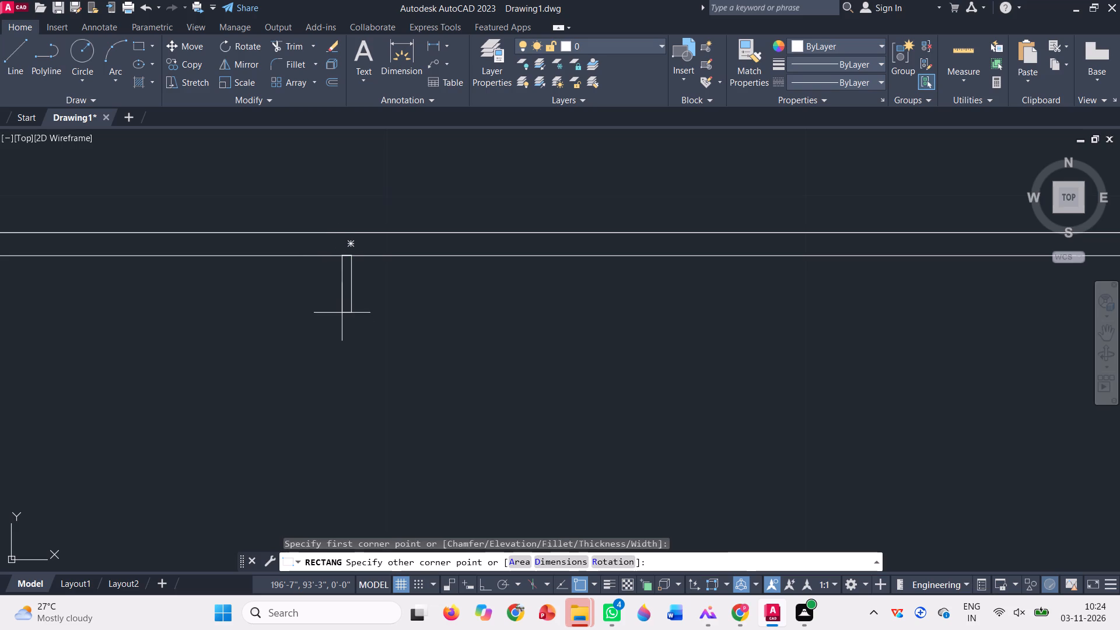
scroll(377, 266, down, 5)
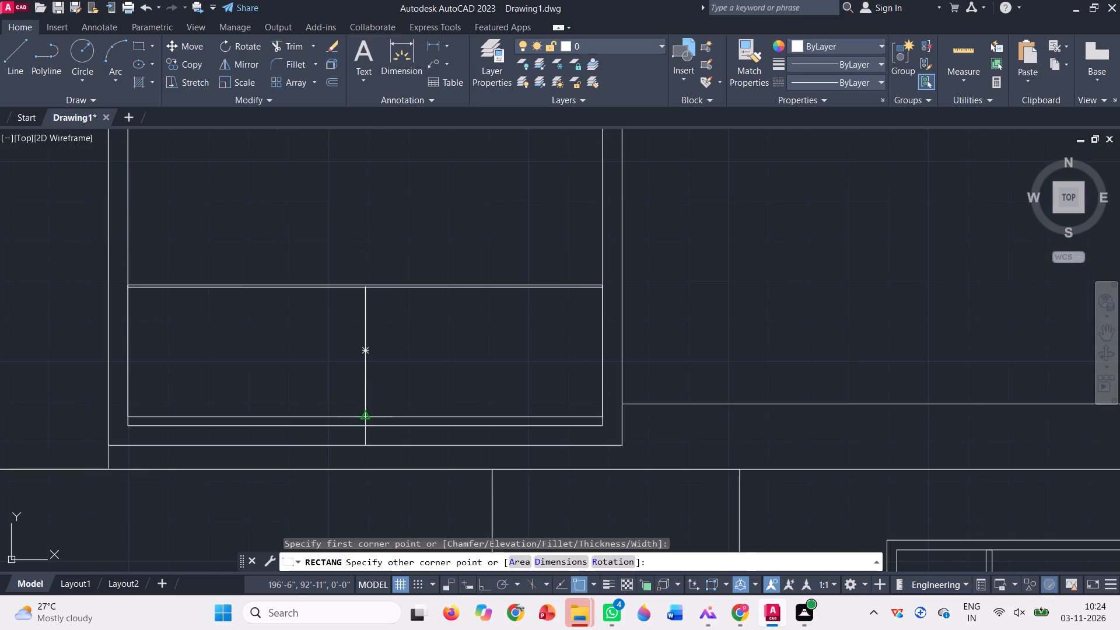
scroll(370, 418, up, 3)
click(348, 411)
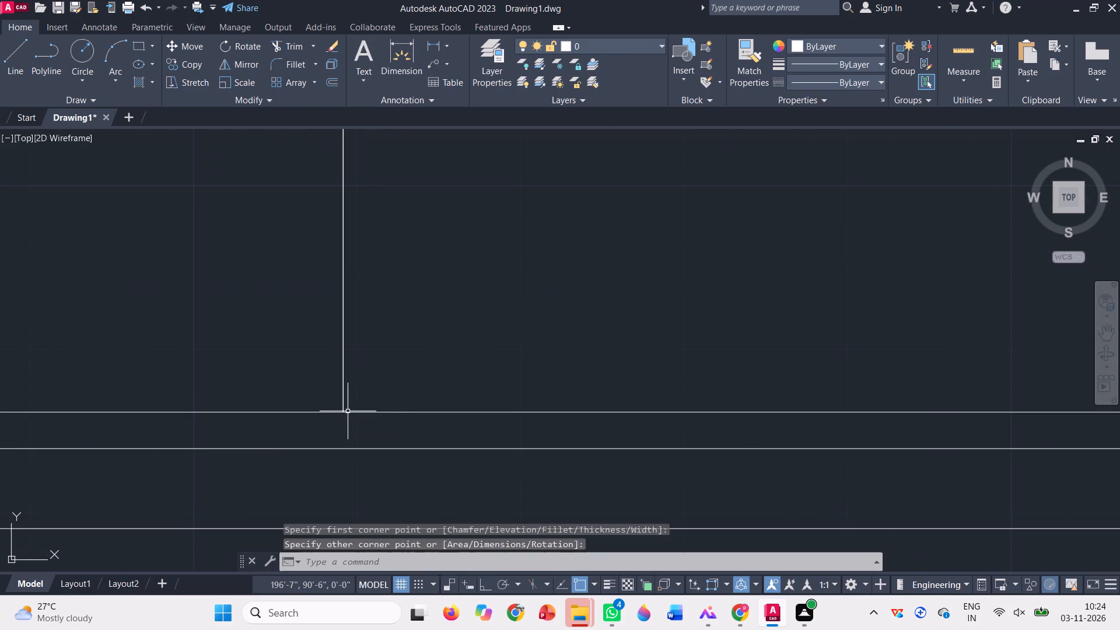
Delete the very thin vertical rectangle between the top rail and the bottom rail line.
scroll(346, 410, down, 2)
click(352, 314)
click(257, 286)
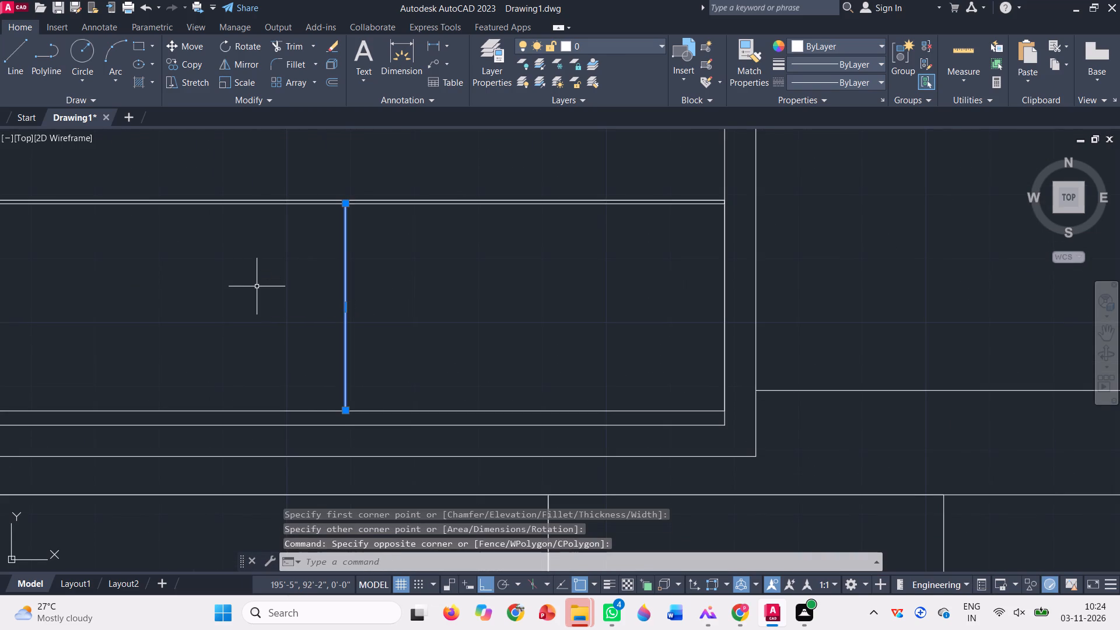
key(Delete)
Draw a thin vertical post rectangle from the midpoint of the top rail's lower edge down to the bottom rail line.
click(145, 49)
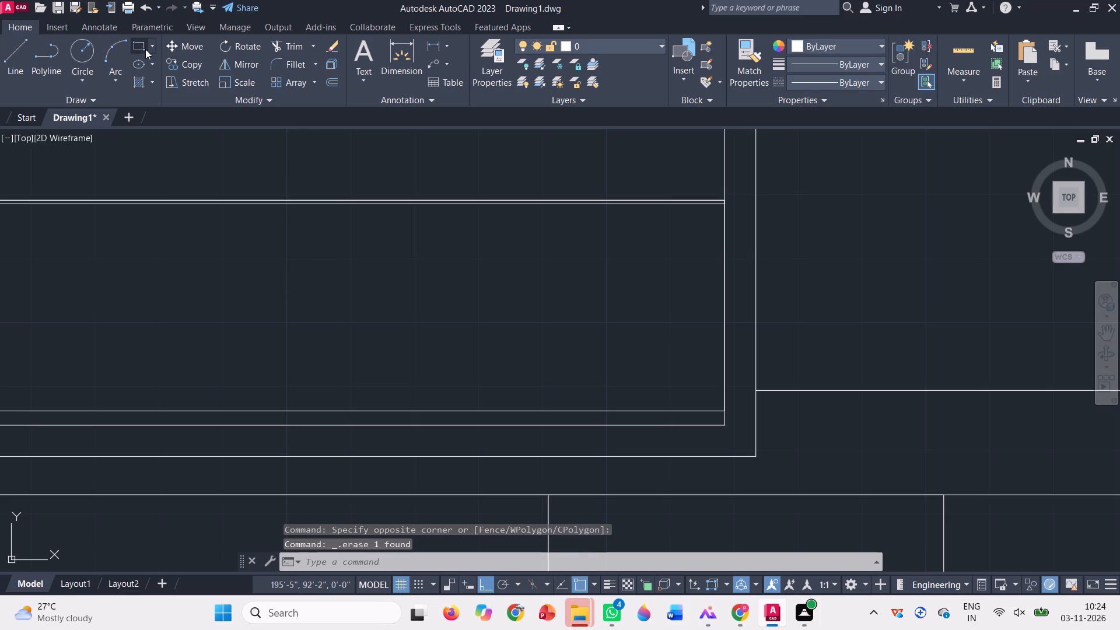
scroll(352, 206, up, 3)
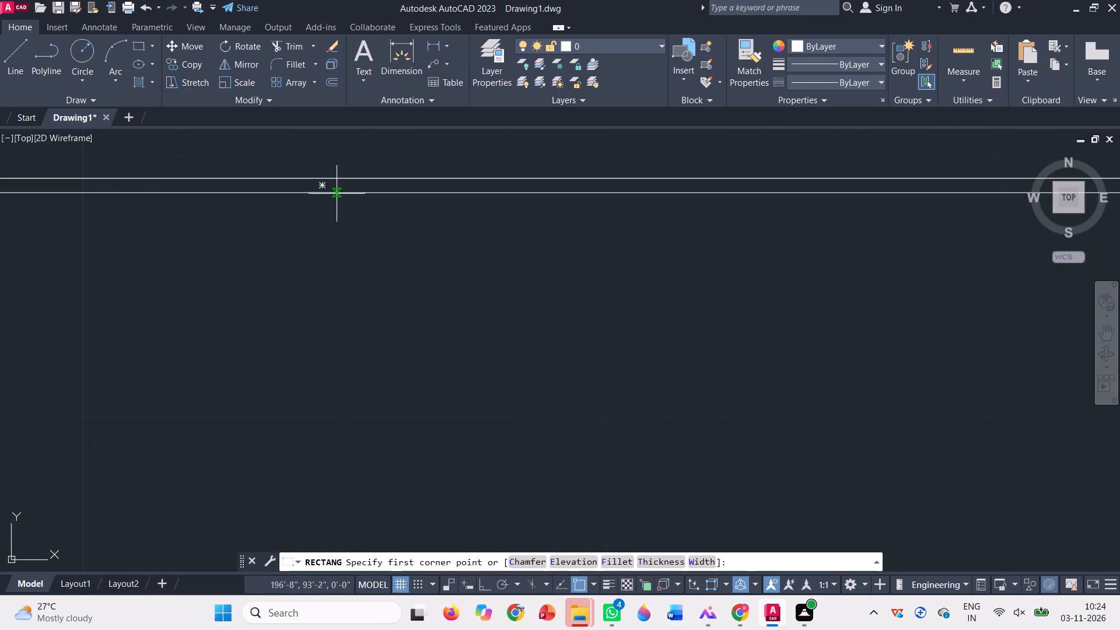
click(324, 191)
scroll(355, 264, down, 2)
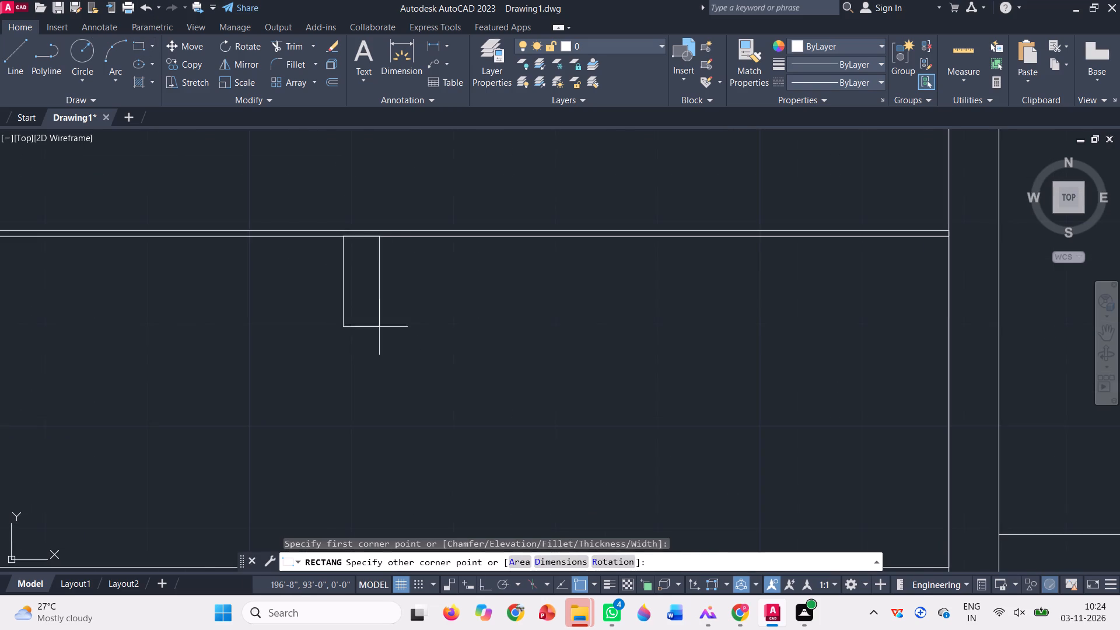
scroll(372, 316, down, 2)
scroll(374, 413, up, 3)
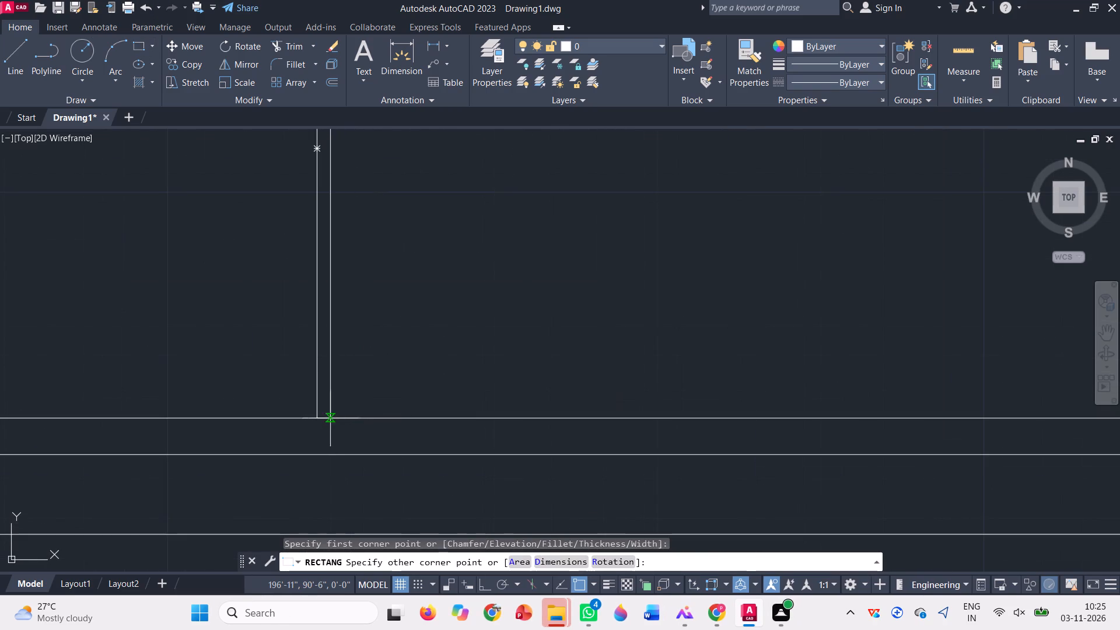
scroll(330, 418, up, 3)
click(286, 422)
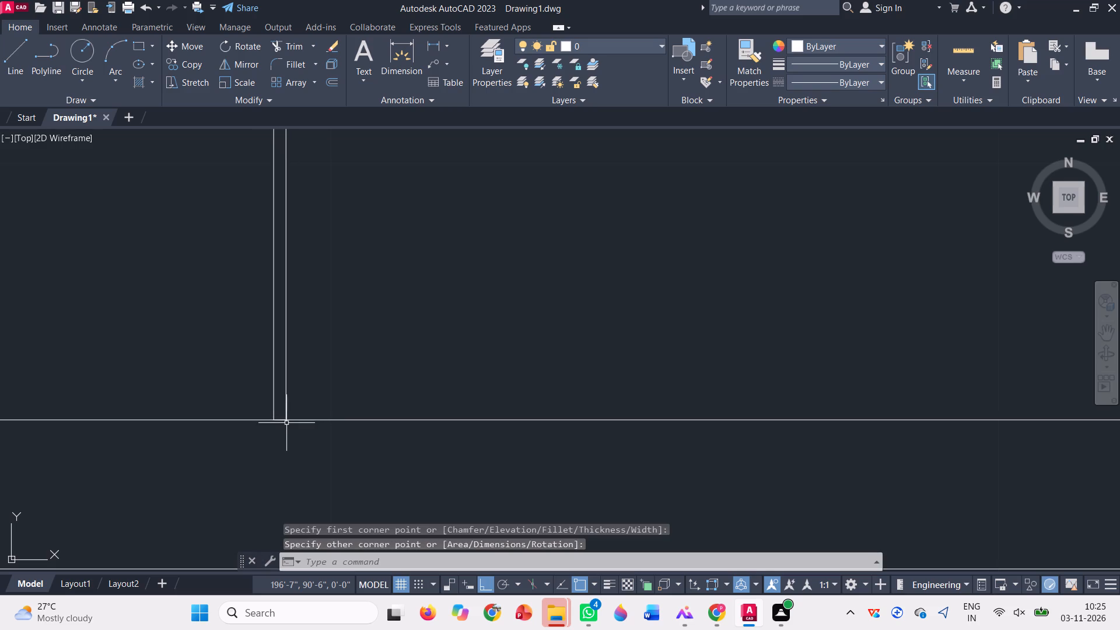
Move the post by its top-edge midpoint onto the midpoint of the top rail so it is centred in the railing.
scroll(290, 429, down, 2)
click(325, 384)
click(192, 310)
scroll(292, 439, down, 3)
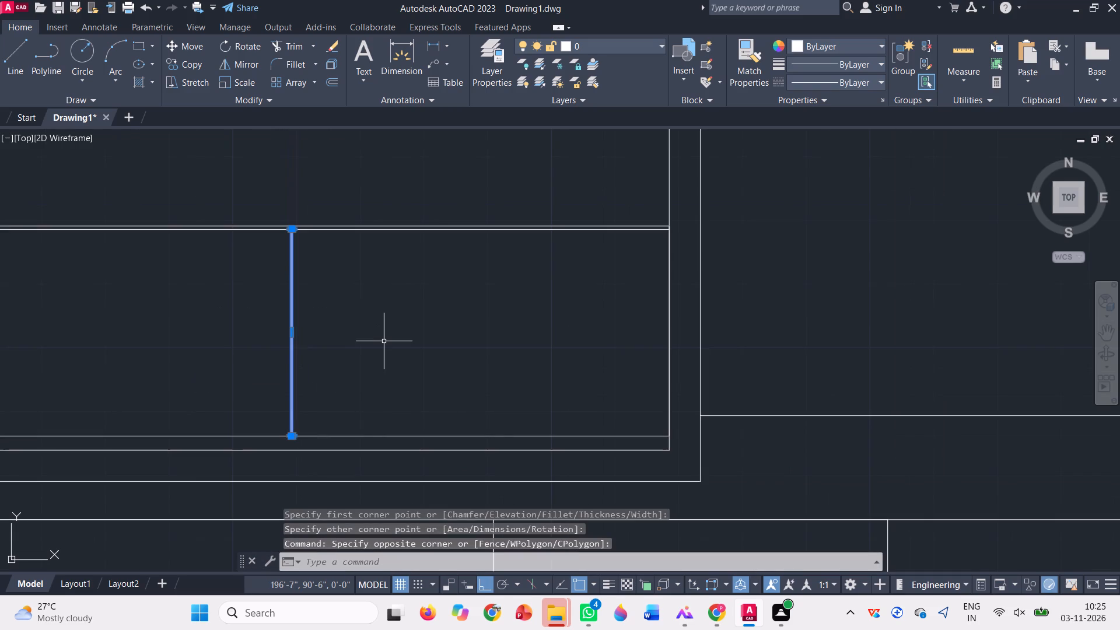
text(m)
key(space)
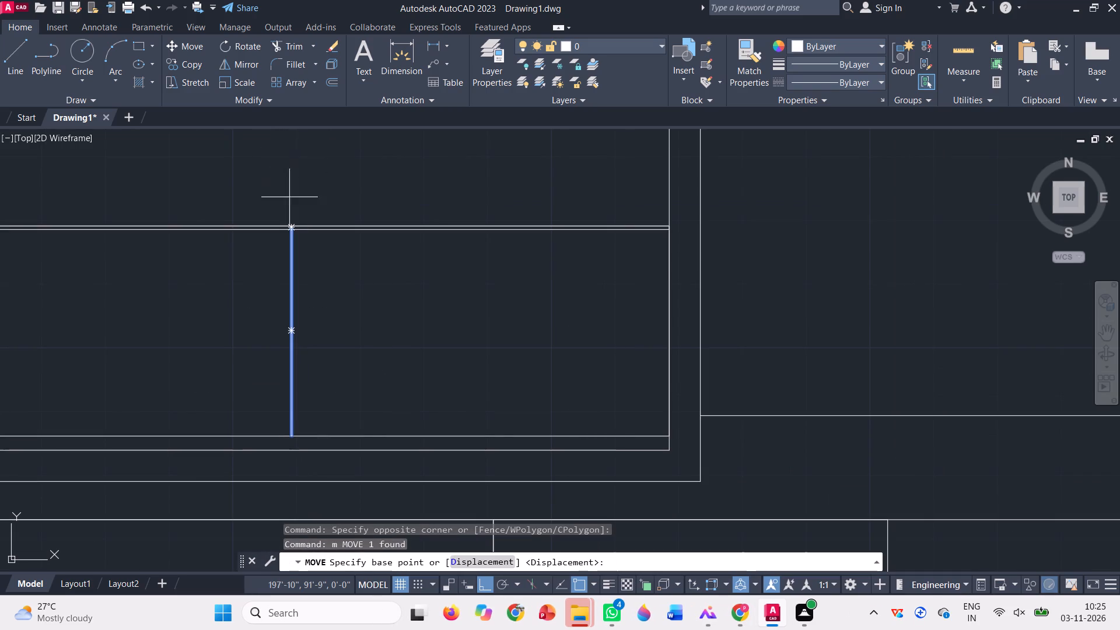
scroll(270, 243, up, 4)
scroll(412, 297, down, 1)
scroll(421, 157, up, 4)
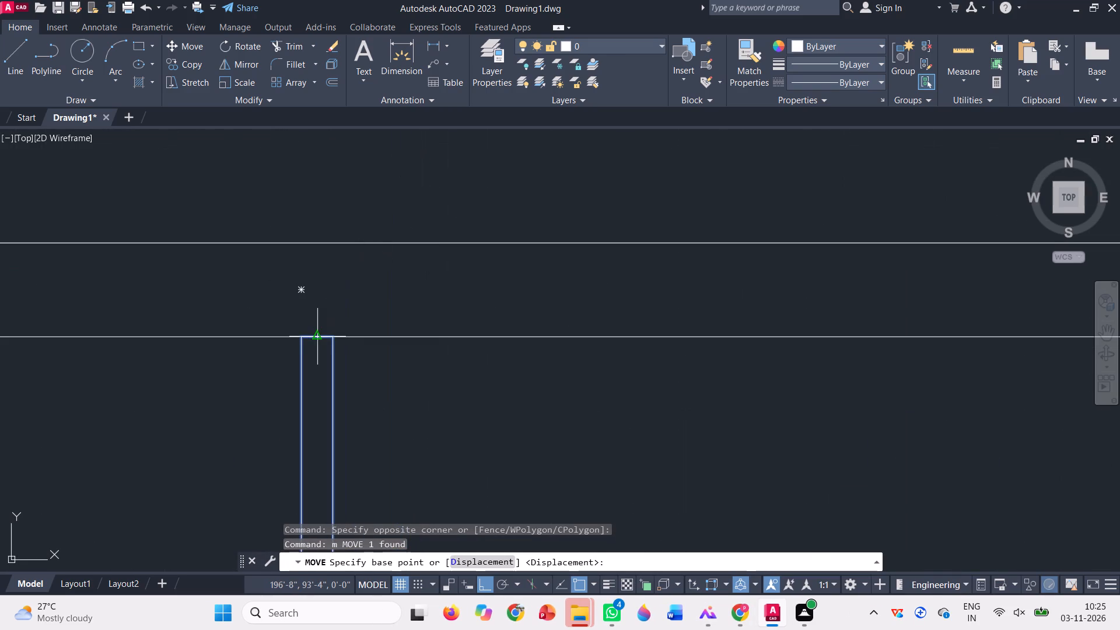
click(314, 334)
click(299, 332)
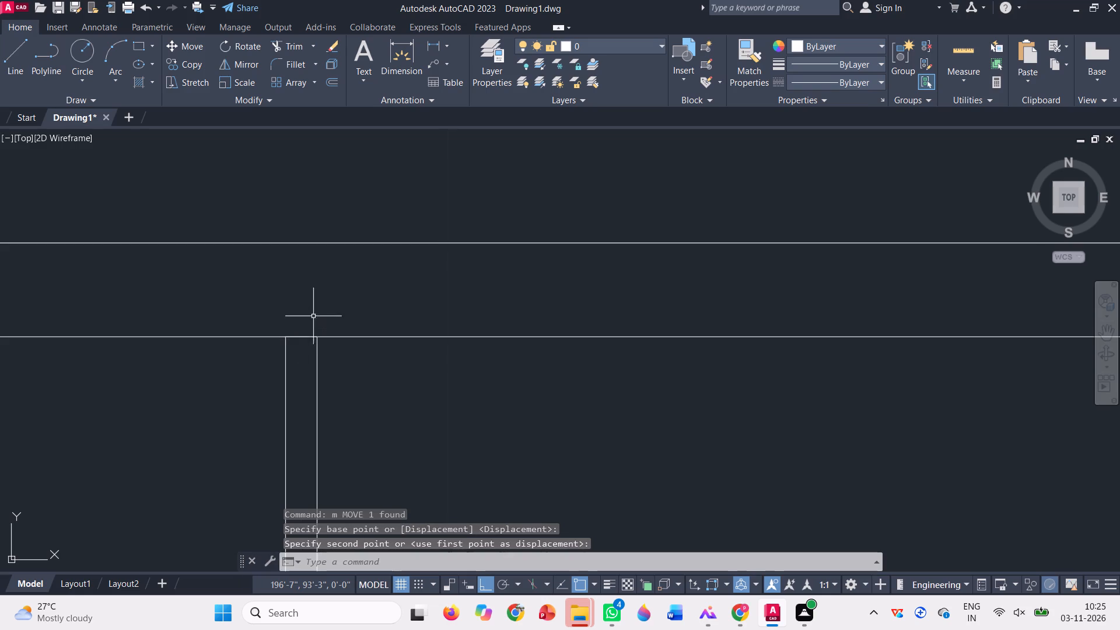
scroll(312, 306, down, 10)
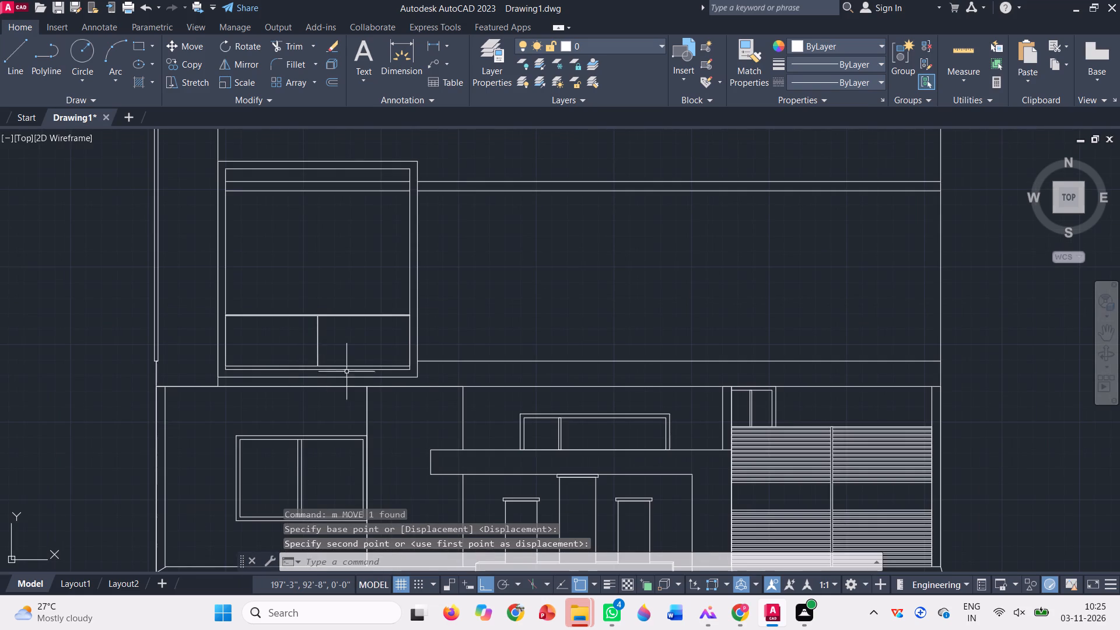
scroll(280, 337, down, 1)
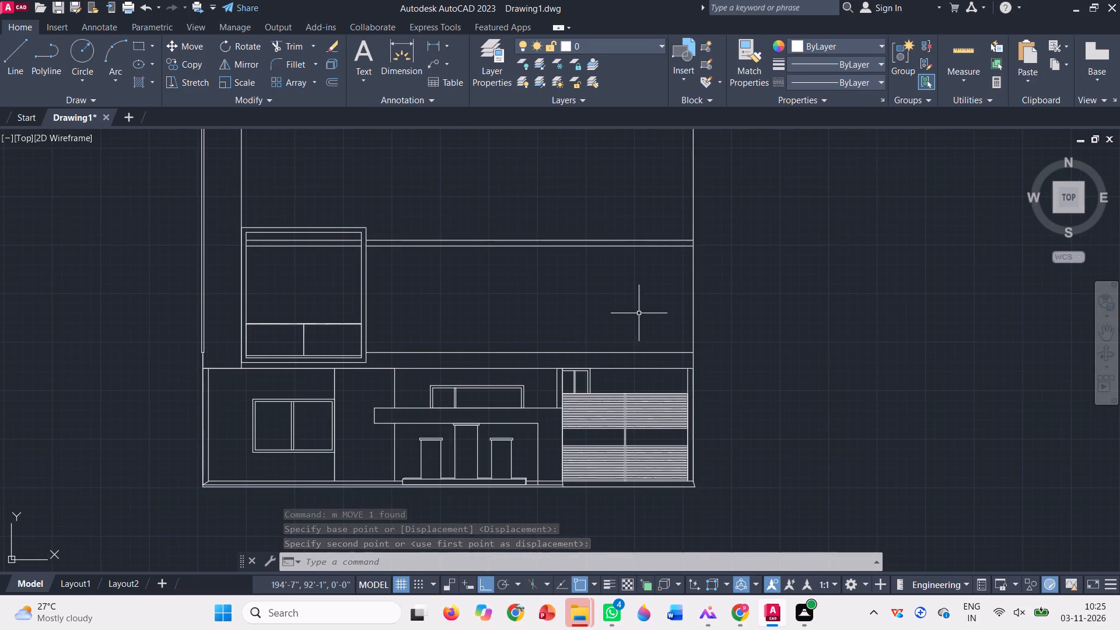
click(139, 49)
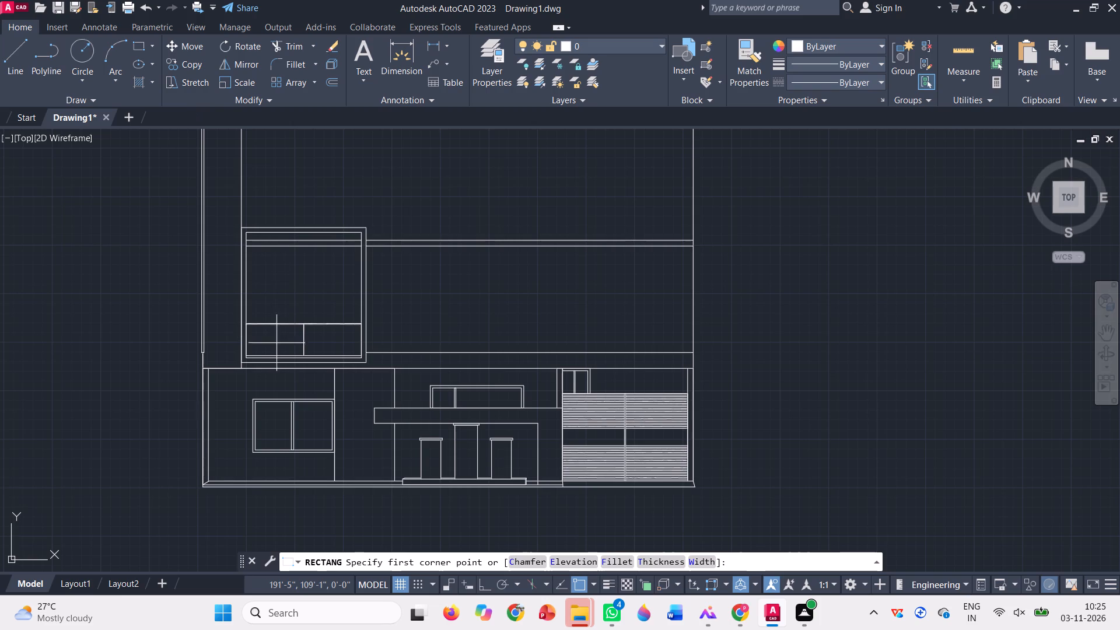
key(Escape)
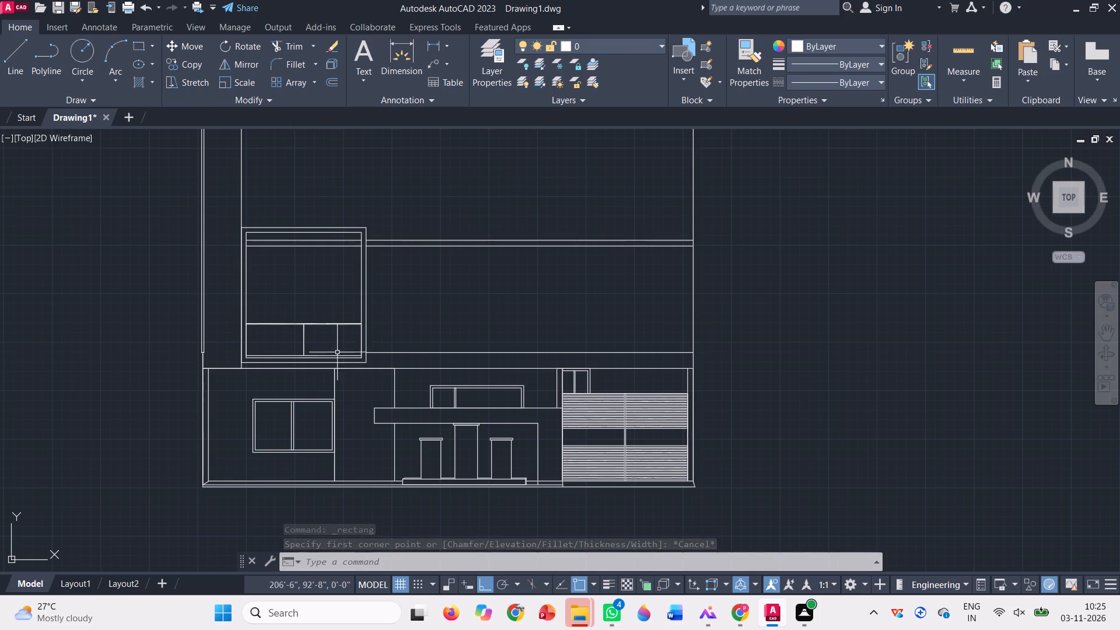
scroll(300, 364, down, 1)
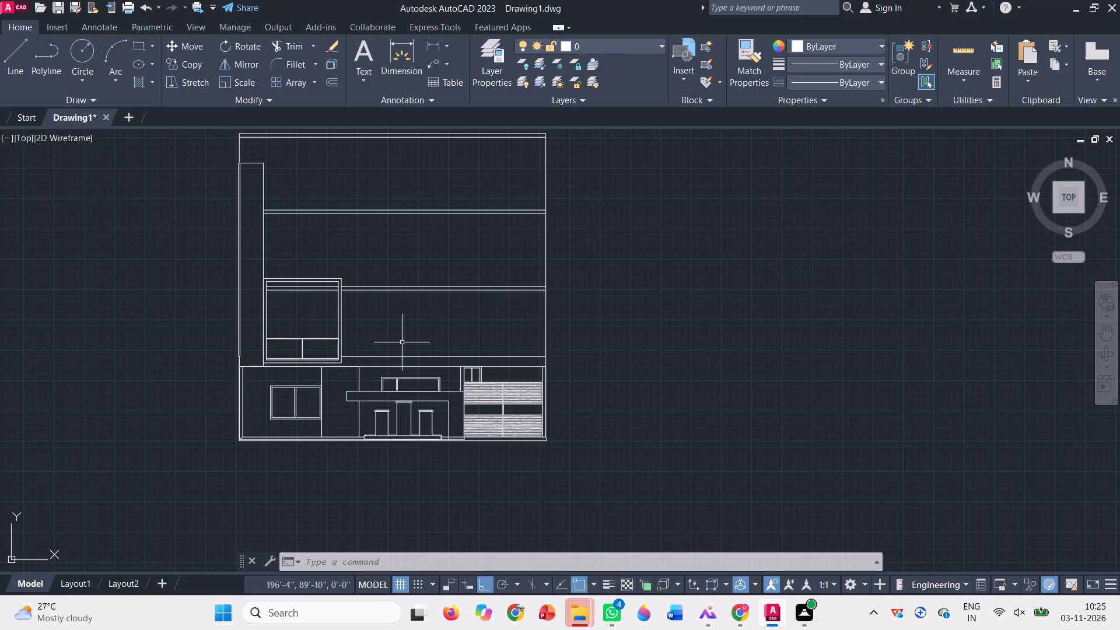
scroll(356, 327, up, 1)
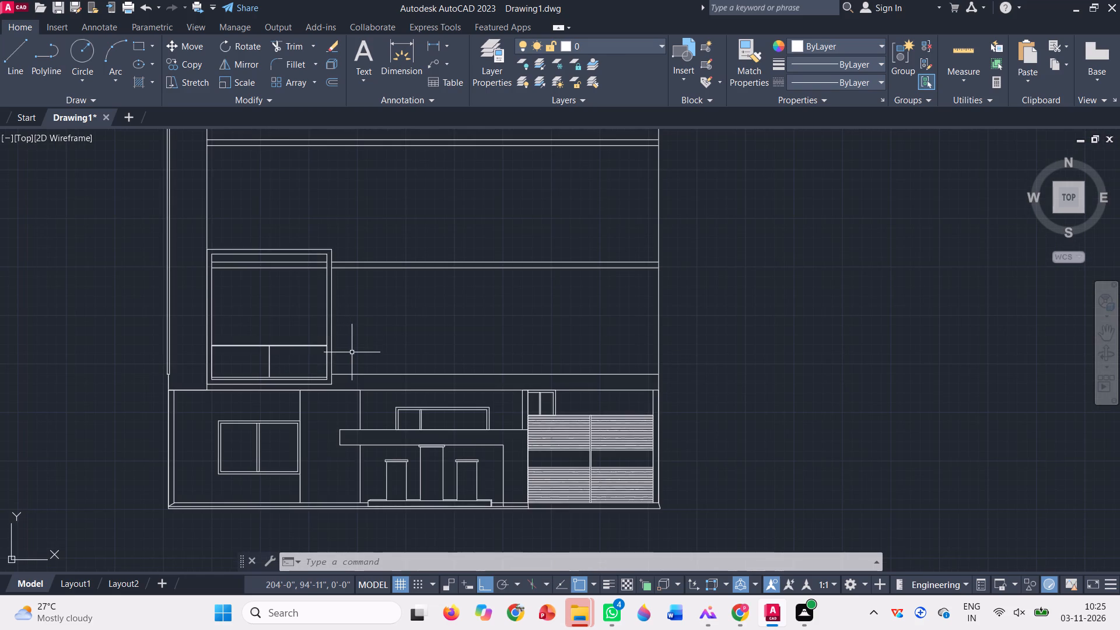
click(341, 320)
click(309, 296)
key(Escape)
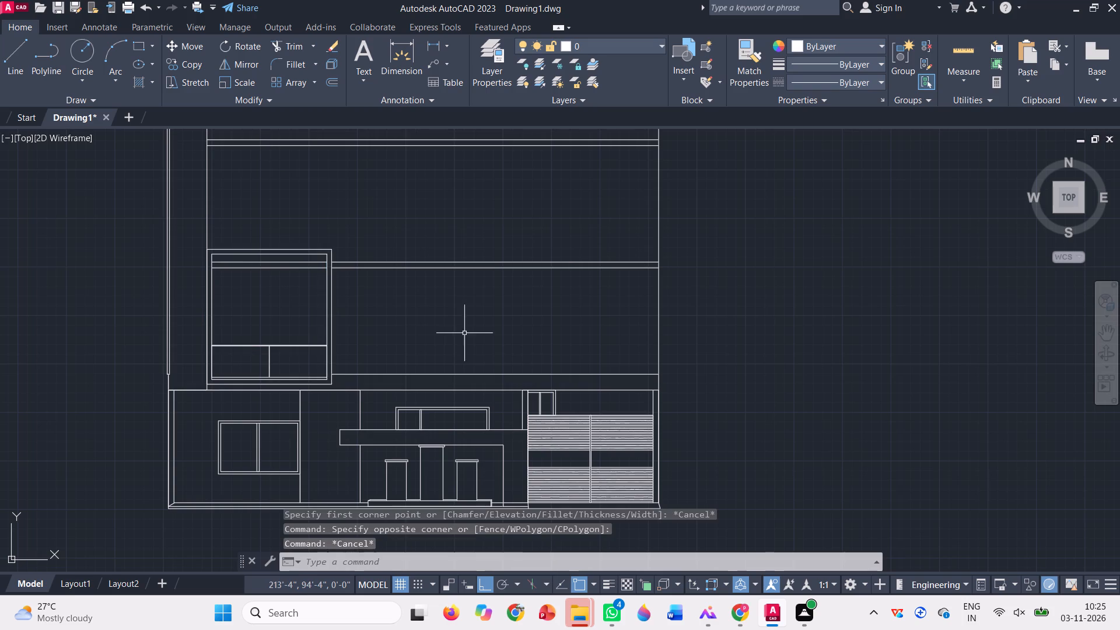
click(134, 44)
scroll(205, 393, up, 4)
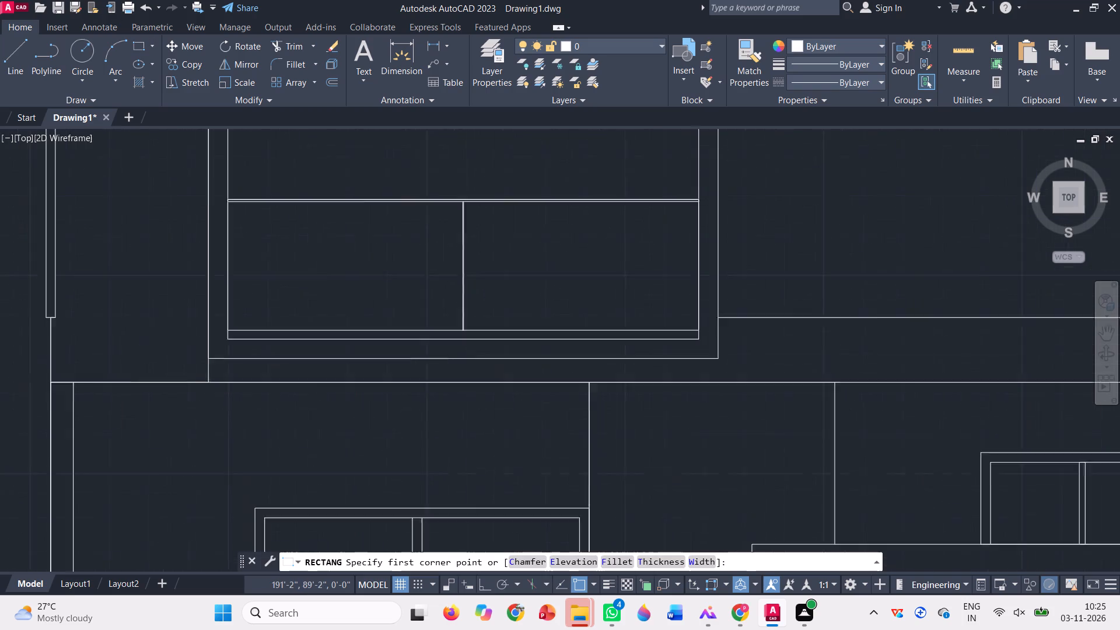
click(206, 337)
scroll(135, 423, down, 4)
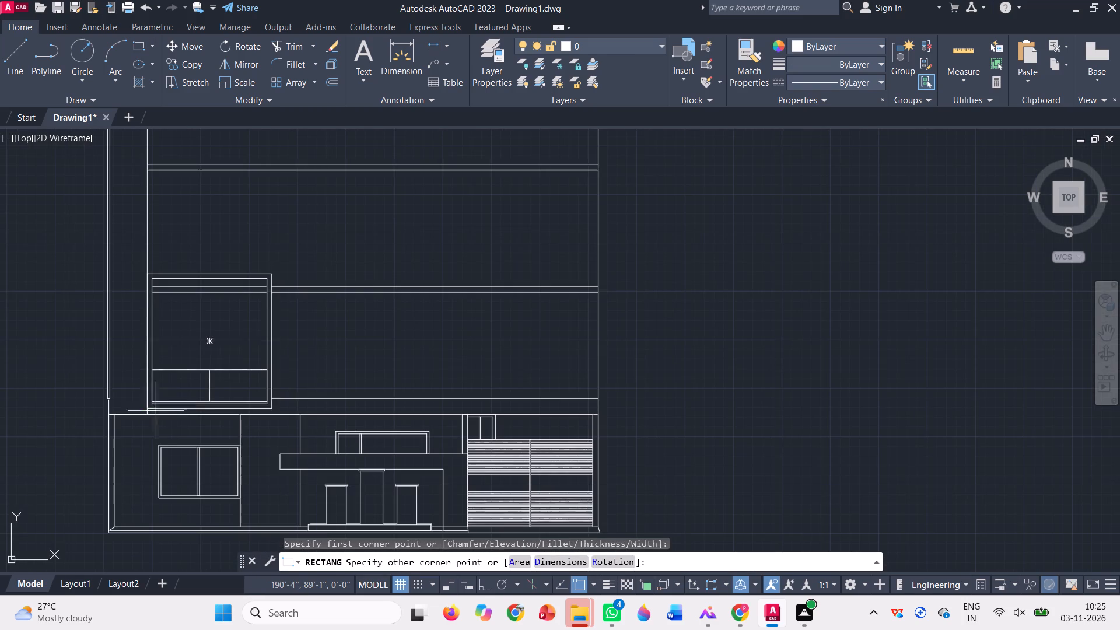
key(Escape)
Scale up the nested panel rectangles together with the railing by roughly a third from the outer frame's lower-left corner.
click(304, 377)
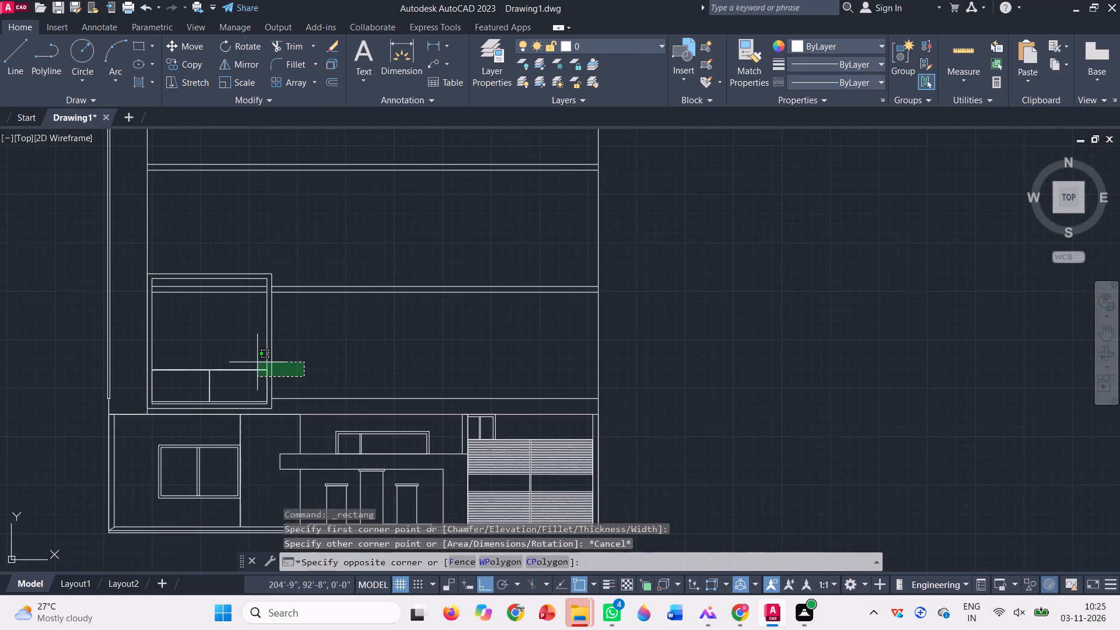
click(178, 350)
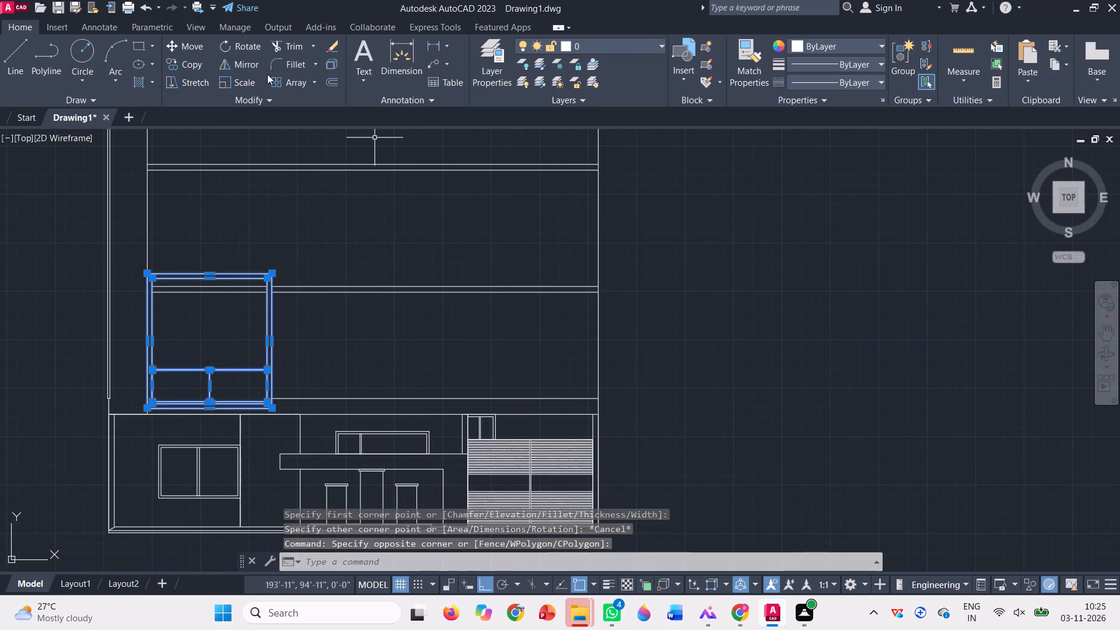
click(247, 84)
scroll(146, 405, up, 2)
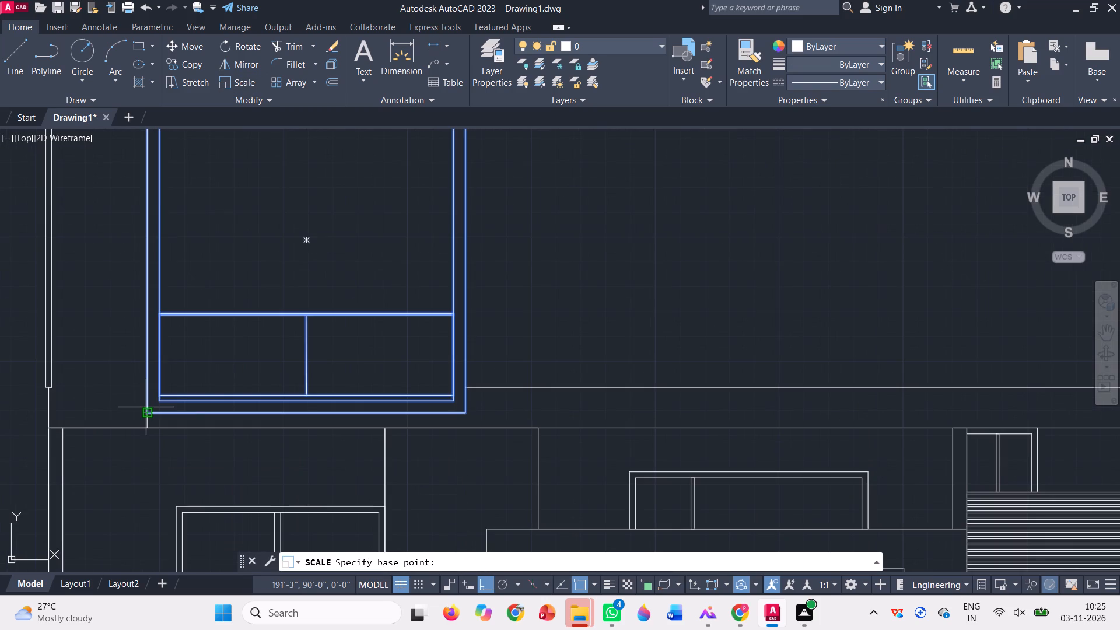
click(146, 415)
scroll(121, 440, down, 2)
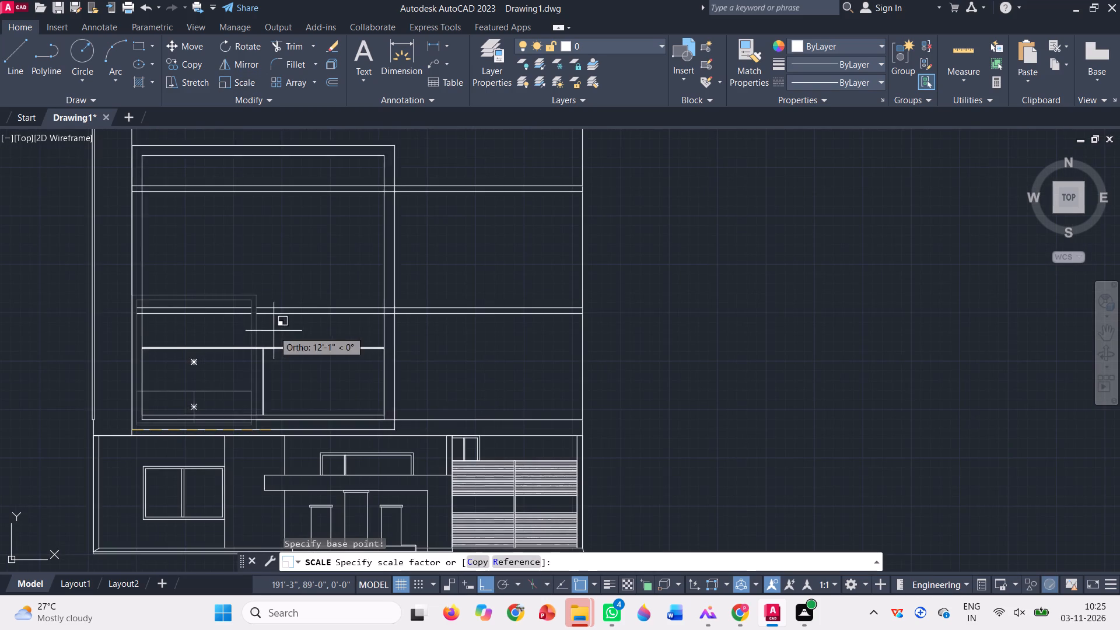
click(185, 339)
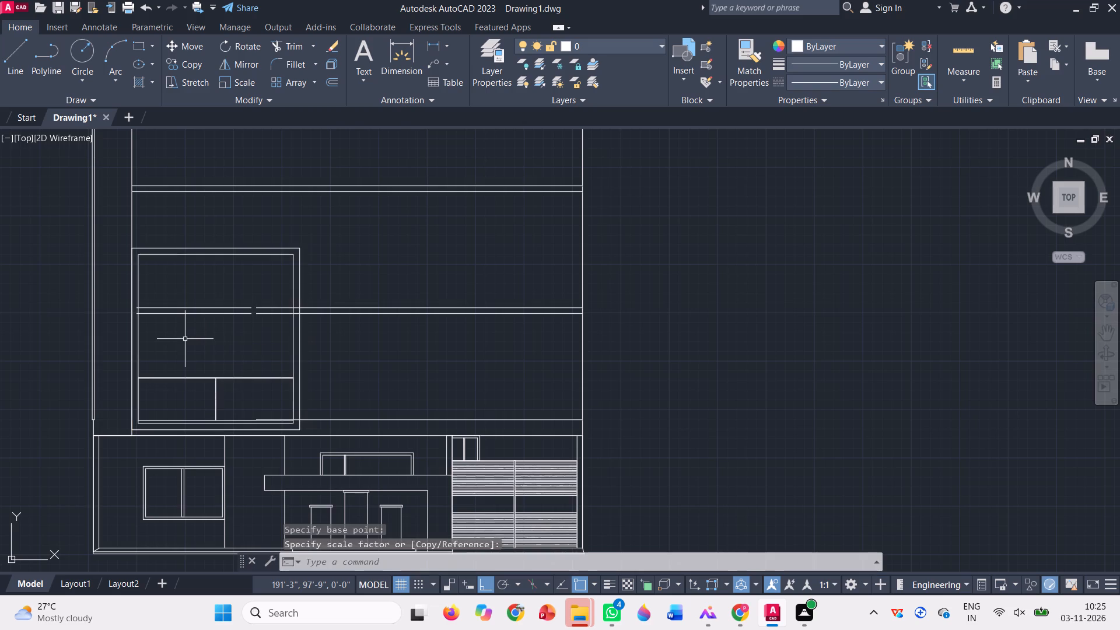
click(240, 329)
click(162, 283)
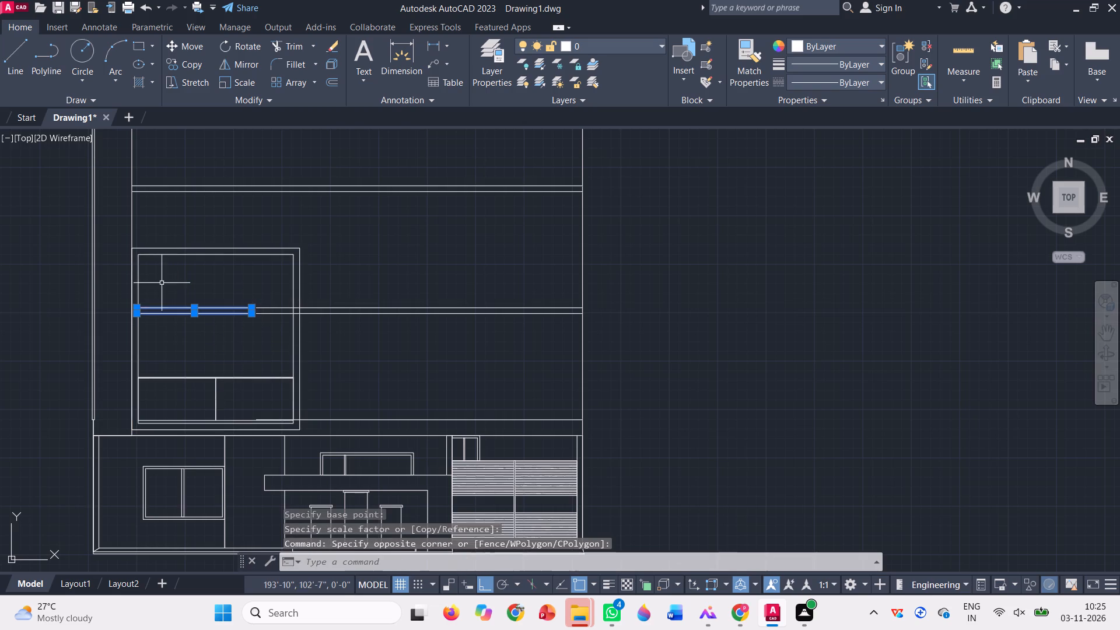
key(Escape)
Trim away the middle floor band's two lines across the framed panel's left frame strip and the panel's interior.
click(288, 47)
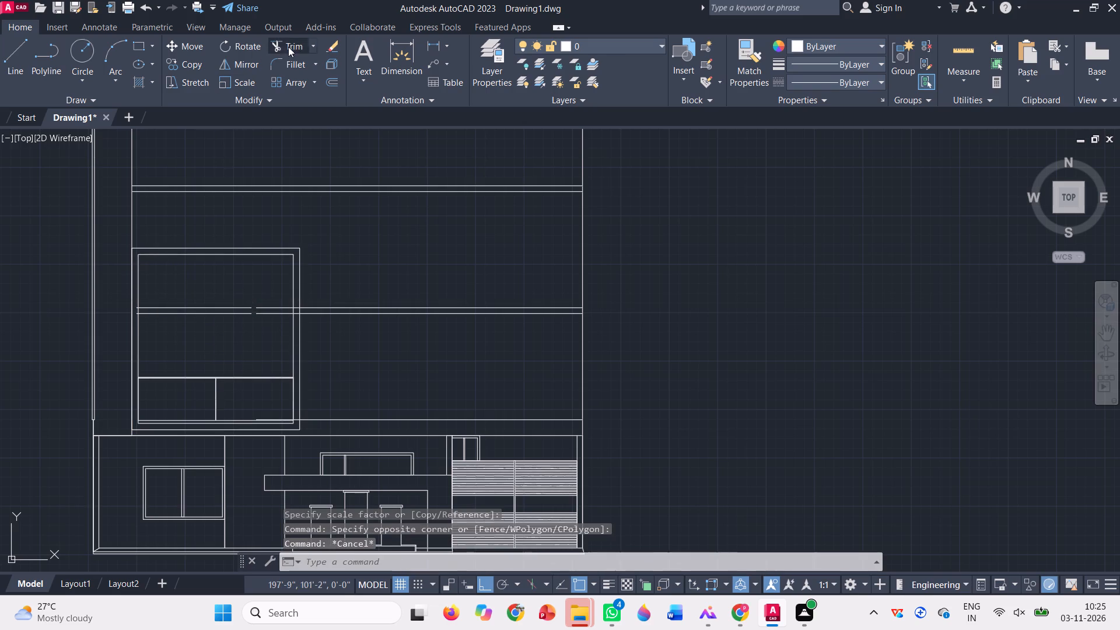
scroll(143, 317, up, 3)
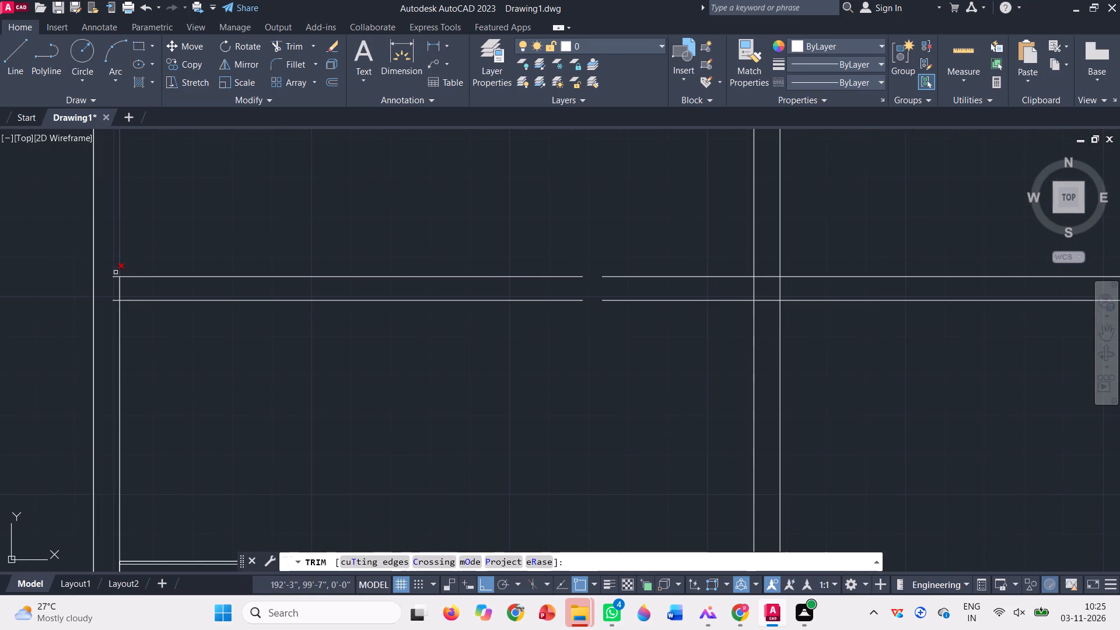
scroll(113, 281, up, 4)
click(125, 232)
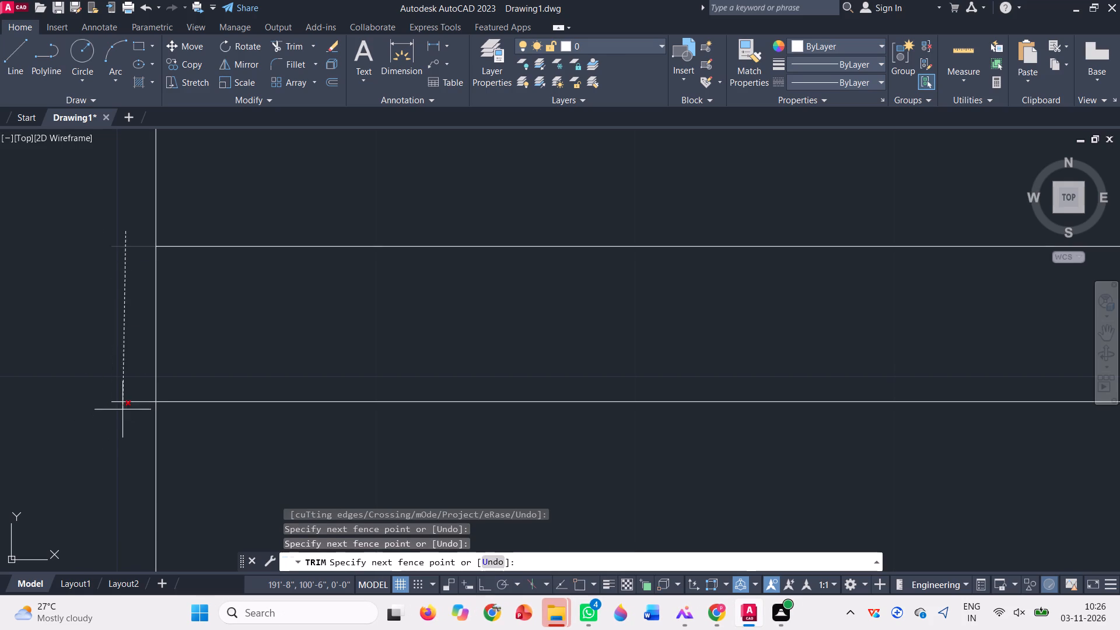
click(124, 408)
scroll(118, 405, down, 4)
click(315, 289)
click(311, 397)
drag(274, 433, 274, 430)
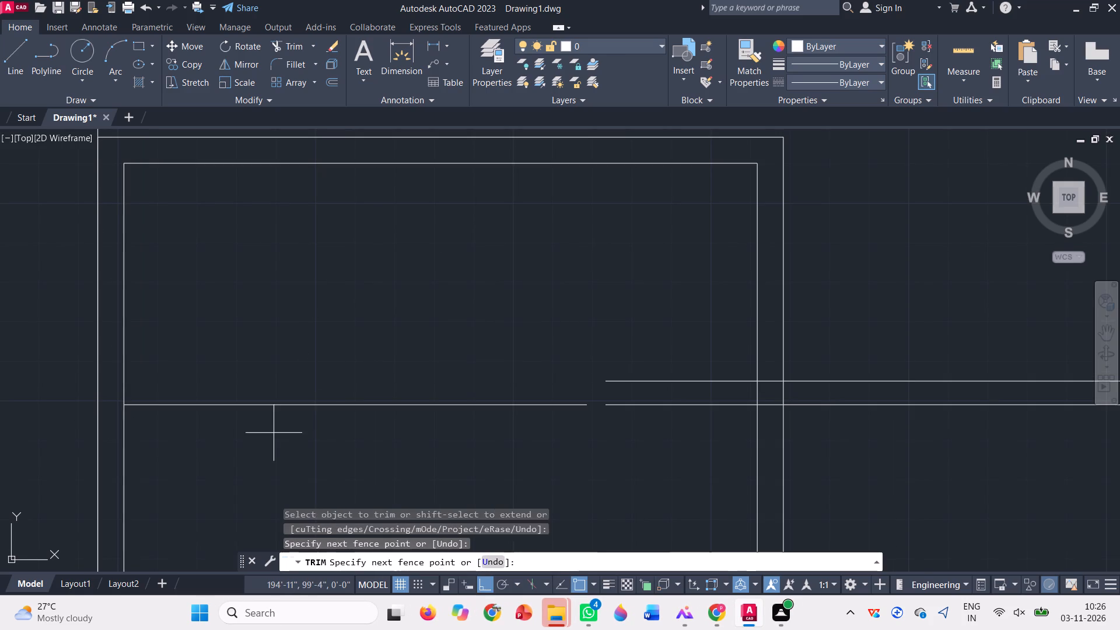
drag(274, 430, 274, 426)
click(279, 366)
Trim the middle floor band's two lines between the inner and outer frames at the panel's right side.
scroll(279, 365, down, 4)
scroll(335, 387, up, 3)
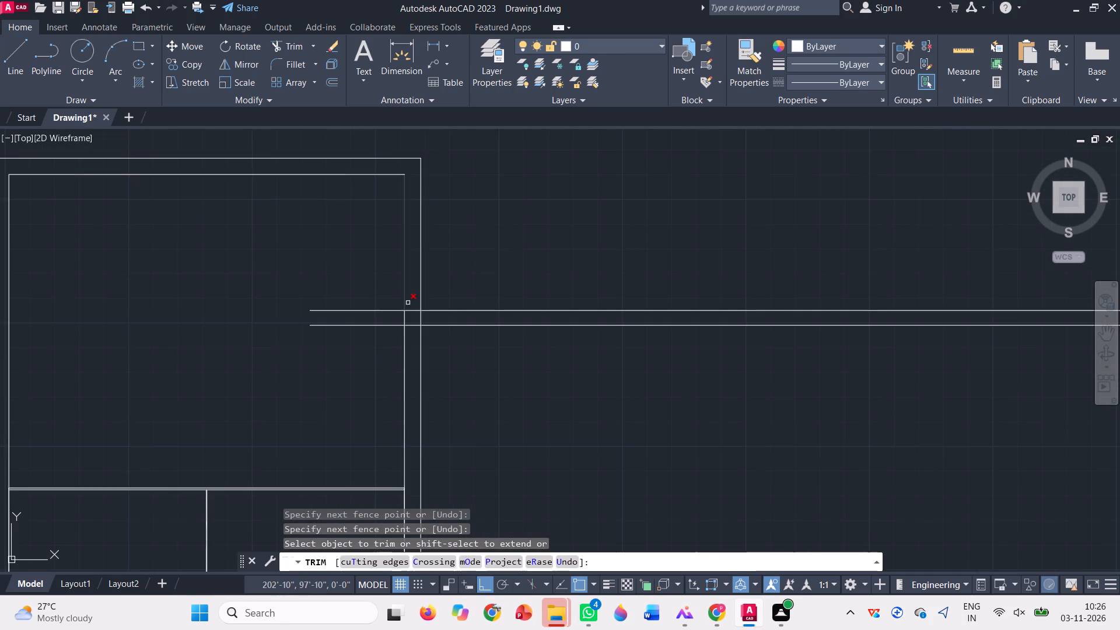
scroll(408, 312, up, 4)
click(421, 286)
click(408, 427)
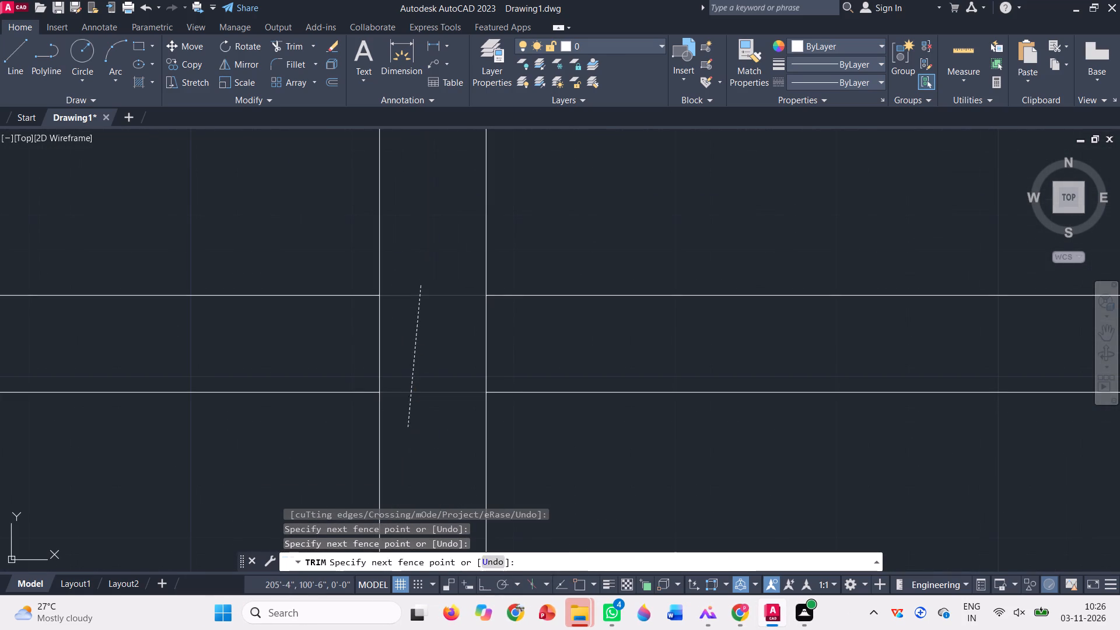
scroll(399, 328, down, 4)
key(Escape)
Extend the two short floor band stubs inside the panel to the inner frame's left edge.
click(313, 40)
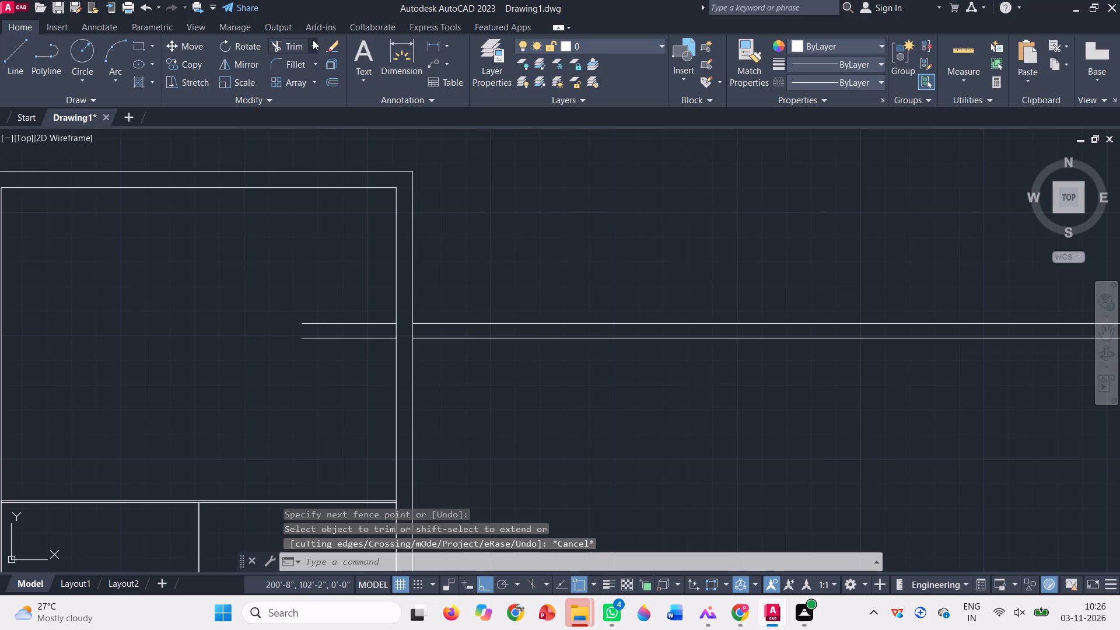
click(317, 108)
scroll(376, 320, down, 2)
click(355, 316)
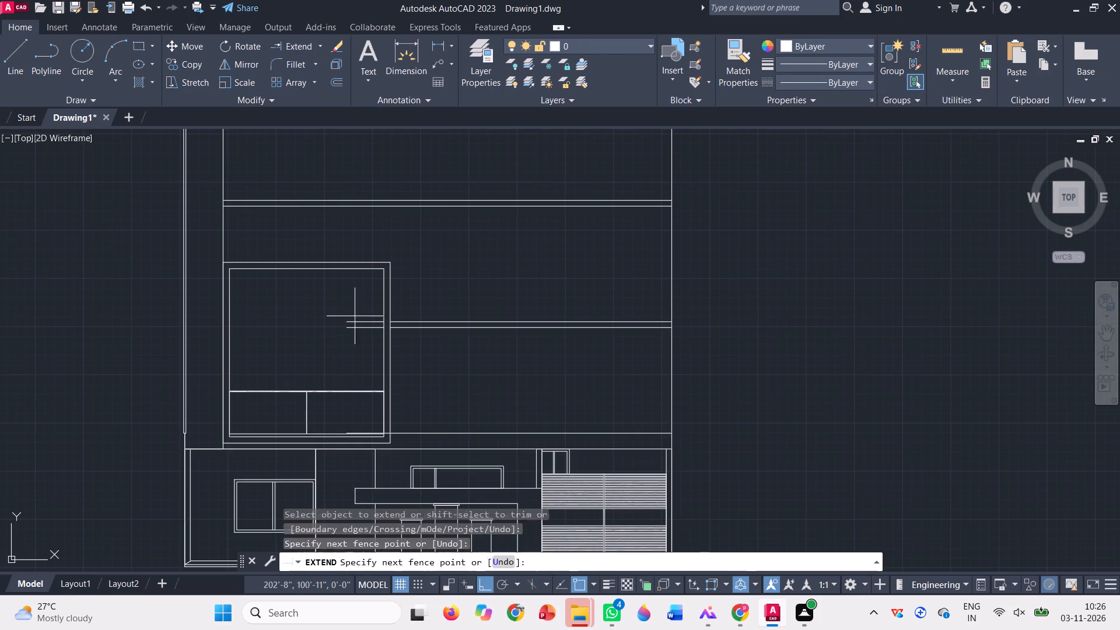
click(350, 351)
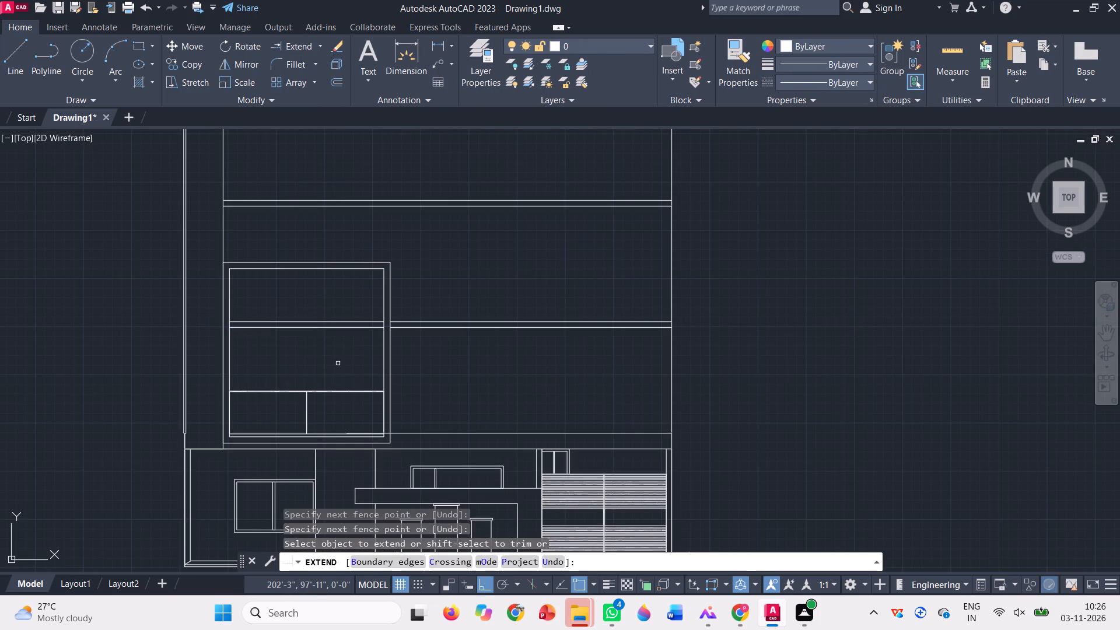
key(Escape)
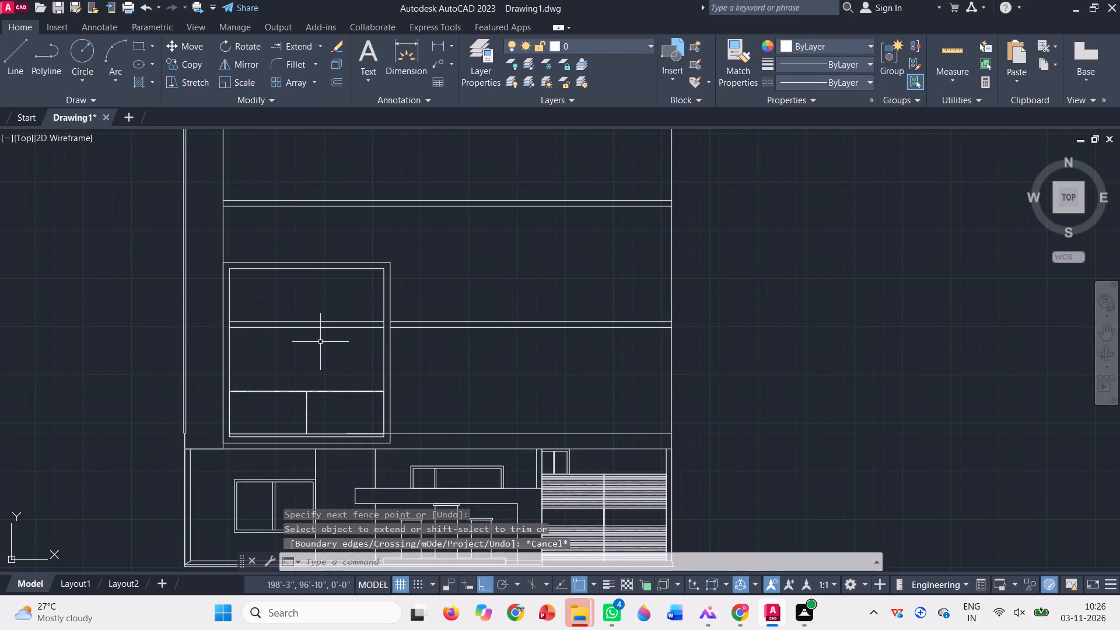
Delete the middle floor band's four remaining lines, both inside the panel and to the right of it.
click(320, 342)
click(298, 315)
click(480, 344)
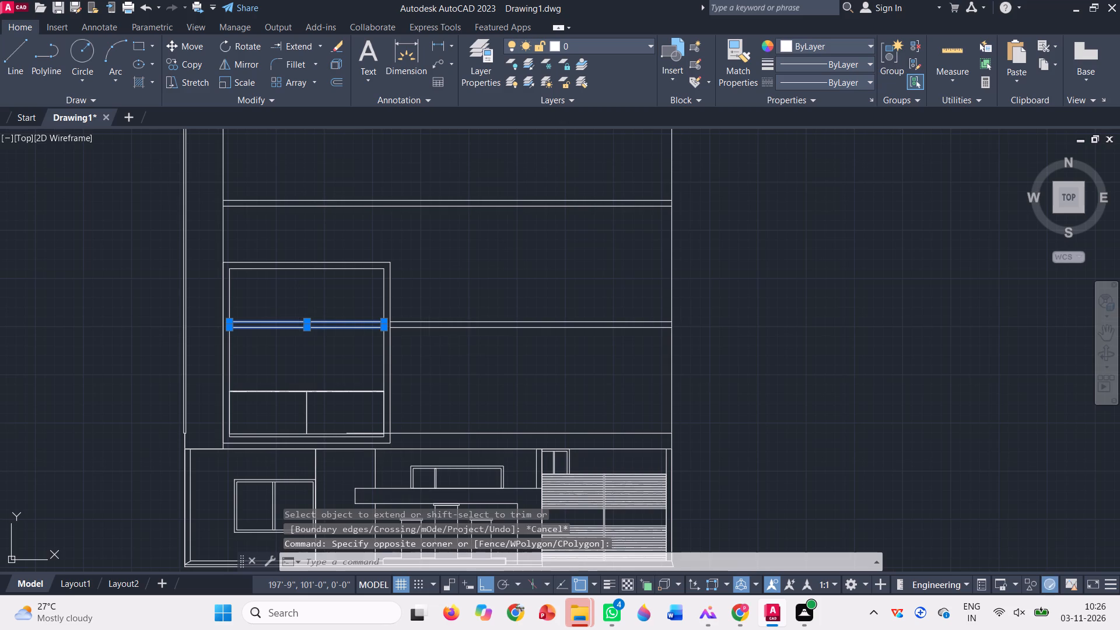
click(449, 295)
key(Delete)
key(Delete)
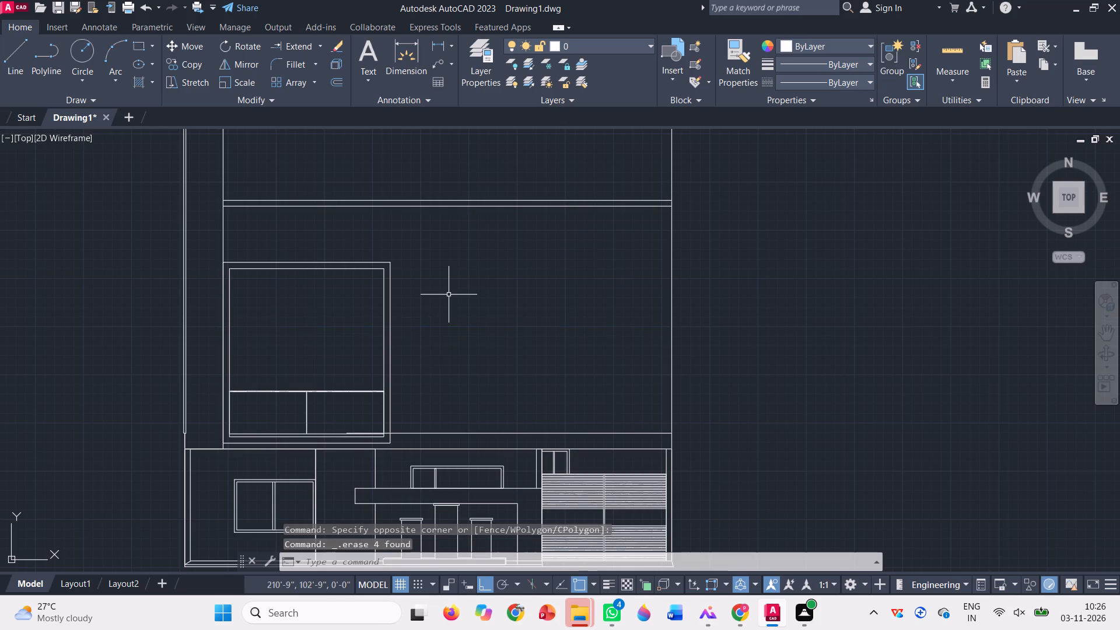
Trim the lower floor line's end that overlaps the framed panel back to the outer frame's right edge.
scroll(394, 454, up, 2)
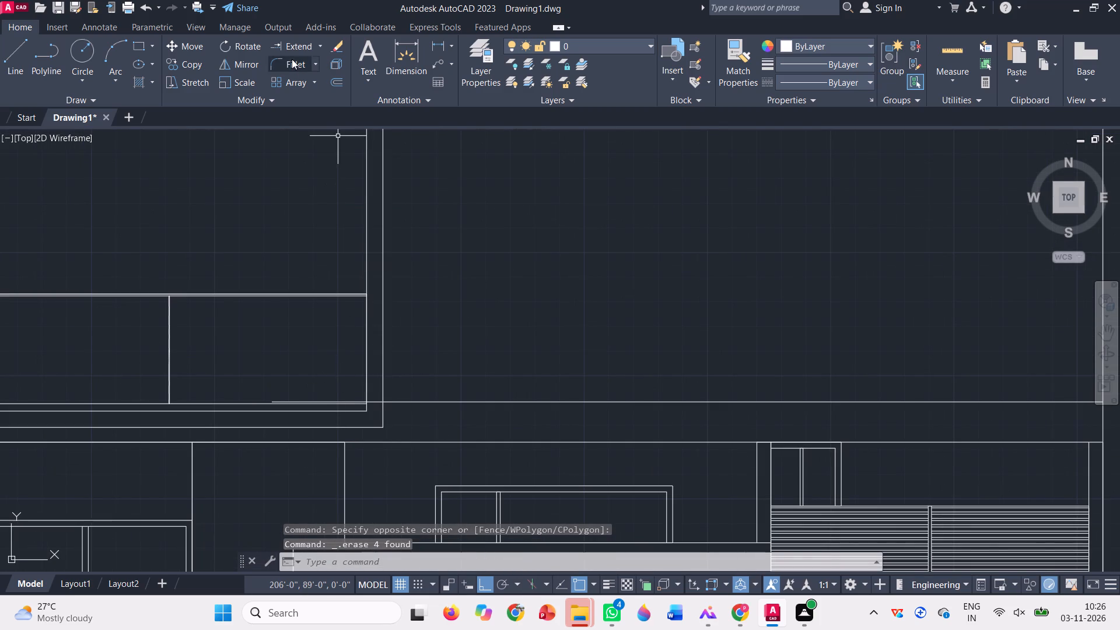
click(323, 46)
click(303, 72)
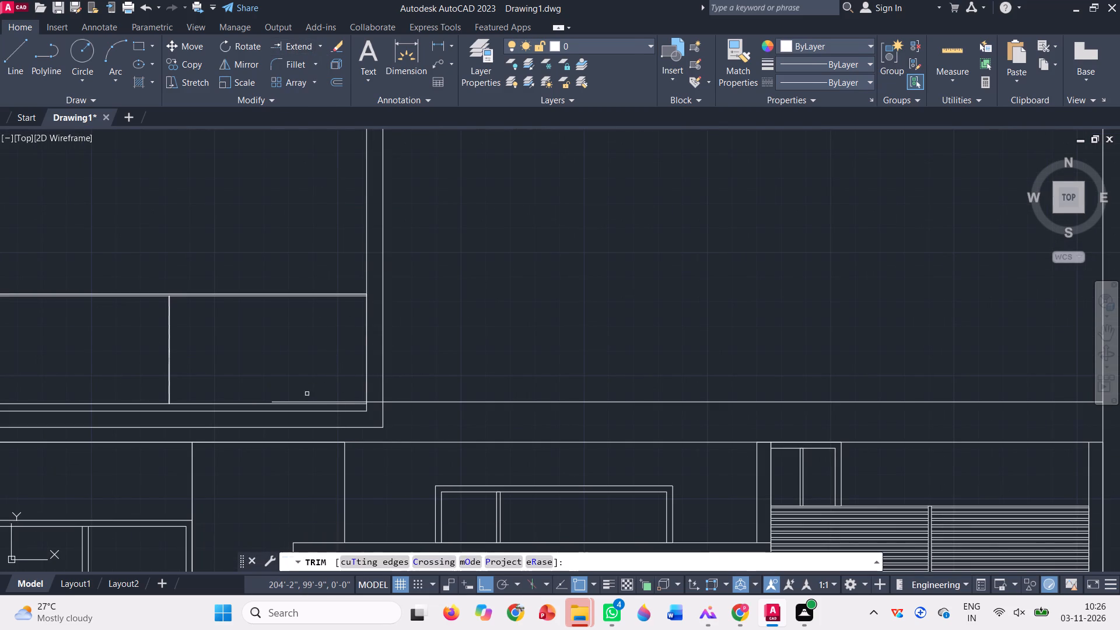
scroll(313, 423, up, 2)
click(300, 371)
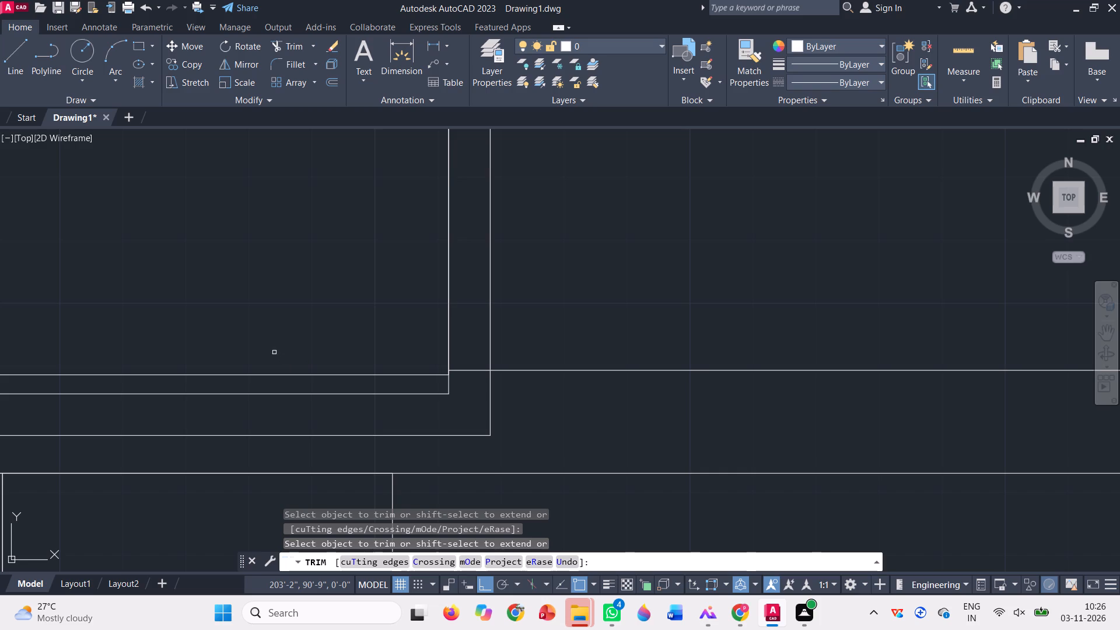
click(462, 385)
click(470, 361)
scroll(447, 377, down, 3)
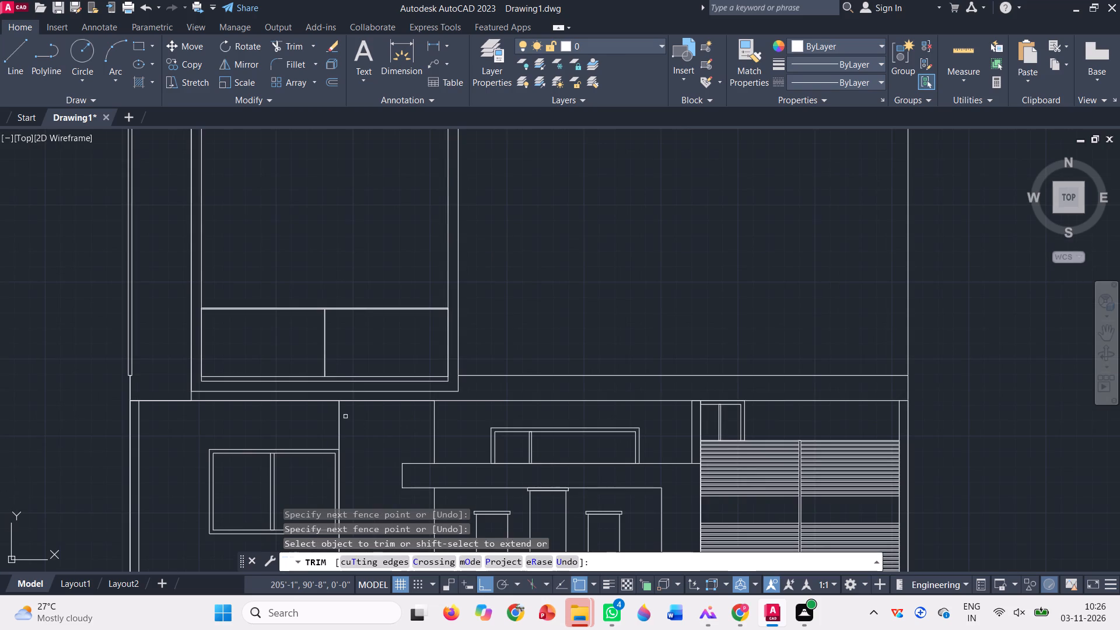
key(Escape)
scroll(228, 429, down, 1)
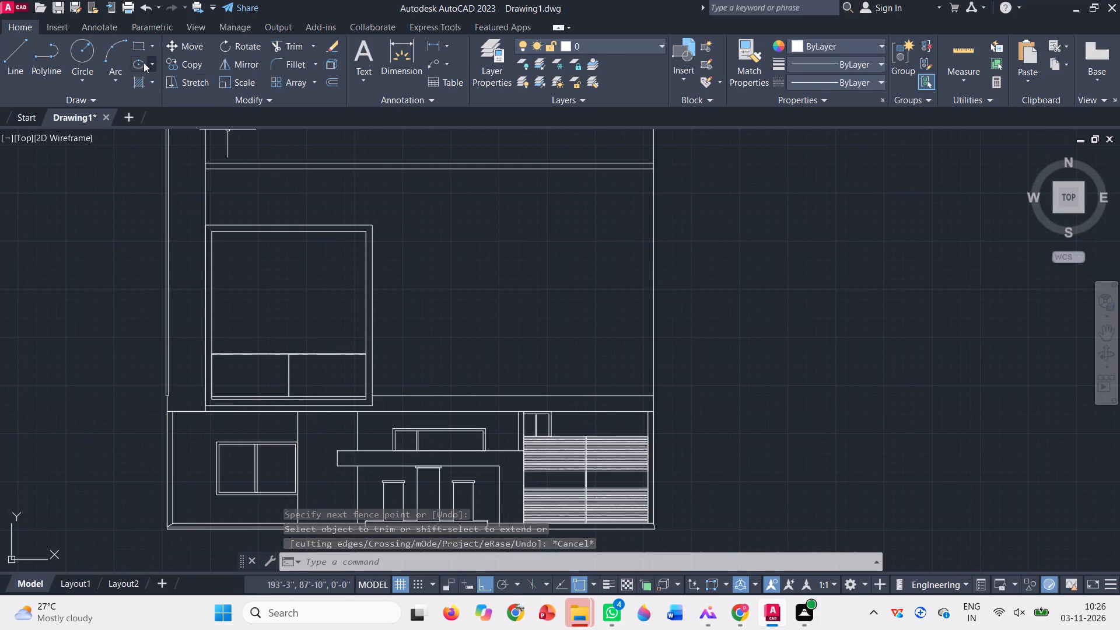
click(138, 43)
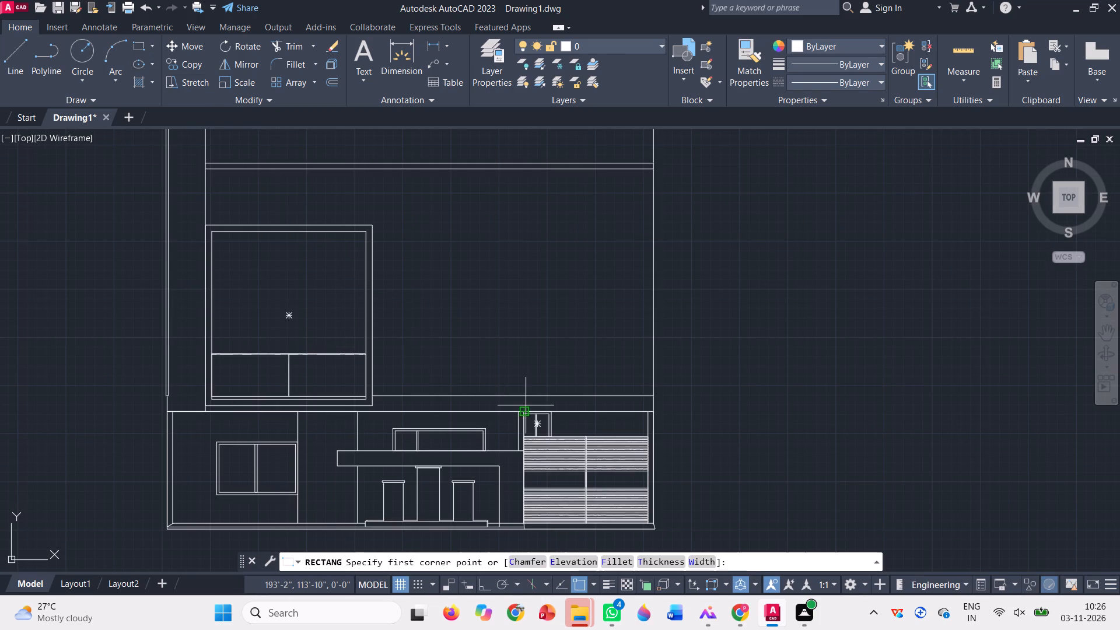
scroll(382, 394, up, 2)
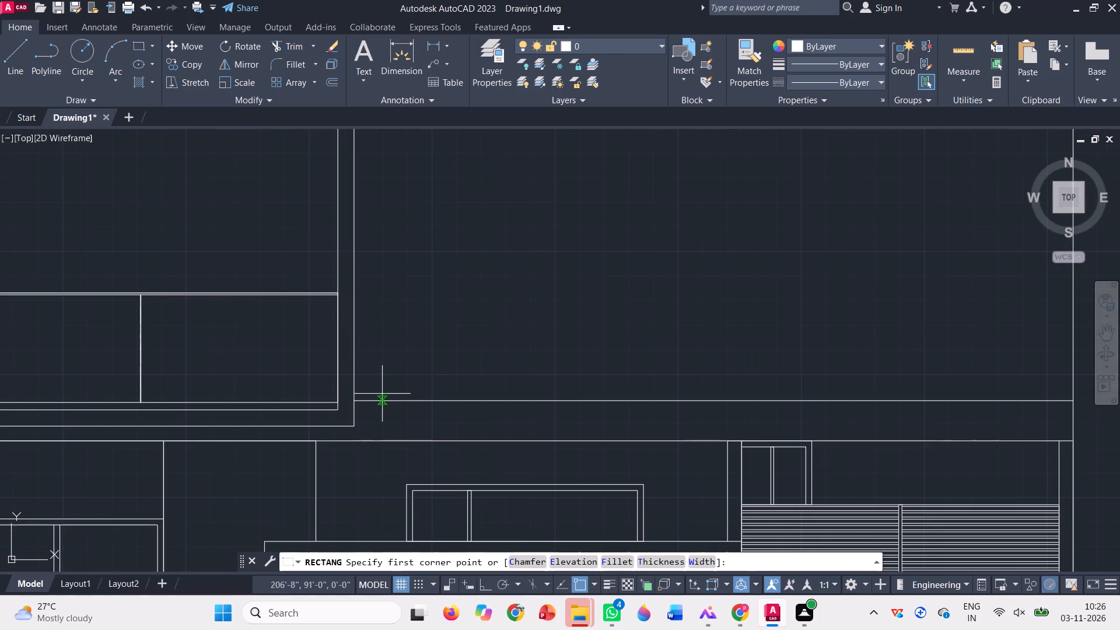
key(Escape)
Copy the railing from its lower-left corner to where the lower floor line meets the outer frame's right edge.
click(235, 356)
click(74, 251)
scroll(456, 391, down, 3)
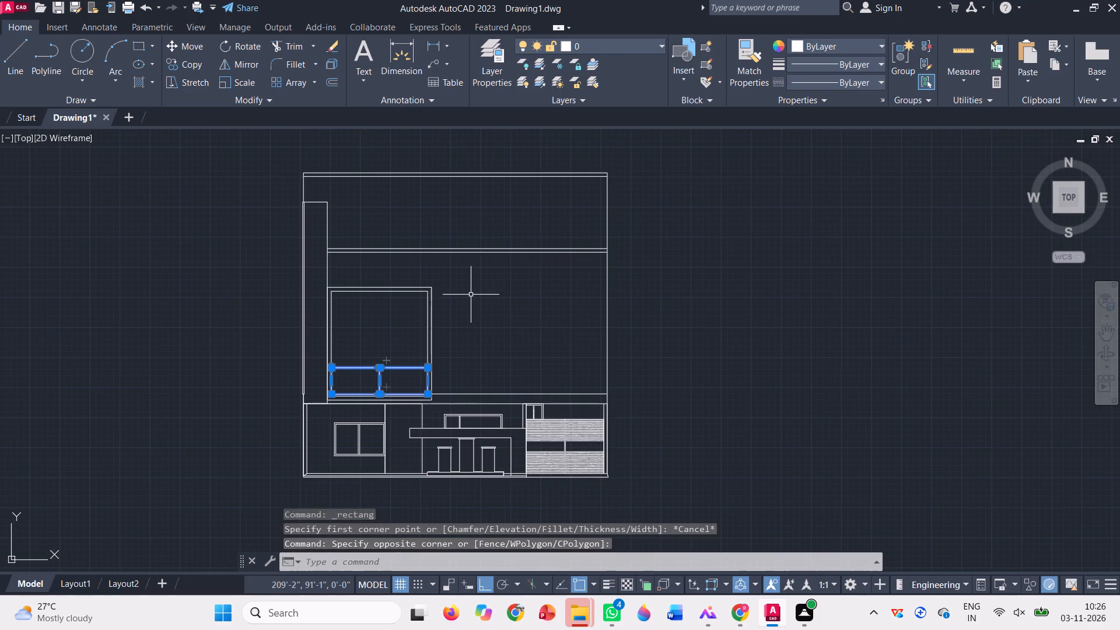
text(co)
key(space)
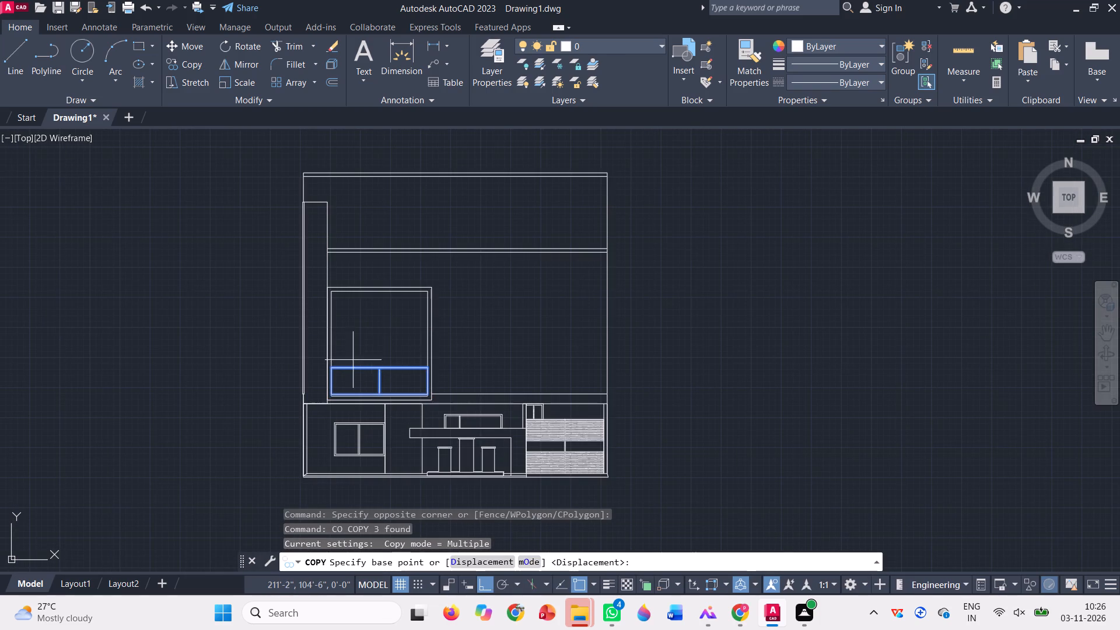
scroll(324, 366, up, 3)
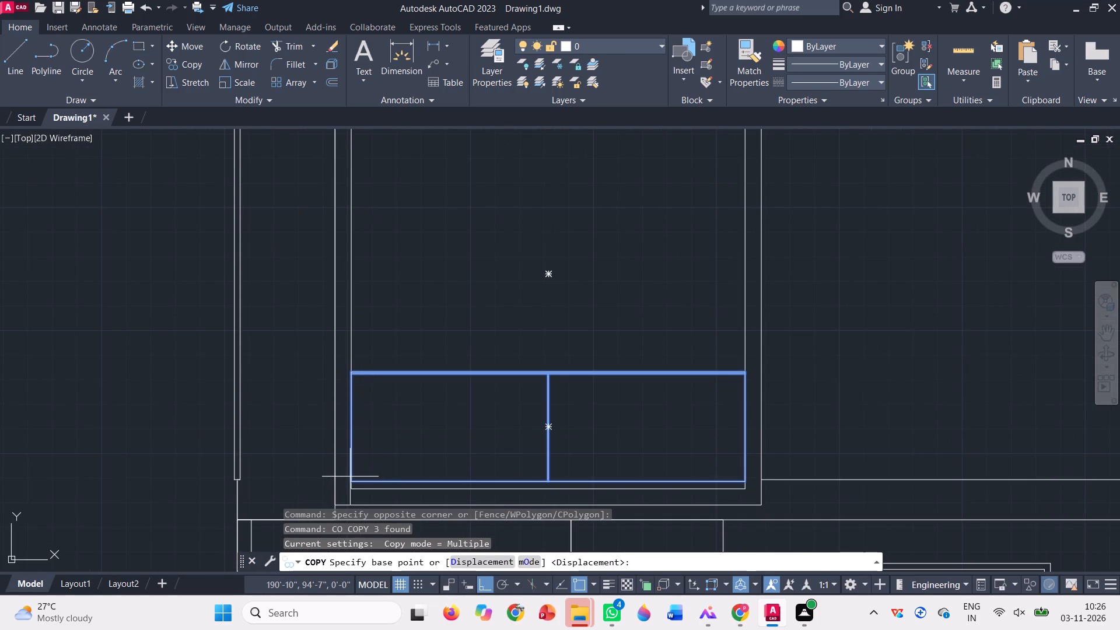
click(352, 482)
scroll(290, 467, down, 1)
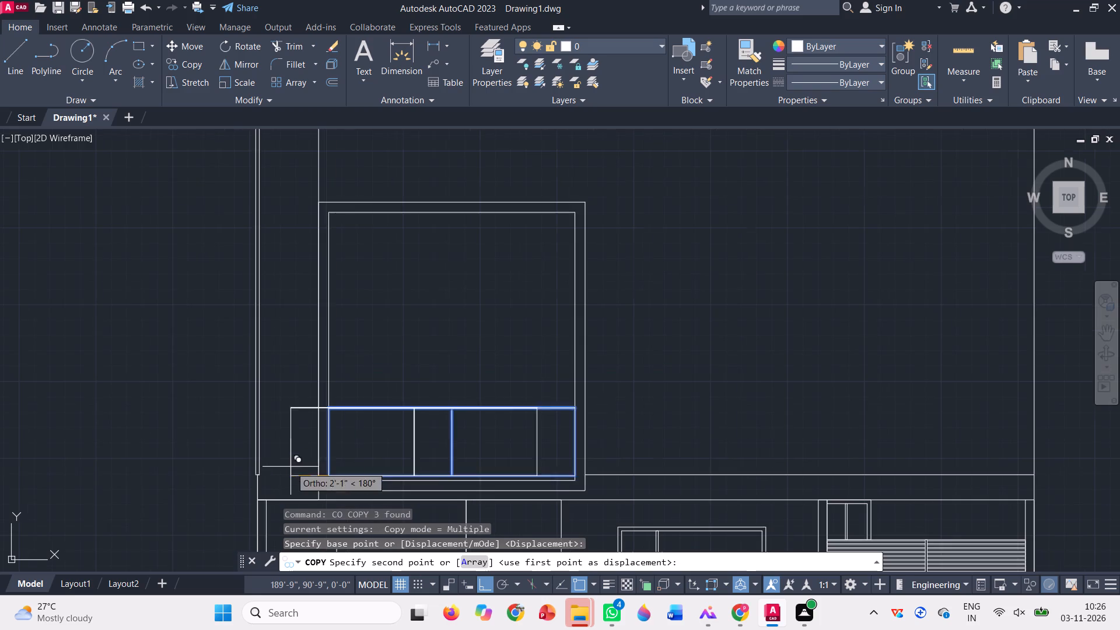
scroll(604, 477, up, 3)
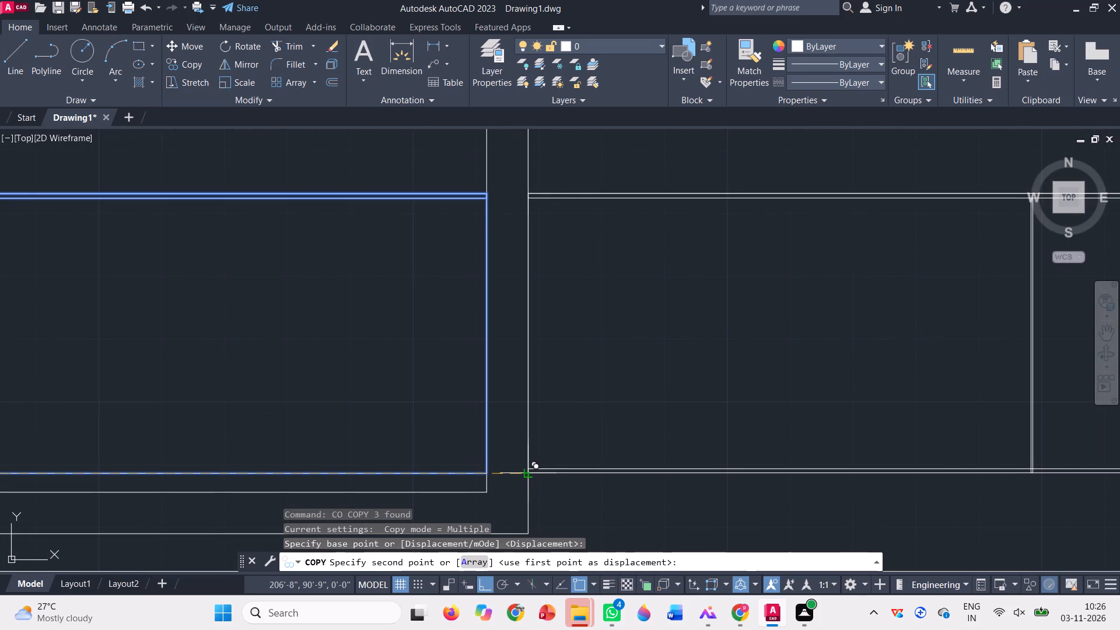
scroll(529, 466, up, 4)
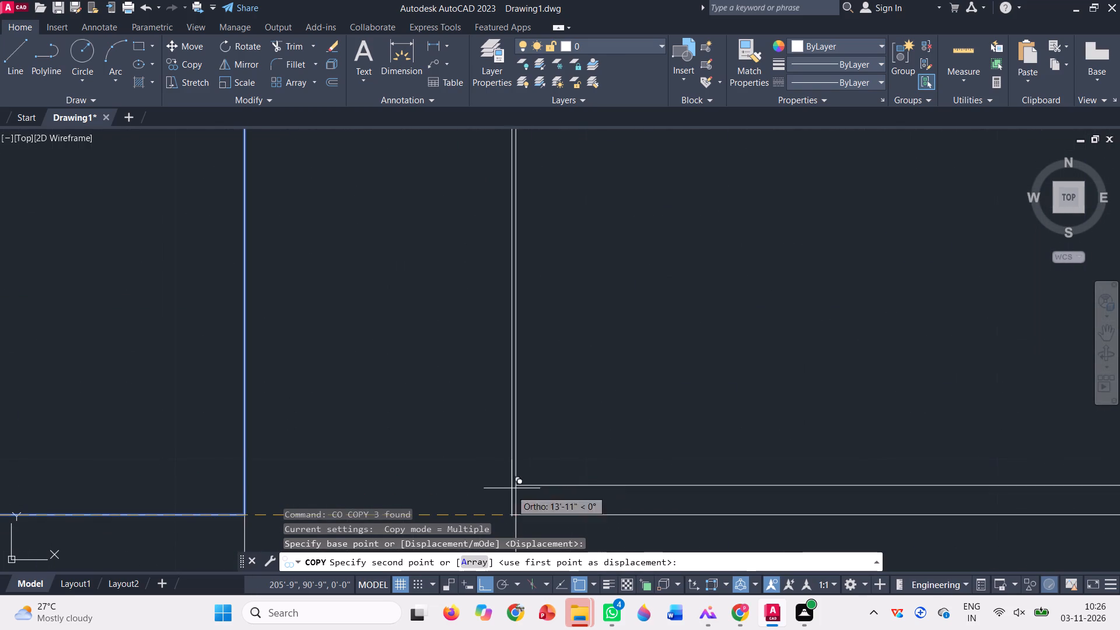
click(516, 484)
scroll(540, 449, down, 6)
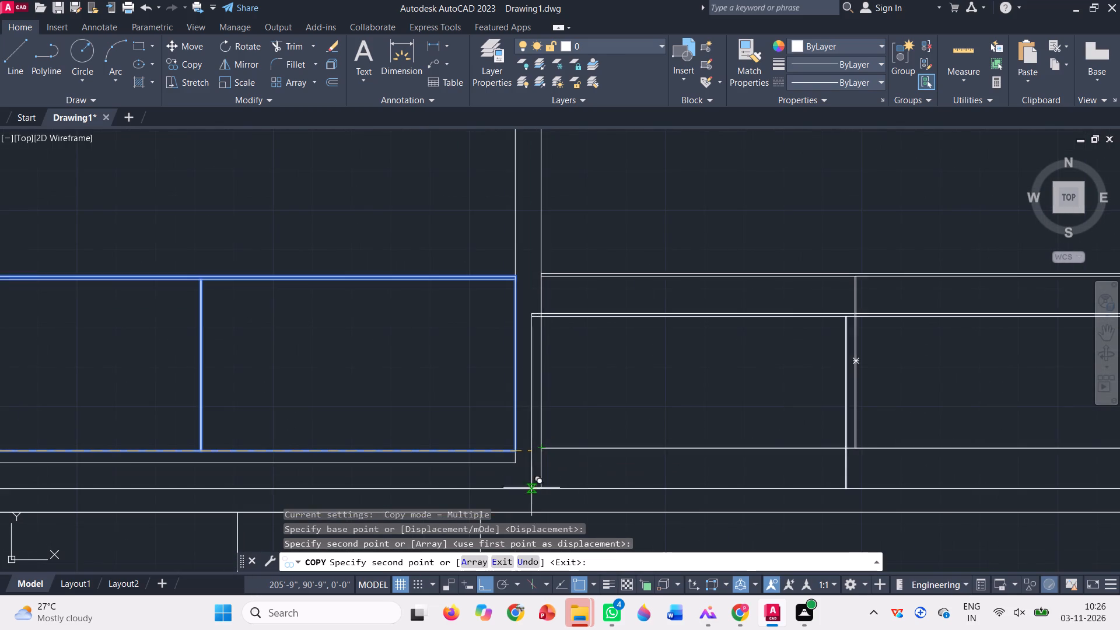
key(space)
Delete the original railing's outline rectangle inside the framed panel, keeping its top rail and post.
scroll(514, 409, down, 2)
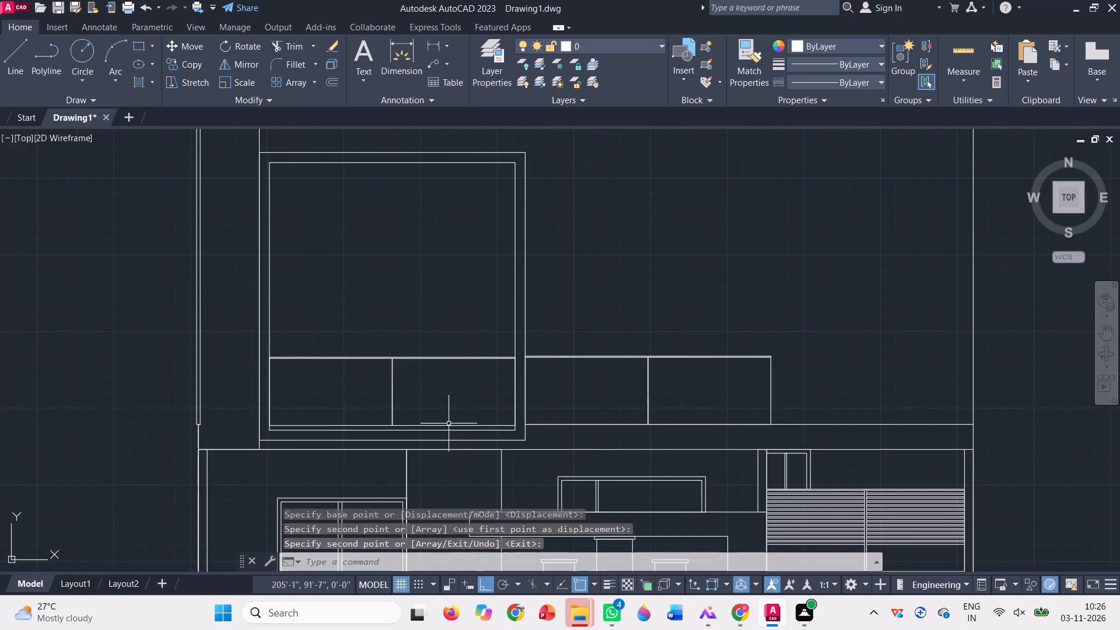
click(447, 422)
click(447, 429)
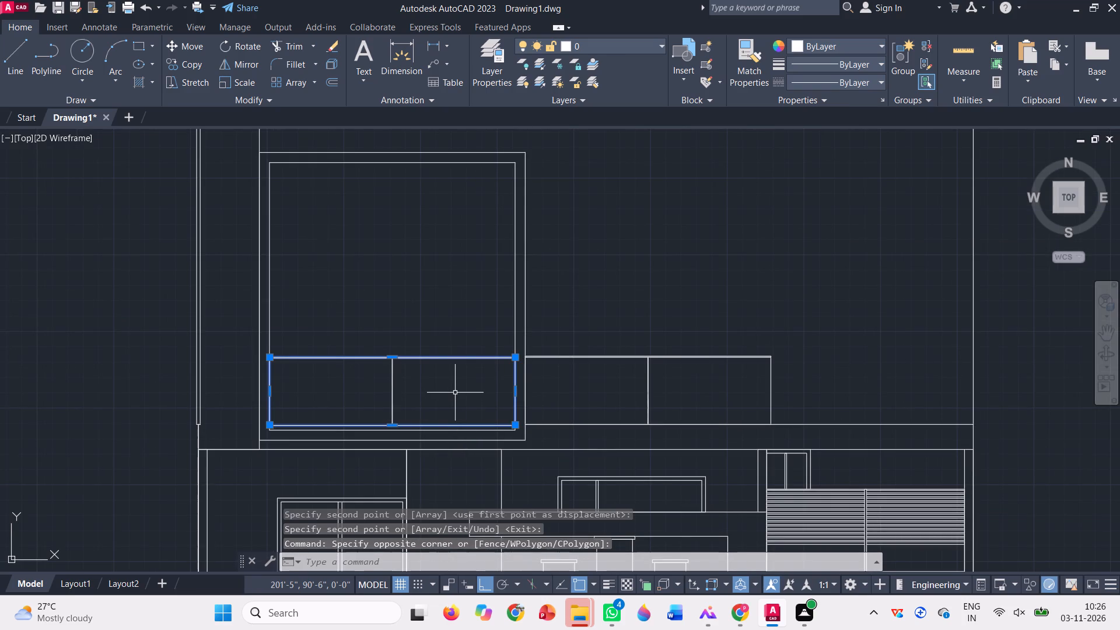
key(Delete)
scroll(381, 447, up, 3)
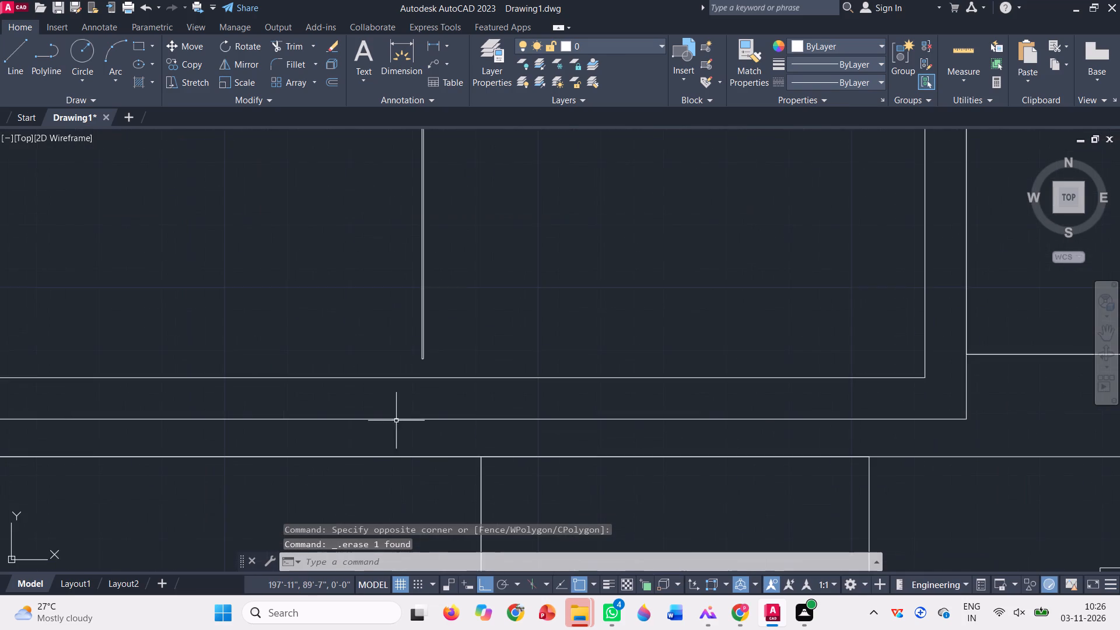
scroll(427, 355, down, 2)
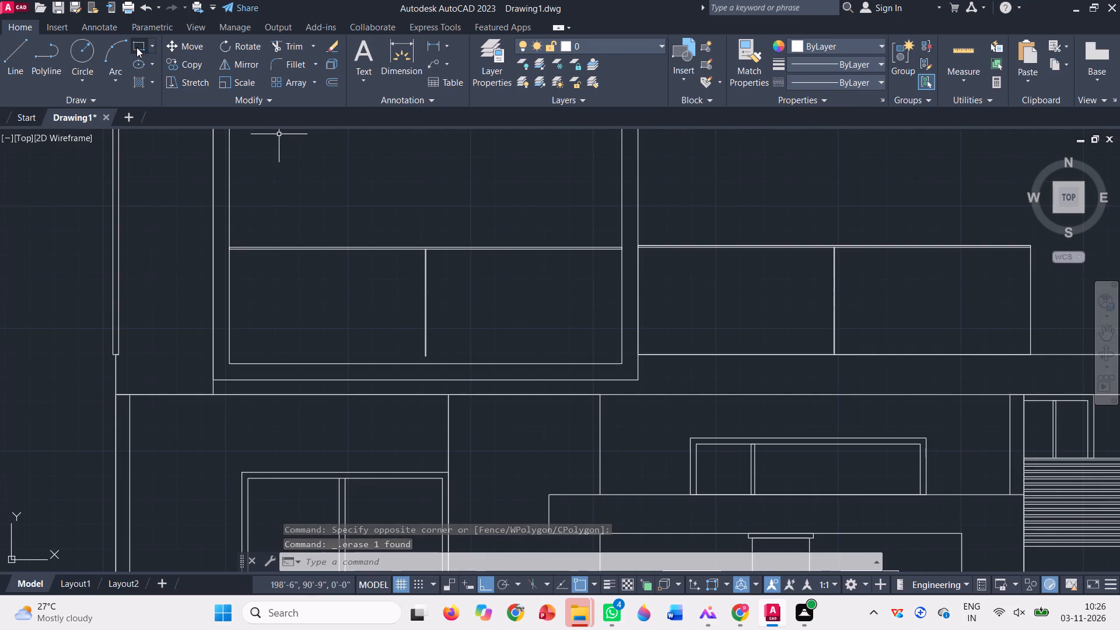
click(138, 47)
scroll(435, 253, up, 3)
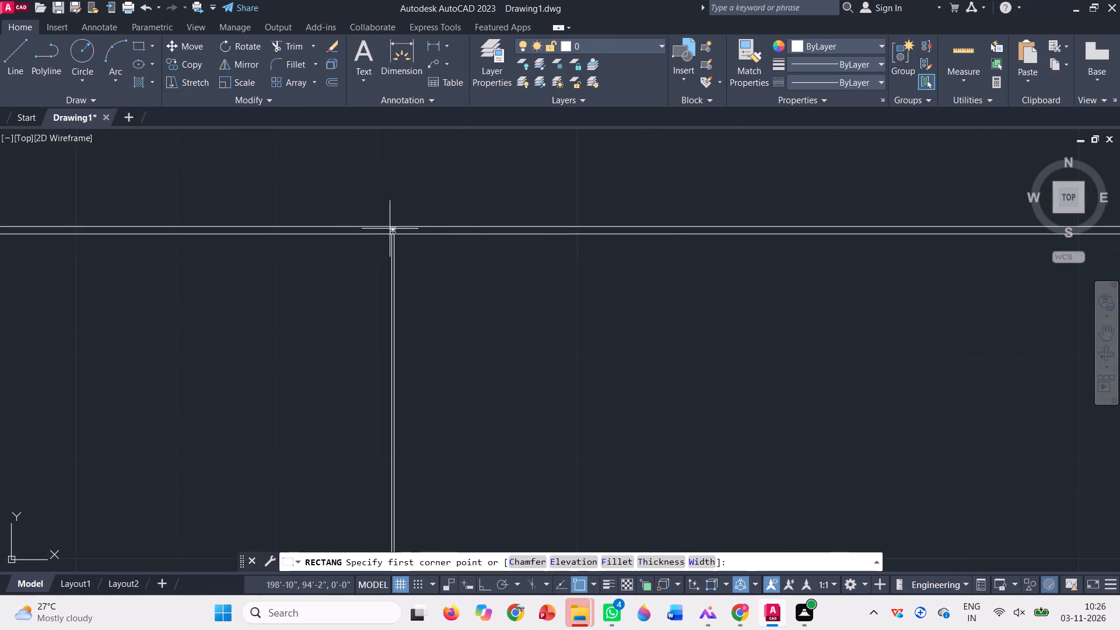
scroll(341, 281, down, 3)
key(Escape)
Draw a vertical construction line through the lower-left corner of the post inside the framed panel.
text(xl)
key(Return)
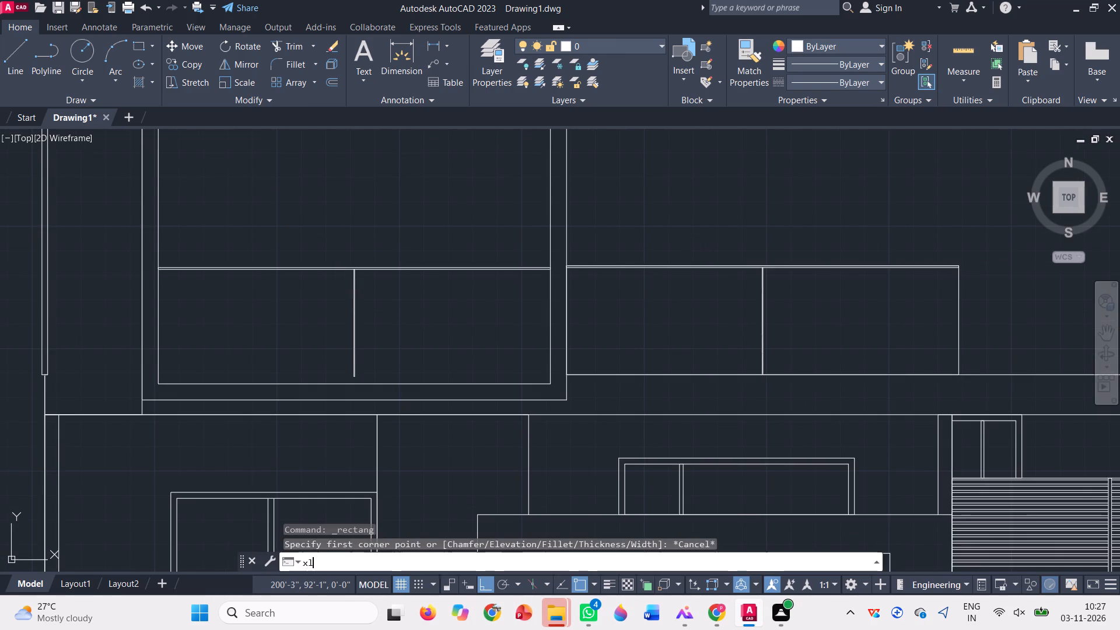
scroll(407, 337, down, 1)
scroll(356, 353, up, 4)
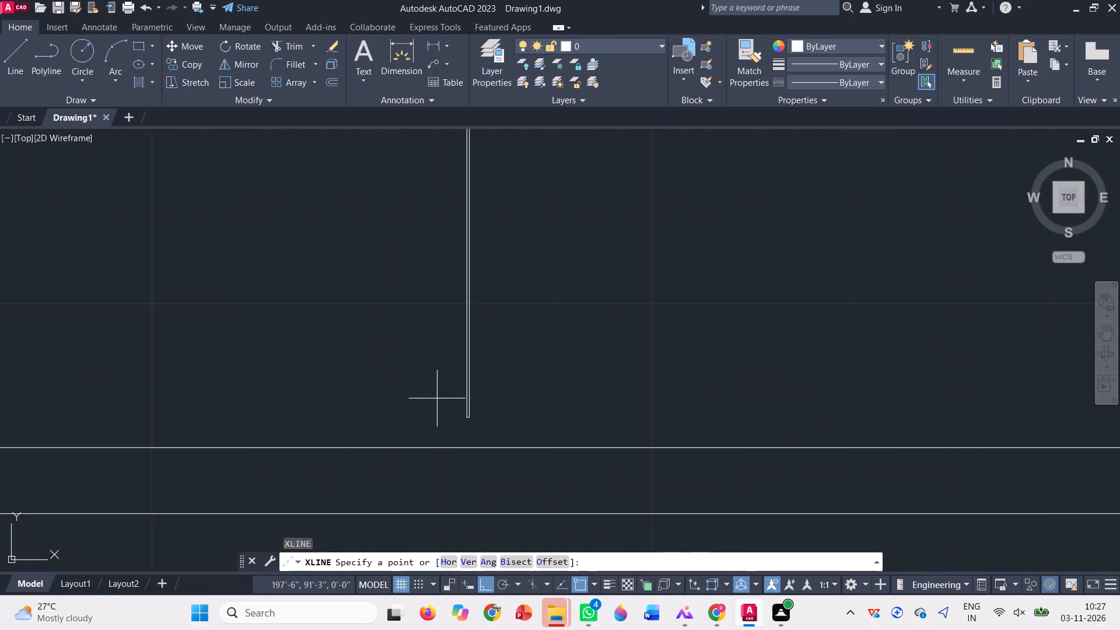
scroll(504, 429, up, 4)
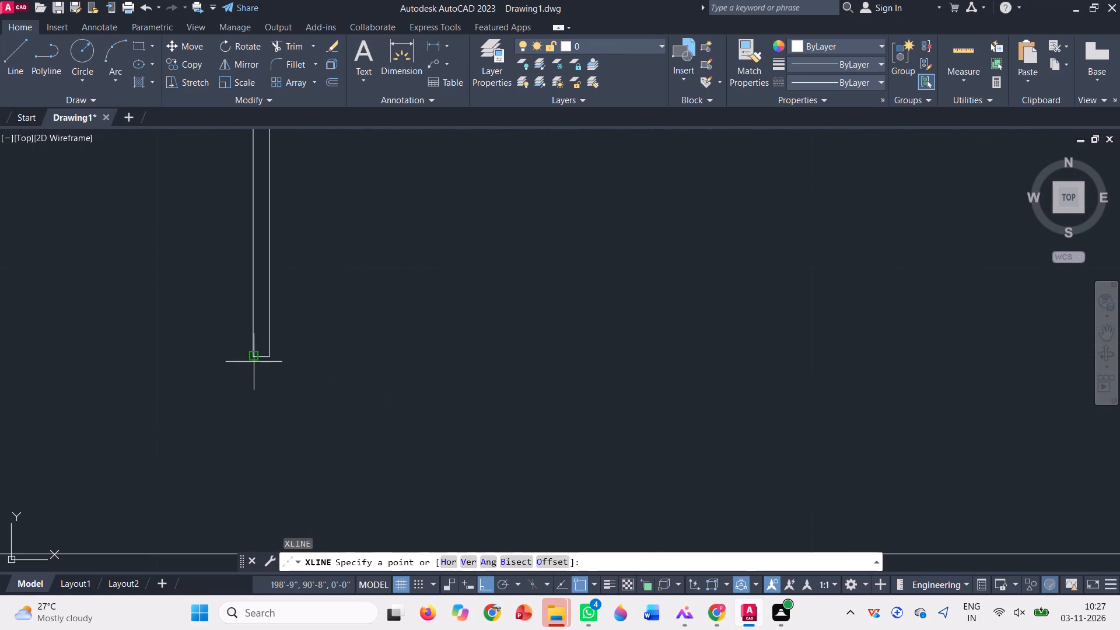
click(254, 357)
click(254, 432)
key(space)
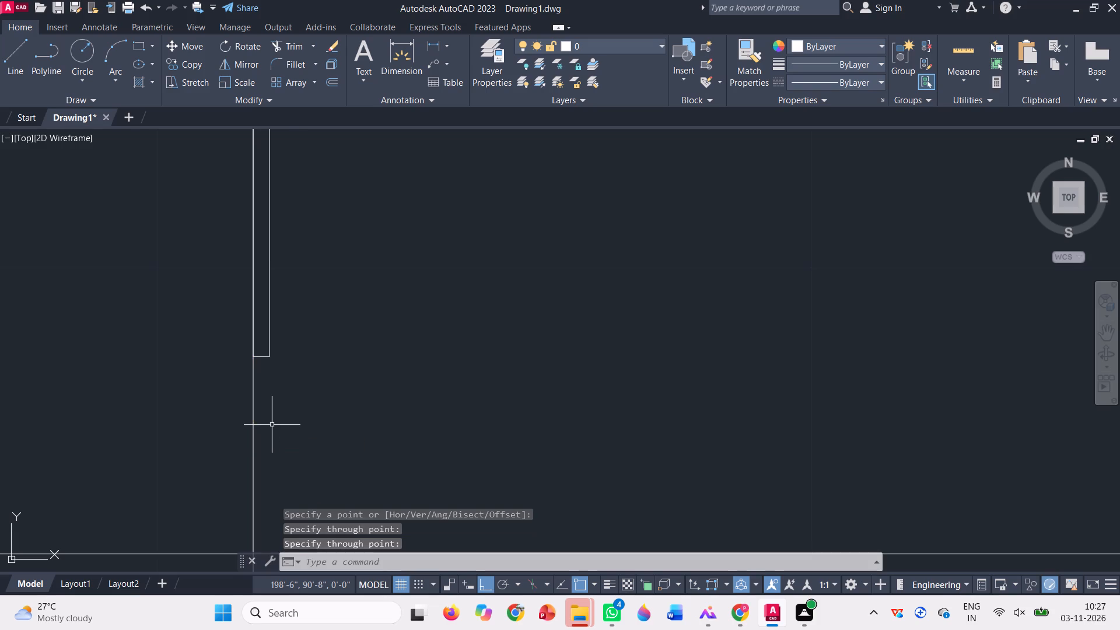
Draw a rectangle over the framed panel's post, from the construction line's crossing with the inner frame's bottom edge to the post's upper-right corner.
click(136, 37)
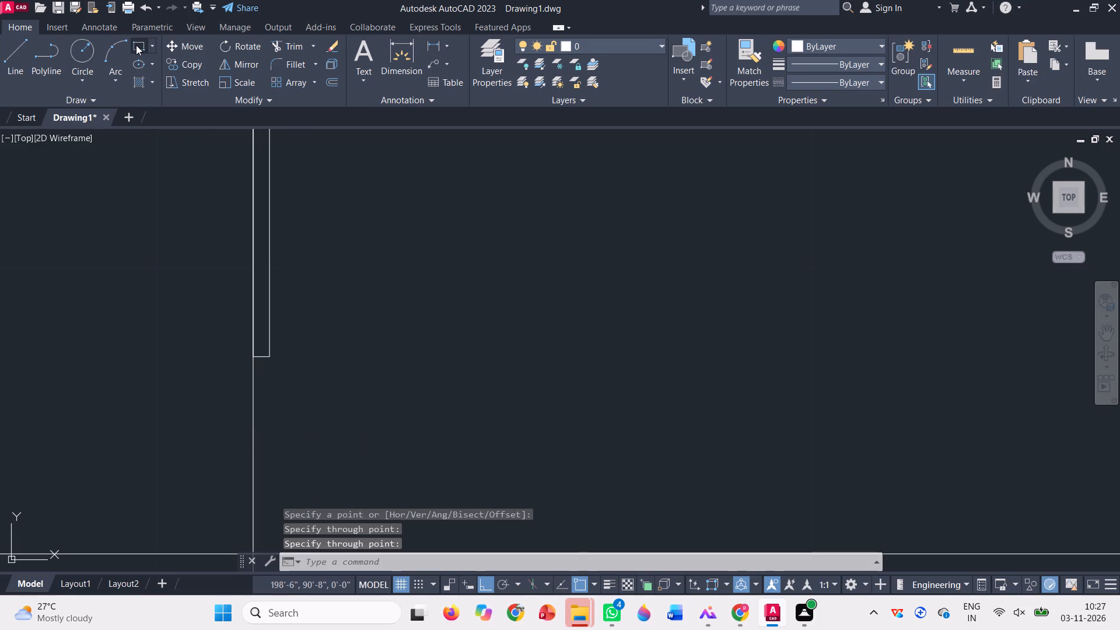
click(136, 45)
scroll(406, 474, down, 2)
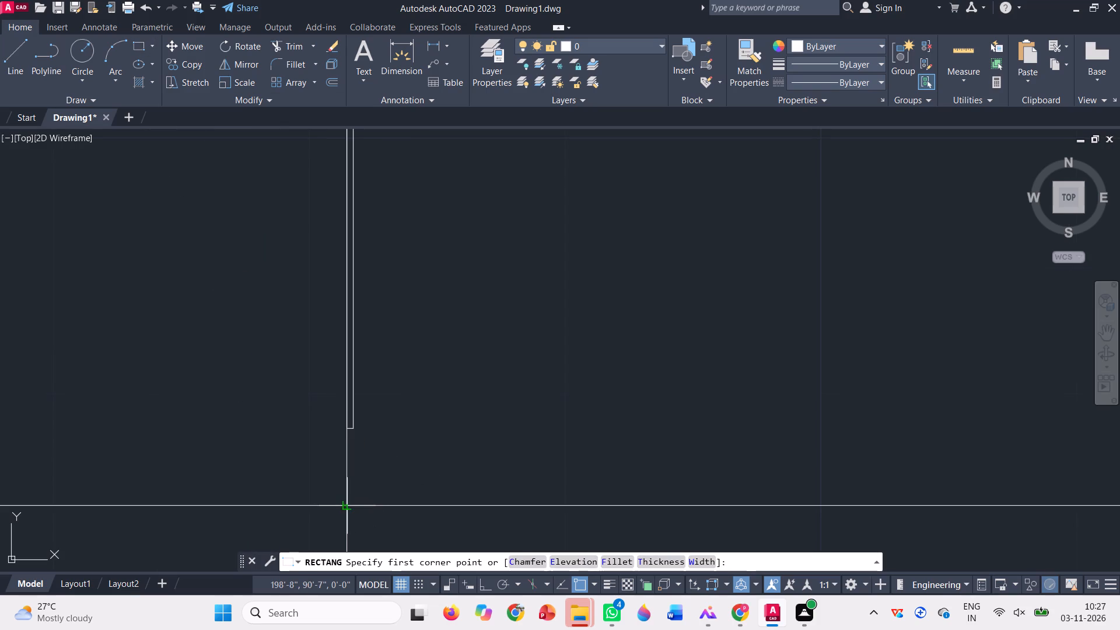
click(348, 505)
scroll(341, 493, down, 4)
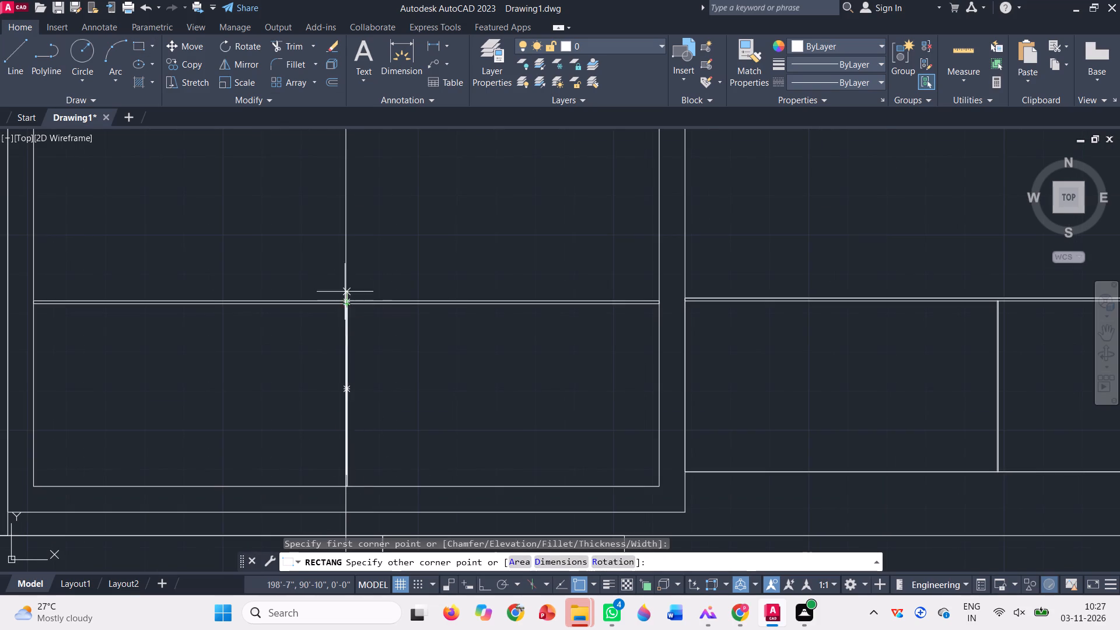
scroll(342, 281, up, 4)
scroll(363, 438, up, 4)
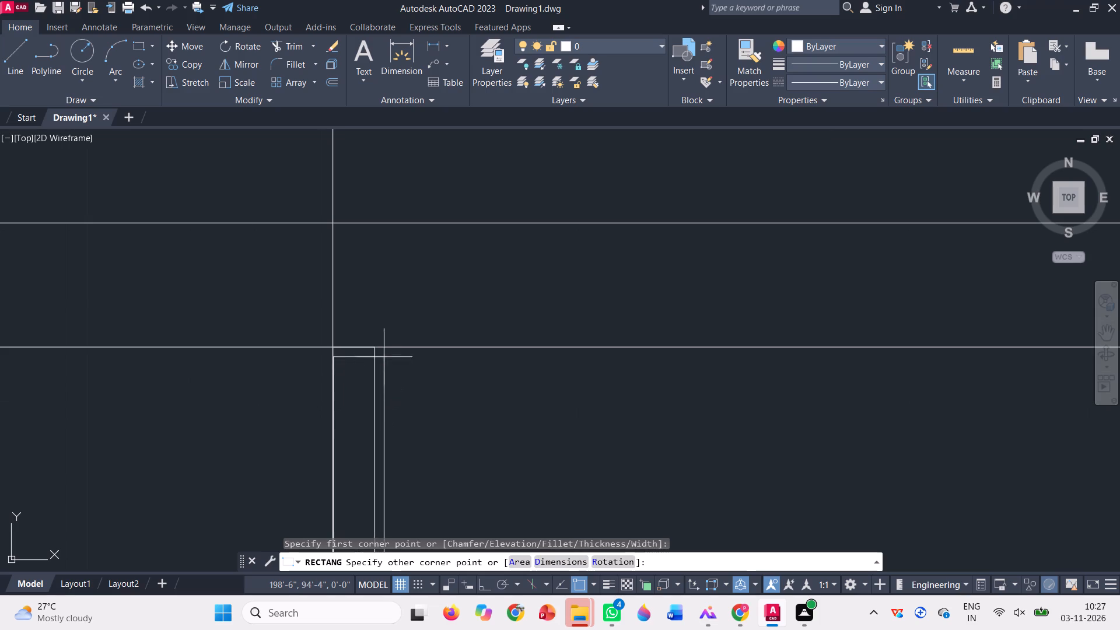
click(374, 348)
Delete the vertical construction line running along the post inside the framed panel.
scroll(383, 313, down, 6)
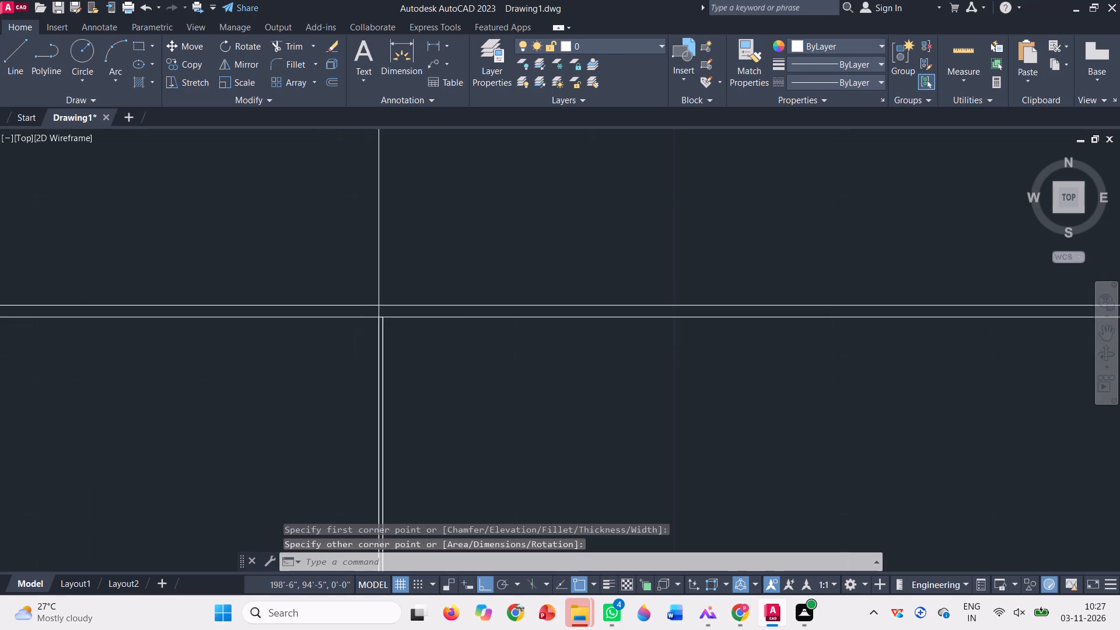
click(395, 276)
click(371, 254)
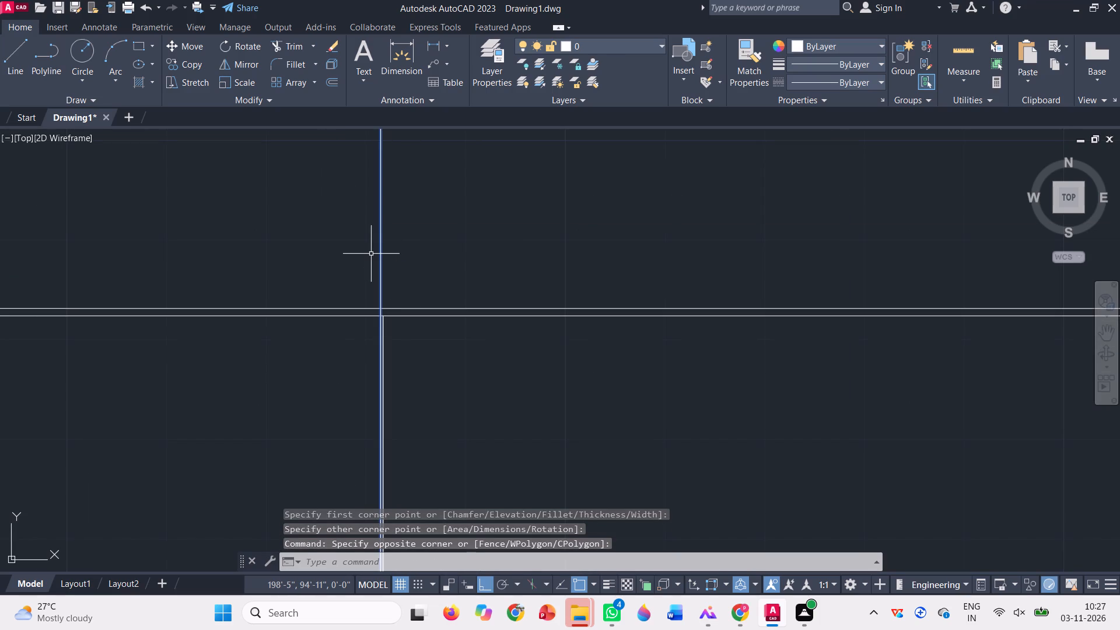
key(Delete)
Delete the shorter original post inside the framed panel, keeping the new full-height post rectangle.
scroll(369, 254, down, 2)
scroll(371, 460, up, 4)
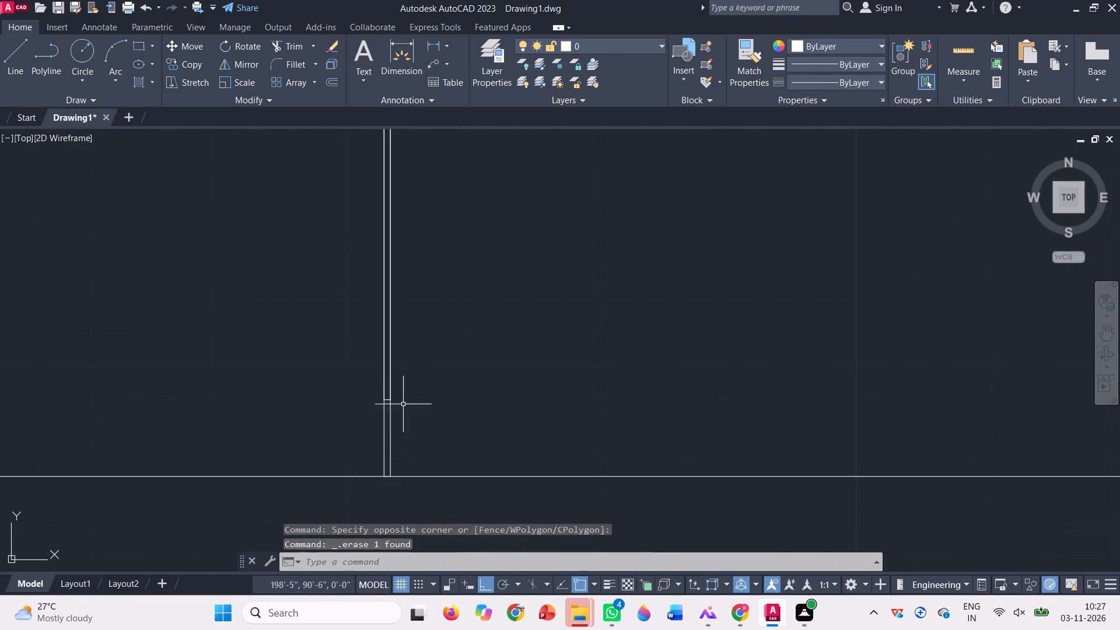
scroll(399, 383, up, 3)
click(349, 452)
click(354, 457)
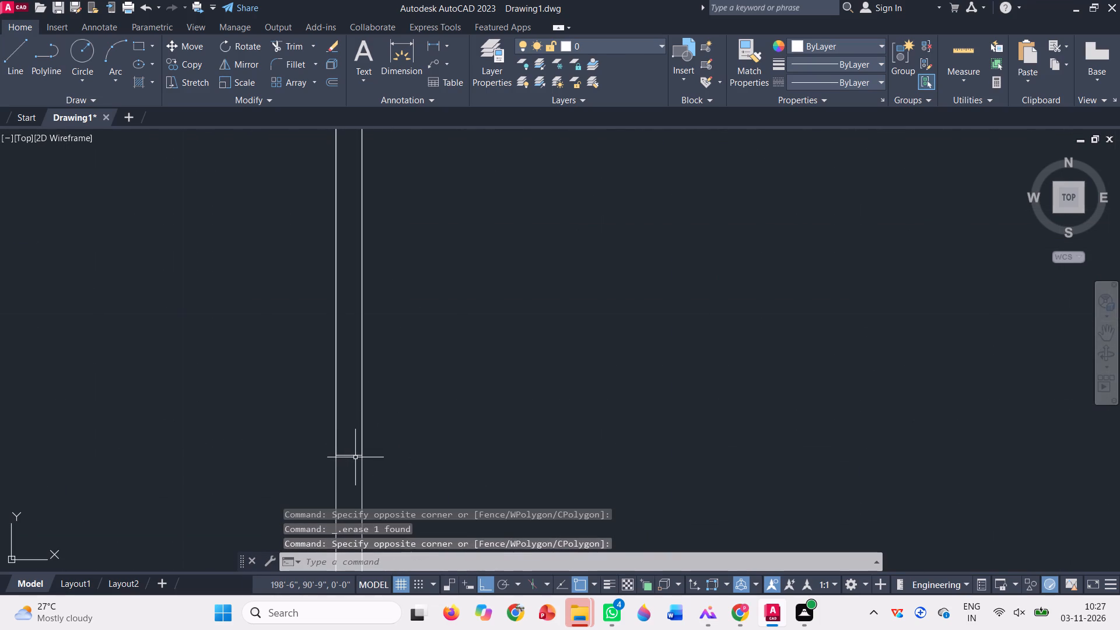
click(352, 457)
scroll(359, 491, down, 6)
key(Delete)
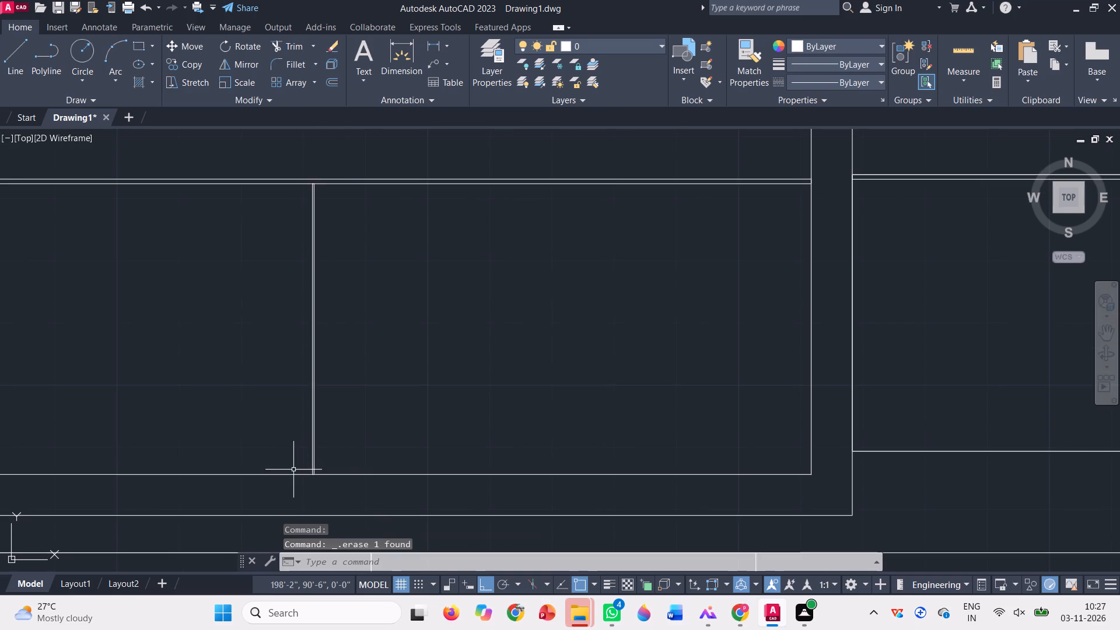
Trim away the right edge and both bottom segments of the outline of the railing beside the framed panel.
scroll(293, 470, down, 4)
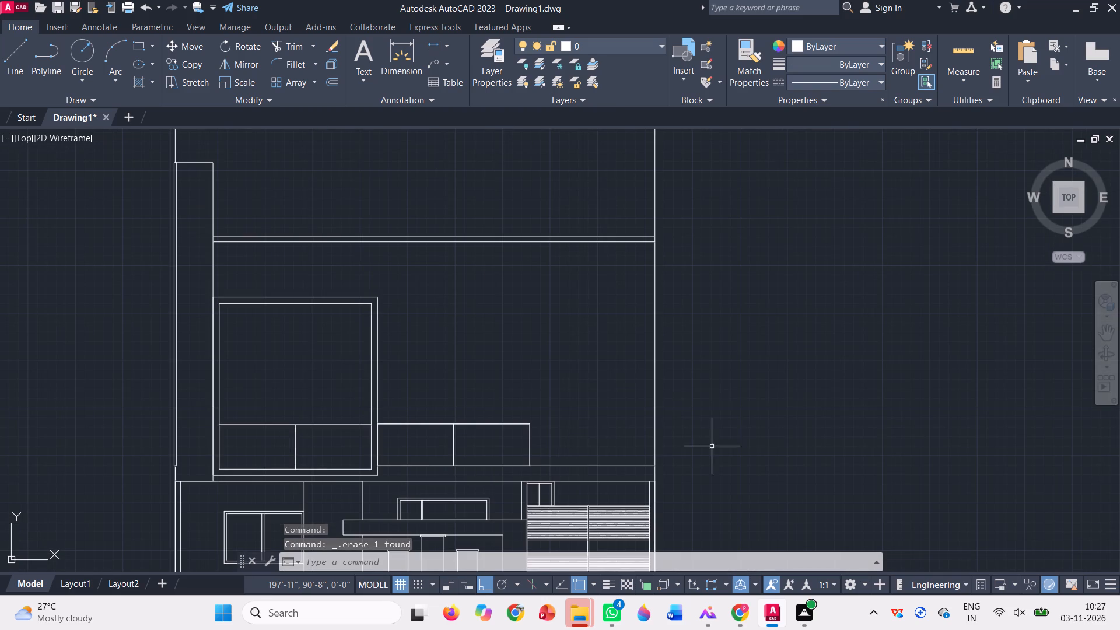
scroll(714, 441, up, 1)
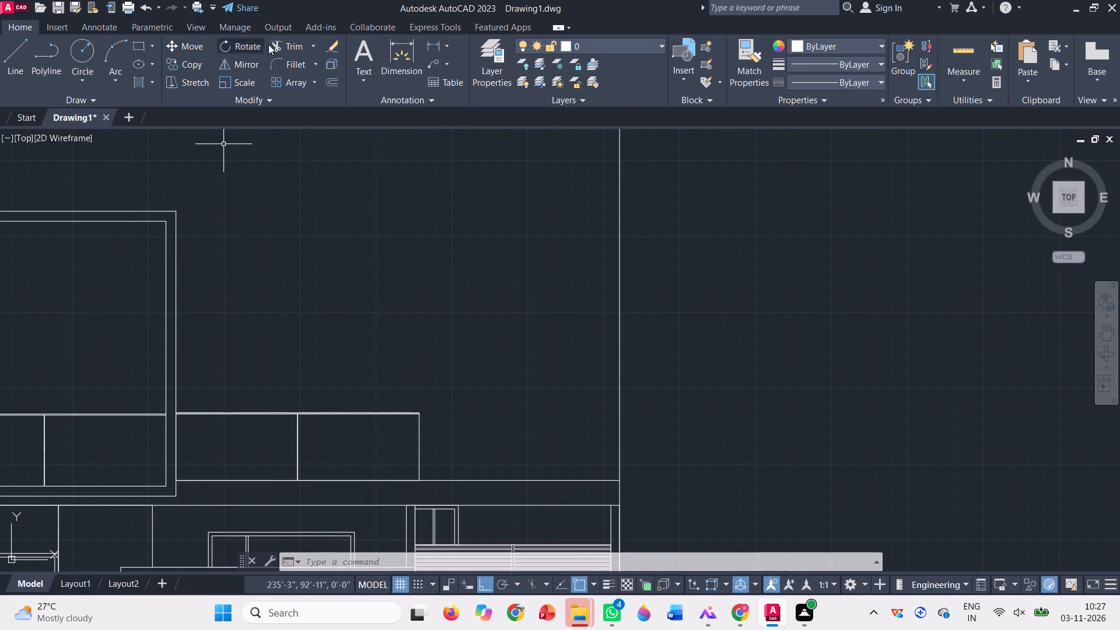
click(286, 48)
click(421, 439)
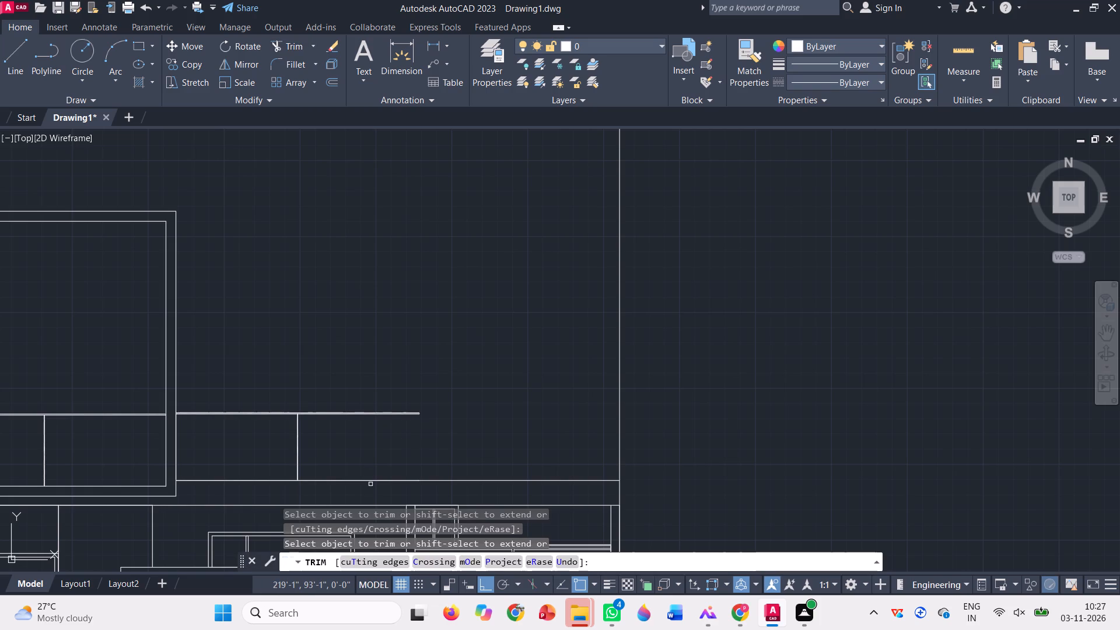
click(365, 482)
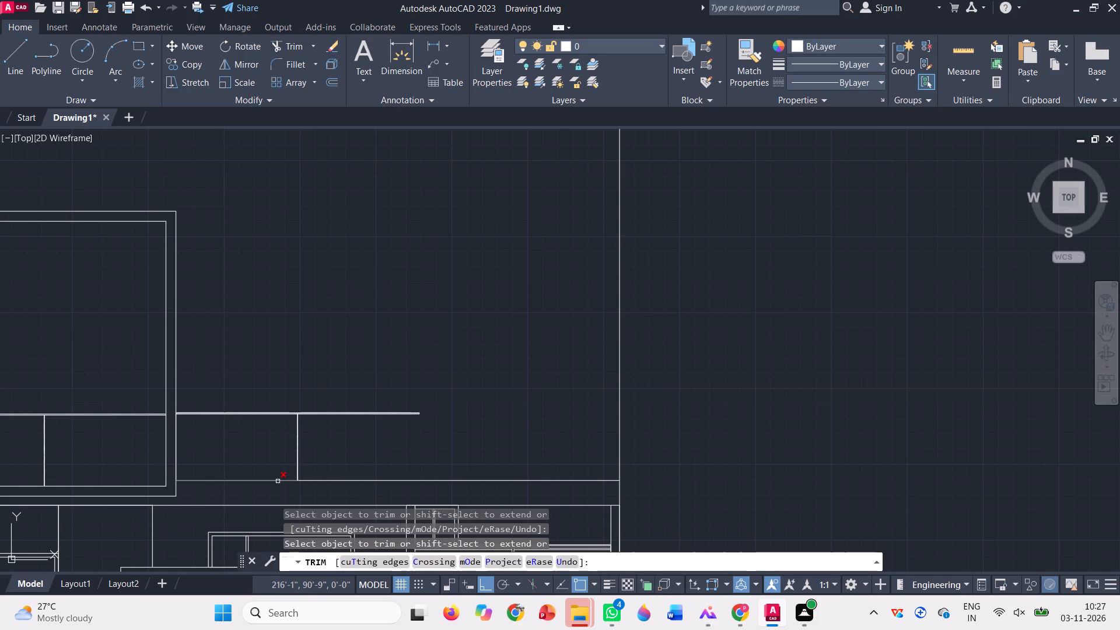
click(278, 481)
key(Escape)
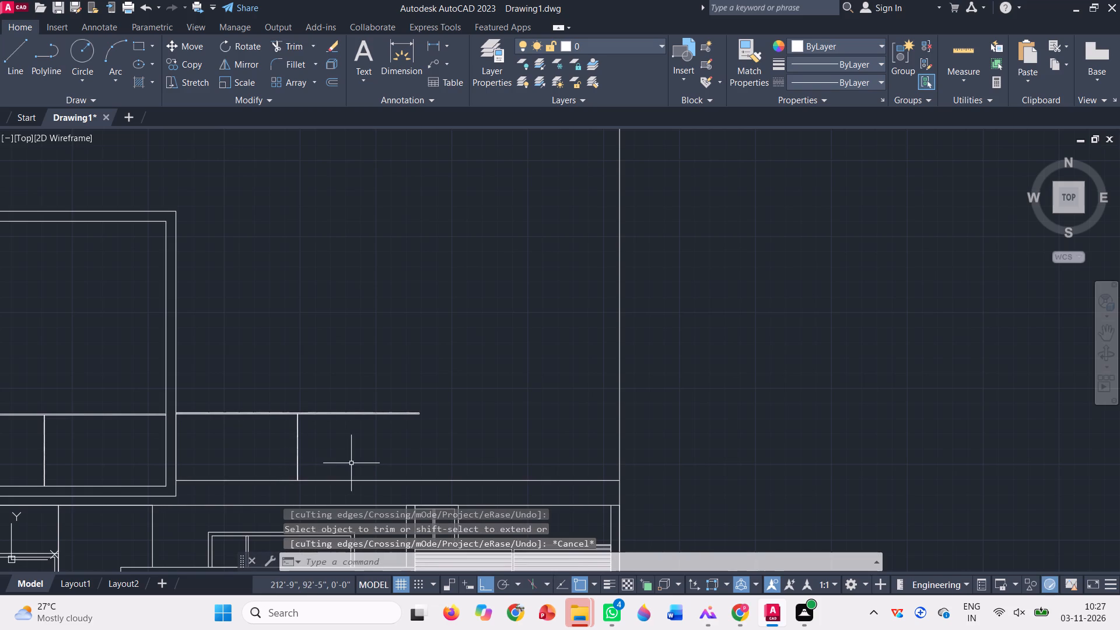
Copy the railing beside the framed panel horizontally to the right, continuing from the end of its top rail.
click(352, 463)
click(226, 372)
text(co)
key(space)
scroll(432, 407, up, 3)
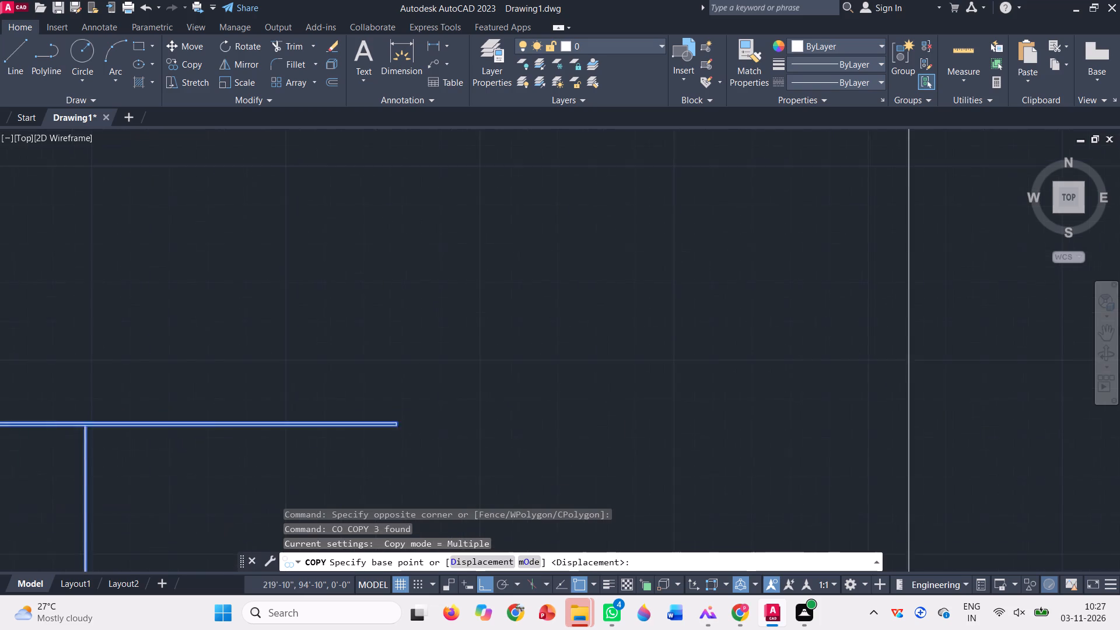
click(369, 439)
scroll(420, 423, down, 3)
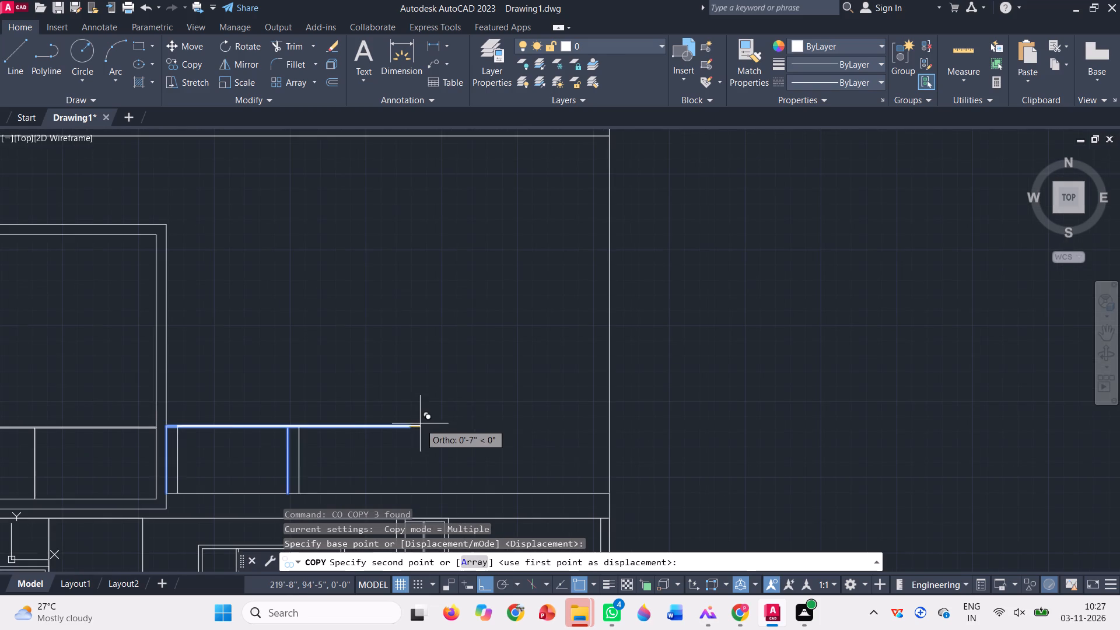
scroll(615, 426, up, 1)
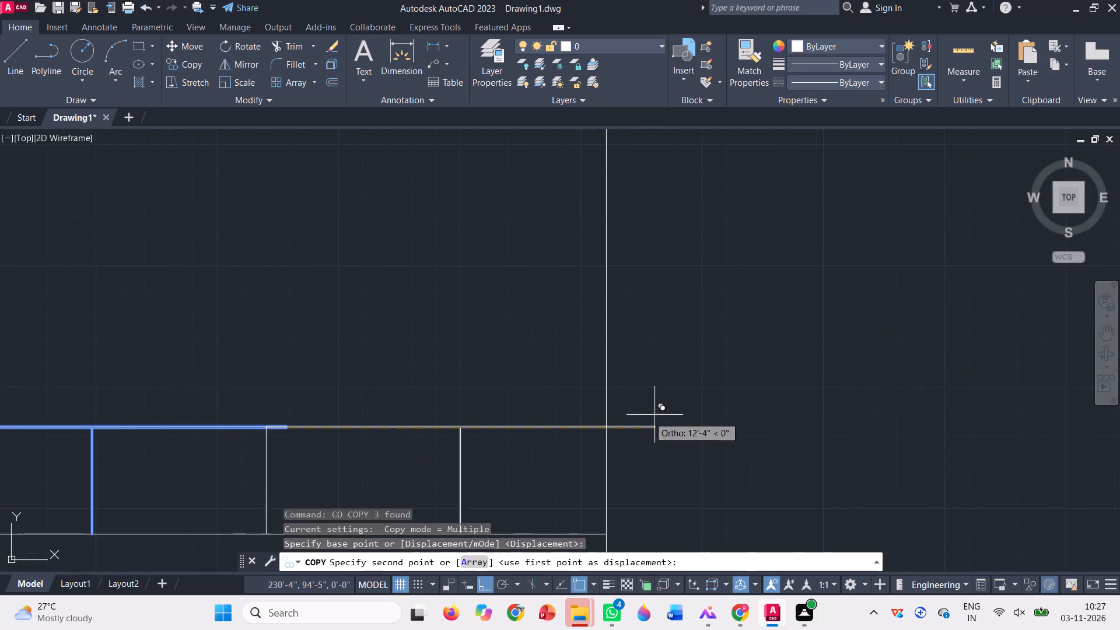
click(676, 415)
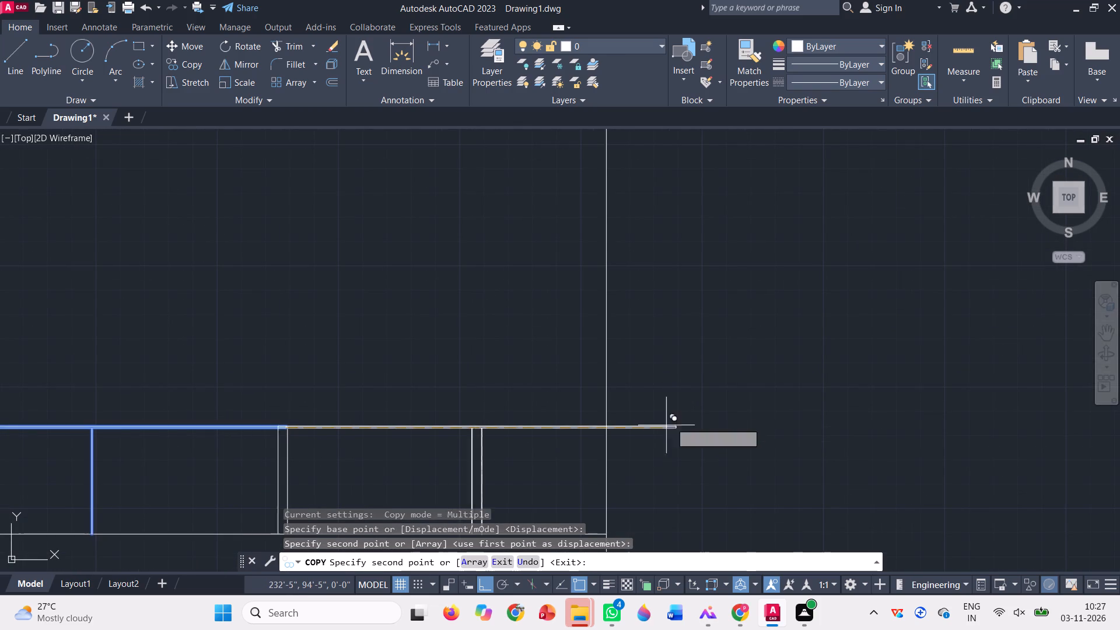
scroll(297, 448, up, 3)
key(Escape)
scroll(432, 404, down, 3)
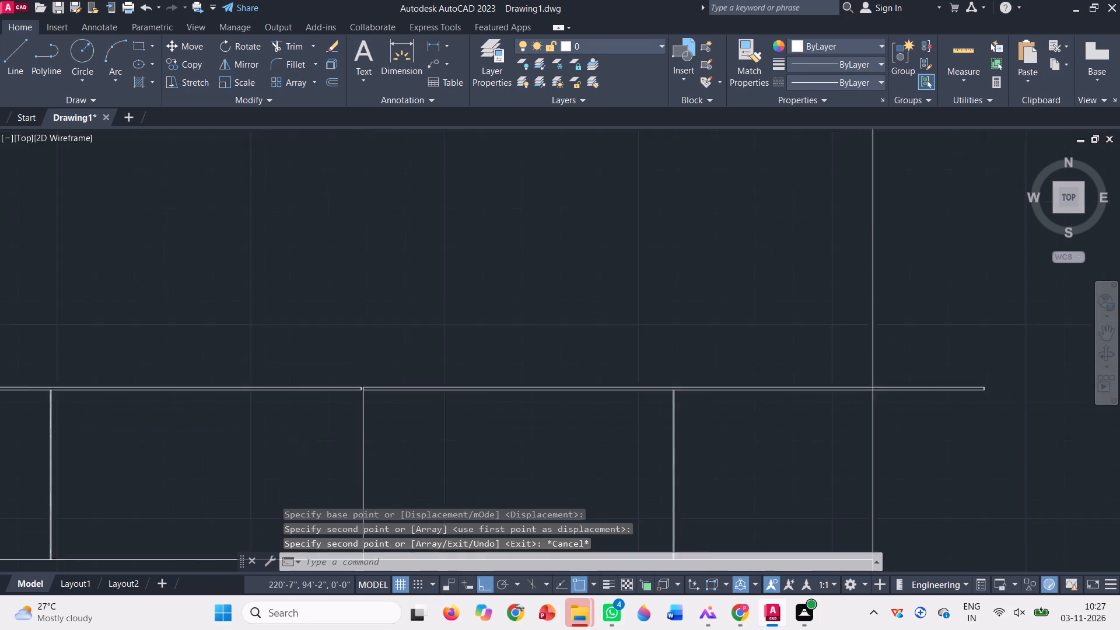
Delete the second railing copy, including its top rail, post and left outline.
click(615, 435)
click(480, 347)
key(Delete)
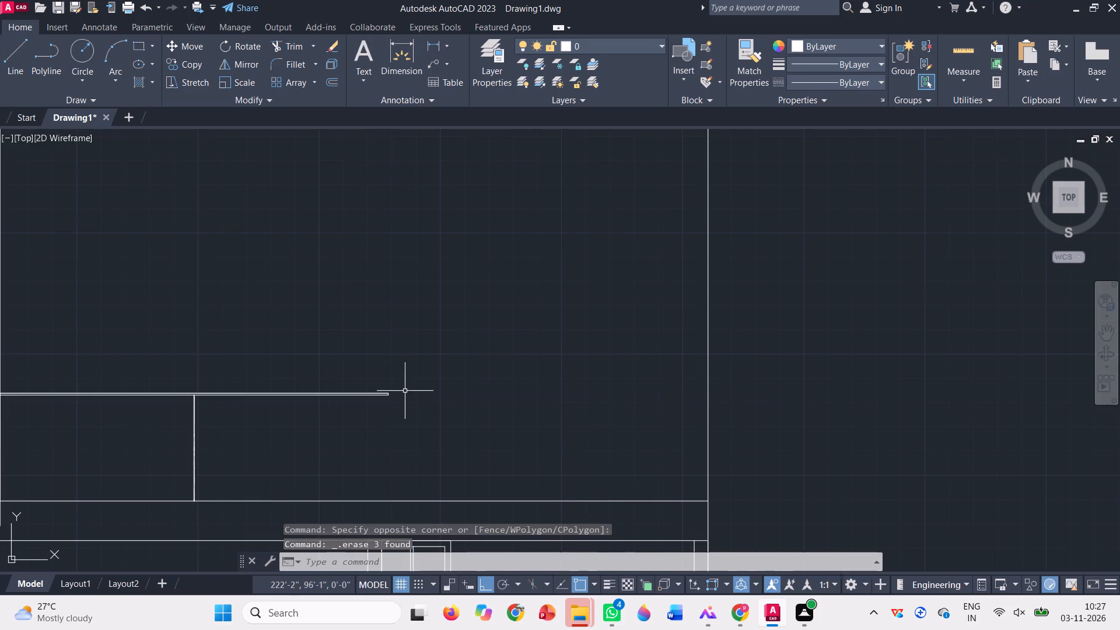
Trim the short vertical line closing the right end of the top rail beside the framed panel.
click(298, 44)
scroll(397, 406, up, 3)
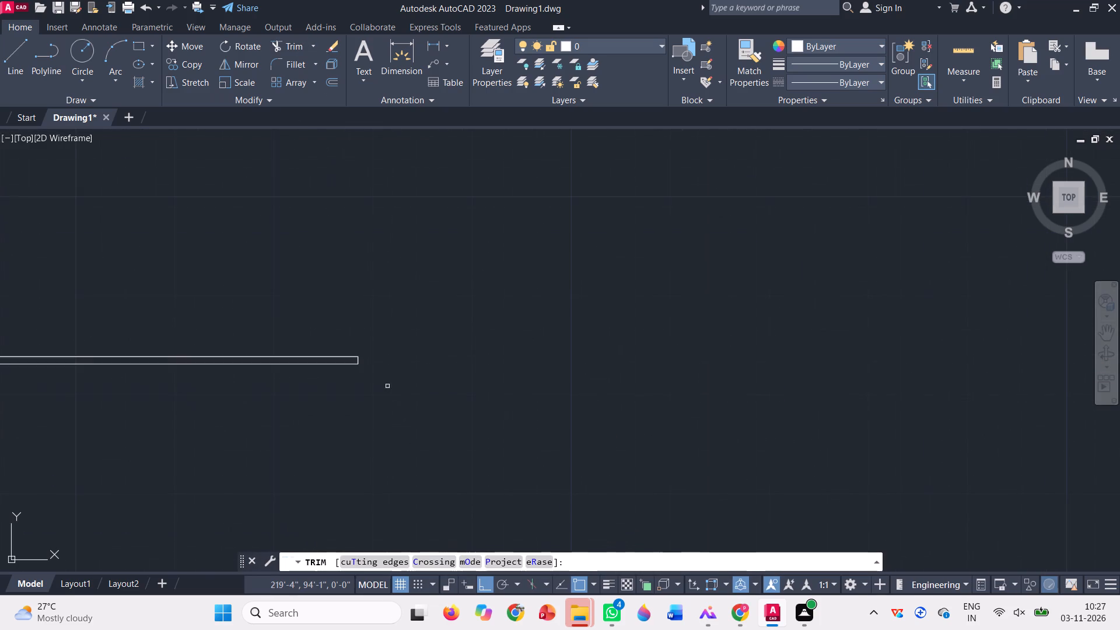
scroll(357, 359, up, 5)
click(357, 359)
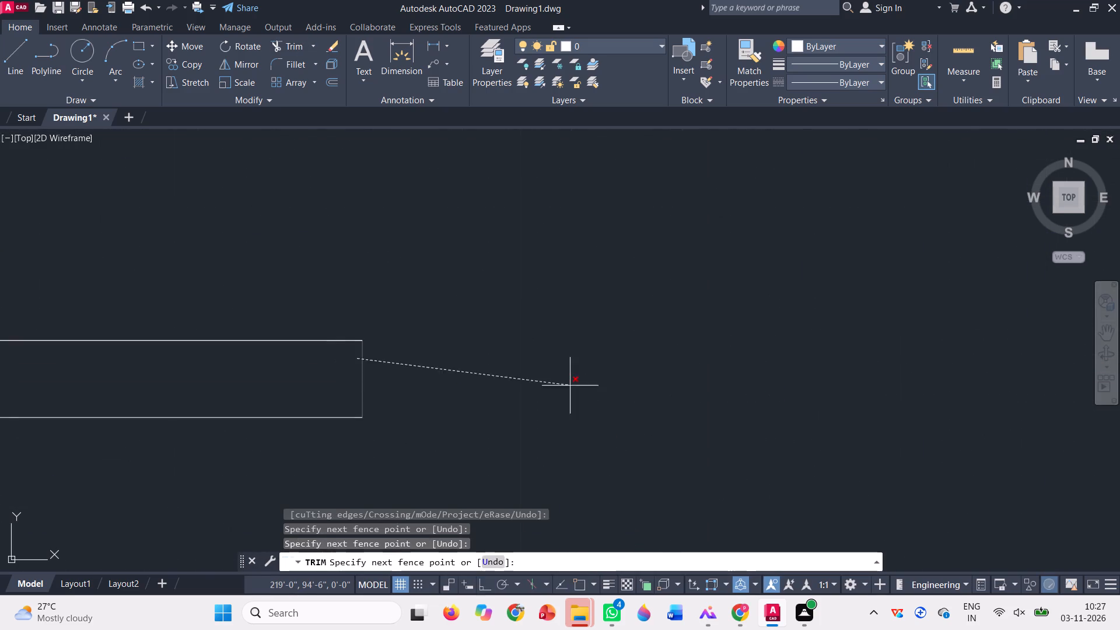
Complete the trim of the short vertical line closing the end of the top rail beside the framed panel.
click(570, 386)
Extend both lines of the top rail beside the framed panel to the building's right edge.
click(316, 45)
click(299, 100)
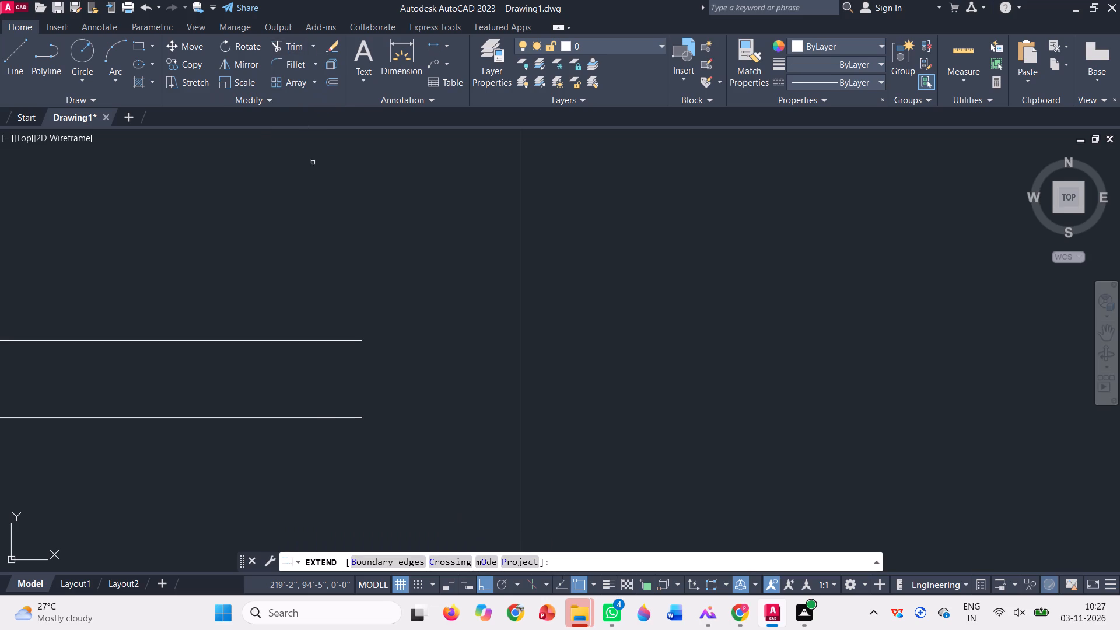
scroll(327, 409, down, 7)
click(282, 418)
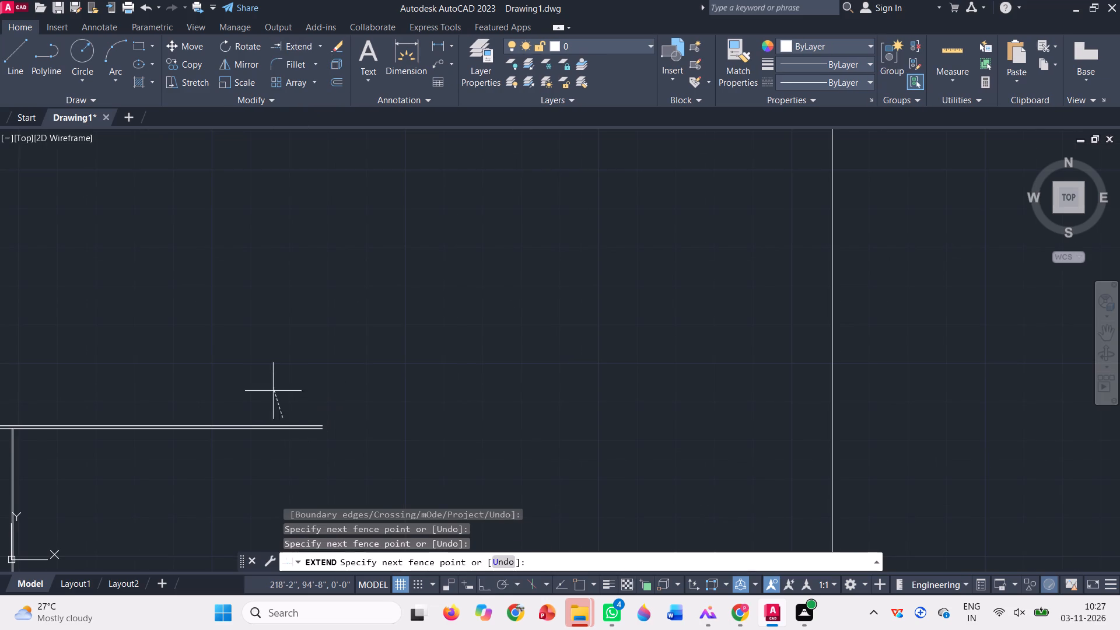
click(275, 464)
scroll(524, 341, down, 4)
key(F1)
scroll(437, 367, up, 2)
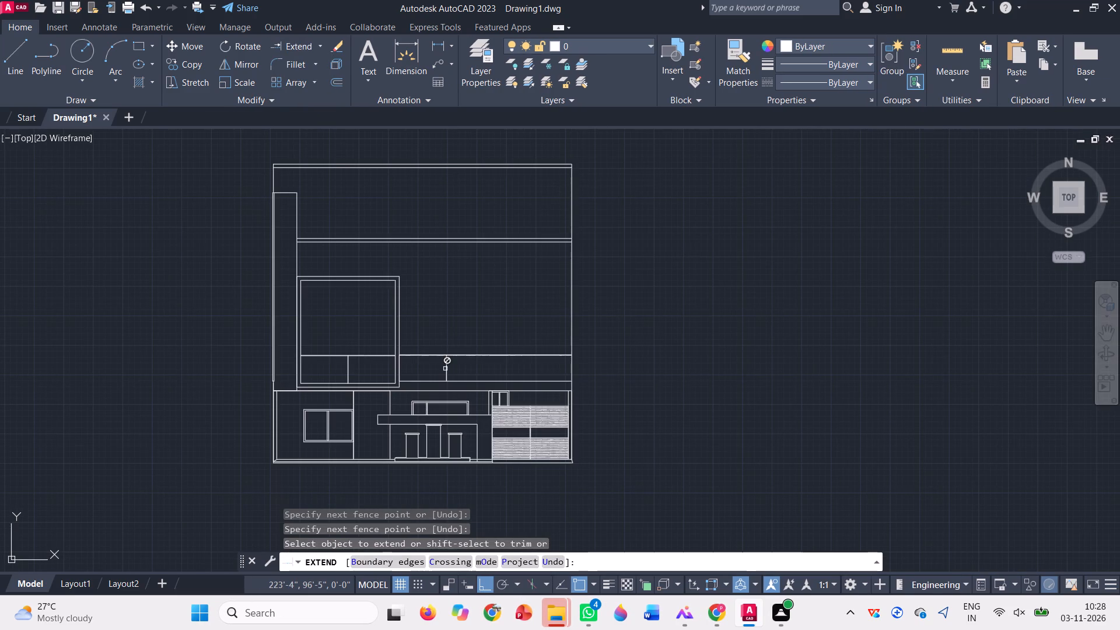
scroll(437, 367, up, 1)
click(963, 83)
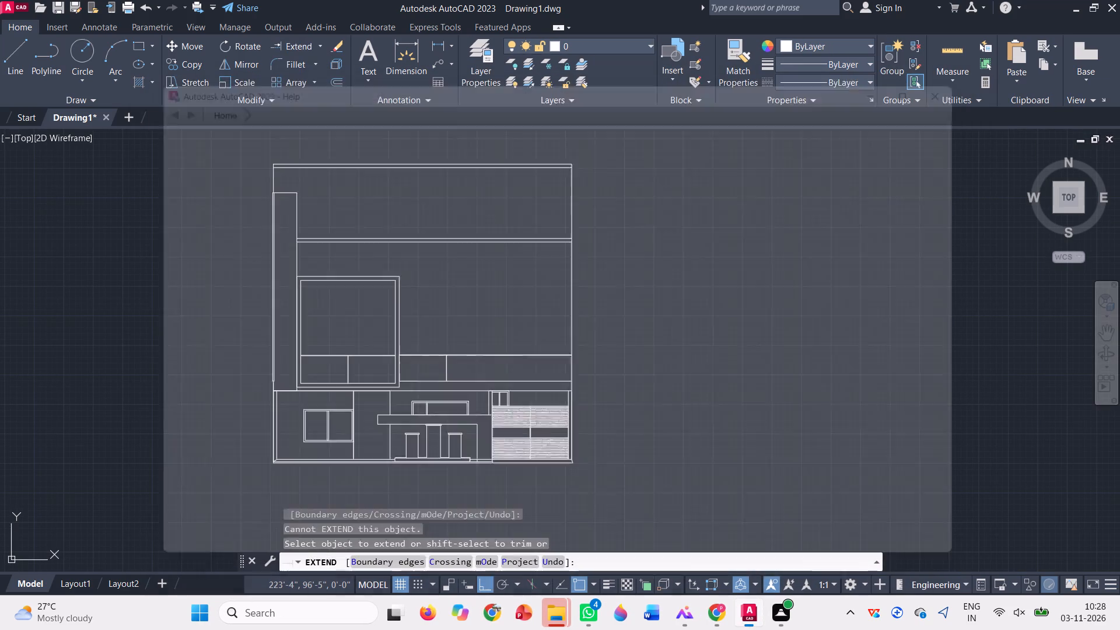
key(Escape)
Copy the railing post beside the framed panel horizontally to the right at about 7'-4" and 14'-7".
scroll(440, 352, up, 4)
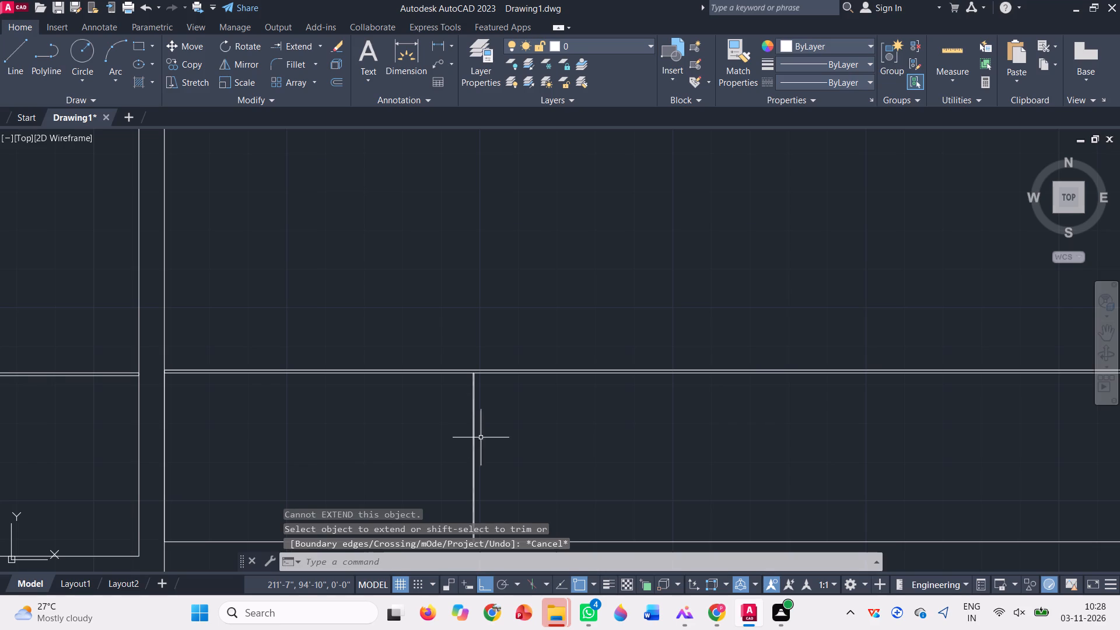
click(483, 437)
click(448, 426)
text(co)
key(space)
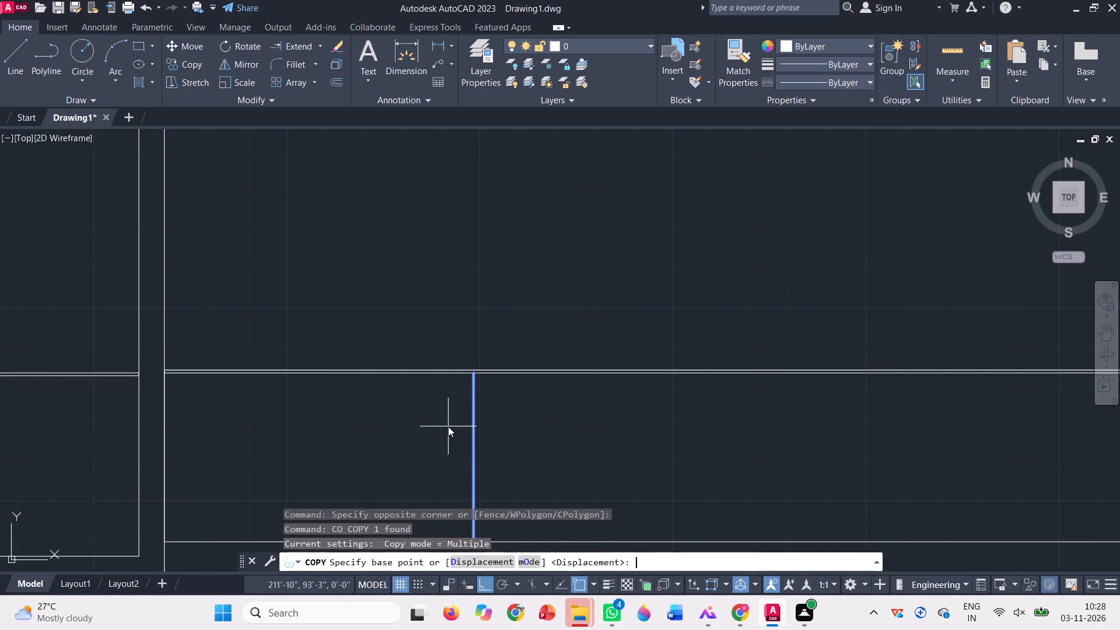
scroll(478, 369, up, 4)
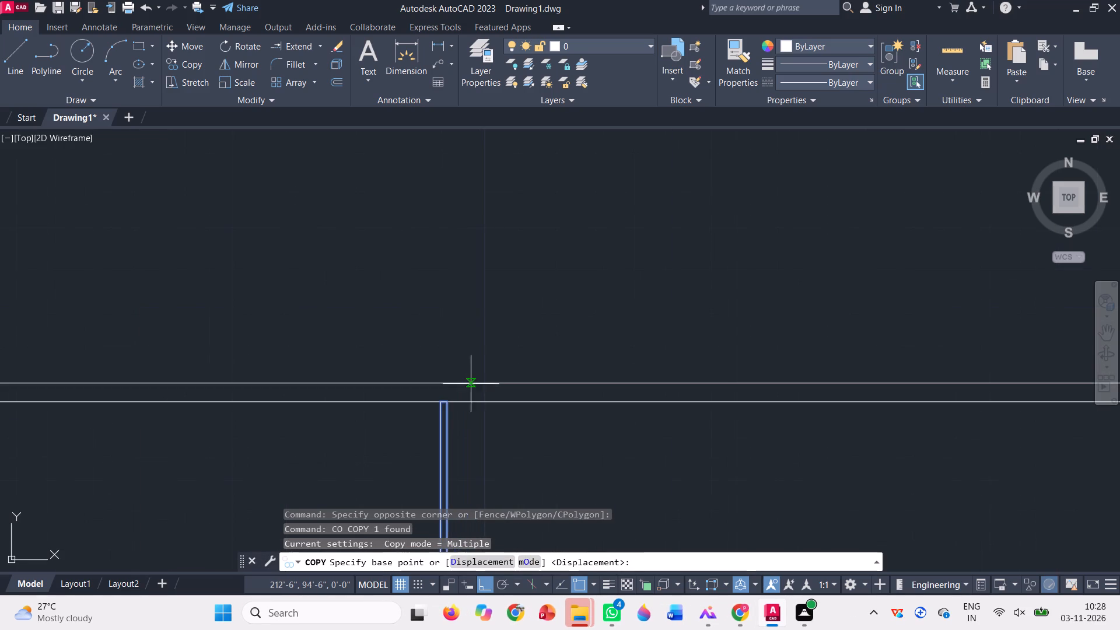
scroll(457, 407, up, 3)
click(408, 385)
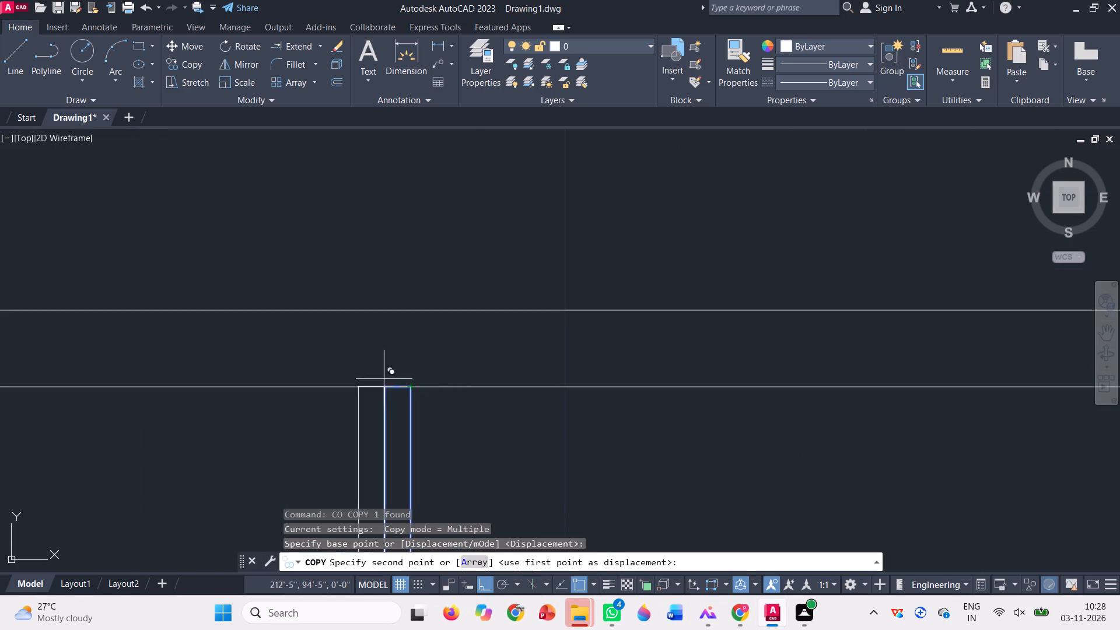
scroll(332, 353, down, 2)
scroll(413, 352, down, 7)
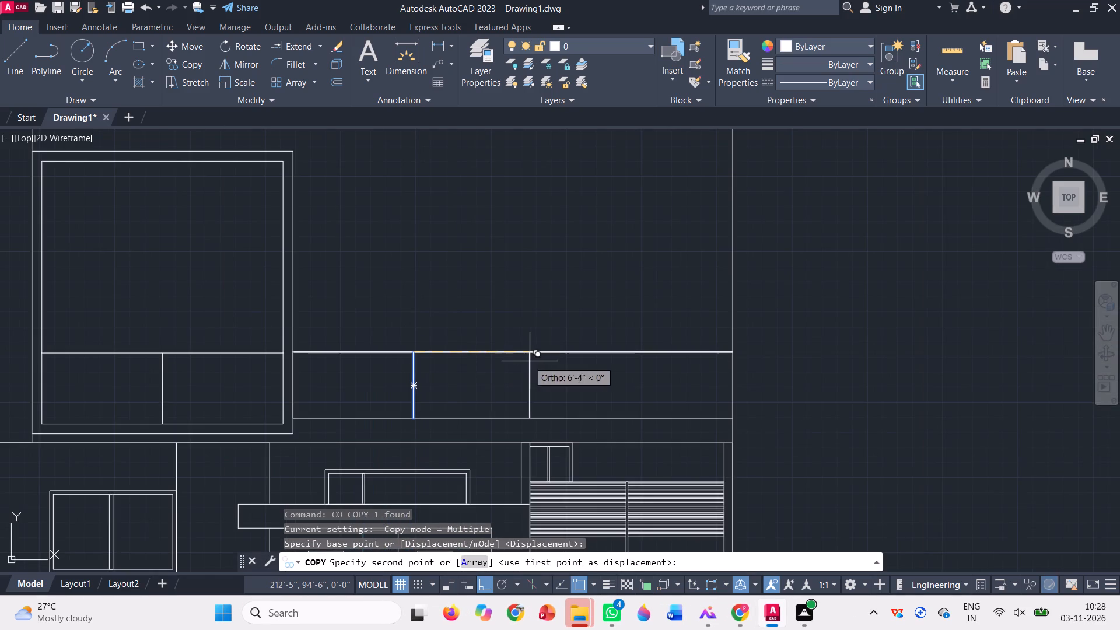
click(547, 360)
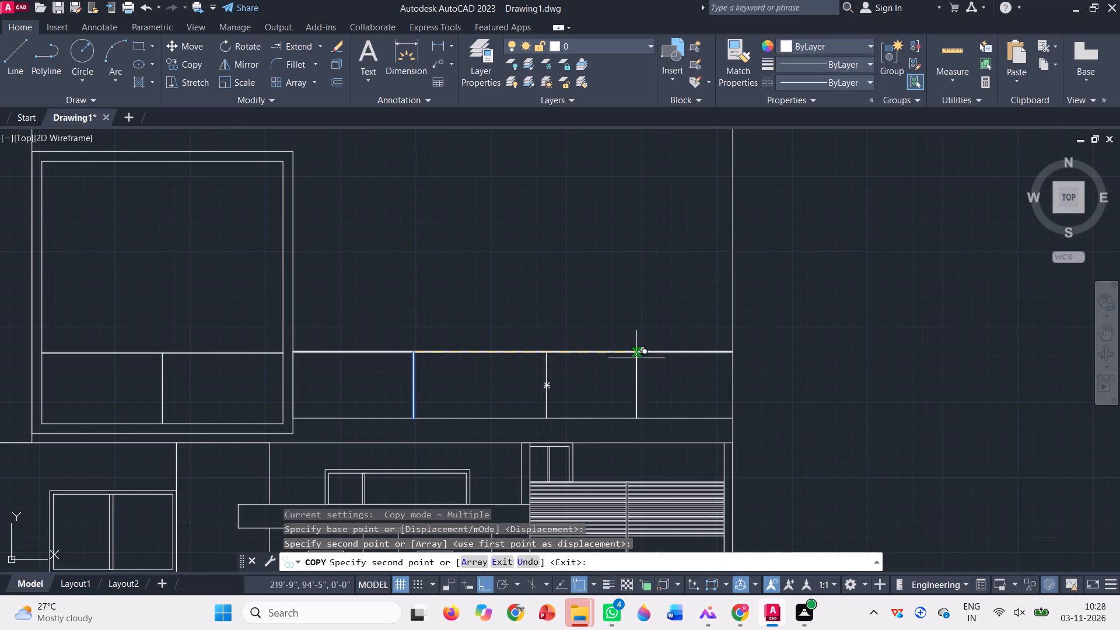
click(678, 361)
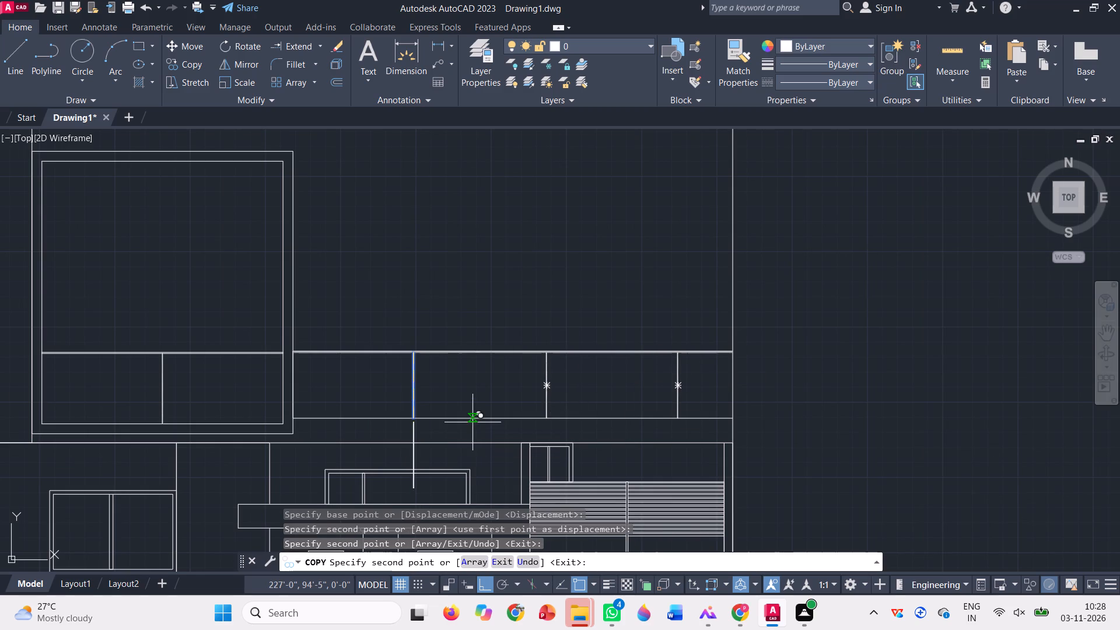
key(Escape)
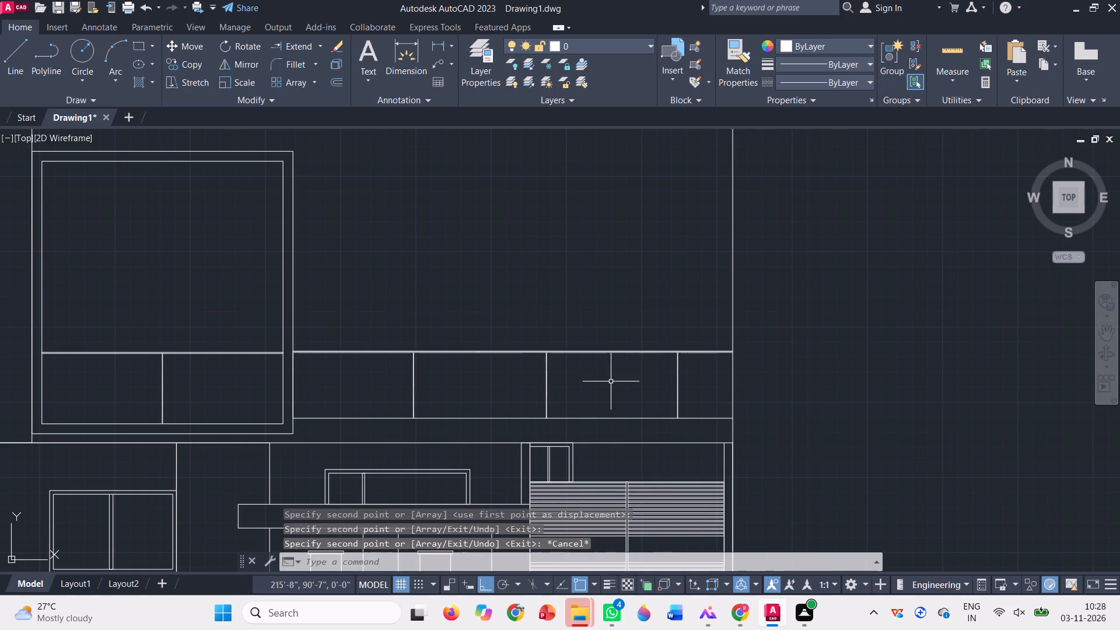
Delete the middle of the three posts in the railing beside the framed panel.
click(568, 394)
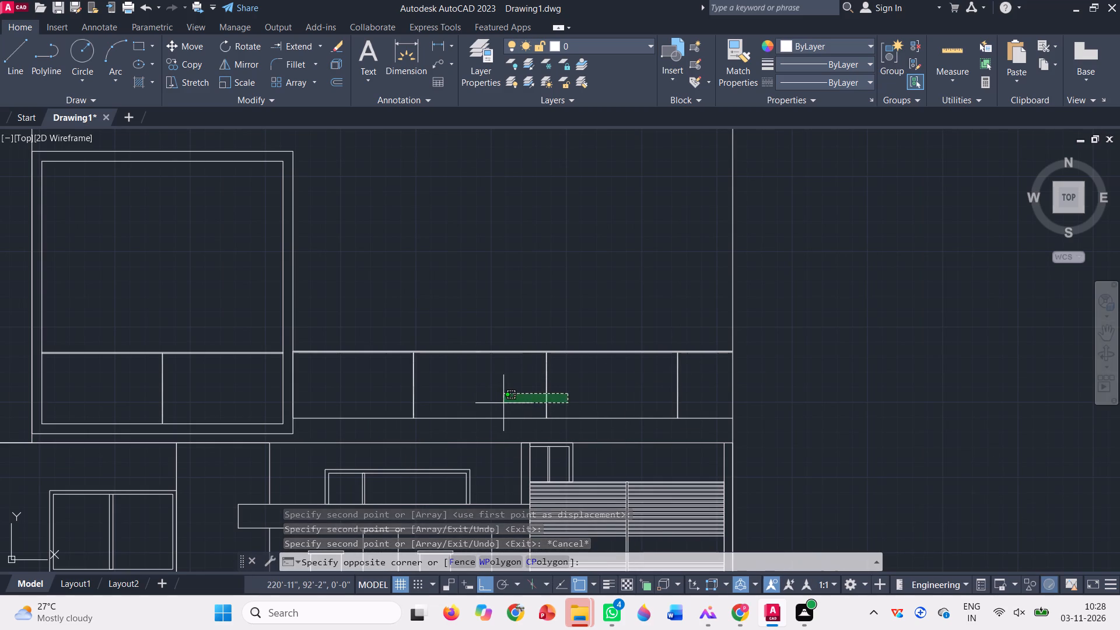
click(503, 403)
key(Delete)
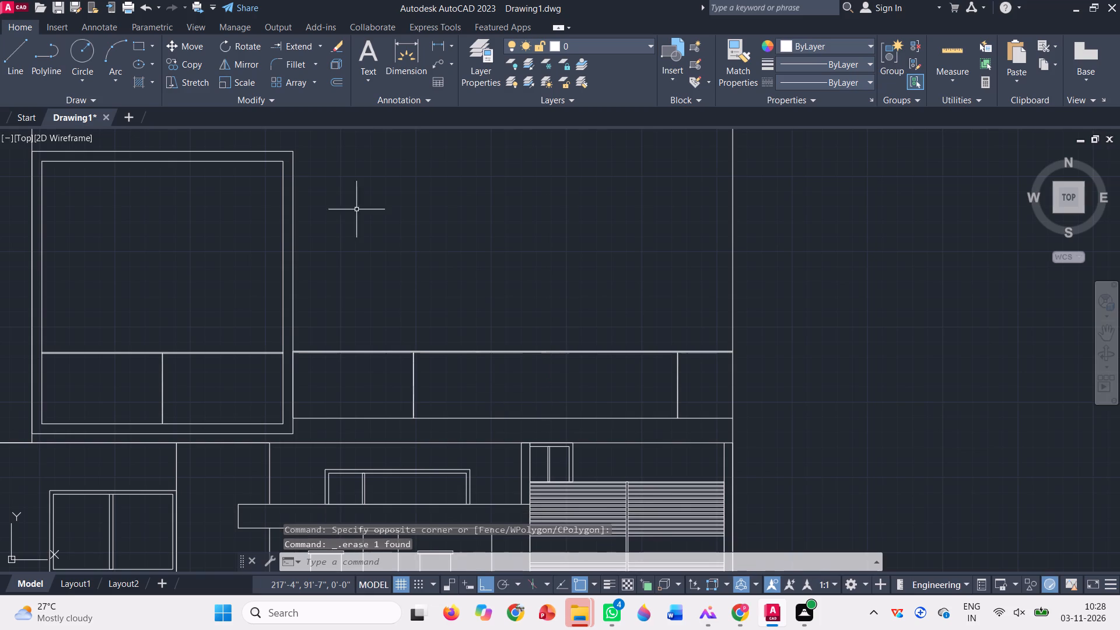
Move the railing's left post about 1'-10" horizontally toward the framed panel.
click(415, 388)
text(m)
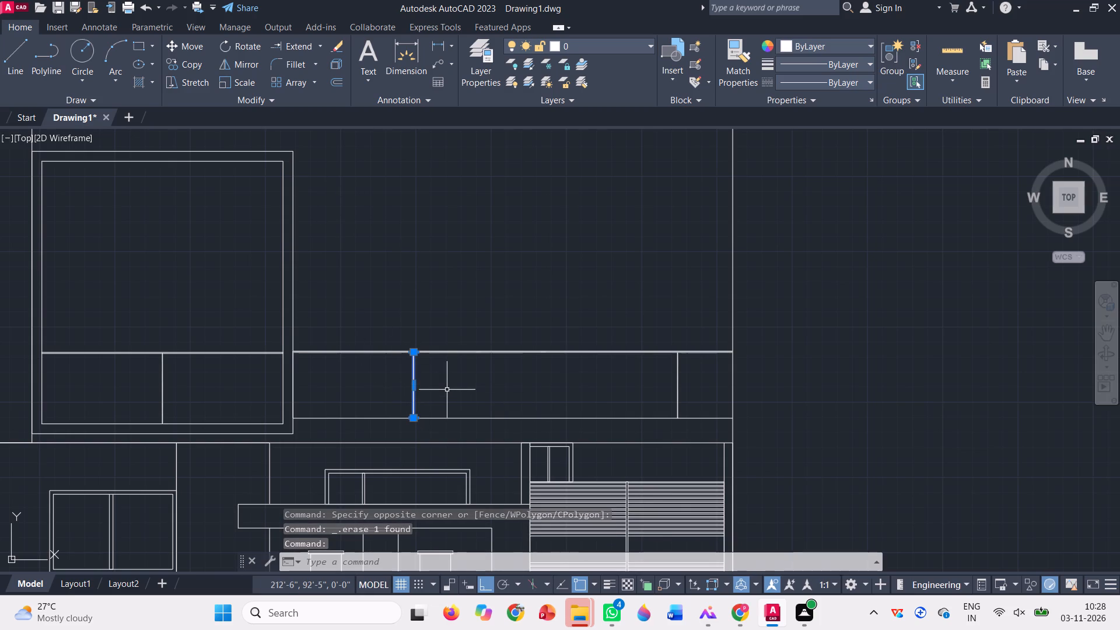
key(space)
click(412, 388)
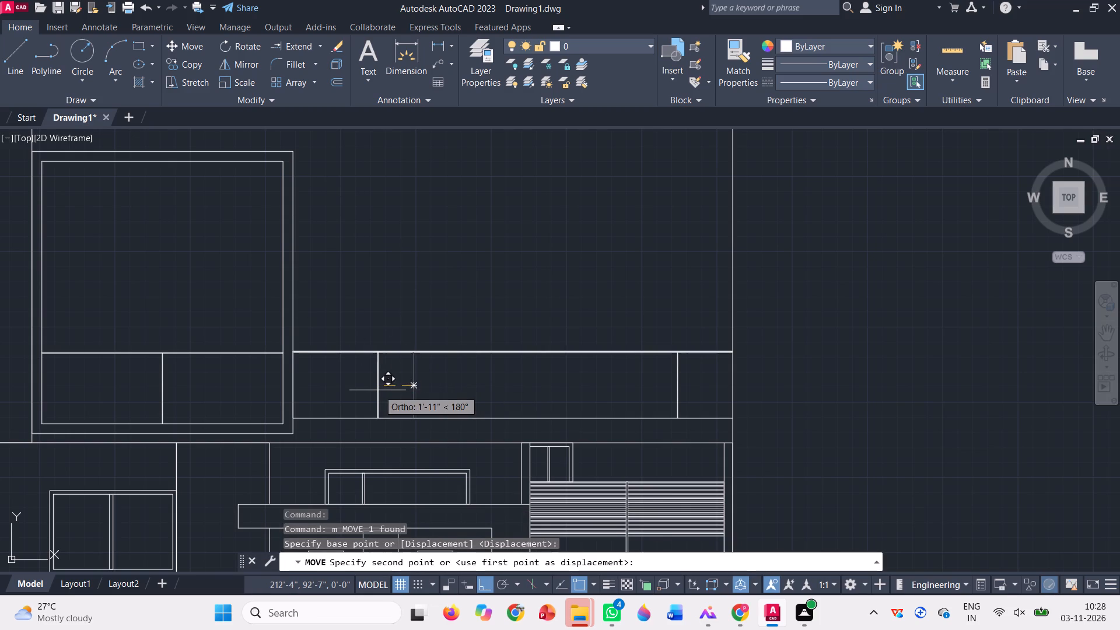
click(380, 392)
Move the railing's right post about 11" horizontally to the left.
click(689, 381)
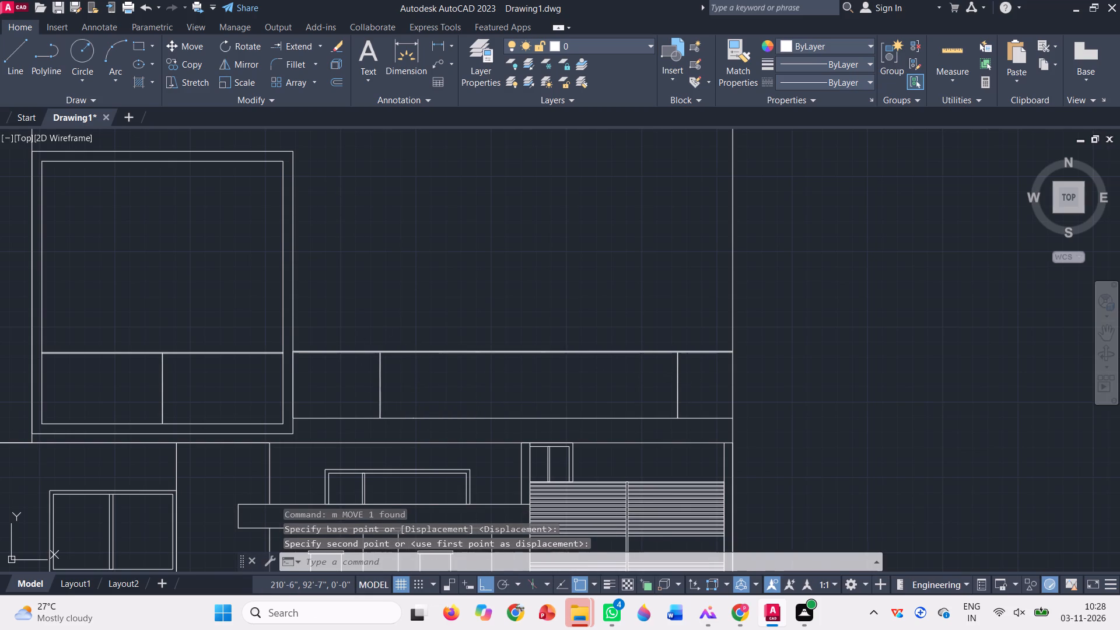
click(661, 376)
text(m)
key(space)
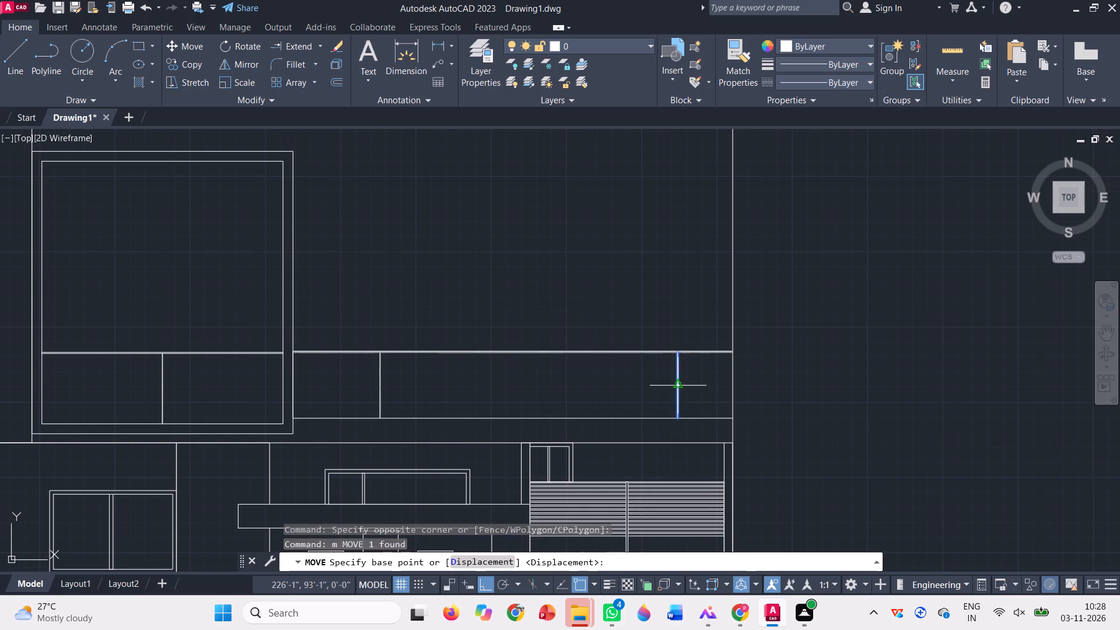
click(680, 388)
click(661, 390)
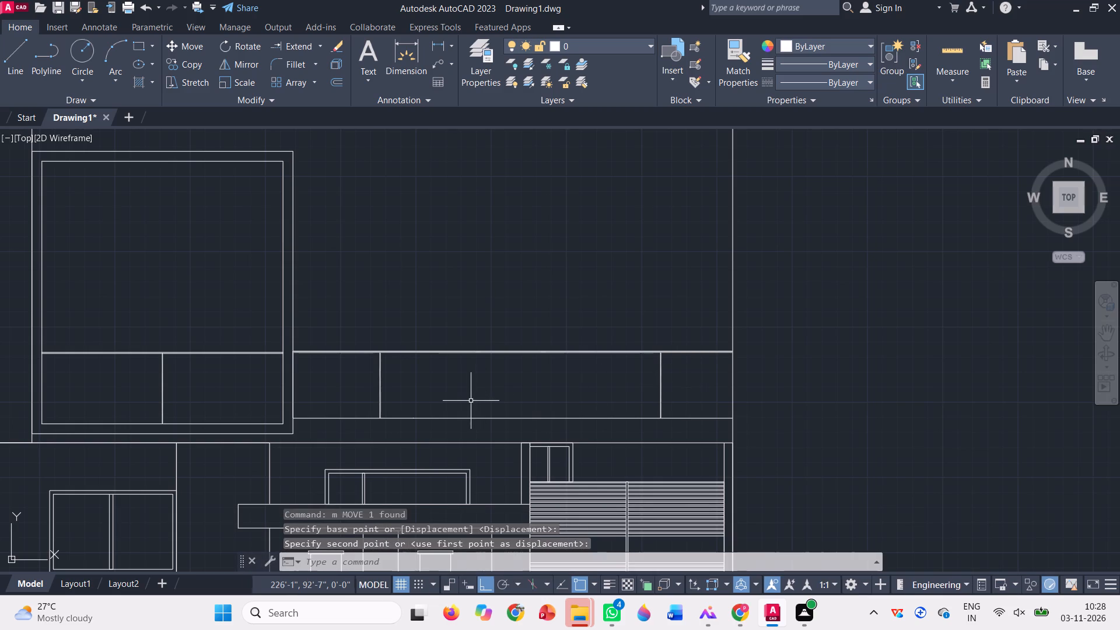
Draw a rectangle about 9'-11" by 4'-3" between the two posts, from the top rail's underside to below the railing's bottom line.
click(139, 47)
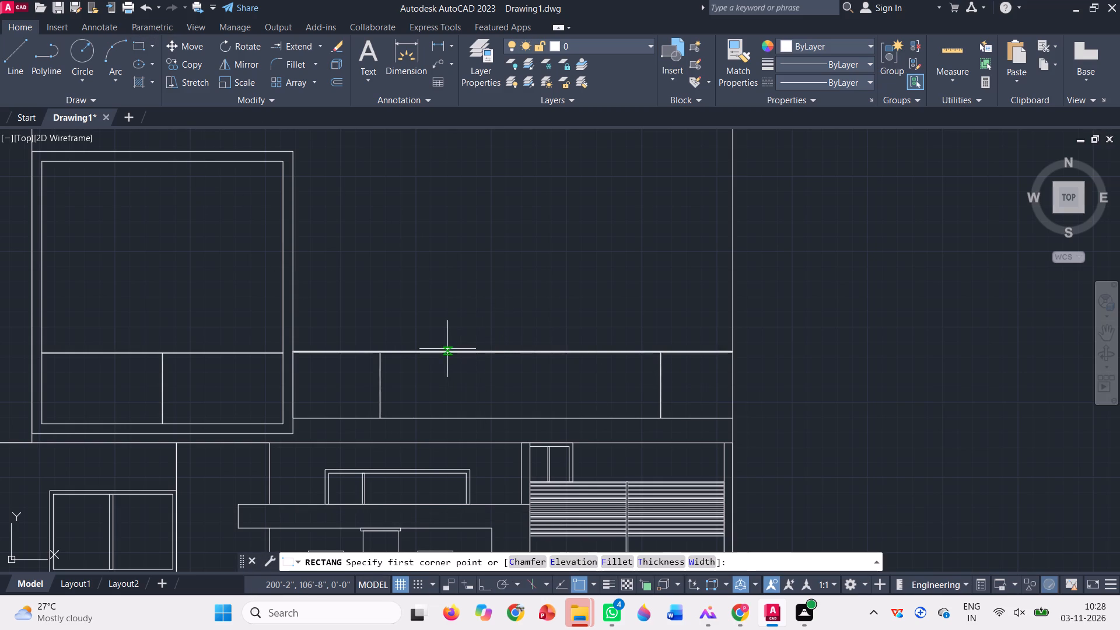
scroll(447, 349, up, 3)
click(402, 347)
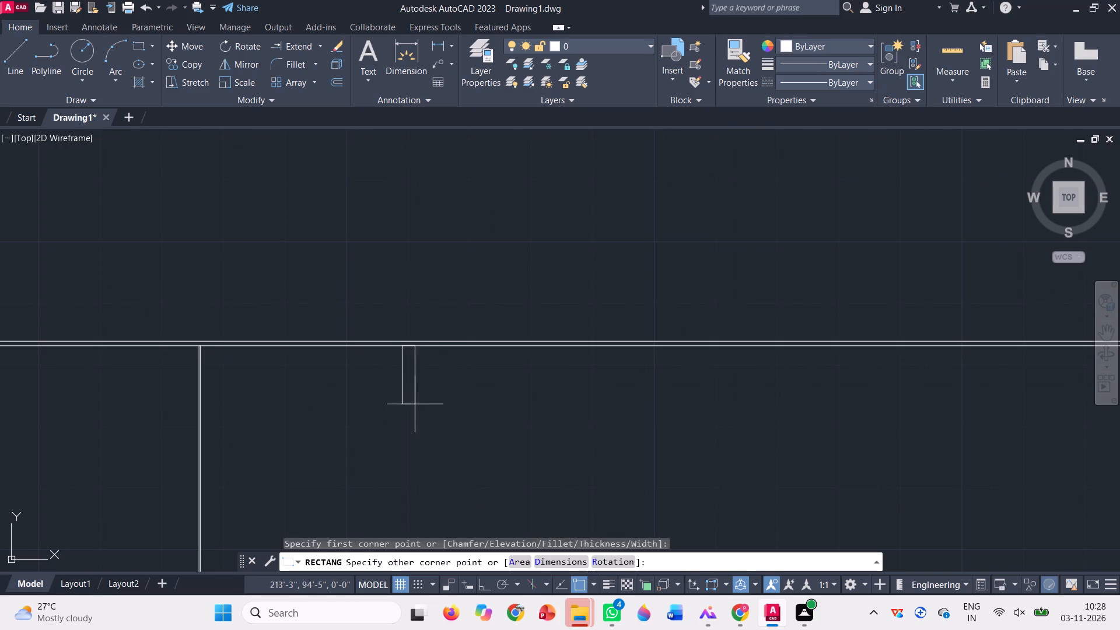
scroll(411, 398, down, 4)
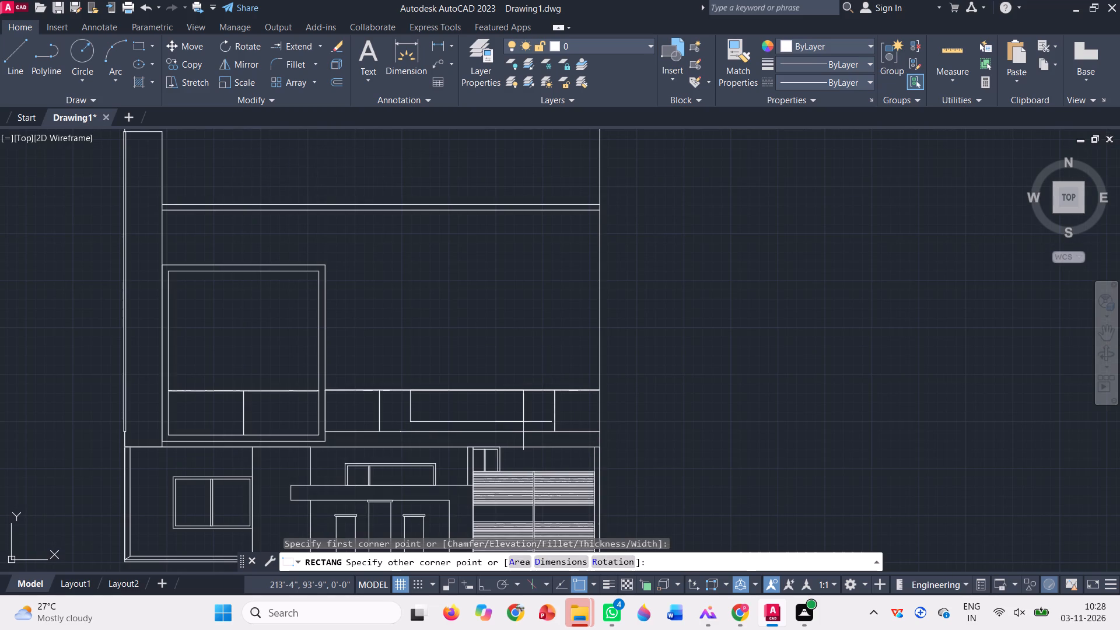
scroll(524, 437, up, 1)
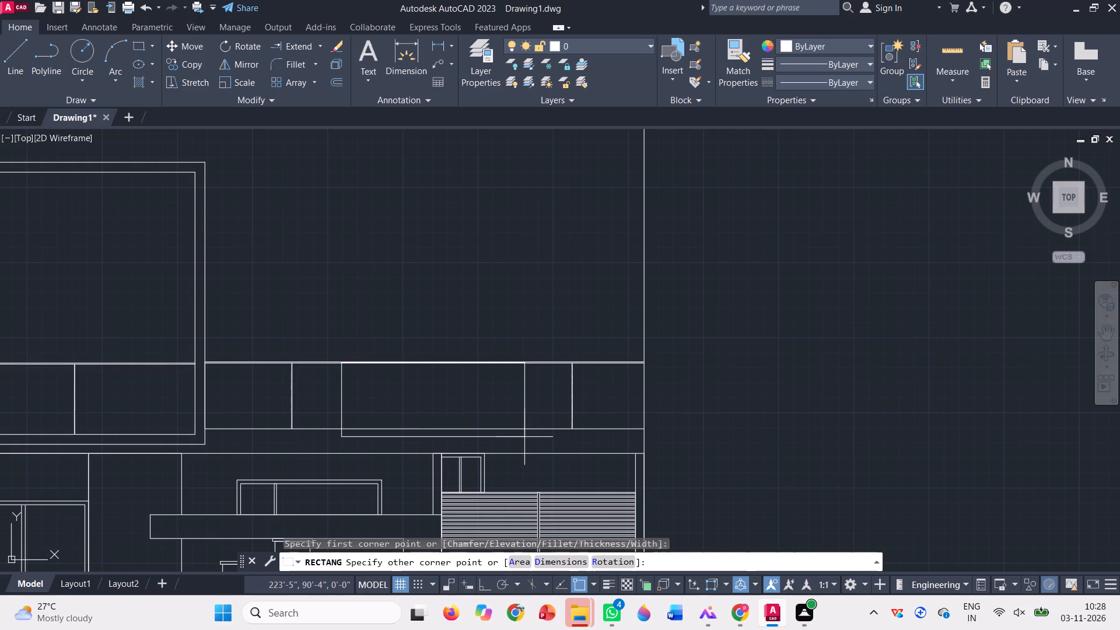
click(520, 440)
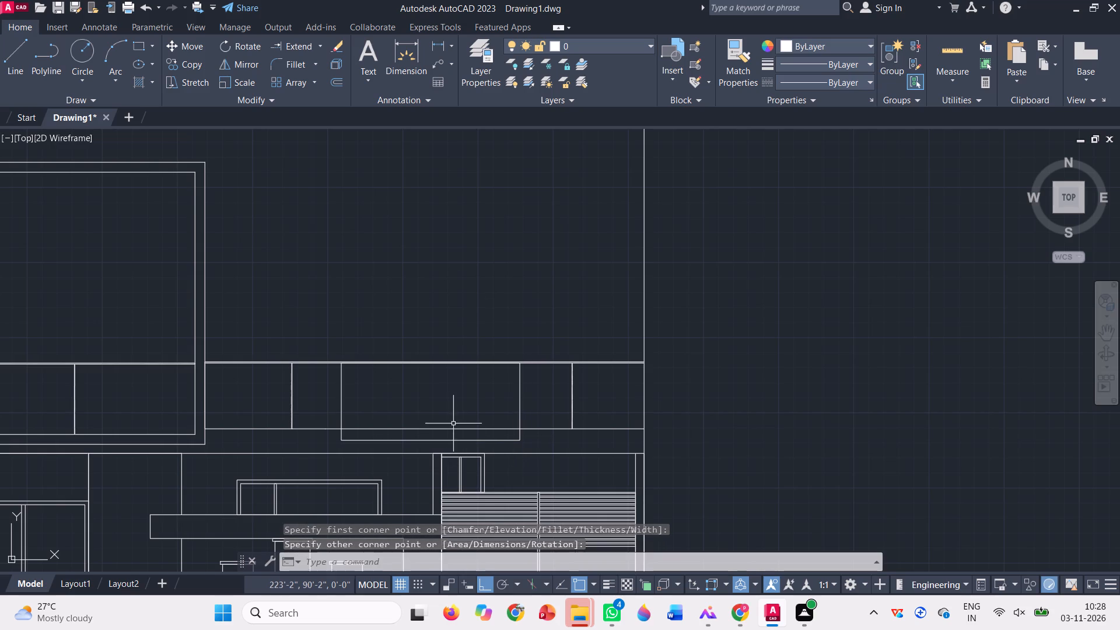
Trim the railing's bottom line inside the new rectangle and the overlapping line along the rectangle's top edge.
click(319, 48)
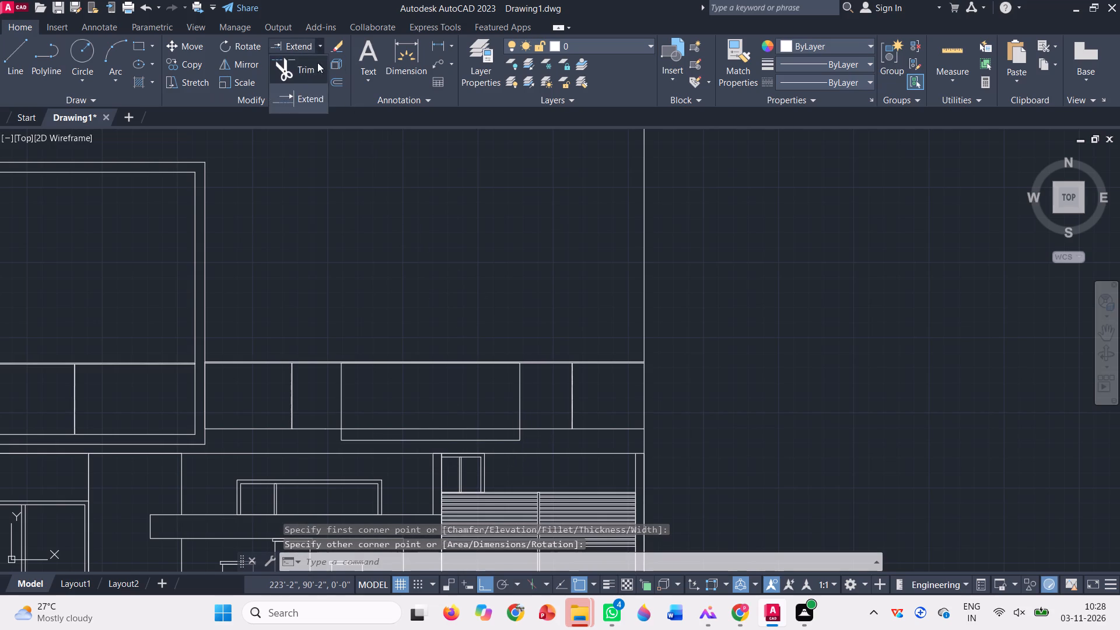
click(316, 67)
scroll(409, 417, up, 2)
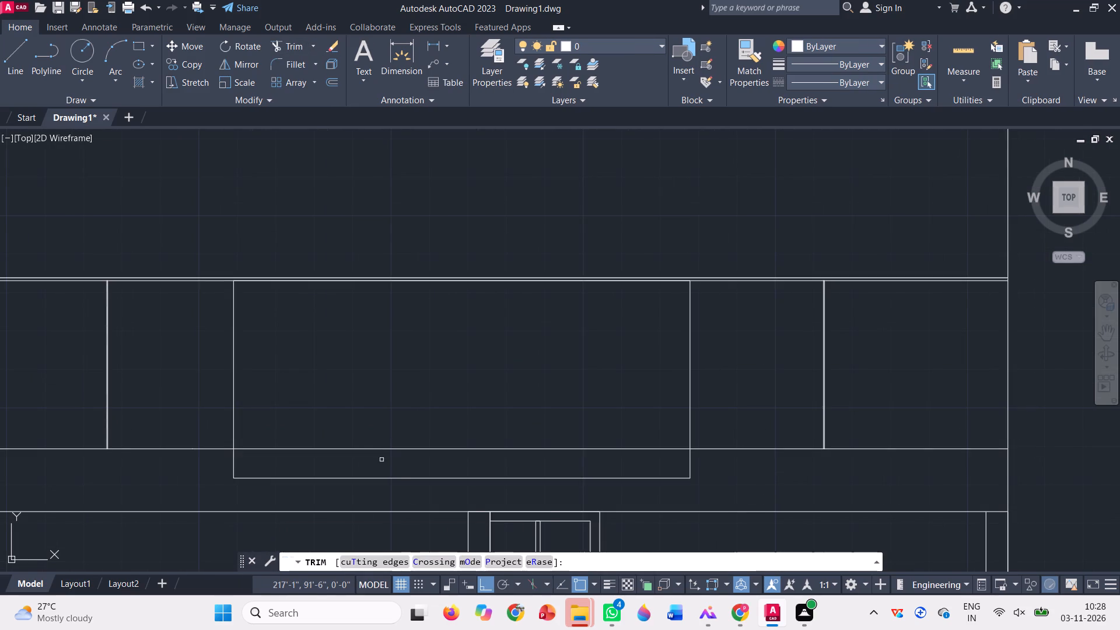
click(381, 460)
click(384, 433)
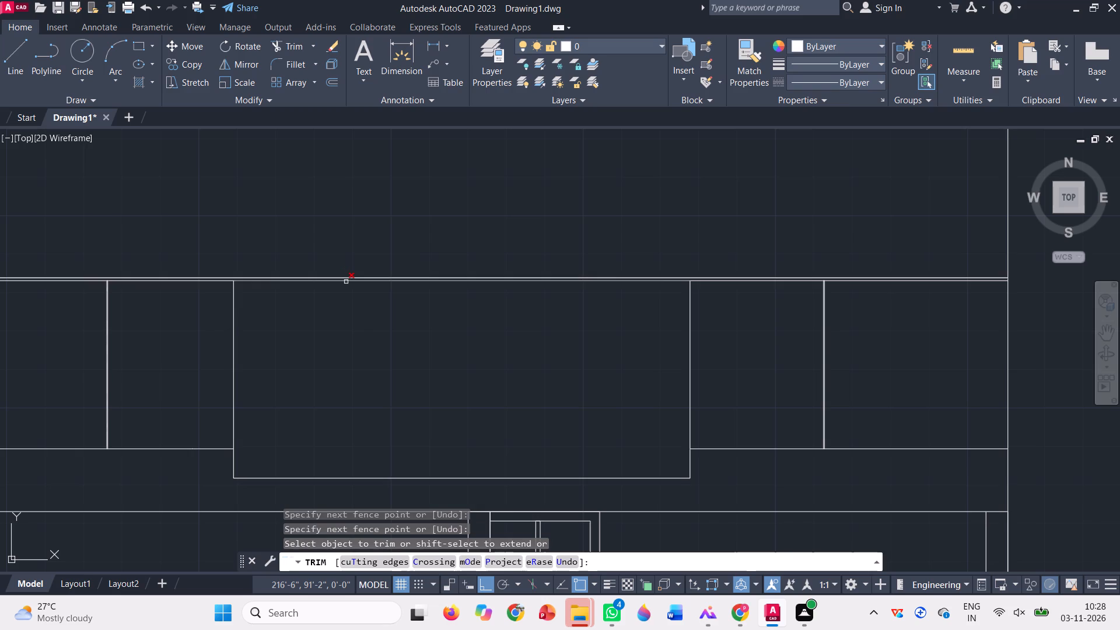
click(346, 282)
key(Escape)
scroll(370, 390, down, 1)
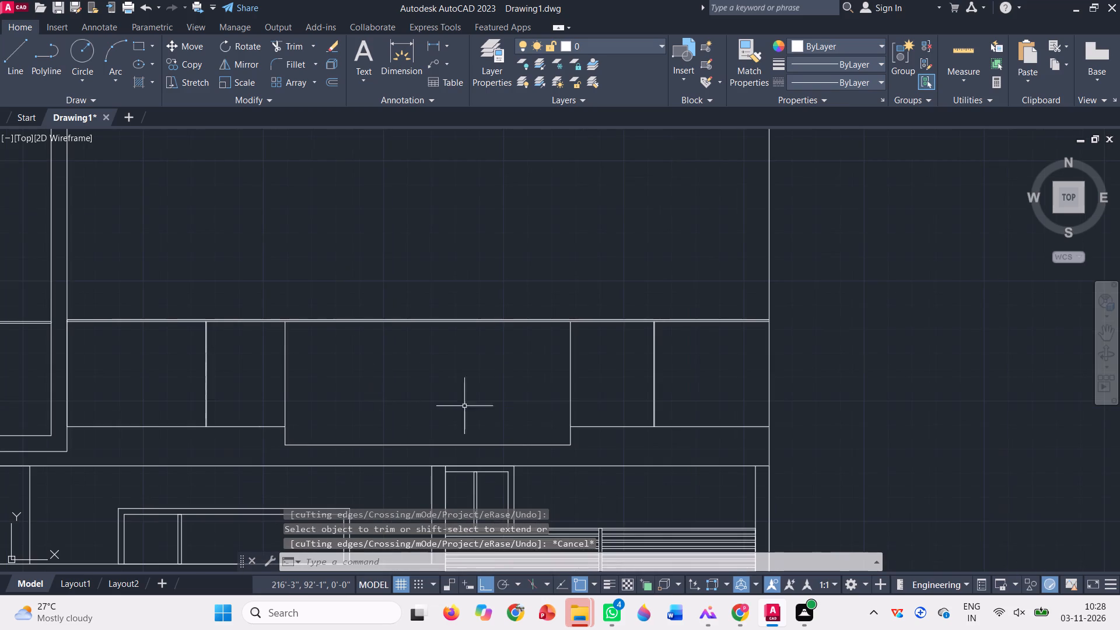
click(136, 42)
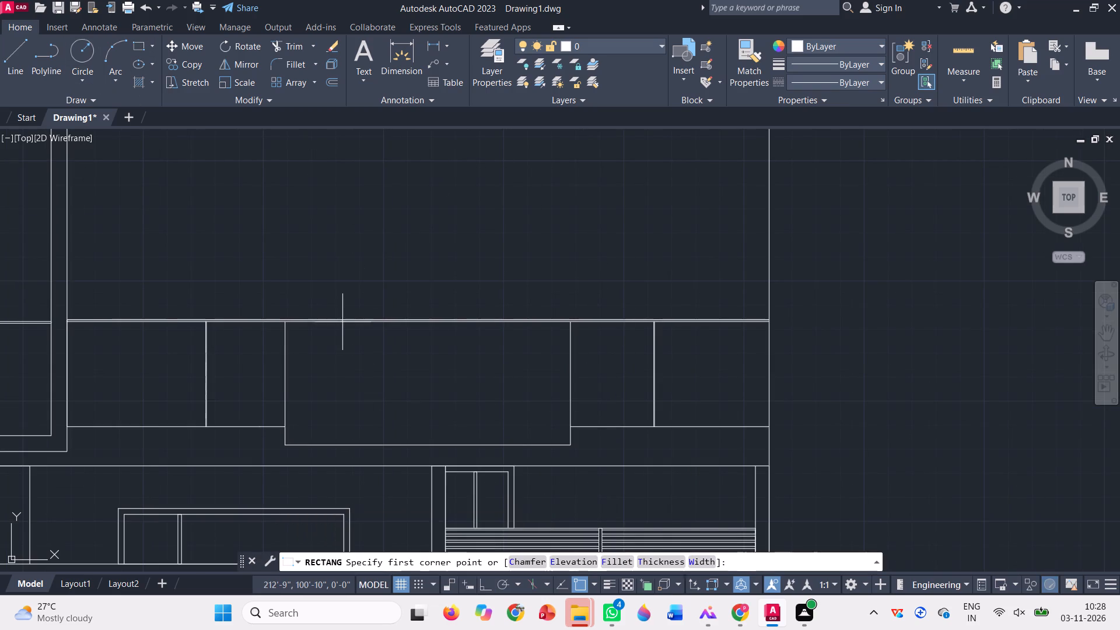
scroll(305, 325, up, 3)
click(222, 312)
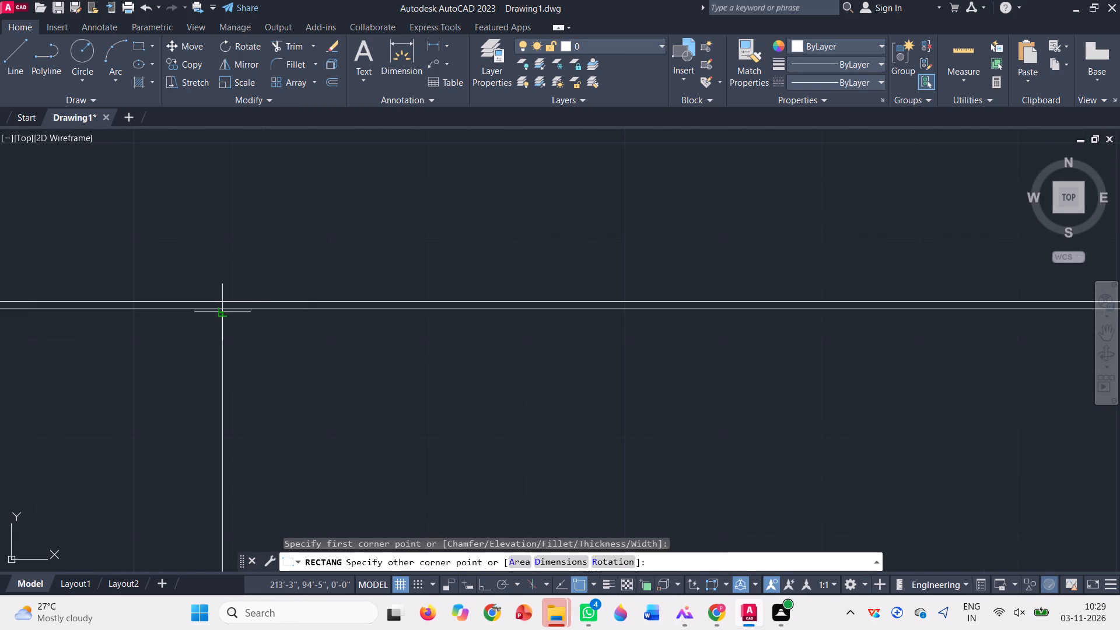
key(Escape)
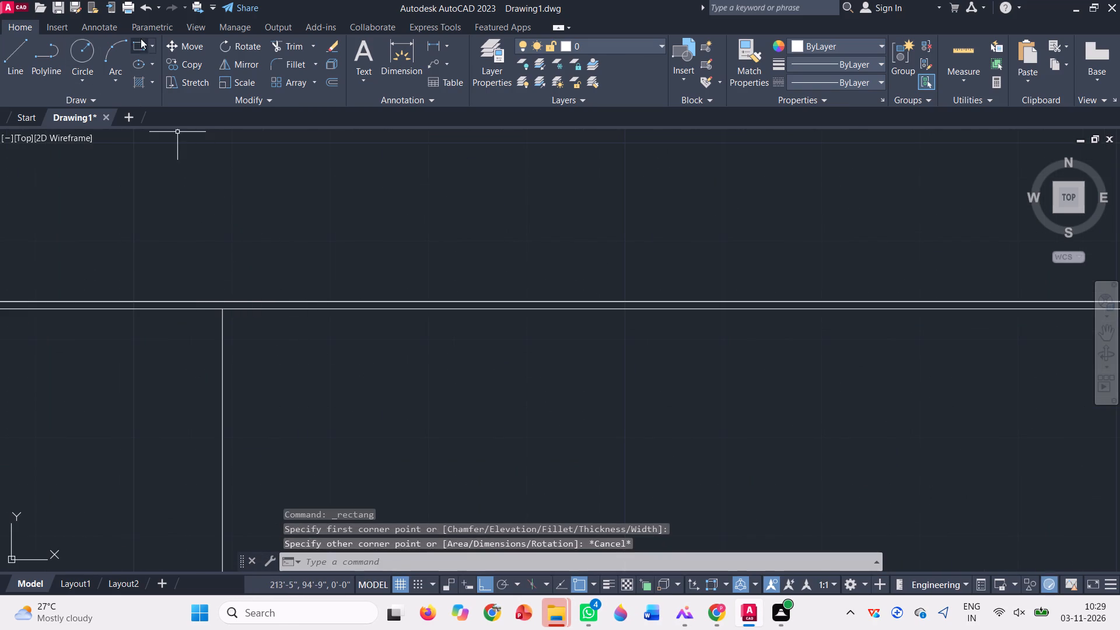
Draw a narrow full-height rectangle about 1" wide inside the left edge of the rectangle between the posts.
click(136, 40)
scroll(220, 315, up, 3)
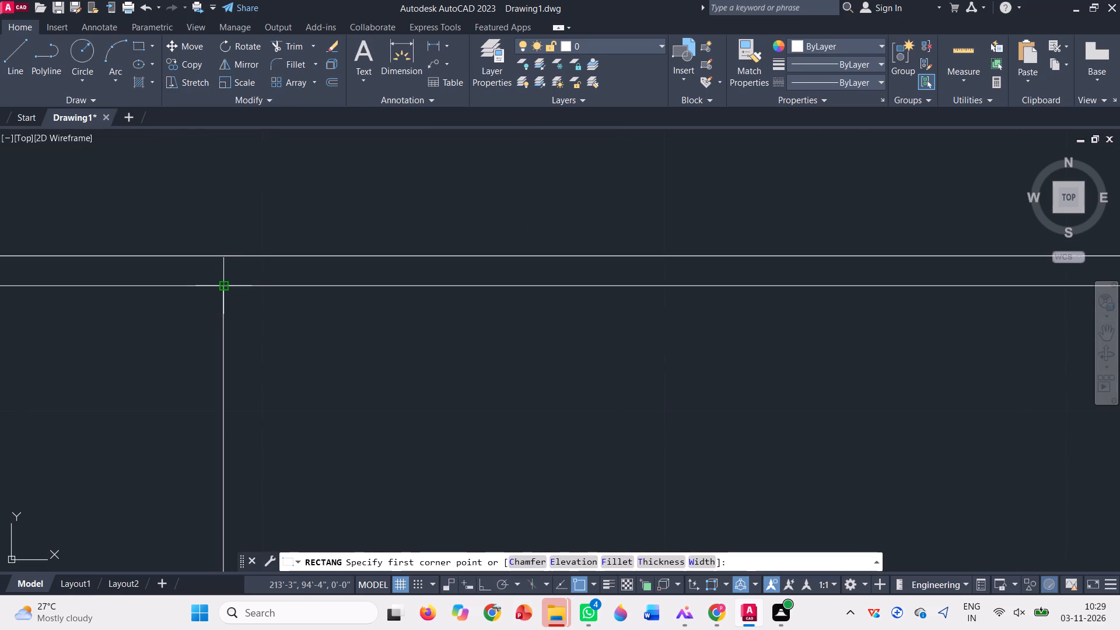
click(220, 285)
scroll(264, 257, down, 4)
scroll(319, 308, down, 2)
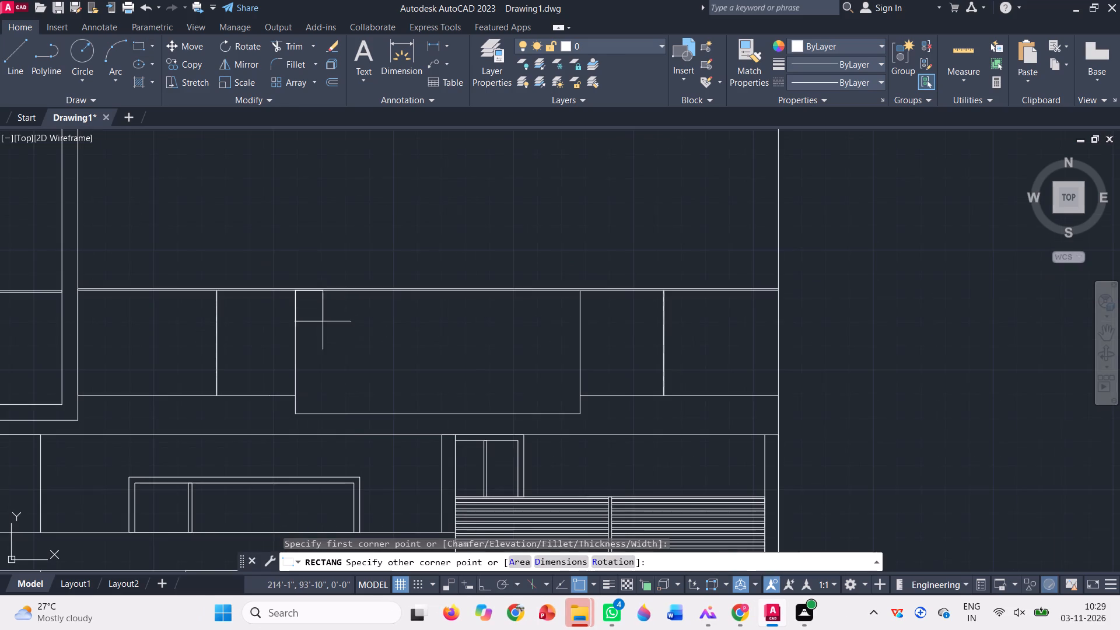
scroll(311, 419, up, 3)
scroll(262, 402, up, 2)
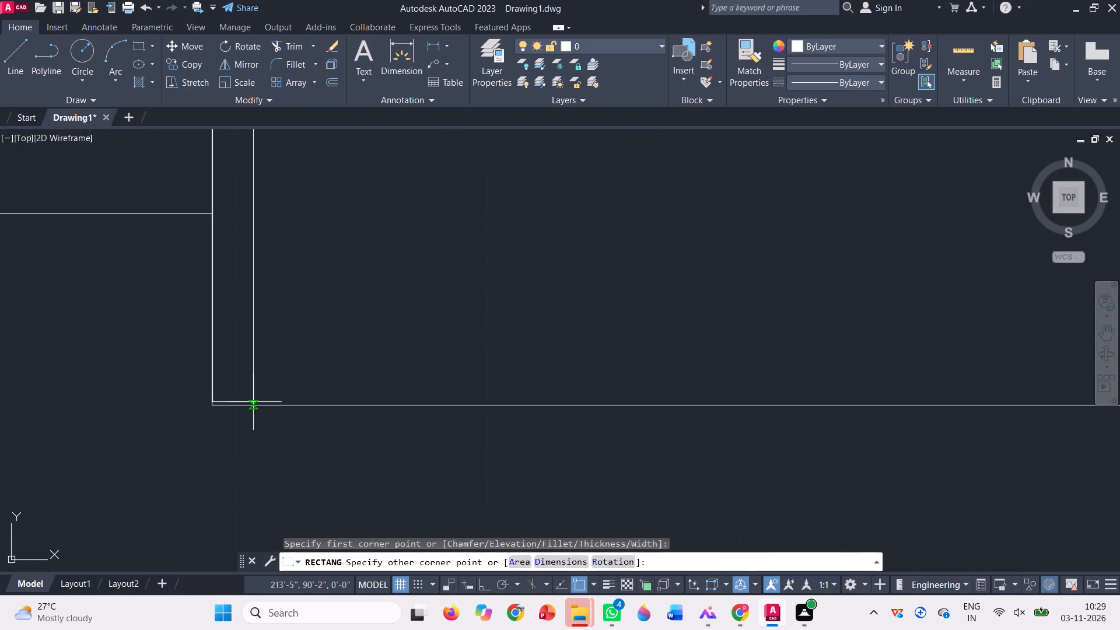
click(242, 407)
scroll(249, 414, down, 3)
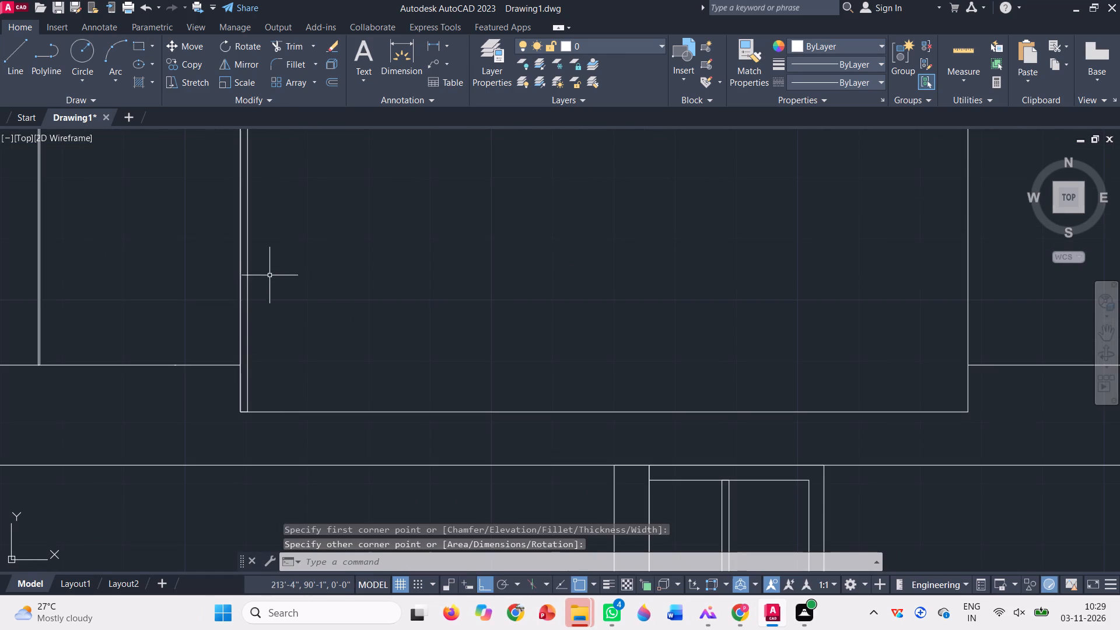
Copy the narrow full-height rectangle one rectangle width to the right, flush against the original, inside the central panel.
click(260, 271)
click(244, 261)
text(co)
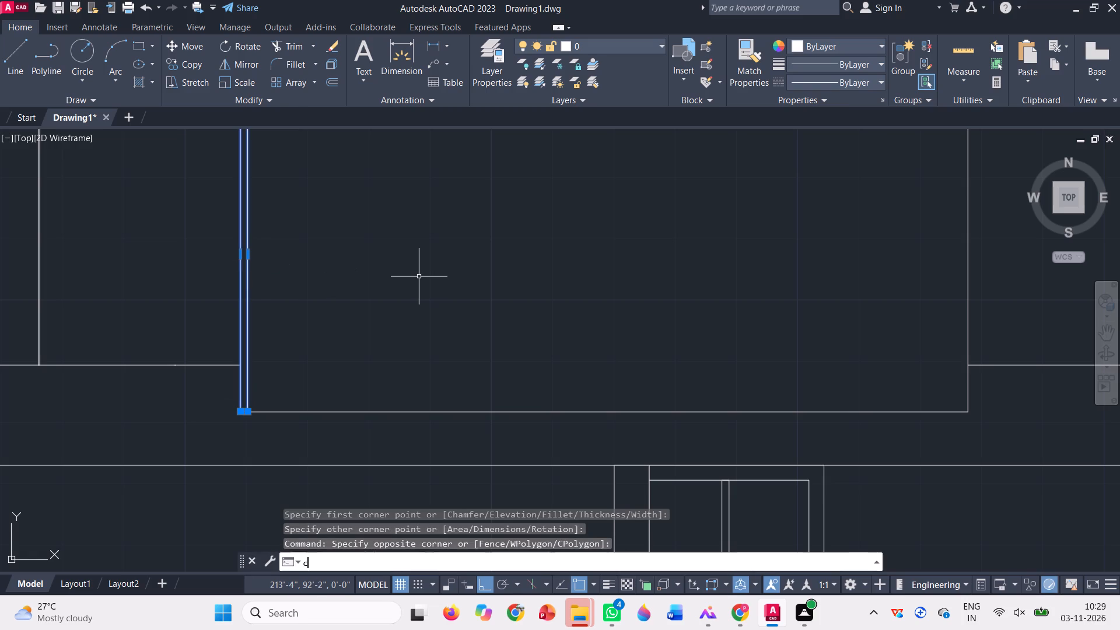
key(space)
scroll(315, 411, down, 2)
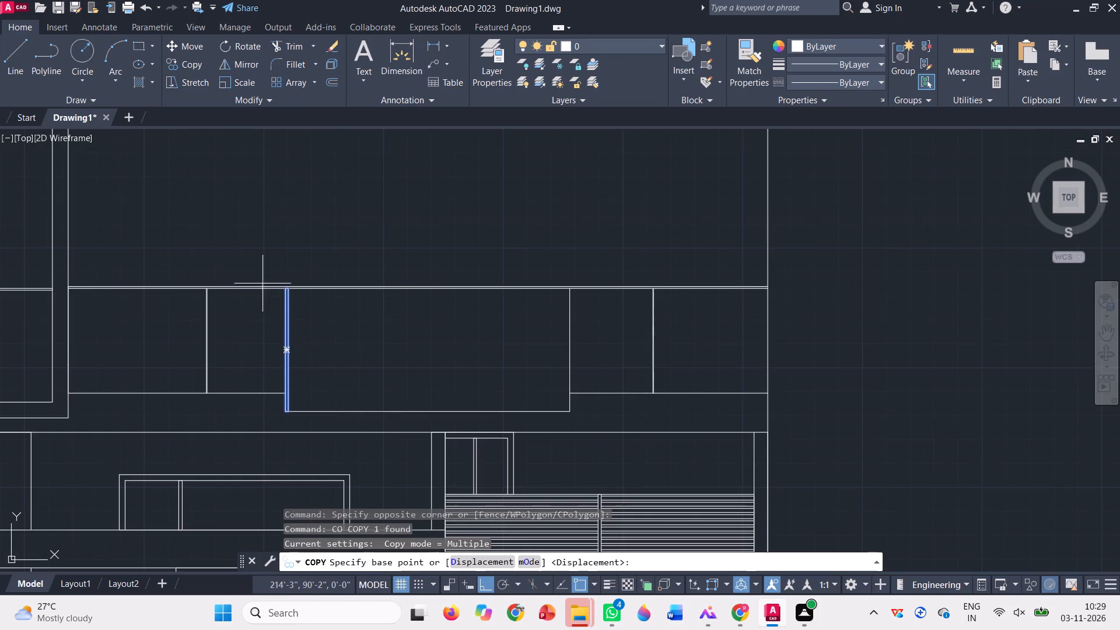
scroll(264, 275, up, 3)
scroll(351, 323, up, 2)
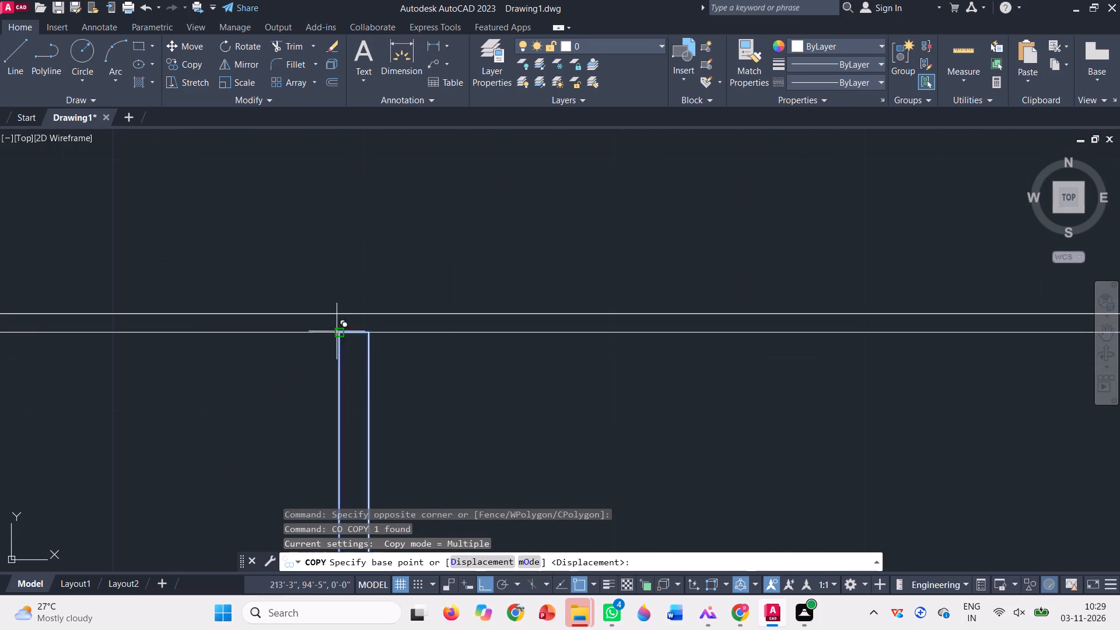
click(337, 331)
scroll(358, 335, up, 3)
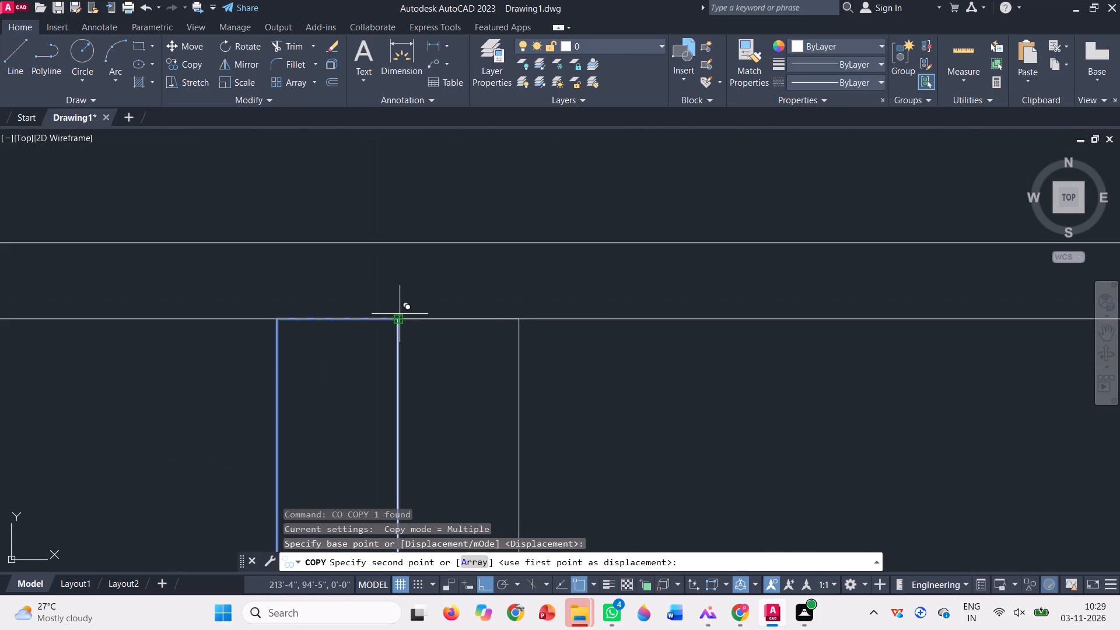
click(400, 316)
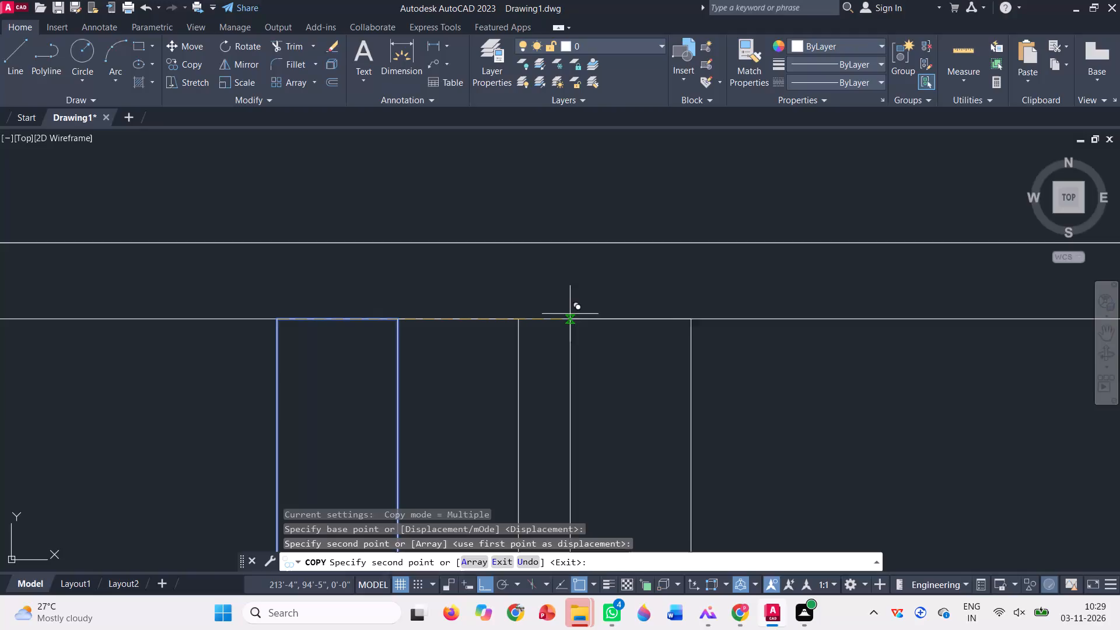
key(Escape)
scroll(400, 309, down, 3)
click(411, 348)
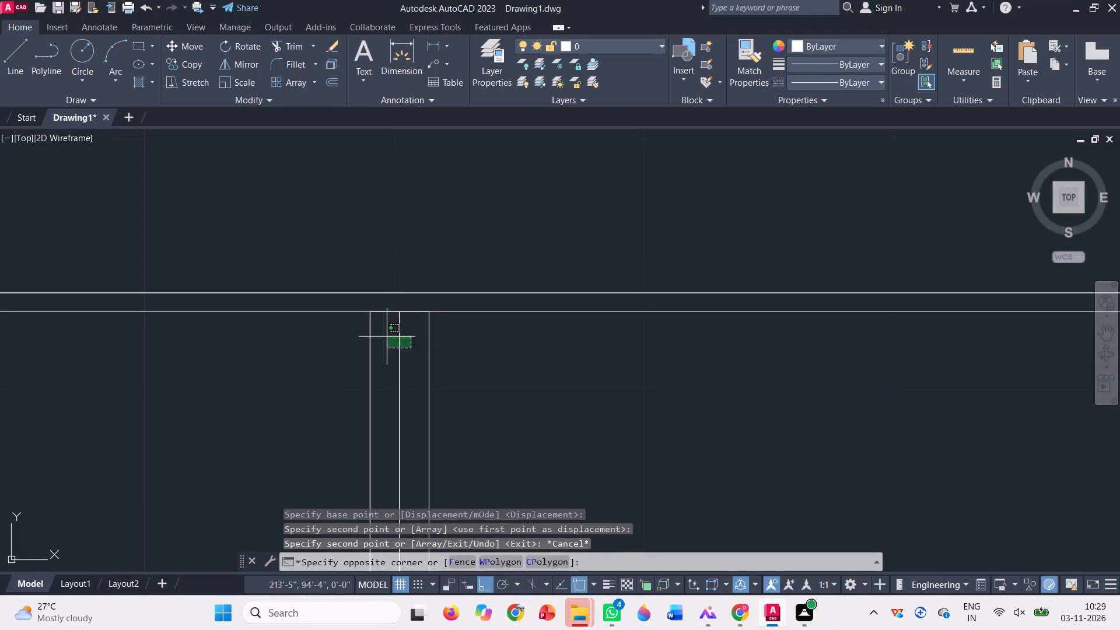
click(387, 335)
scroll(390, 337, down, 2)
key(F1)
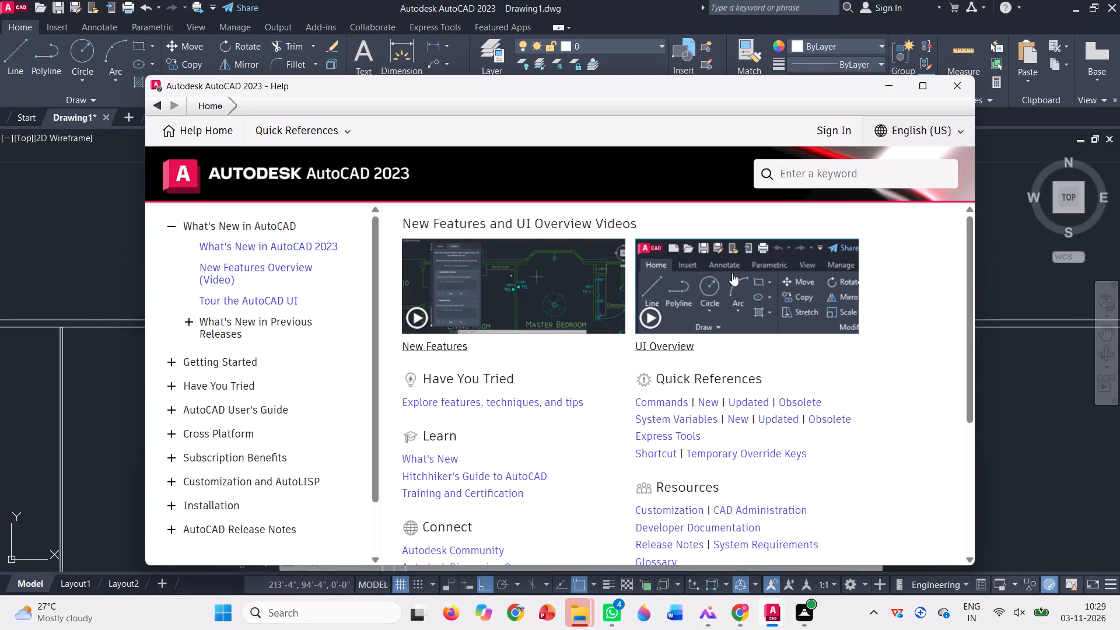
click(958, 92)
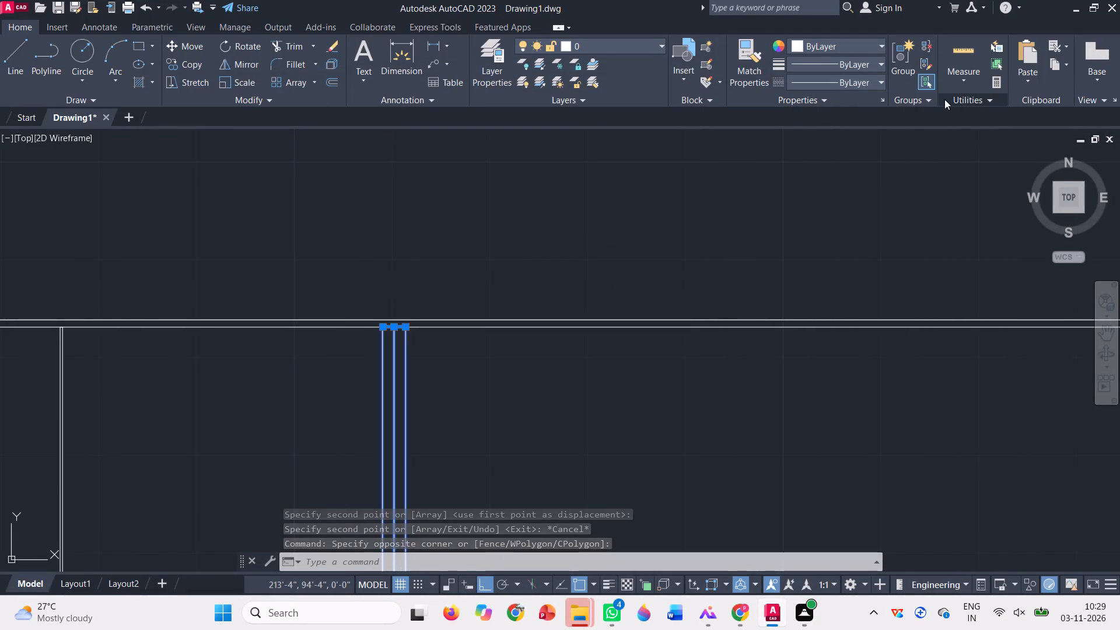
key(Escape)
Delete the original narrow rectangle along the central panel's left edge, keeping its copy.
scroll(394, 358, up, 2)
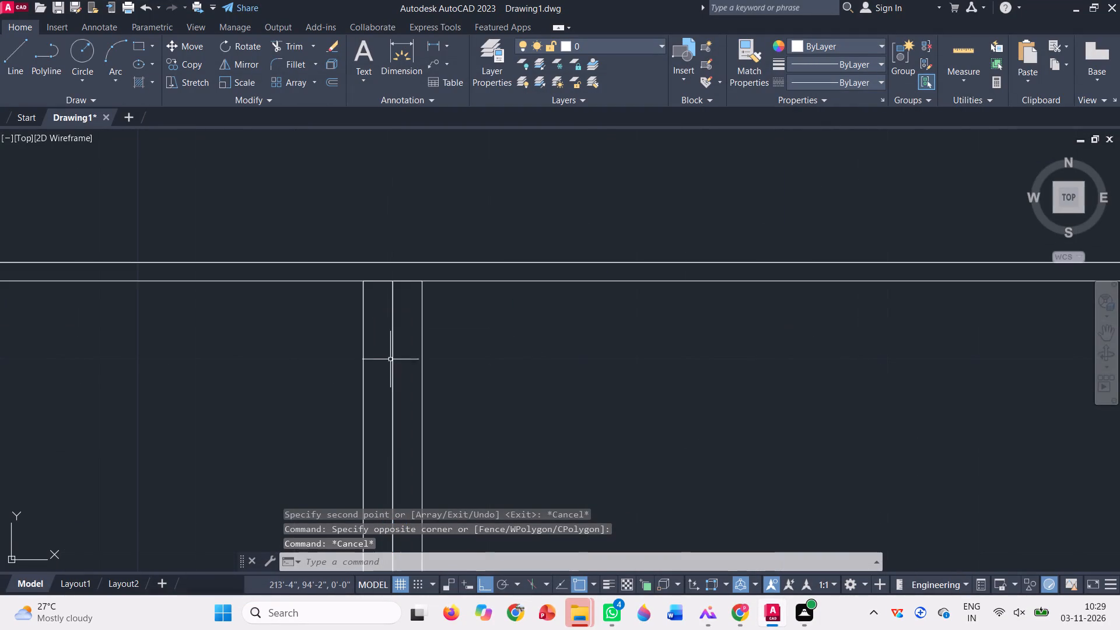
click(363, 359)
scroll(387, 332, down, 3)
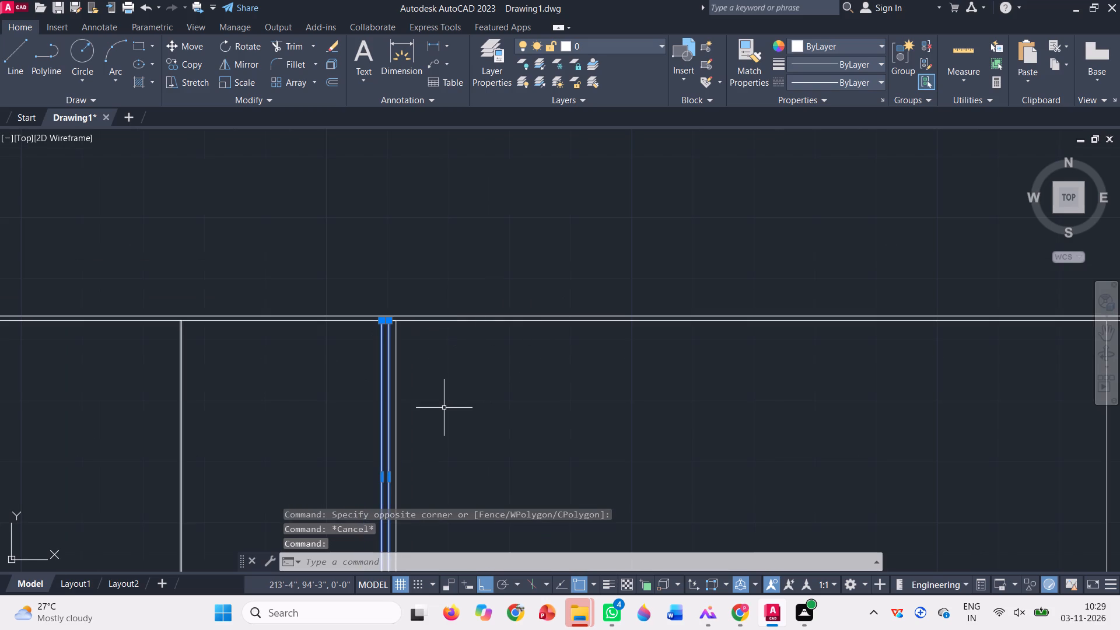
key(Delete)
Copy the remaining bar nine times to the right along the railing's top rail, with gaps of one bar width.
scroll(395, 359, up, 2)
click(400, 361)
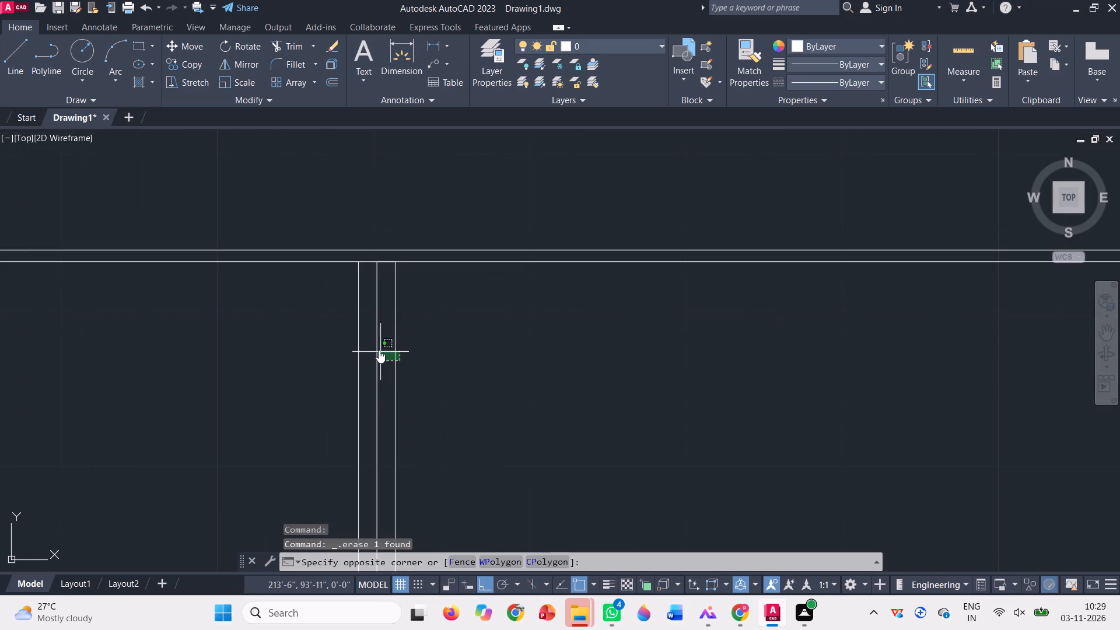
click(370, 348)
text(co)
key(space)
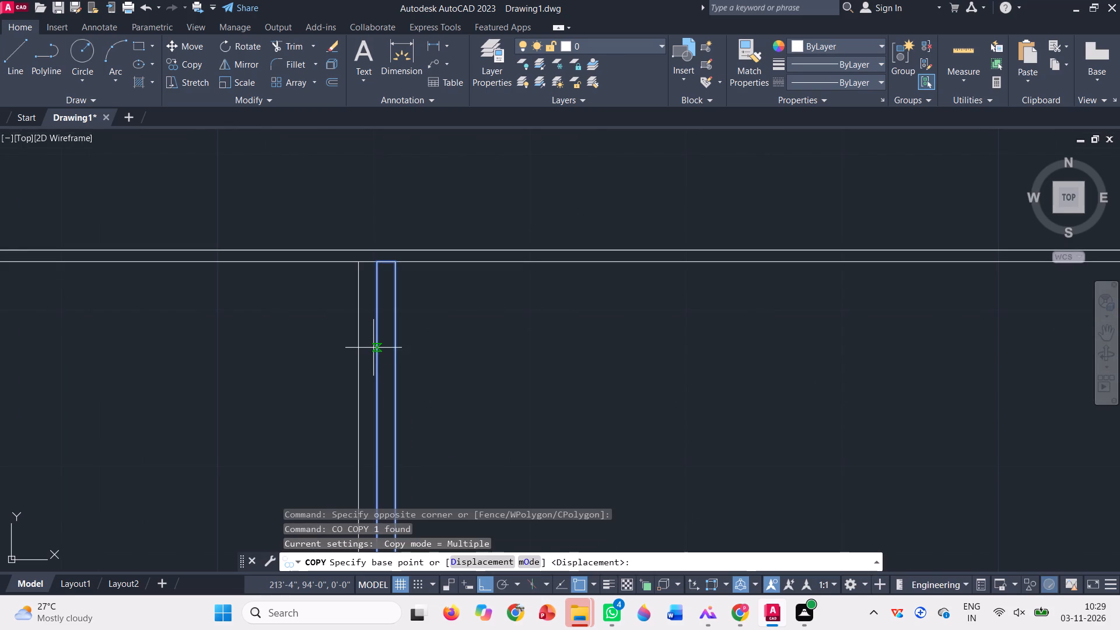
click(357, 265)
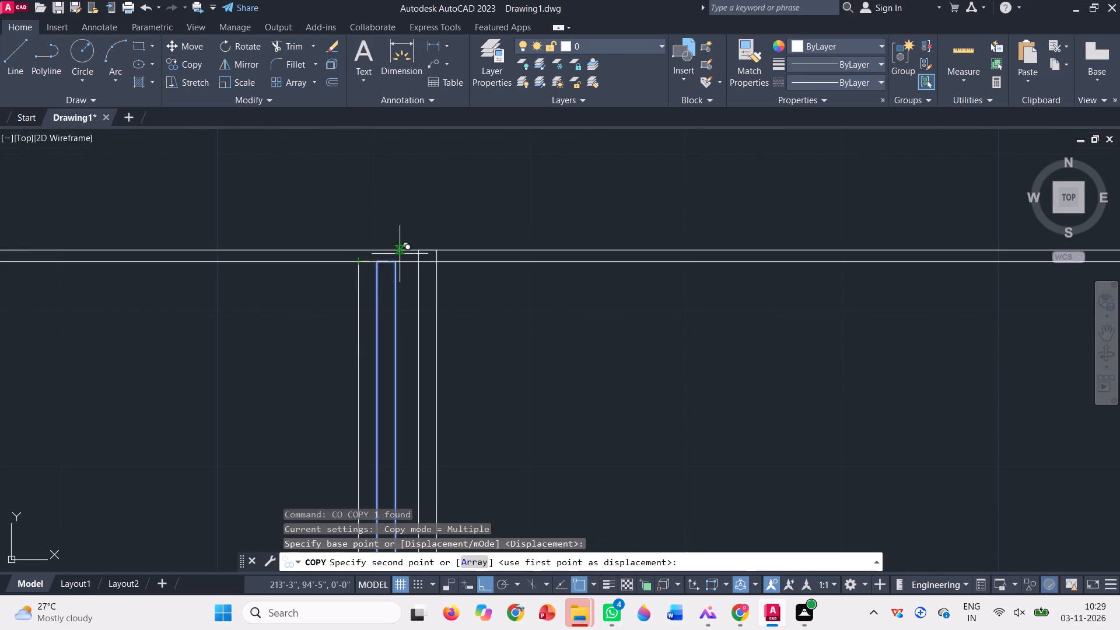
click(394, 264)
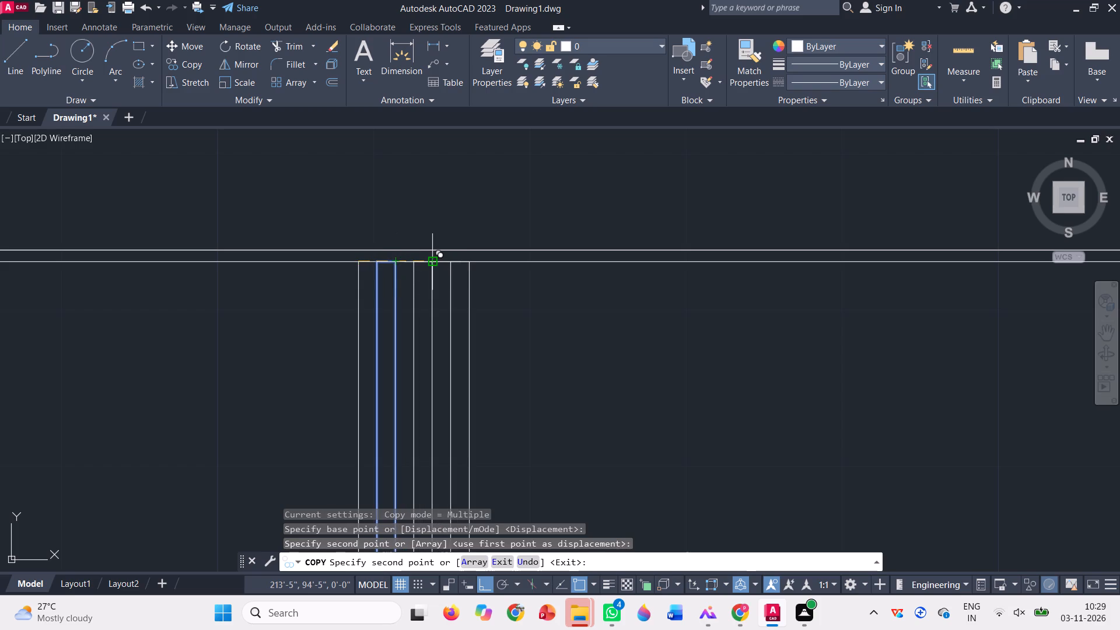
click(429, 260)
click(466, 262)
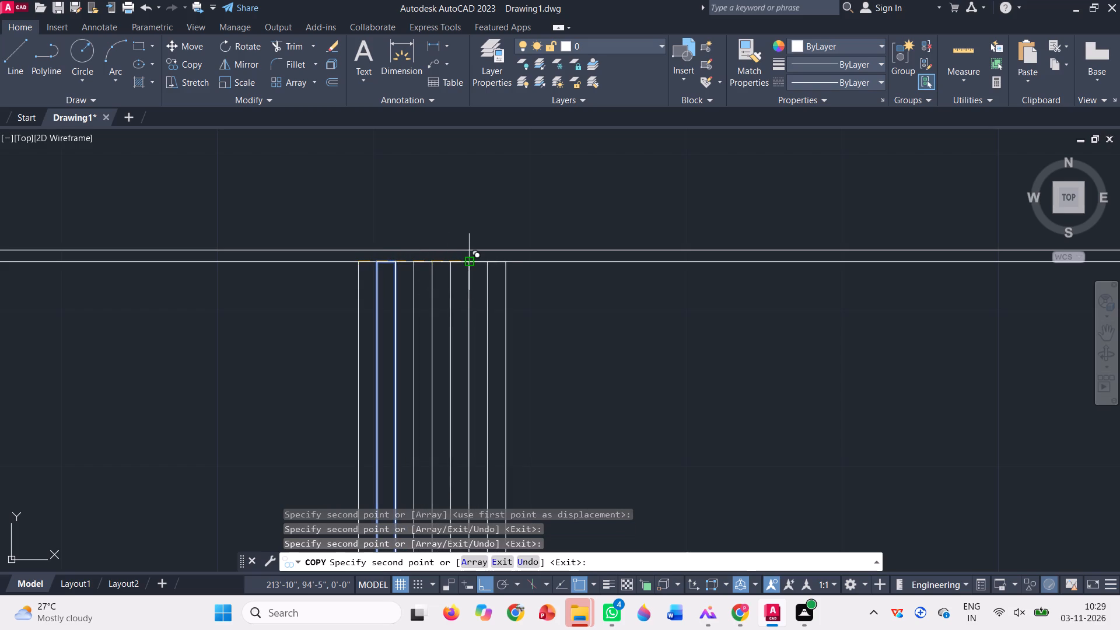
click(504, 259)
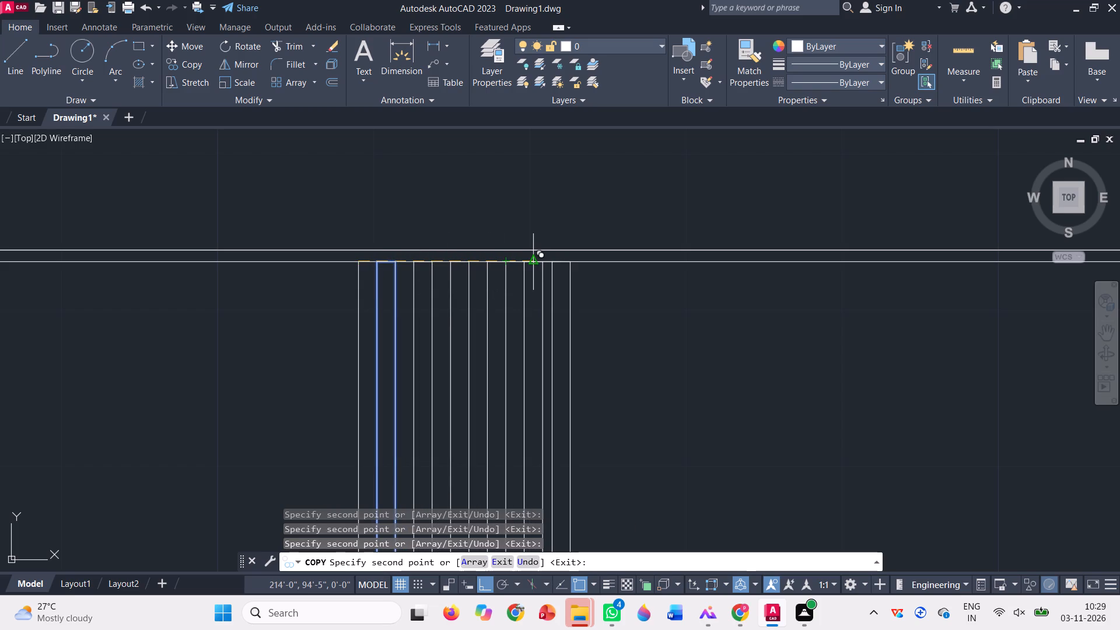
click(538, 263)
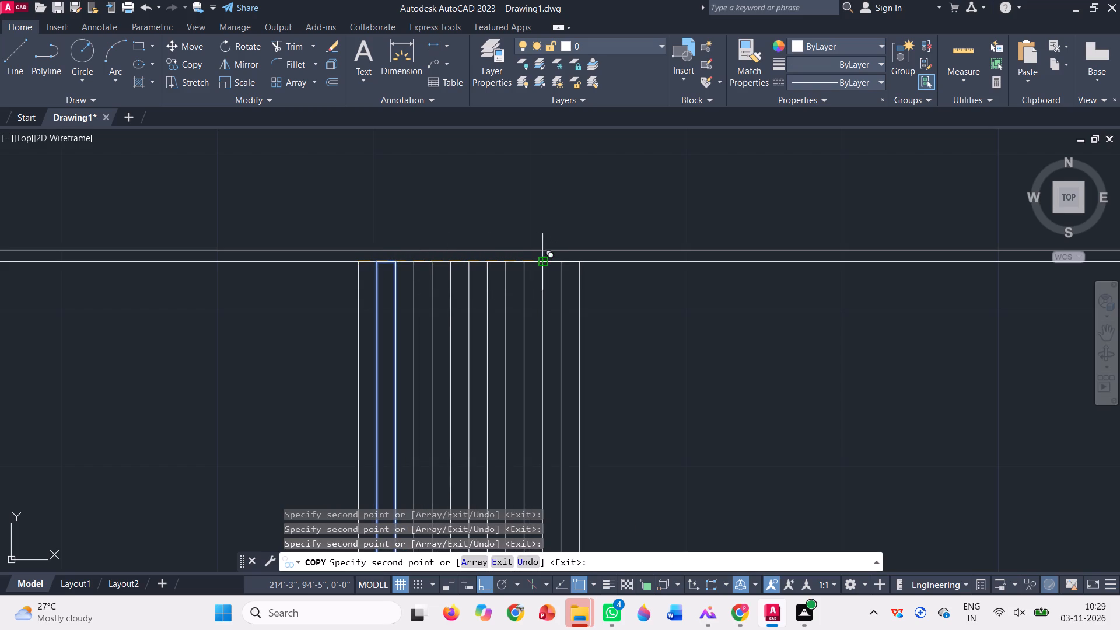
click(580, 260)
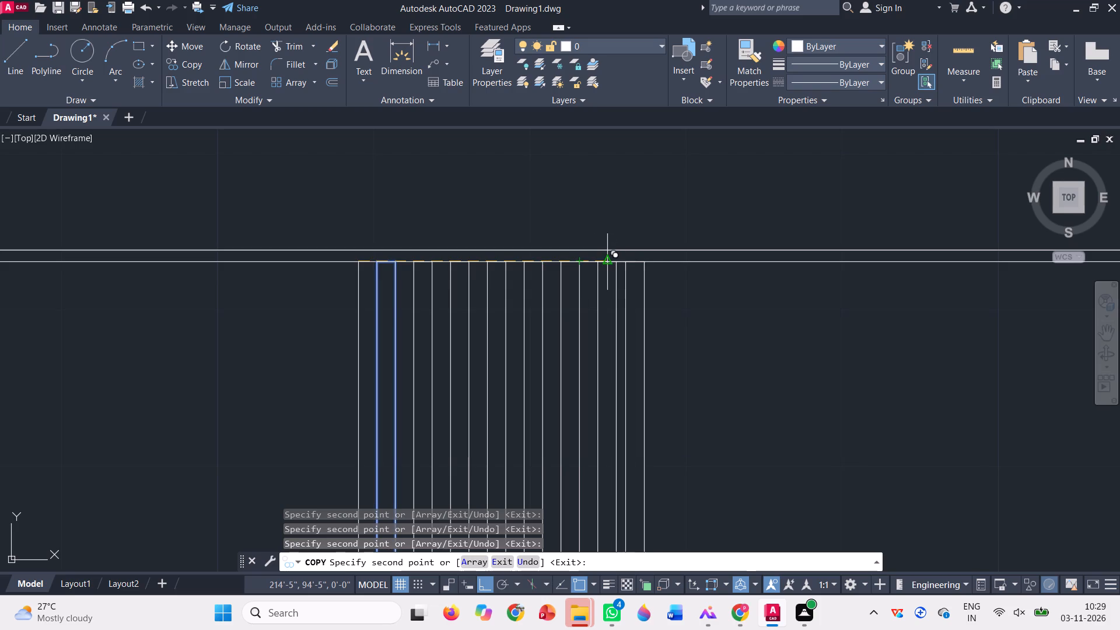
click(619, 262)
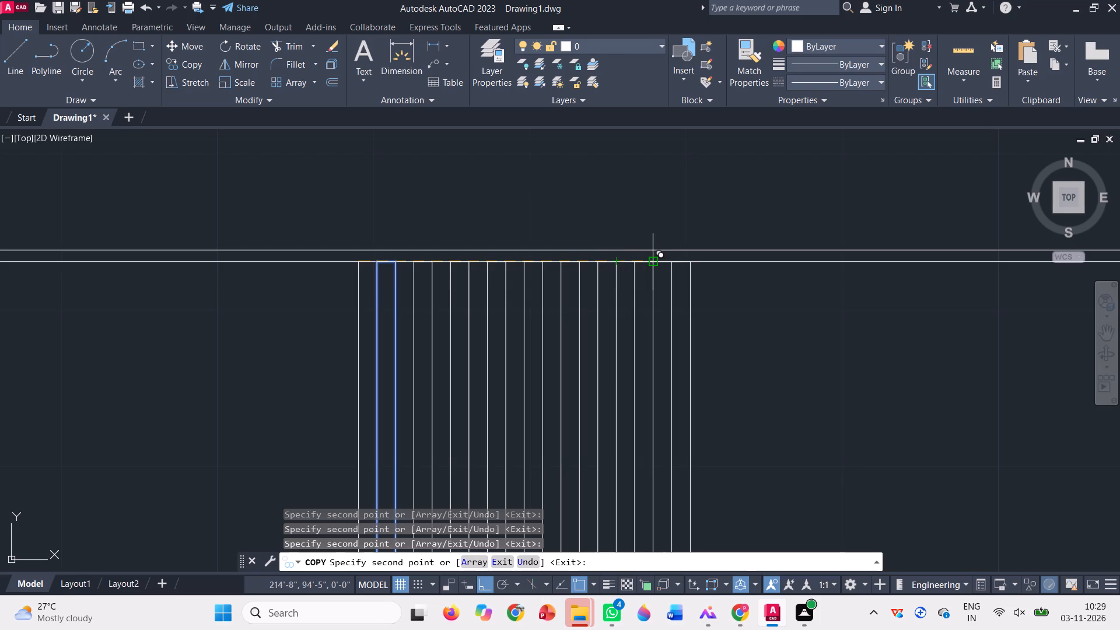
click(654, 262)
click(689, 262)
Continue the row with ten more bar copies to the right, keeping the one-bar-width gaps under the top rail.
scroll(230, 286, down, 2)
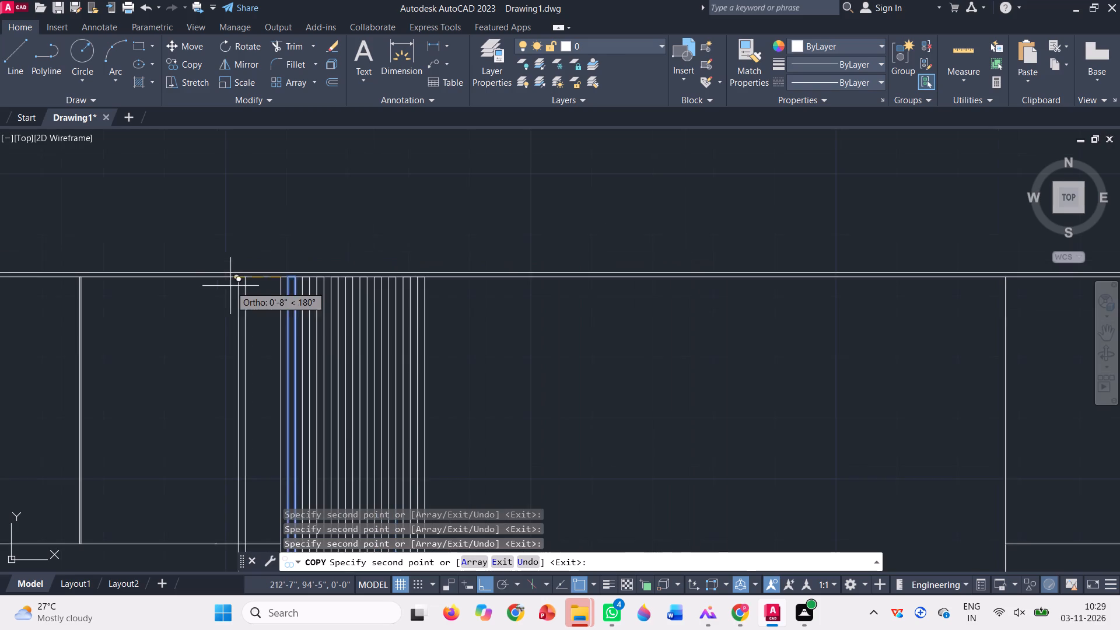
scroll(730, 253, up, 1)
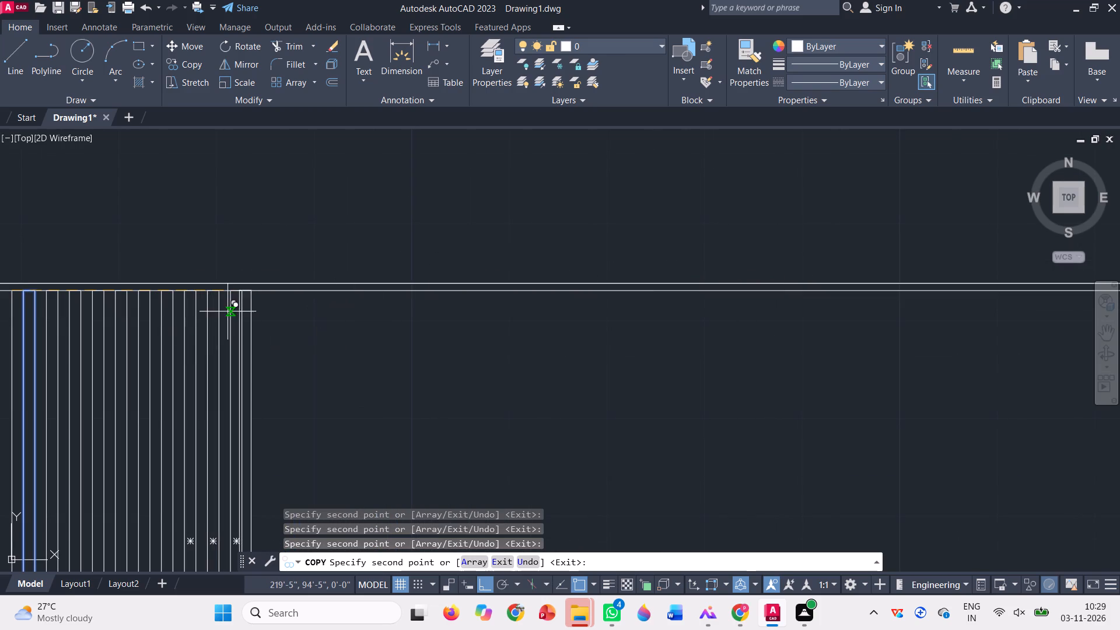
click(242, 292)
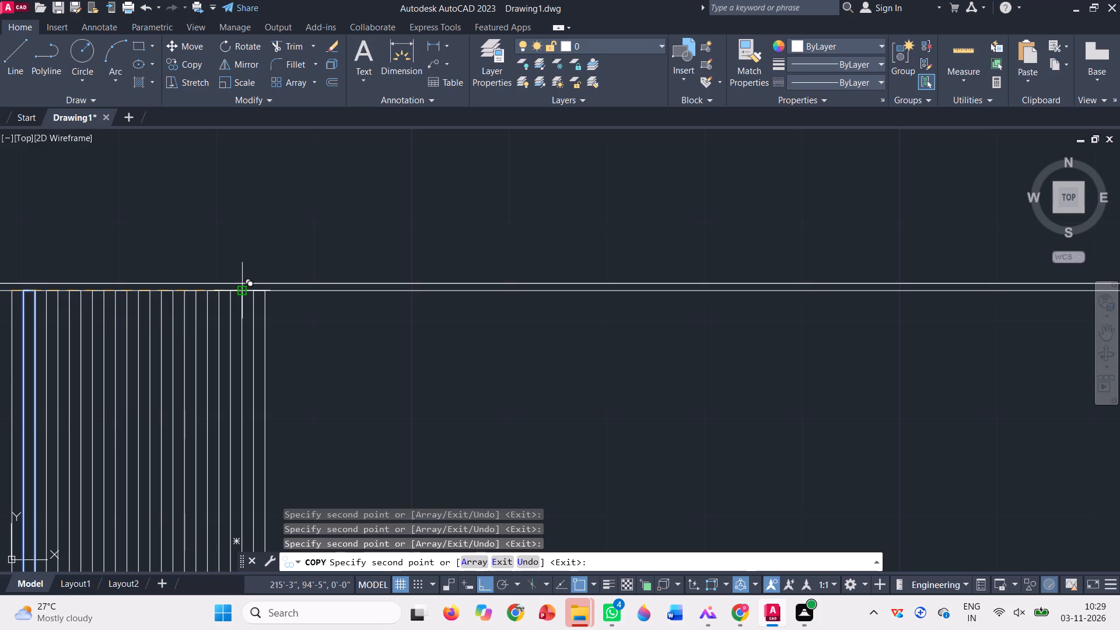
click(267, 292)
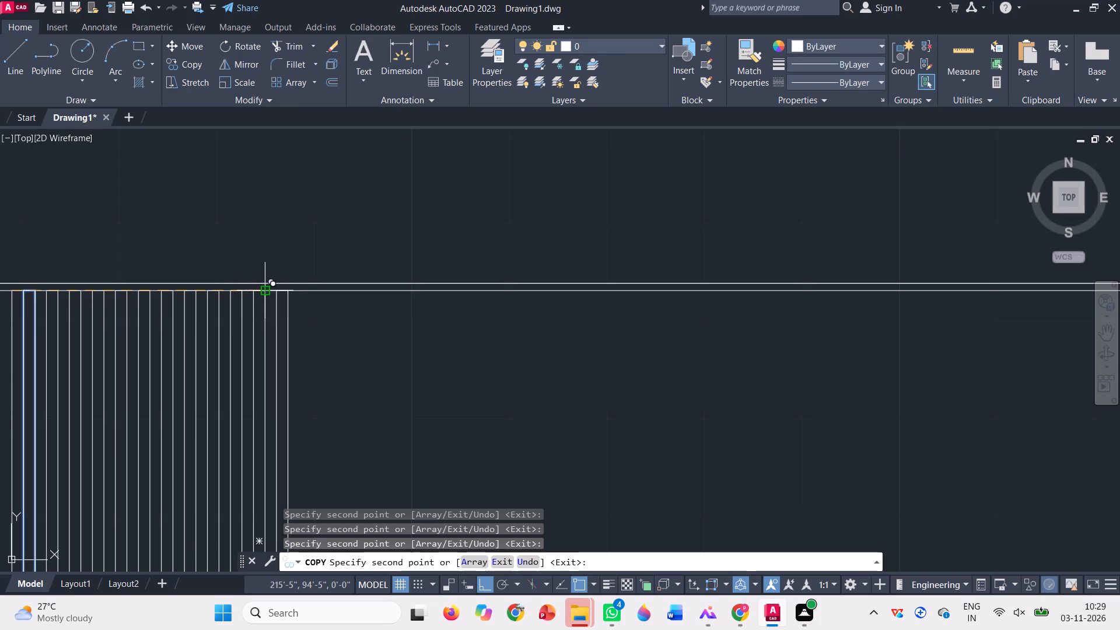
click(288, 294)
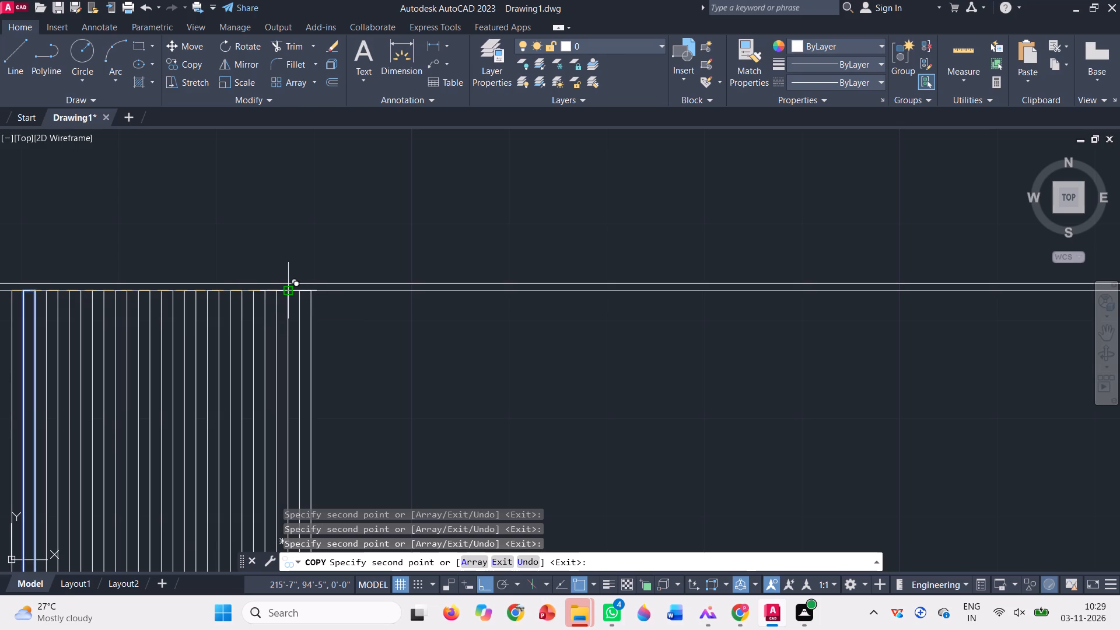
click(315, 292)
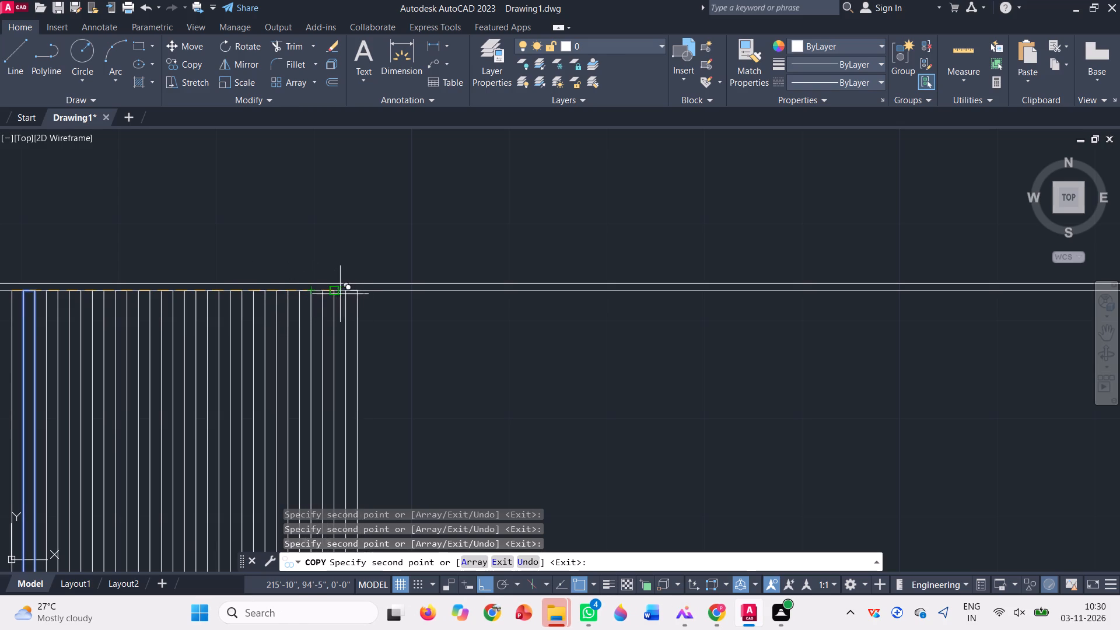
click(333, 294)
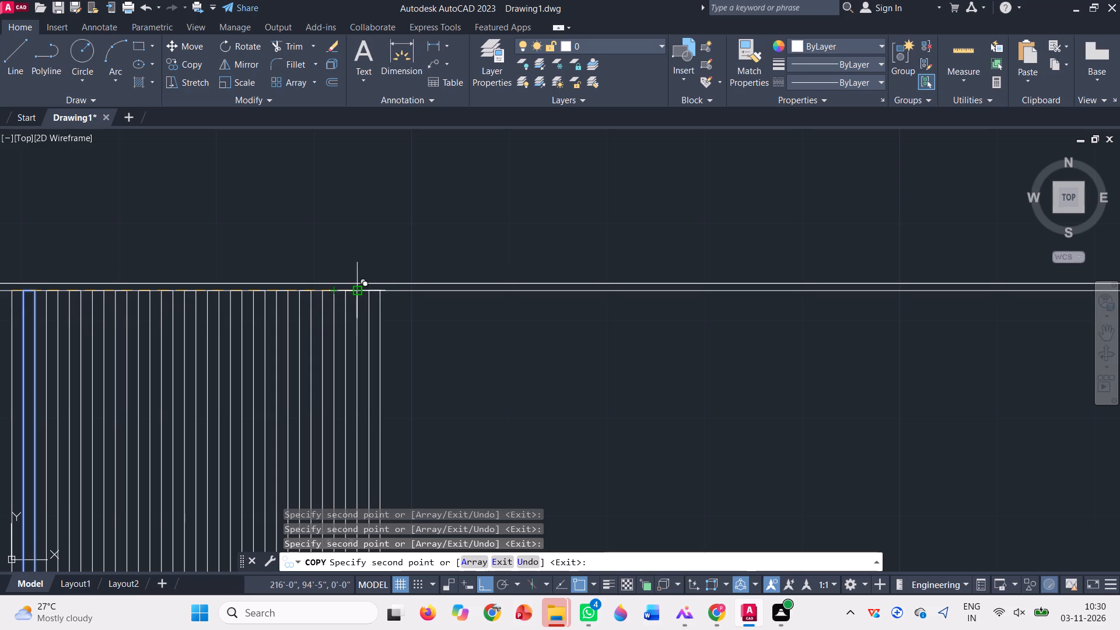
click(359, 294)
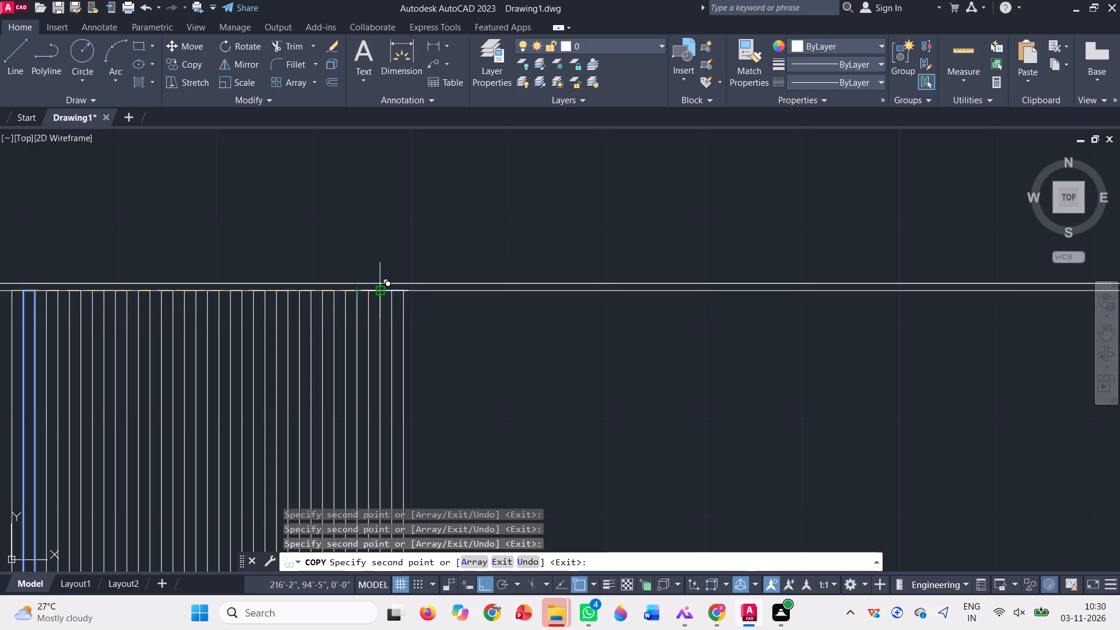
click(383, 292)
click(405, 293)
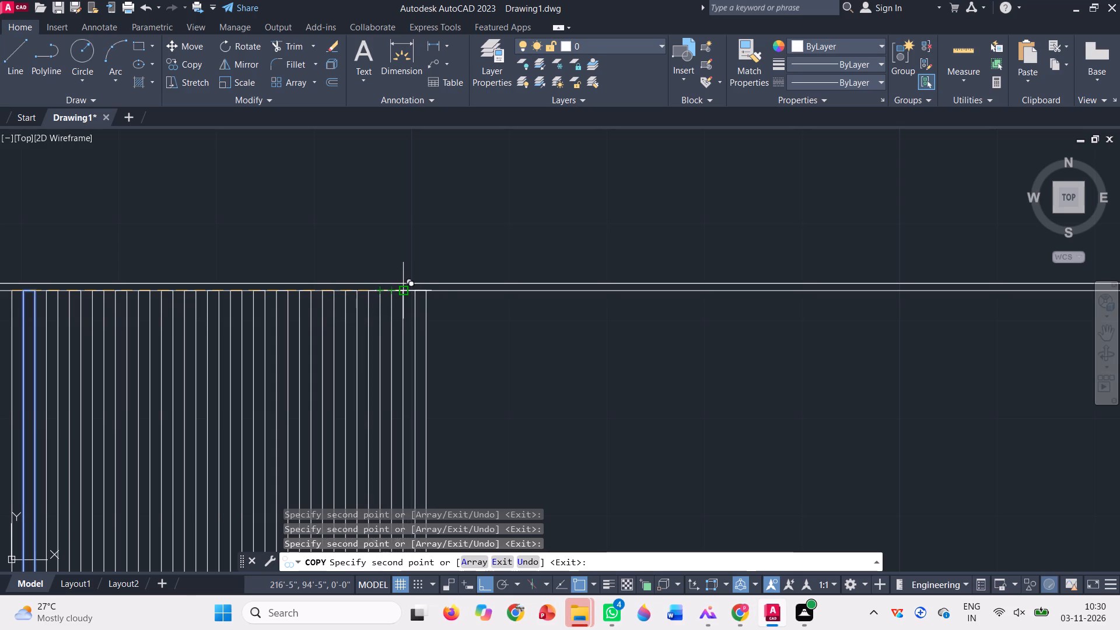
click(427, 292)
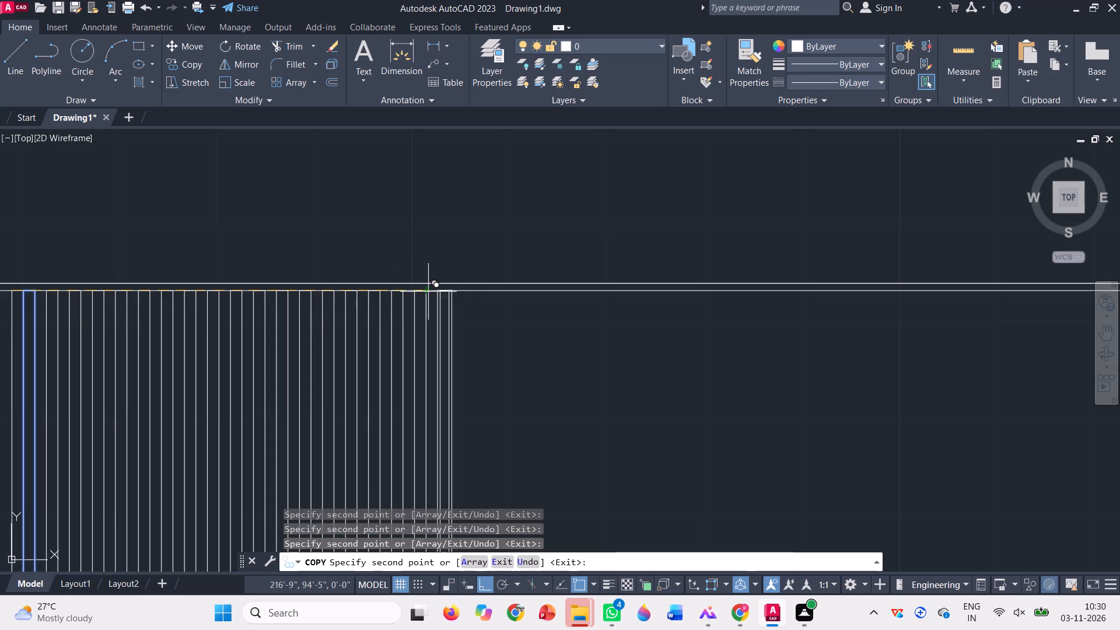
click(451, 291)
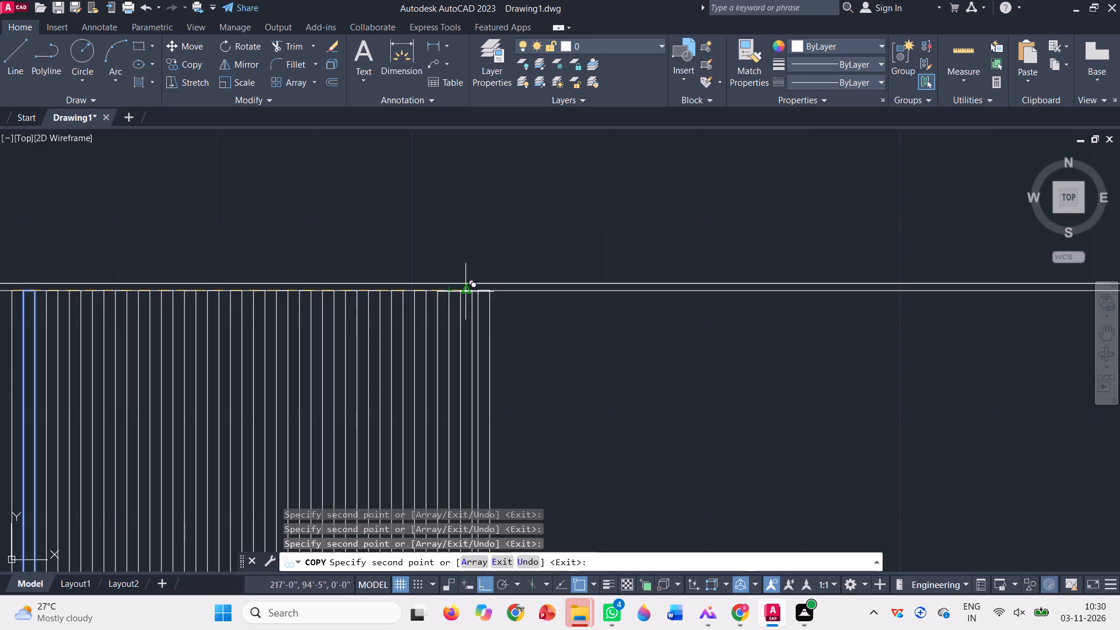
Continue the bar row with twelve more copies to the right along the top rail, keeping the one-bar-width gaps.
scroll(477, 292, up, 3)
click(453, 285)
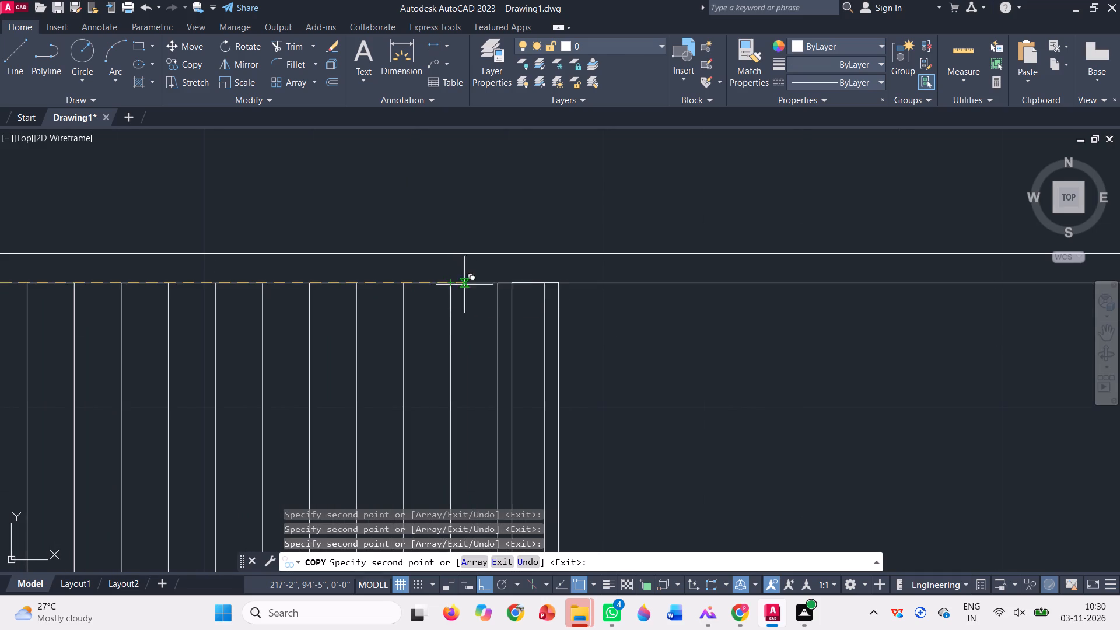
click(547, 282)
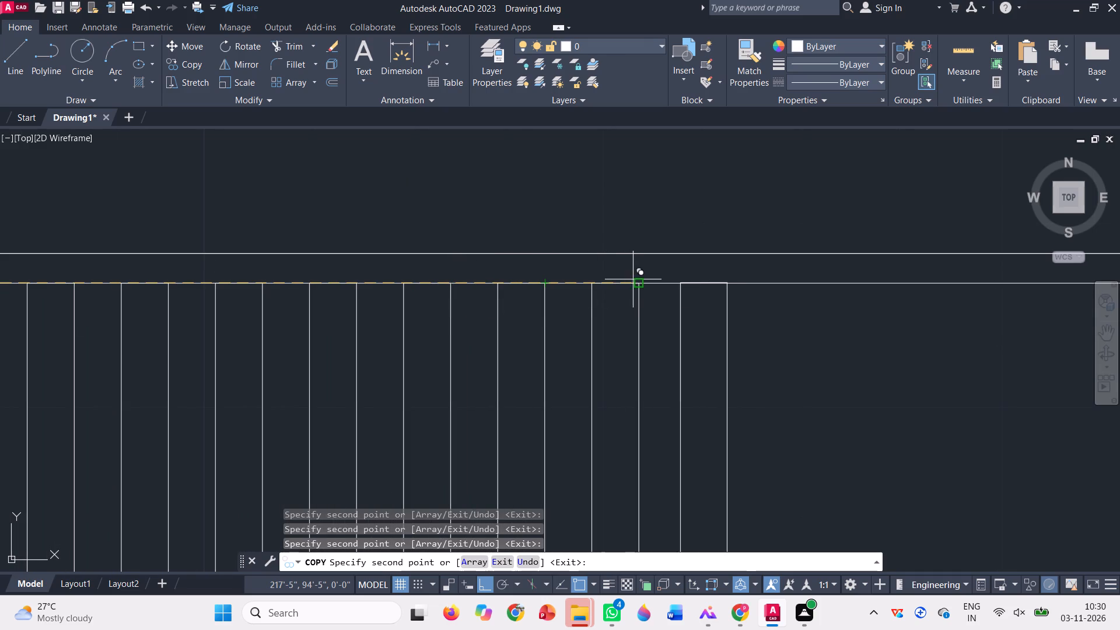
click(637, 283)
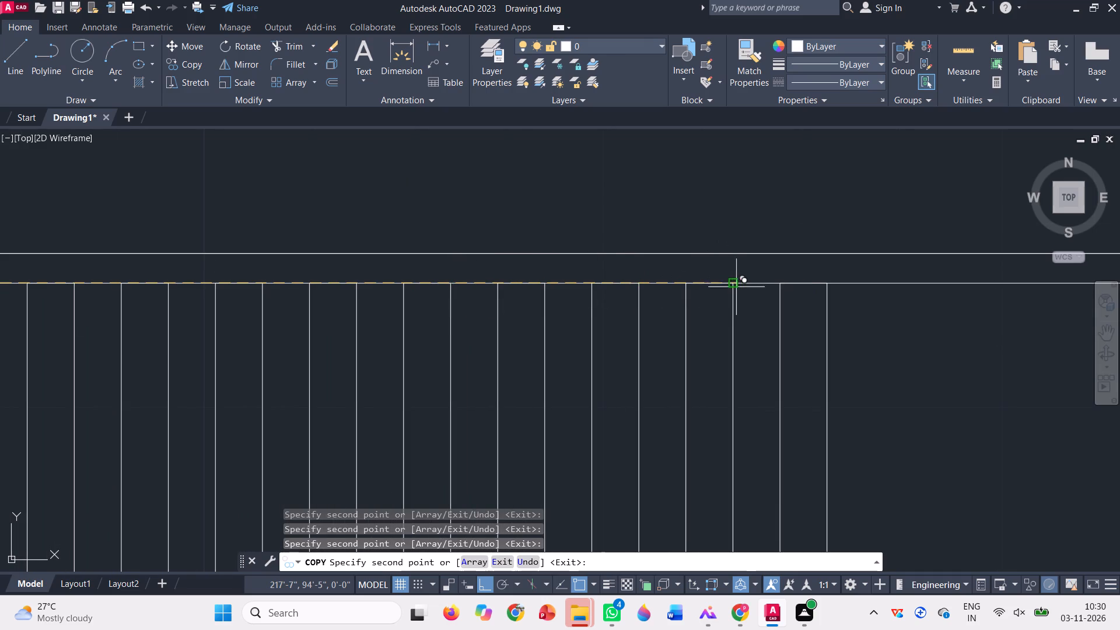
click(736, 287)
scroll(243, 227, down, 3)
scroll(634, 240, up, 1)
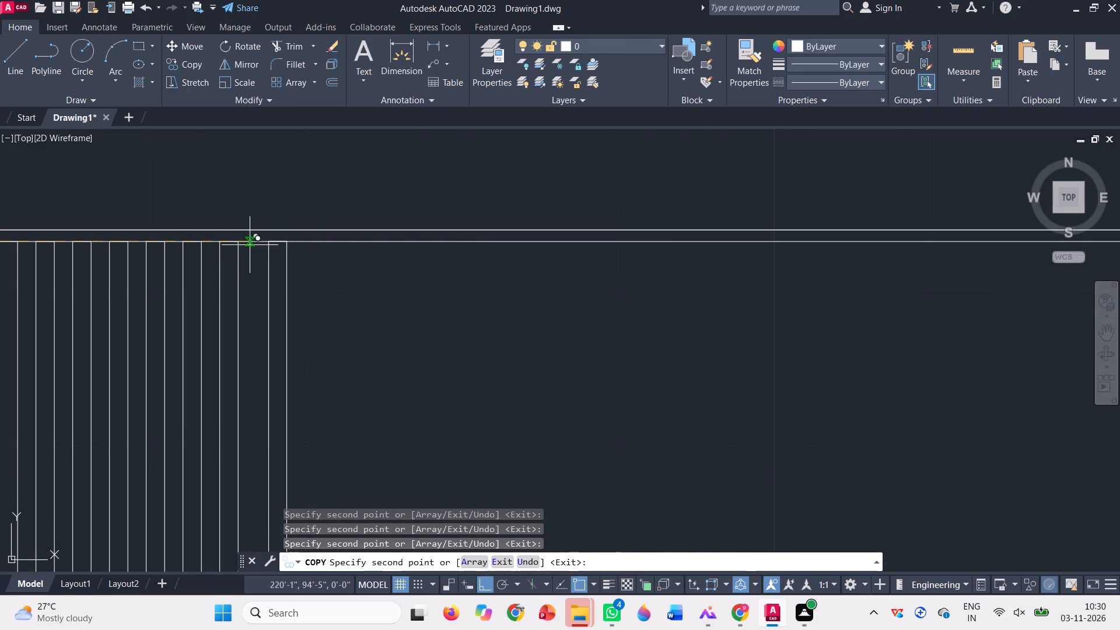
click(237, 242)
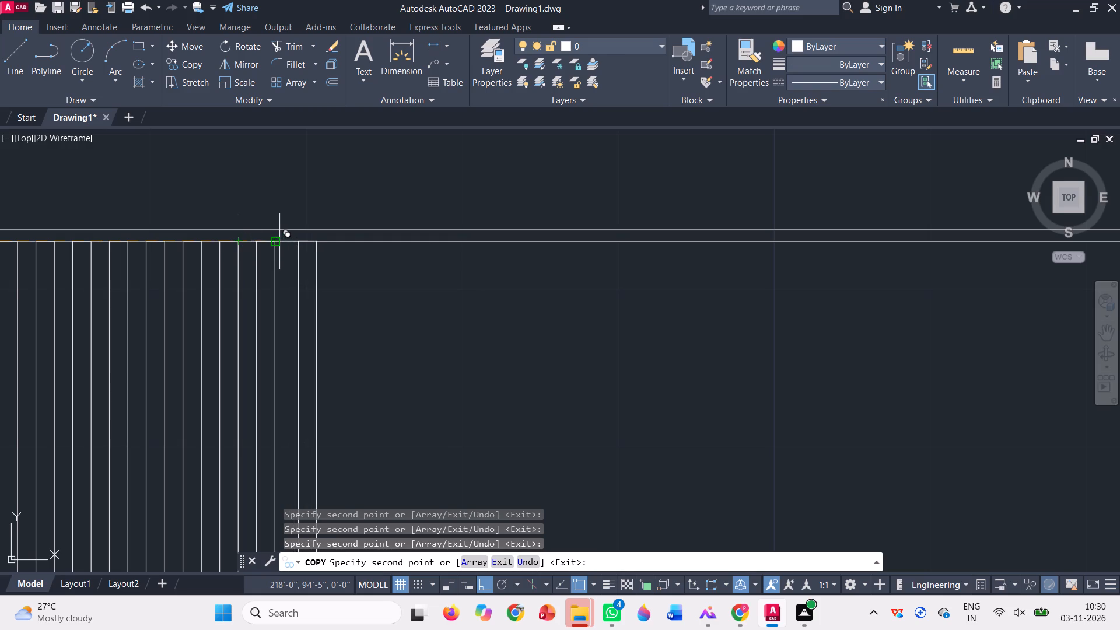
click(275, 242)
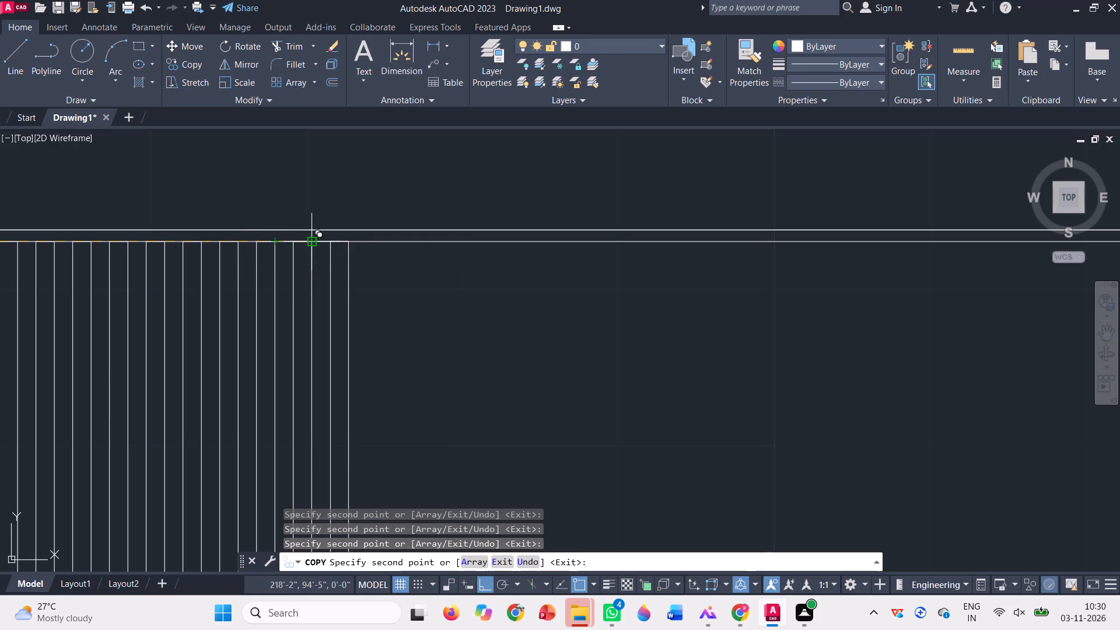
click(313, 245)
click(347, 240)
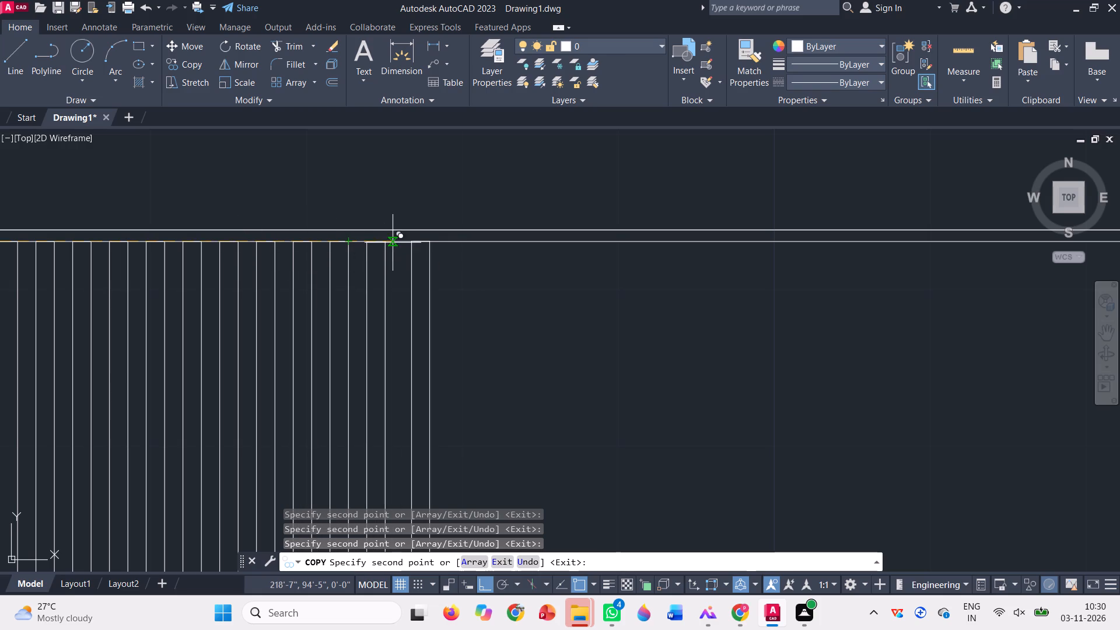
click(385, 240)
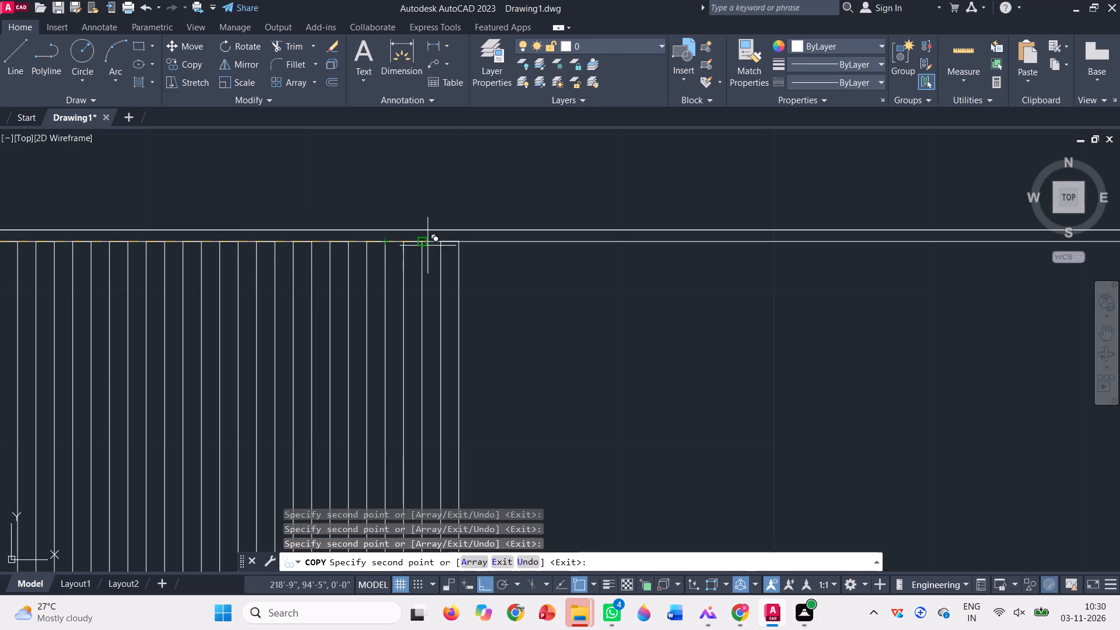
click(422, 246)
click(459, 244)
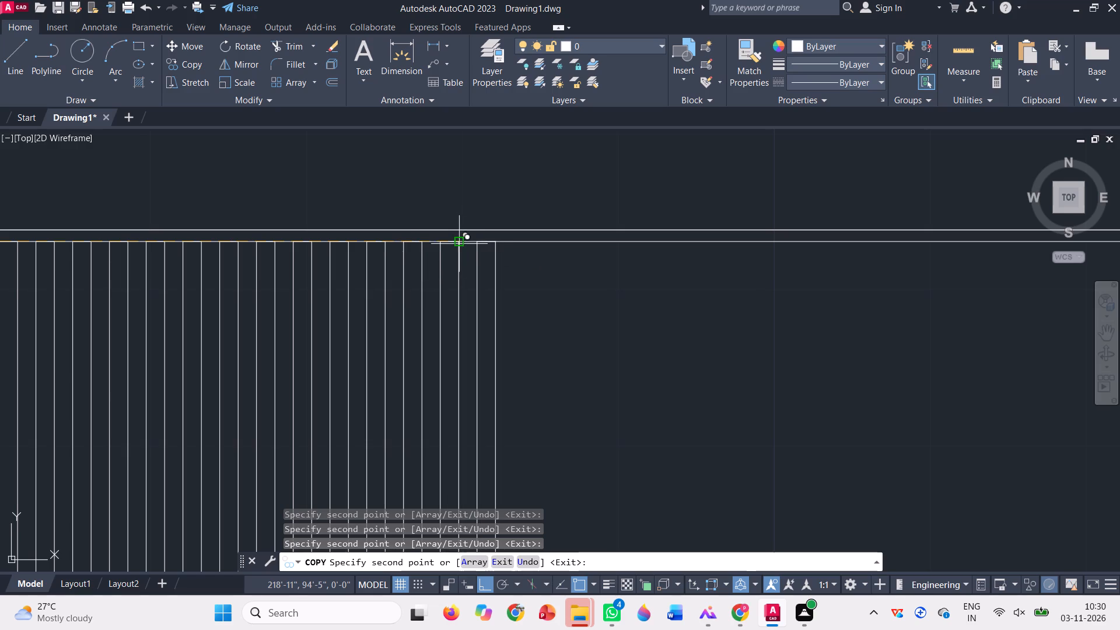
click(498, 244)
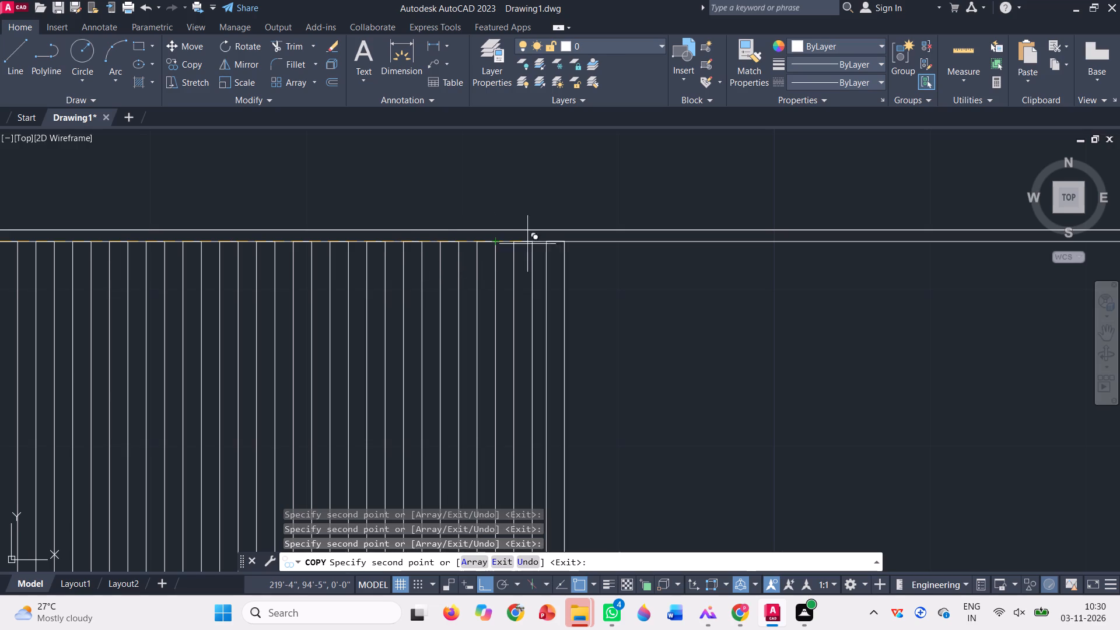
Add five more bar copies to the right along the top rail at the same one-bar-width spacing.
scroll(867, 187, up, 1)
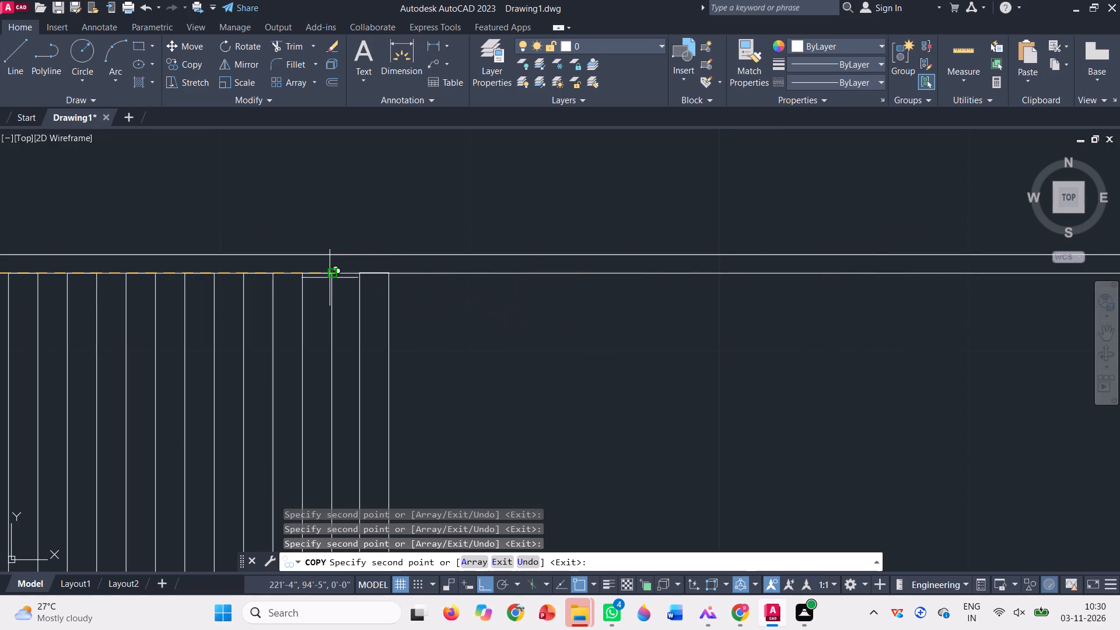
click(328, 277)
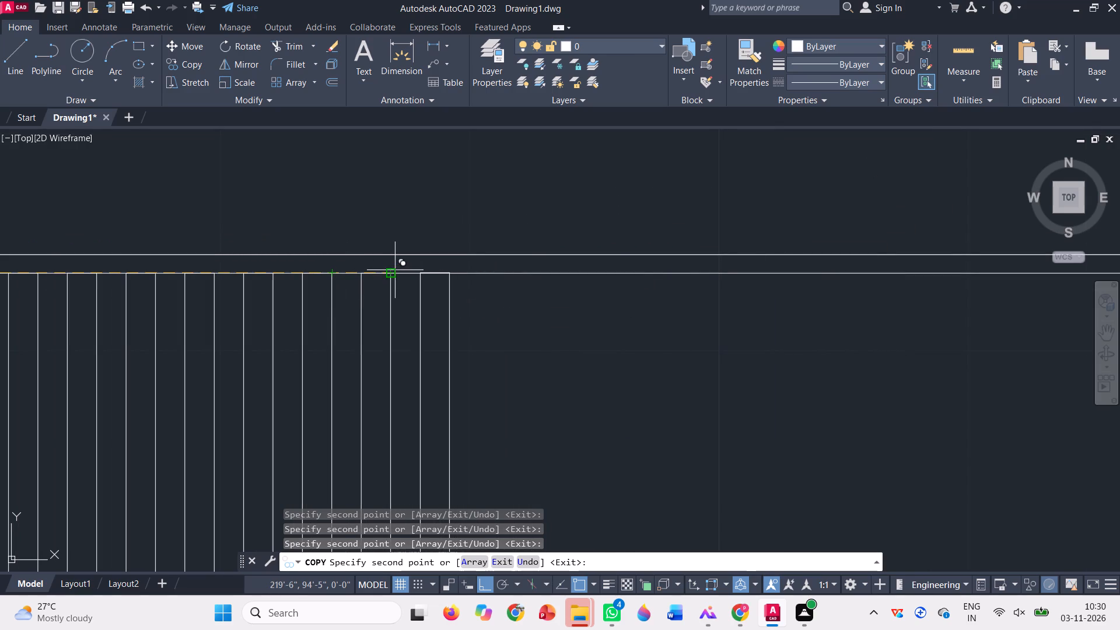
click(393, 274)
click(448, 275)
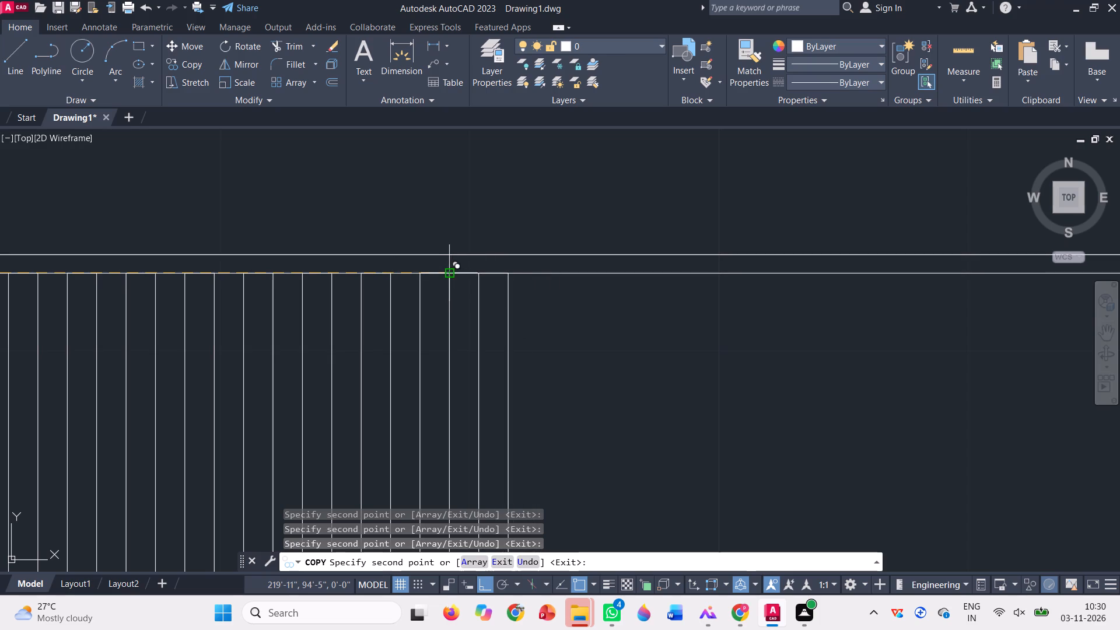
click(510, 276)
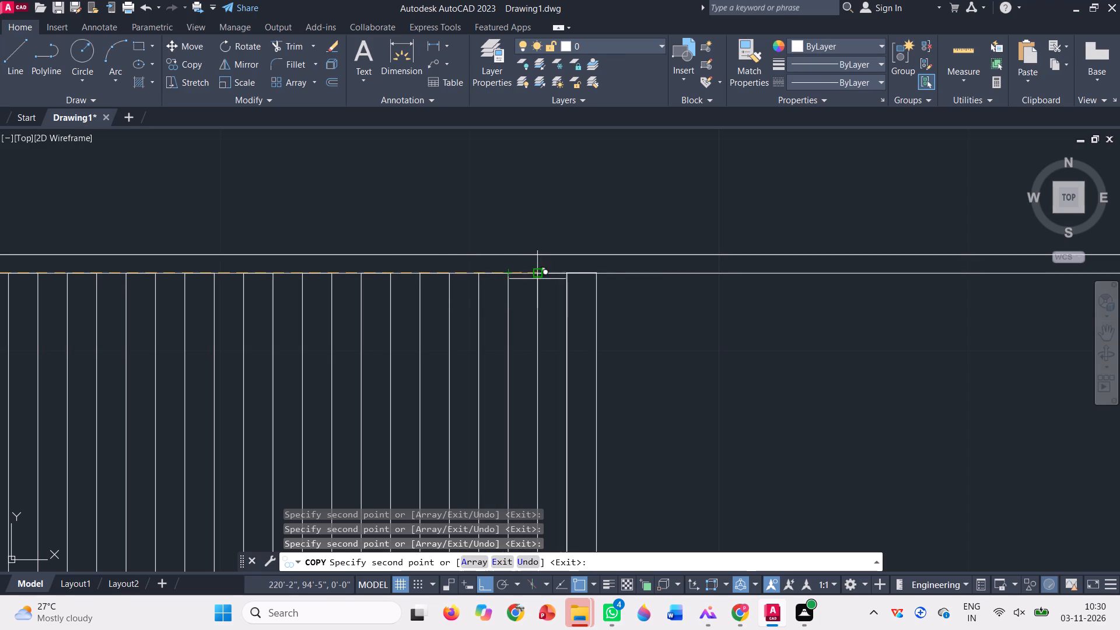
click(569, 272)
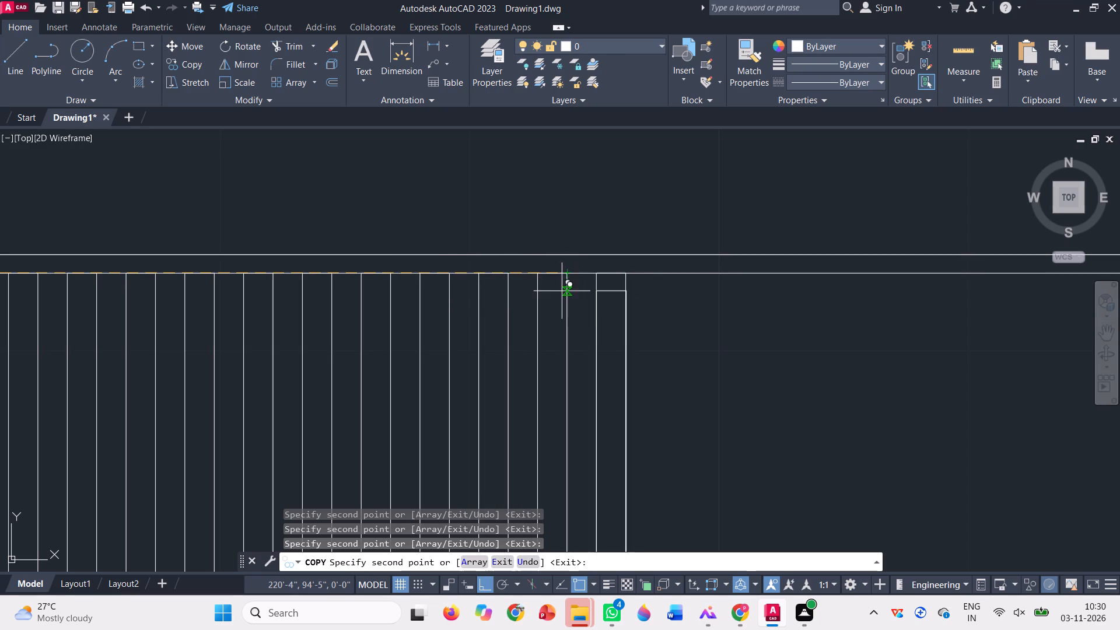
Finish the row with thirteen more evenly spaced bar copies, filling the central panel up to its right edge.
scroll(455, 310, down, 2)
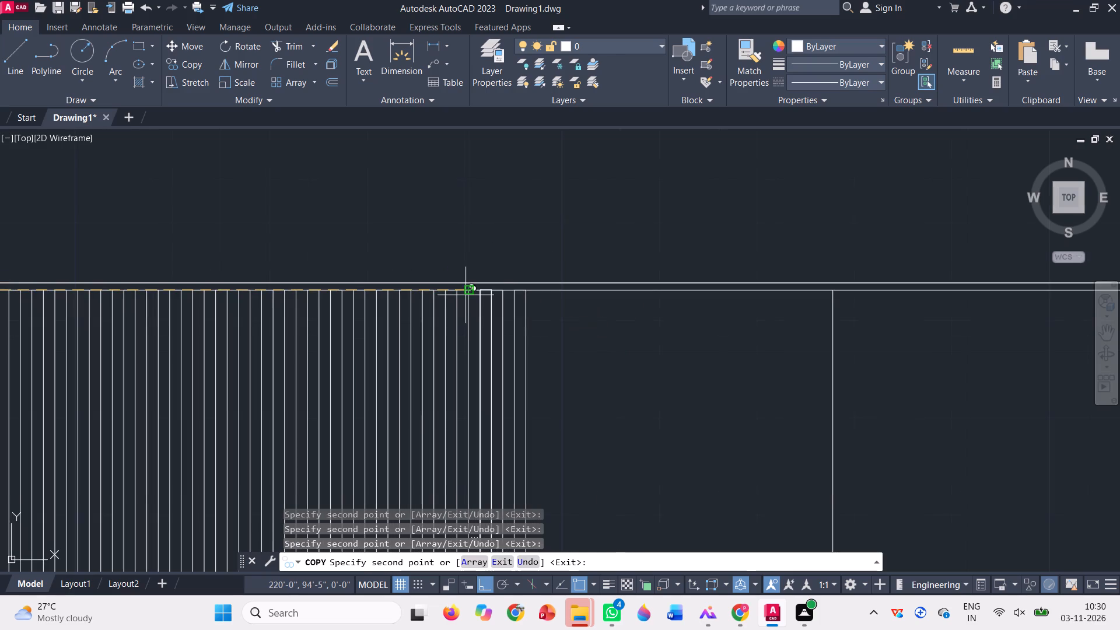
scroll(467, 295, down, 1)
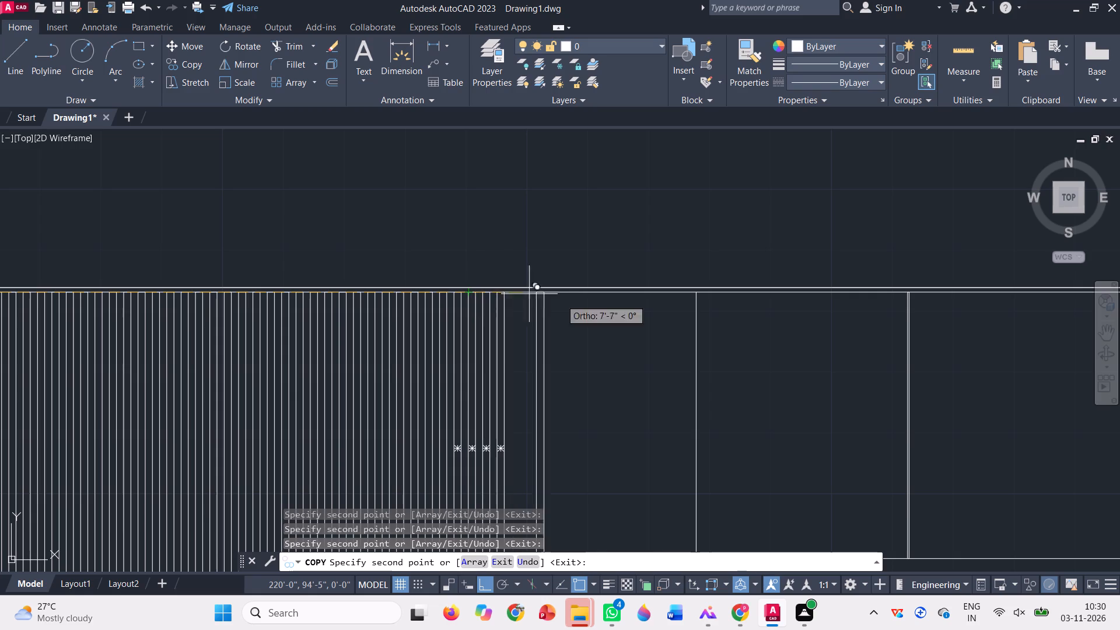
scroll(712, 289, up, 2)
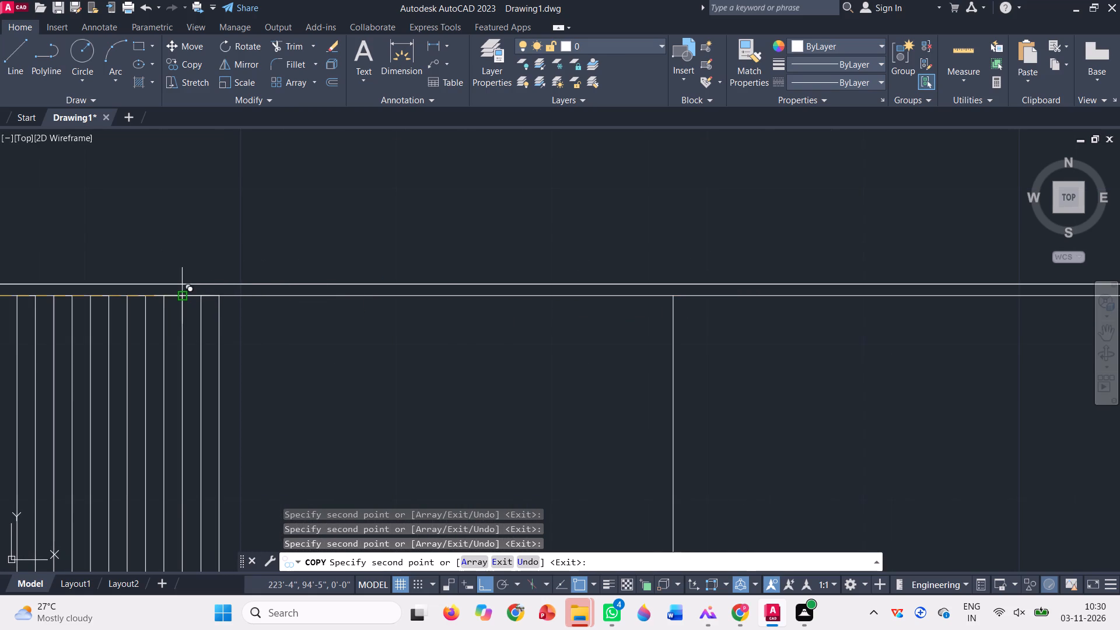
click(182, 296)
click(219, 298)
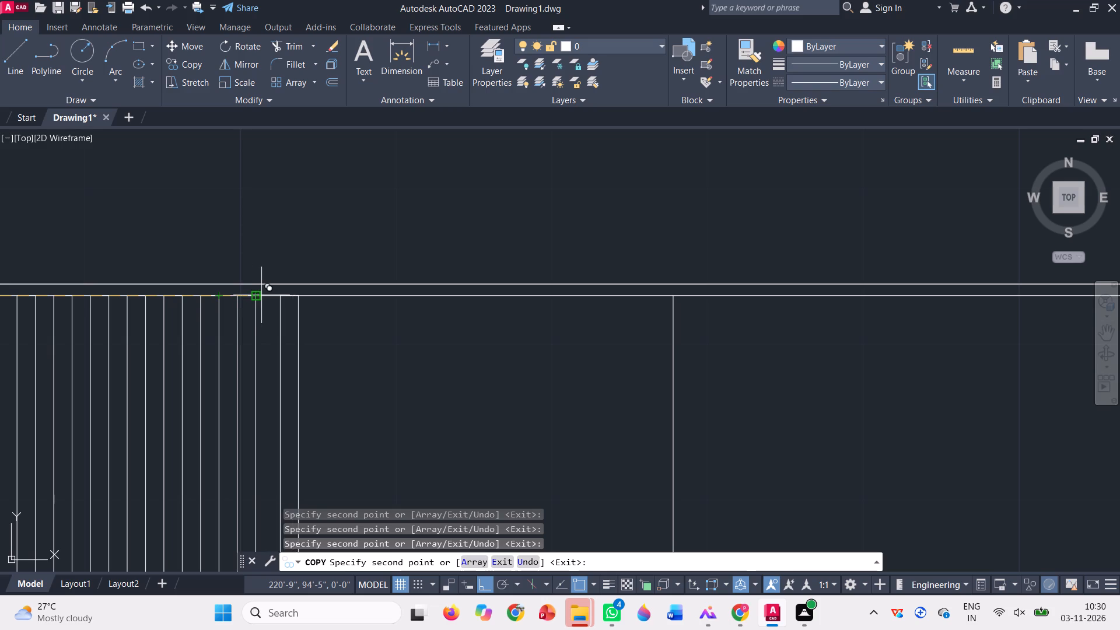
click(258, 298)
click(293, 296)
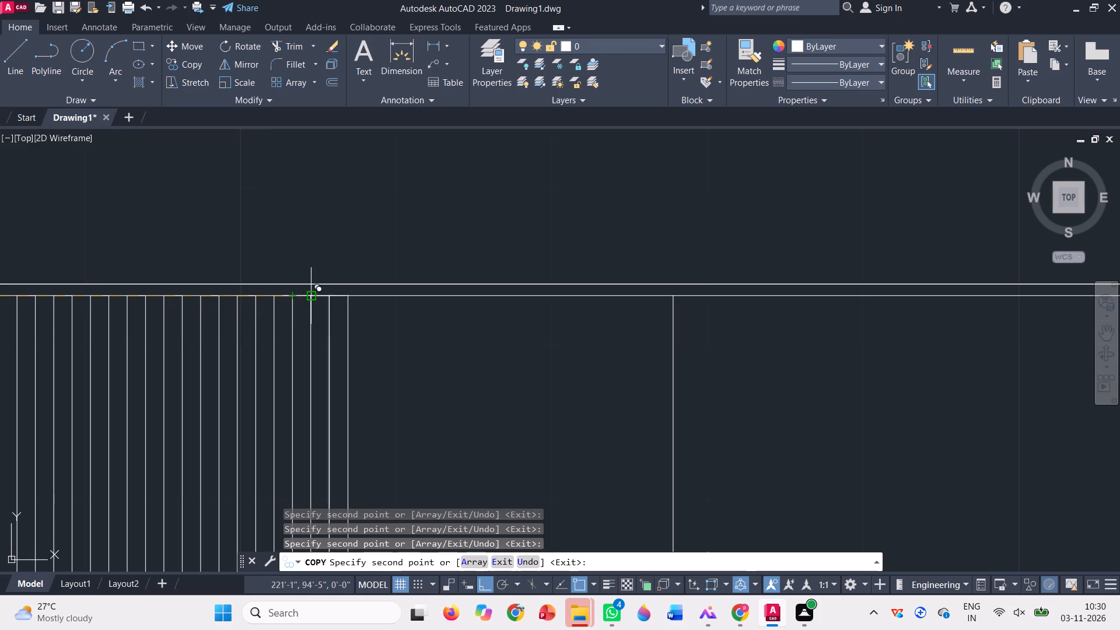
click(330, 297)
click(367, 298)
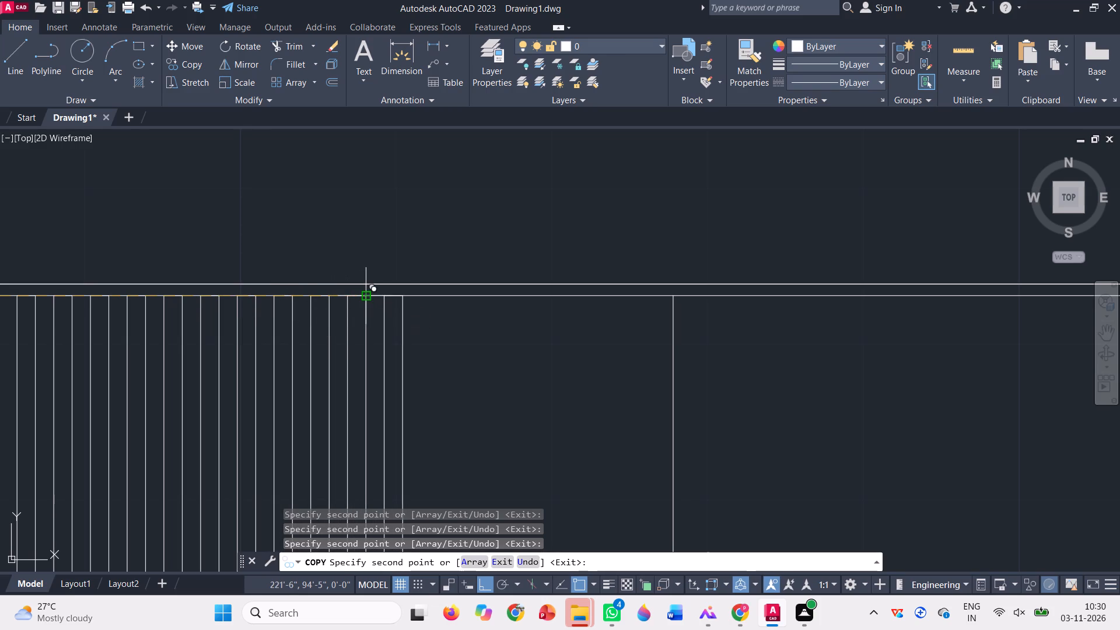
click(406, 296)
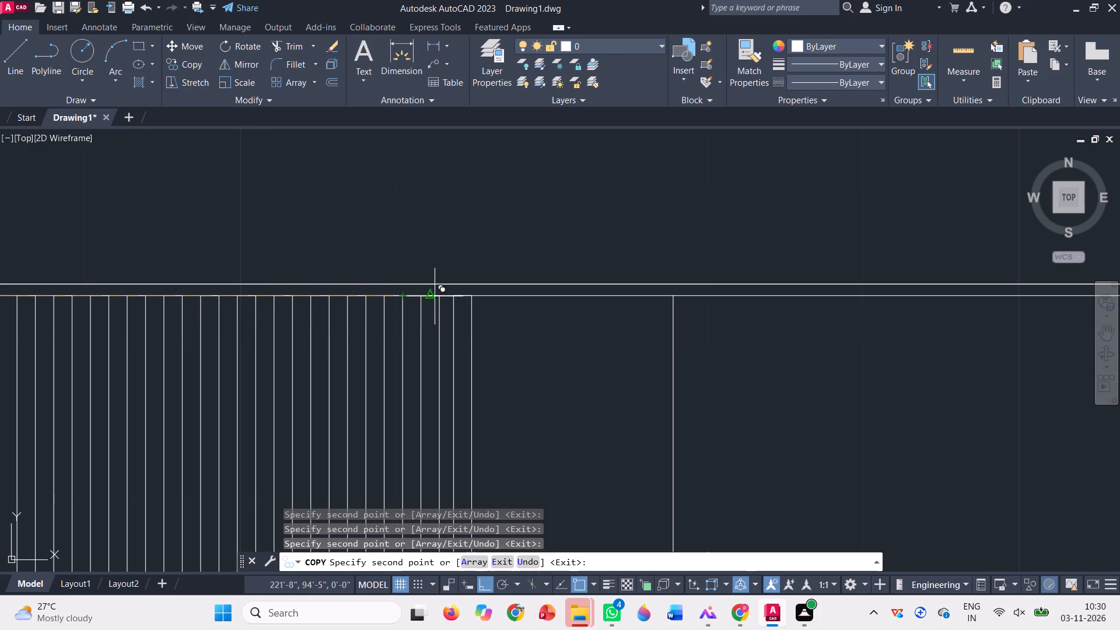
click(440, 294)
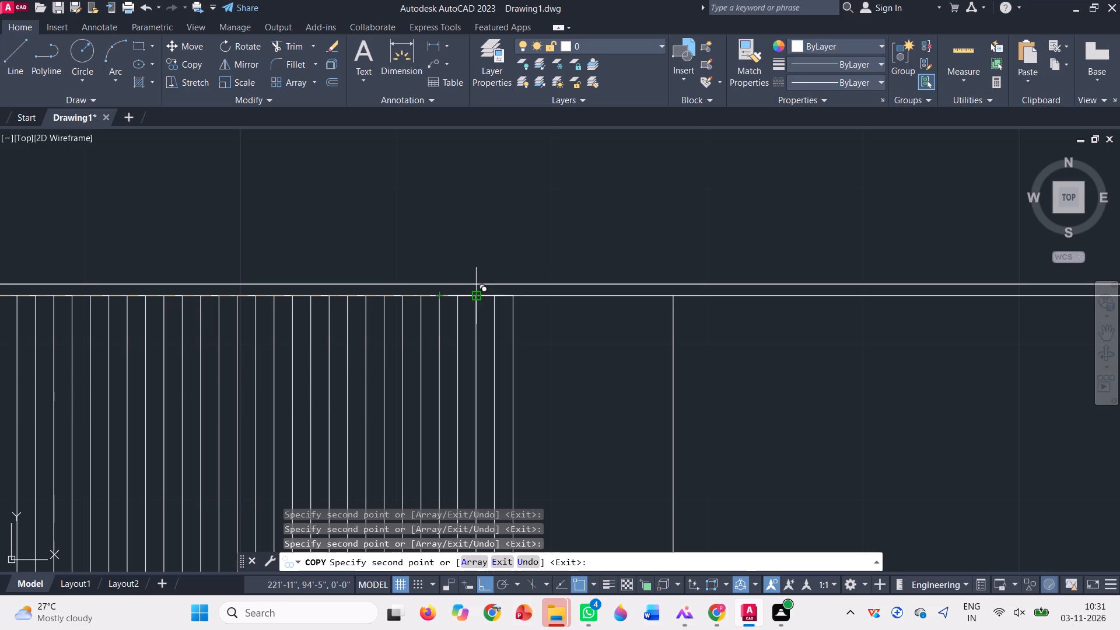
click(477, 297)
click(511, 298)
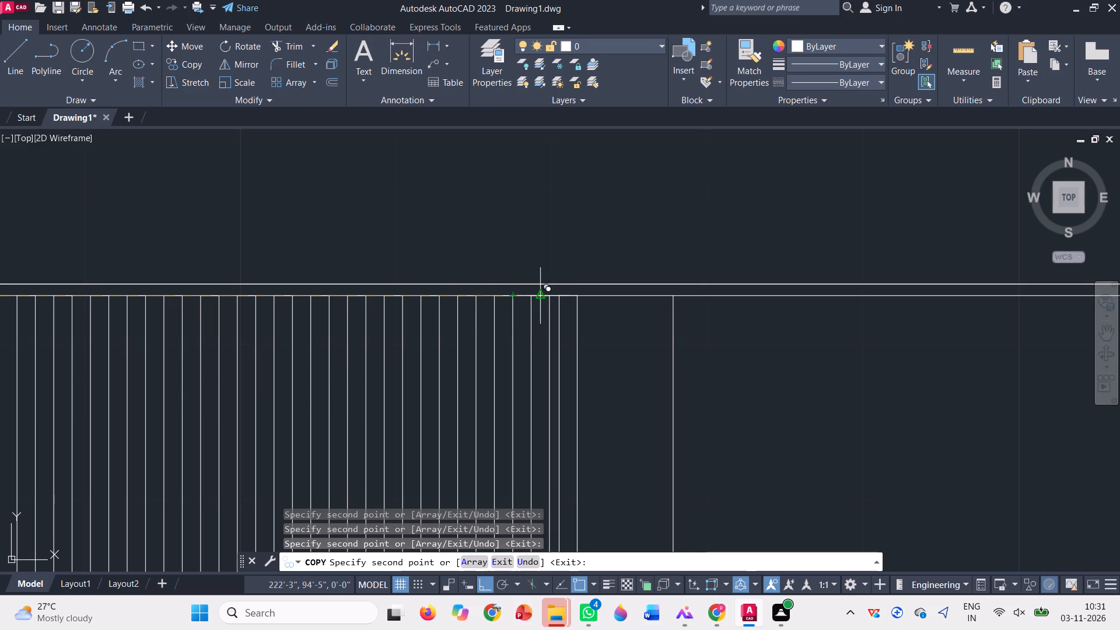
click(547, 298)
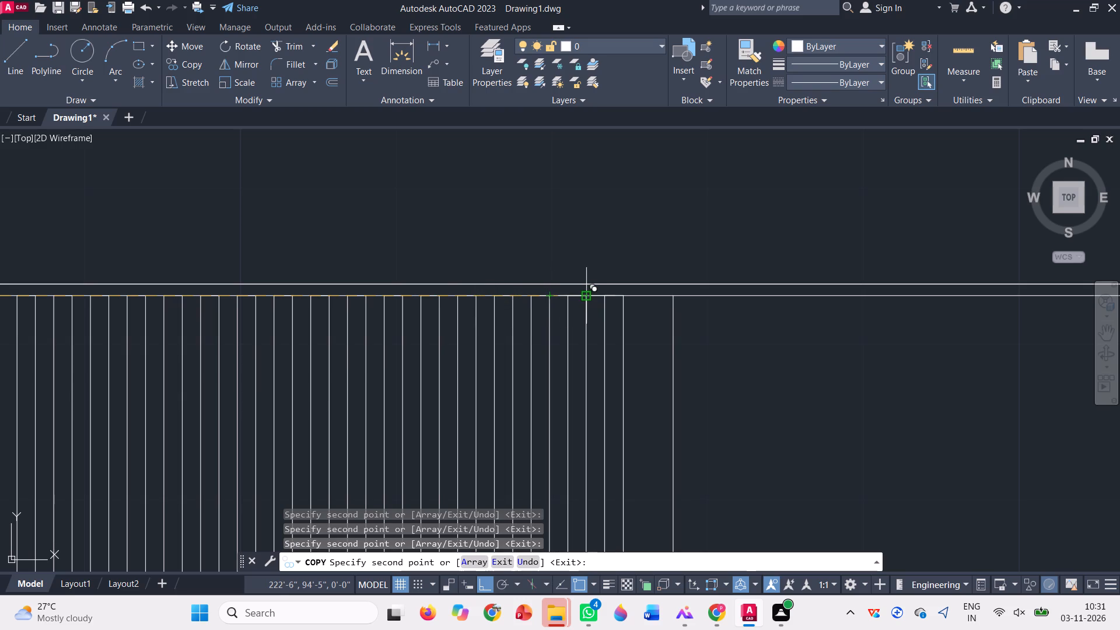
click(585, 299)
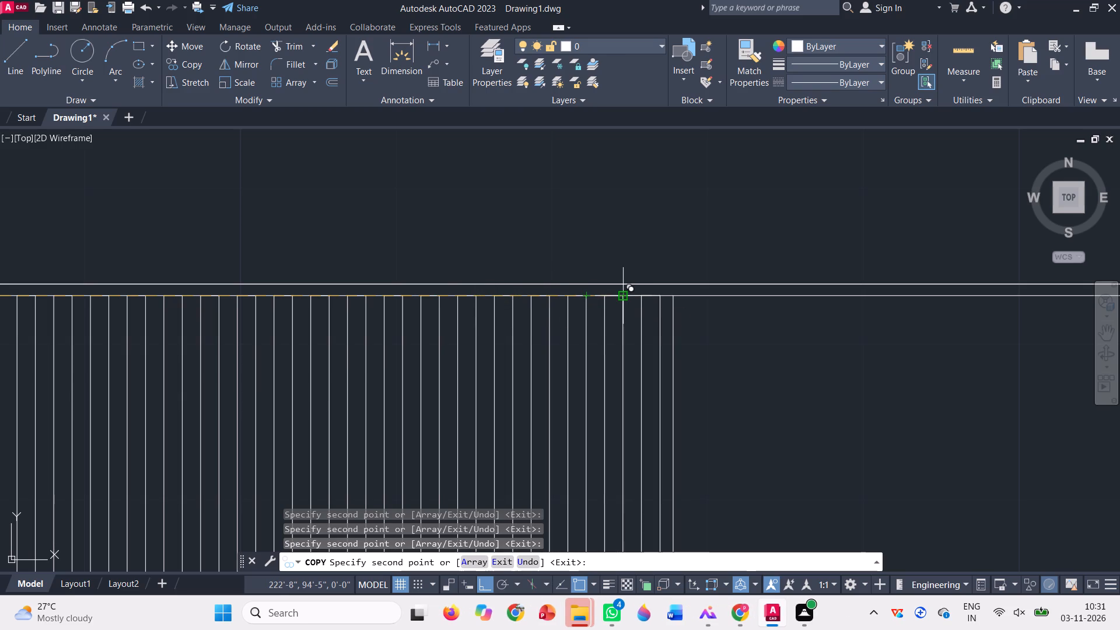
click(619, 298)
scroll(627, 302, down, 3)
key(Escape)
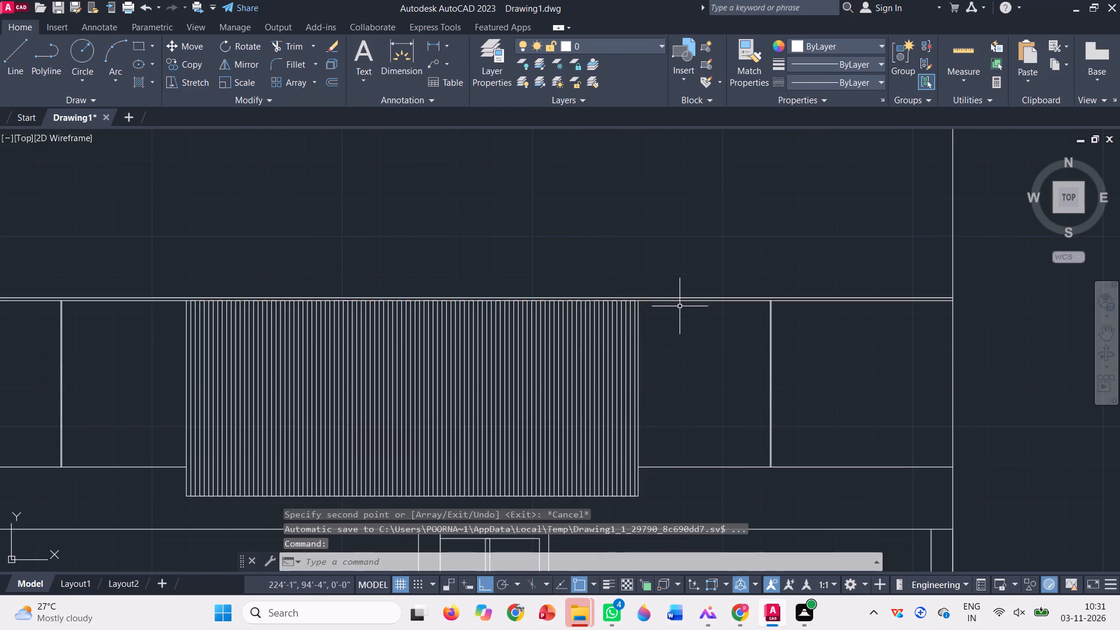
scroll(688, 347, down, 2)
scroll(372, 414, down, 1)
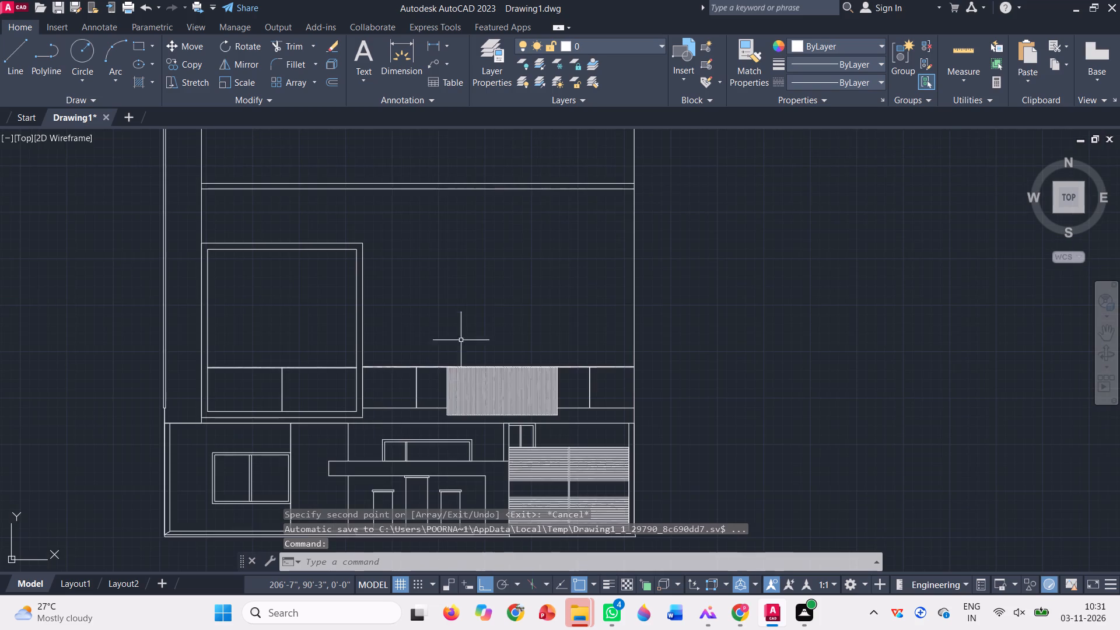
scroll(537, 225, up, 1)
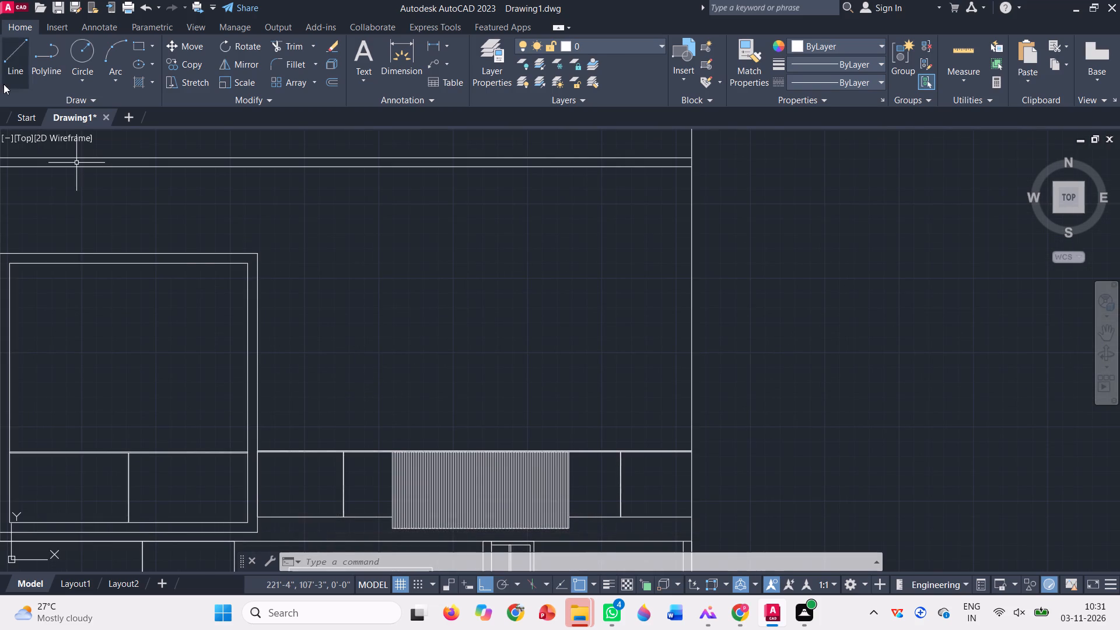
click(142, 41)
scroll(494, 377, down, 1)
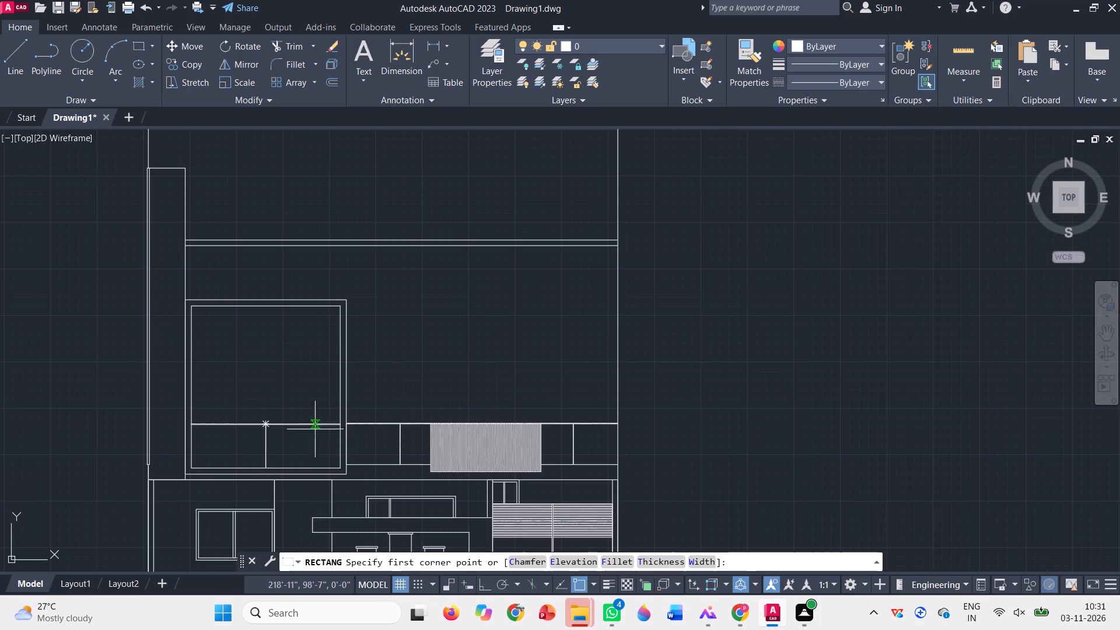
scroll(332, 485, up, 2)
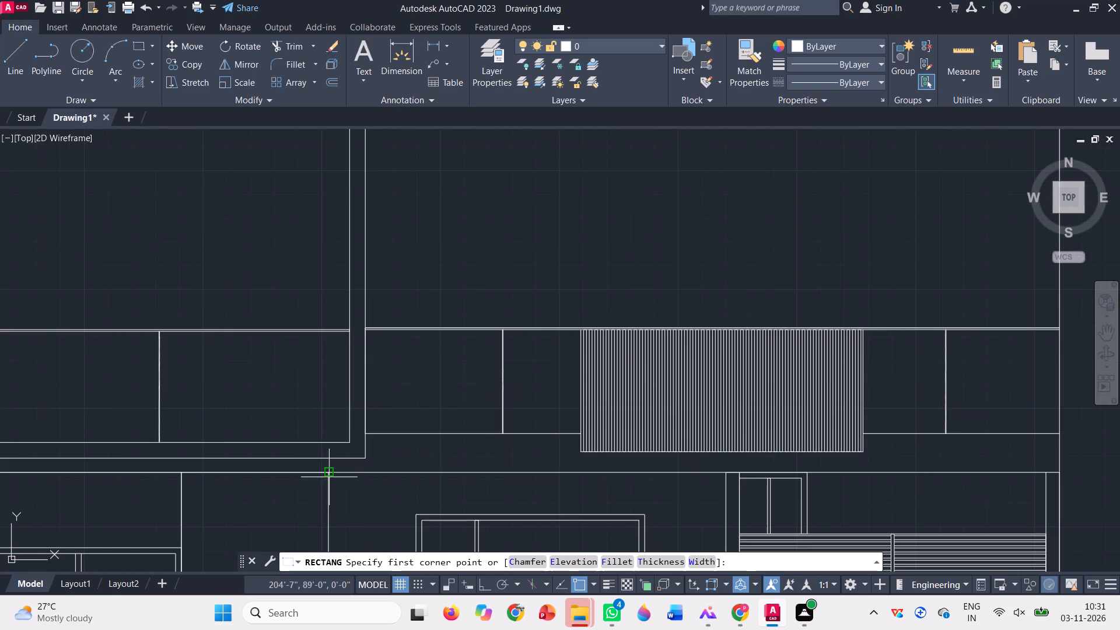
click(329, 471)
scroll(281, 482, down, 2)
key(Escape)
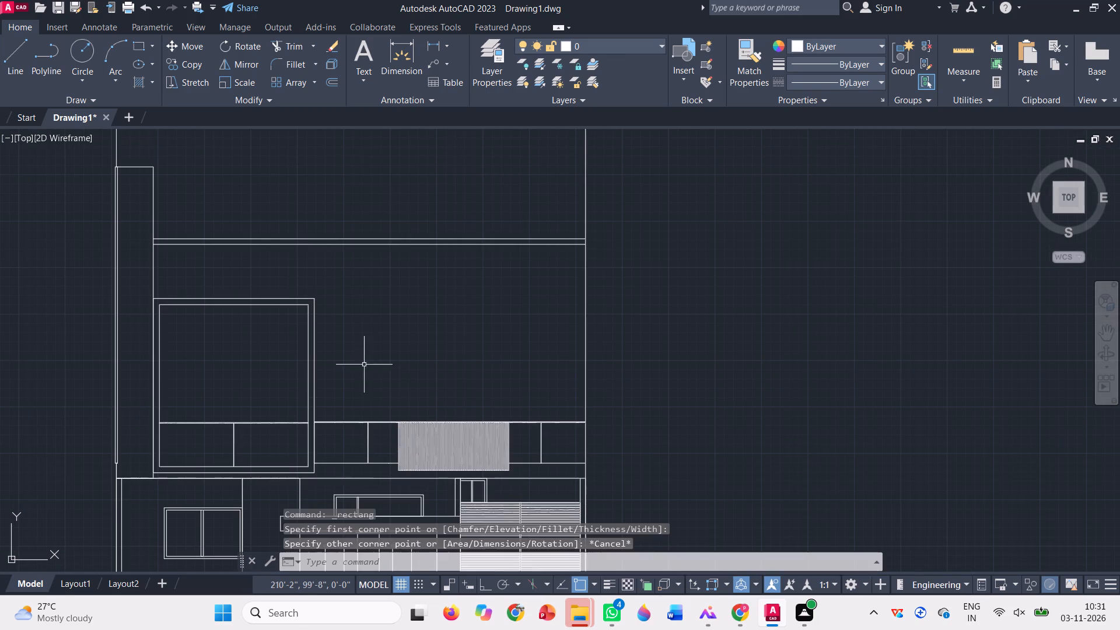
Draw a vertical construction line through the point where the wall line right of the ground-floor left window meets the floor line.
text(xl)
key(Return)
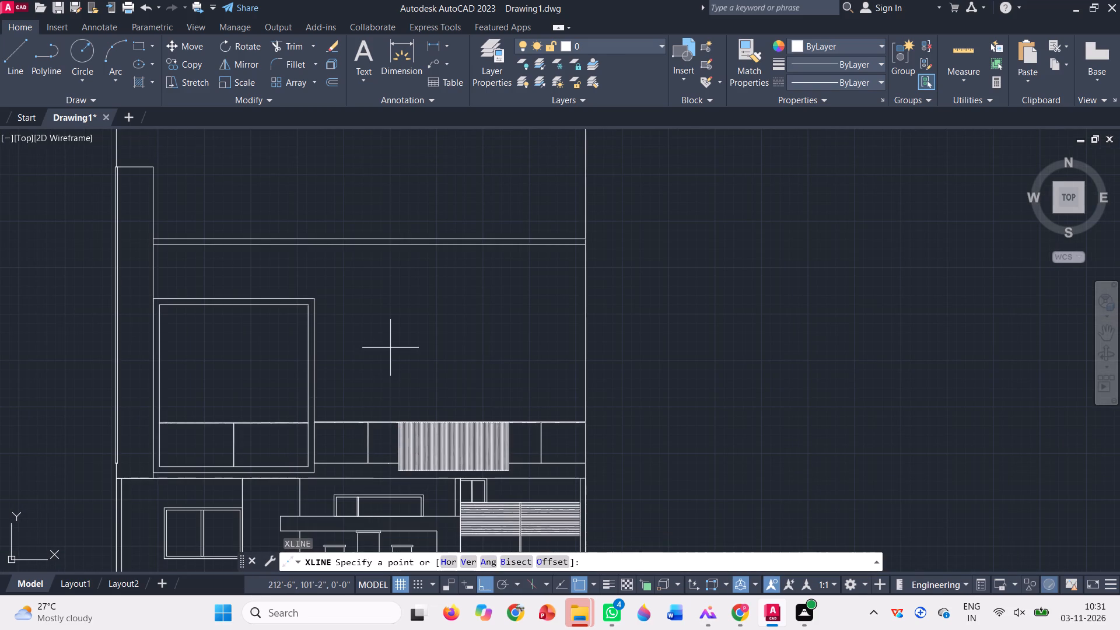
click(241, 479)
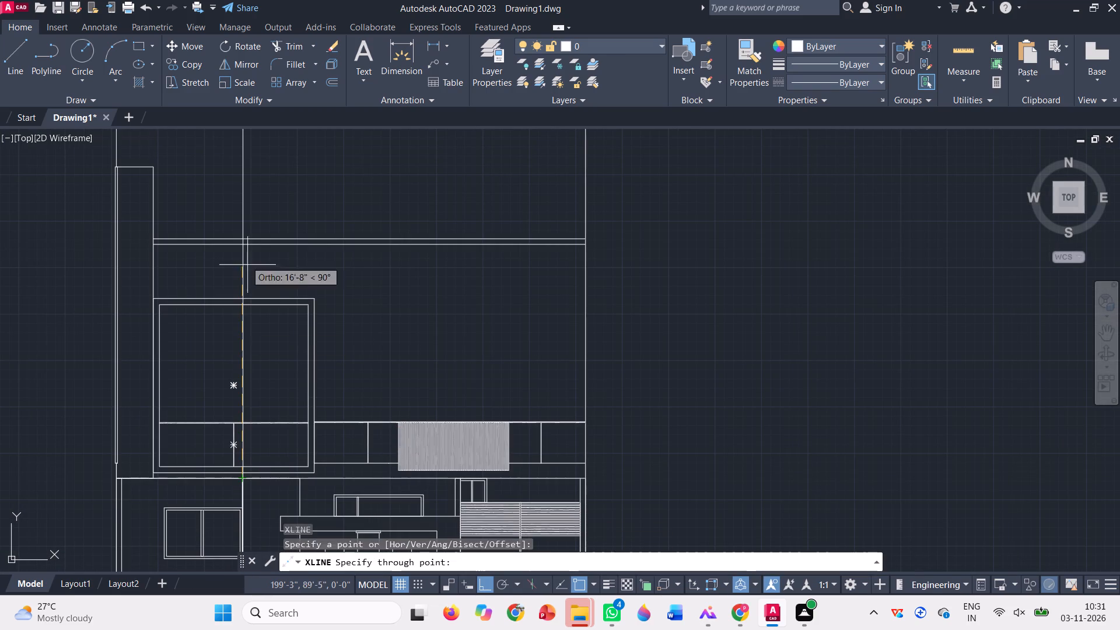
click(228, 192)
key(space)
scroll(334, 343, down, 2)
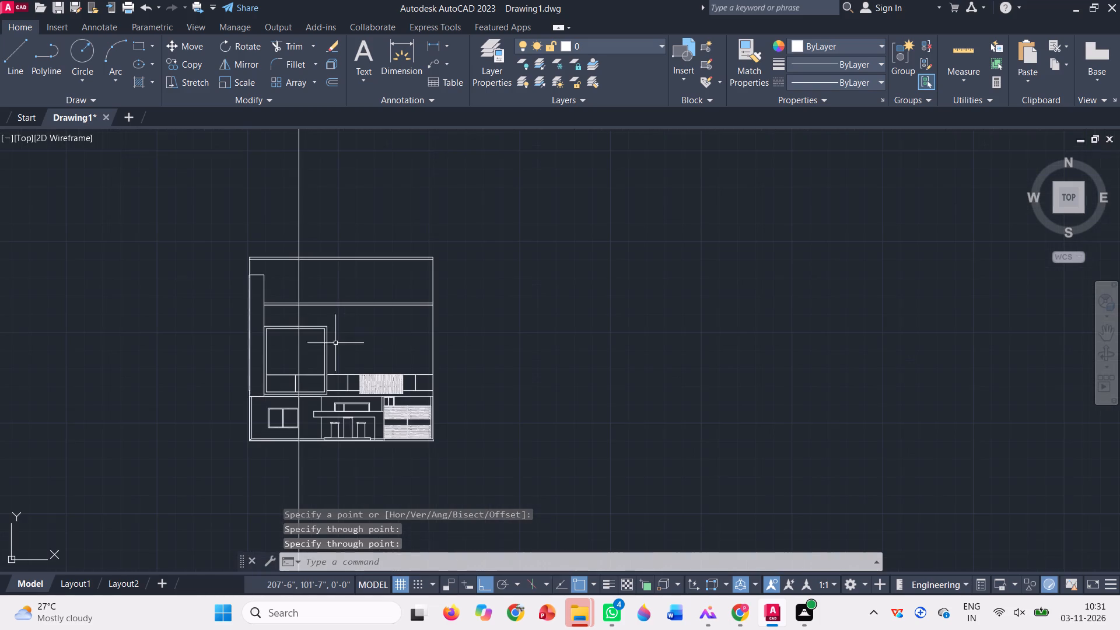
Draw a vertical construction line through the point where the wall line left of the ground-floor entrance meets the floor line.
text(xl)
key(Return)
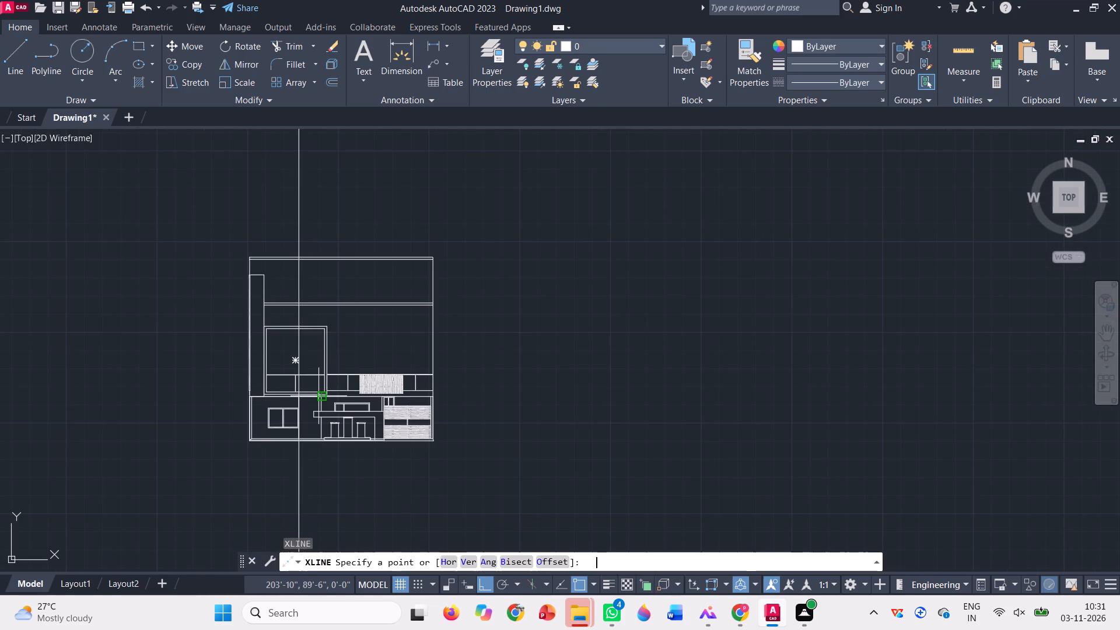
scroll(318, 396, up, 3)
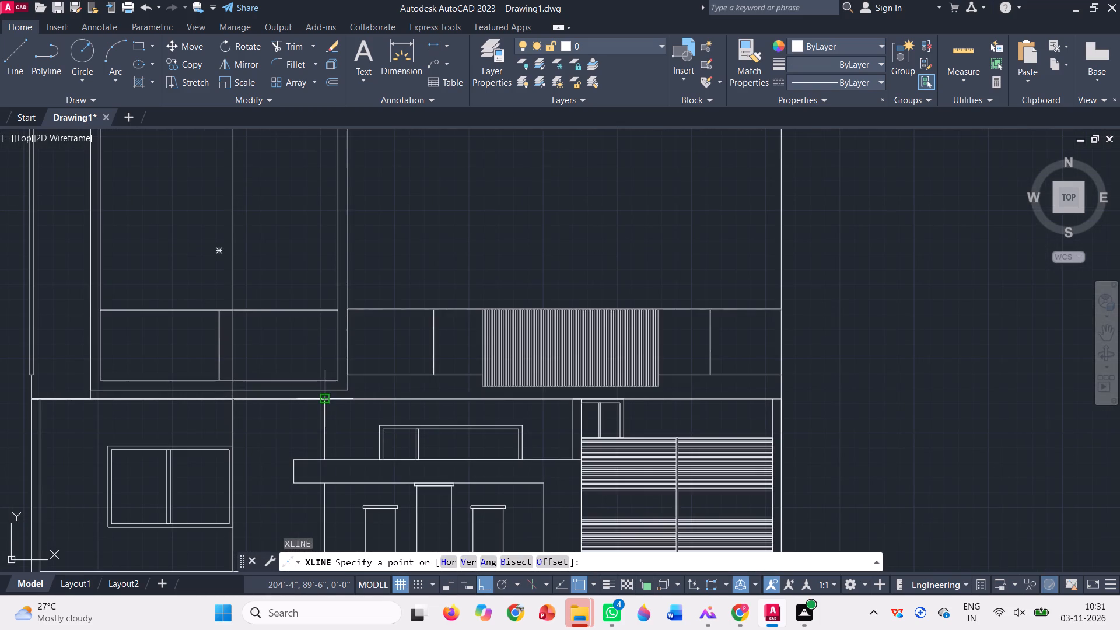
click(321, 399)
scroll(266, 467, down, 2)
click(304, 142)
key(space)
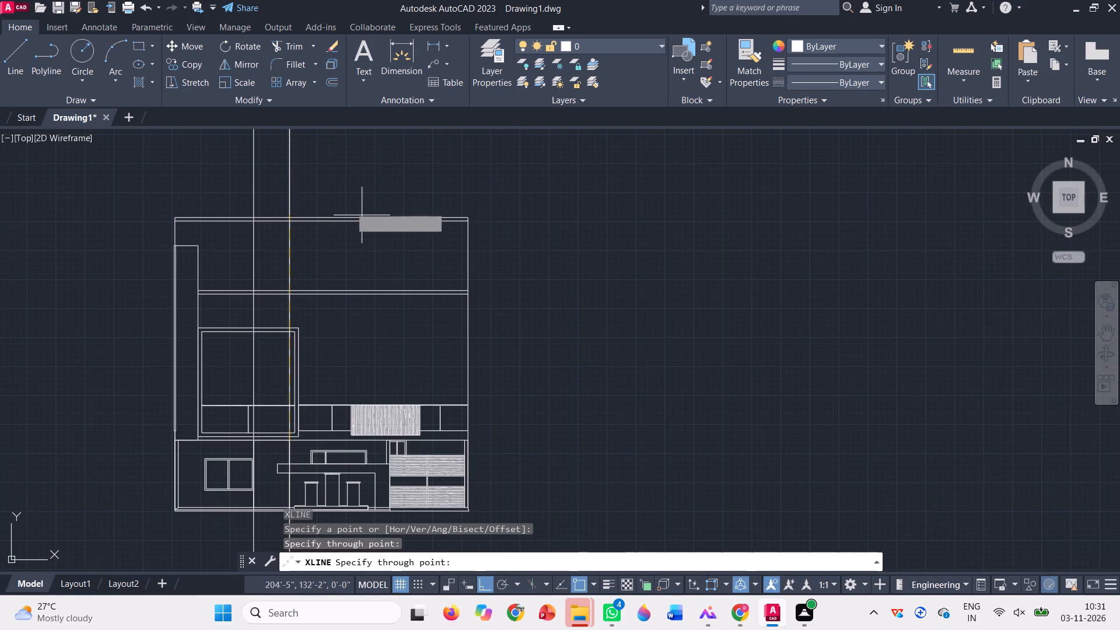
Draw a tall door rectangle inside the first-floor frame, between the two construction lines, from the railing's top line to just below the frame top.
click(135, 48)
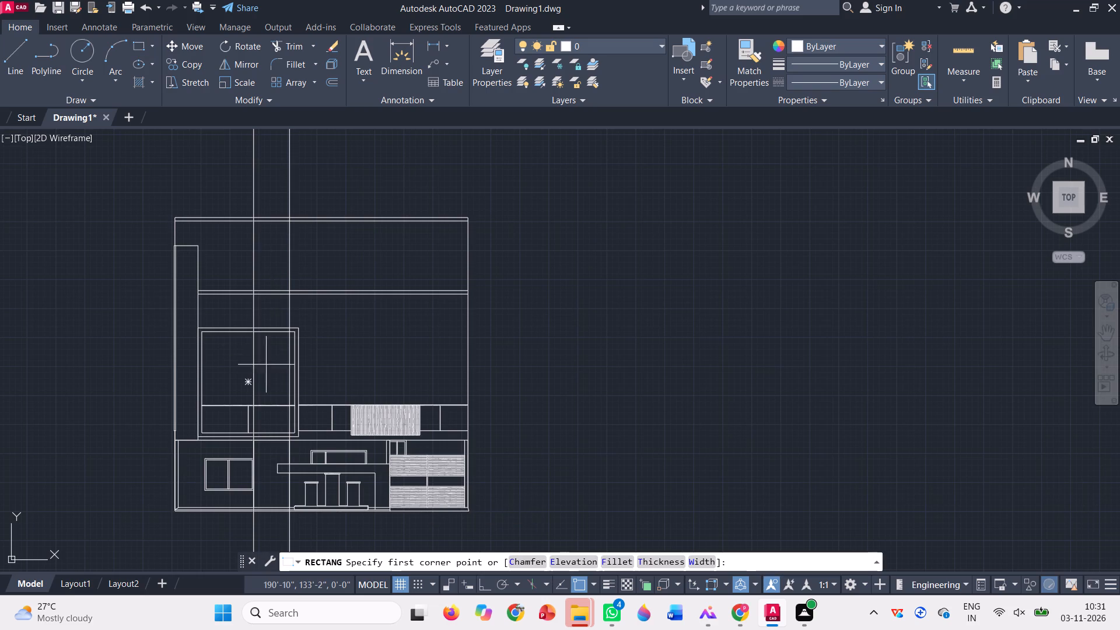
scroll(266, 366, up, 2)
scroll(229, 468, up, 3)
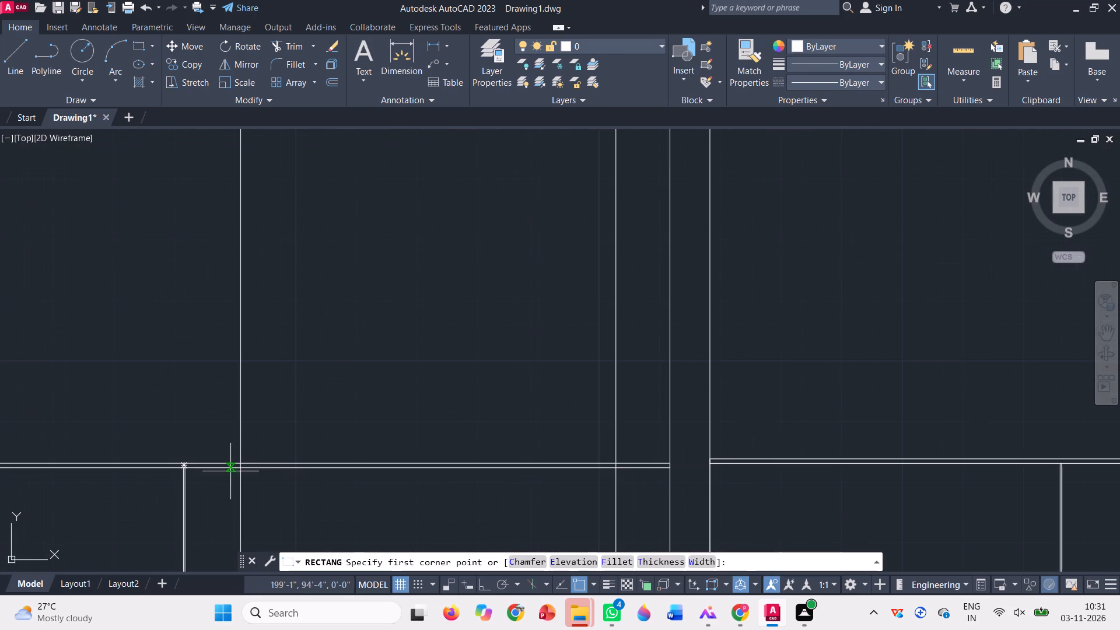
click(239, 466)
scroll(192, 502, down, 2)
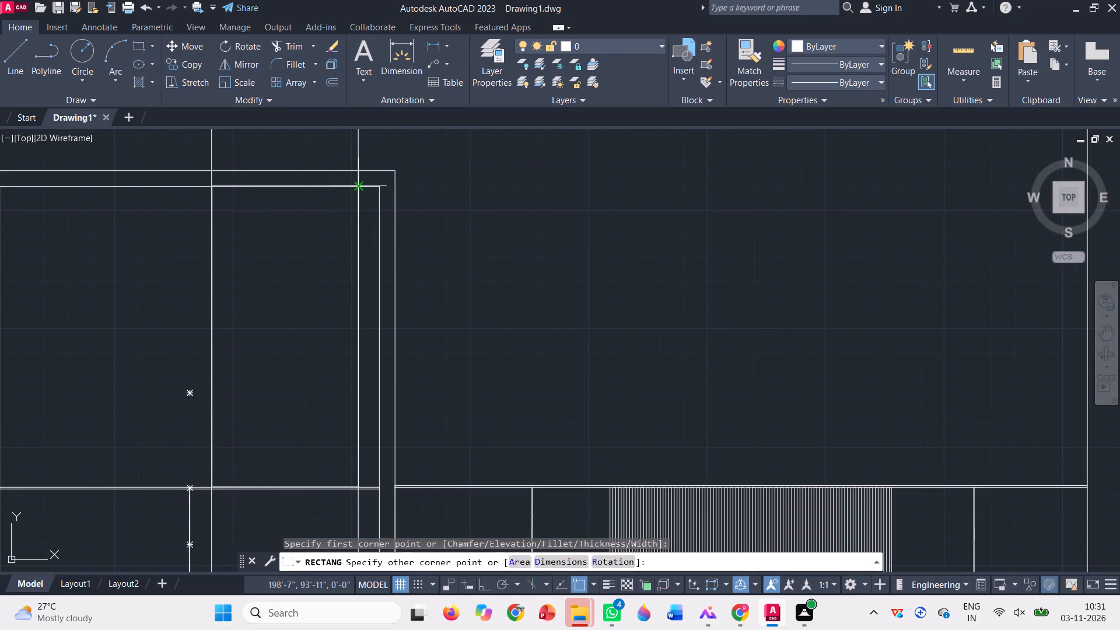
click(358, 231)
scroll(363, 294, down, 4)
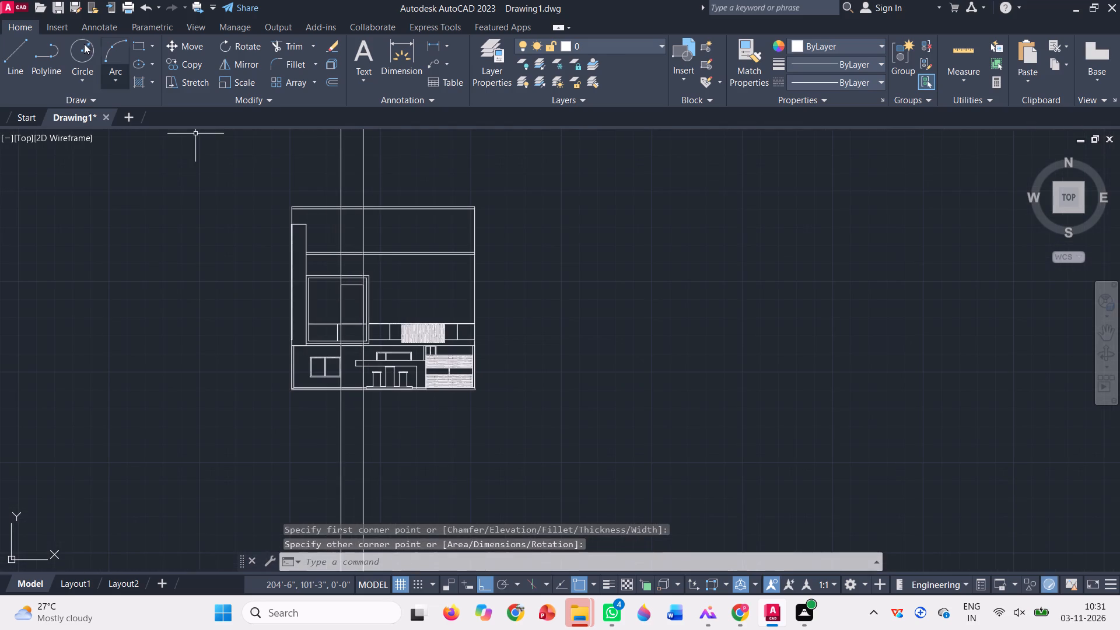
Draw a second rectangle between the construction lines, from the first-floor frame's top edge up past the double slab line.
click(137, 43)
scroll(363, 214, up, 1)
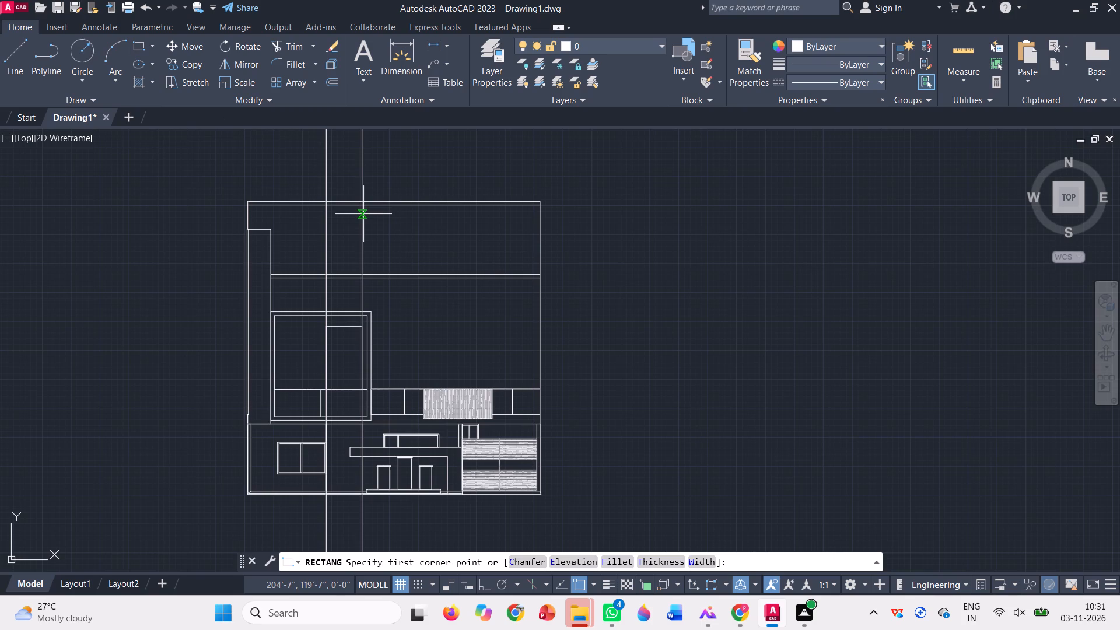
scroll(309, 308, up, 3)
click(373, 321)
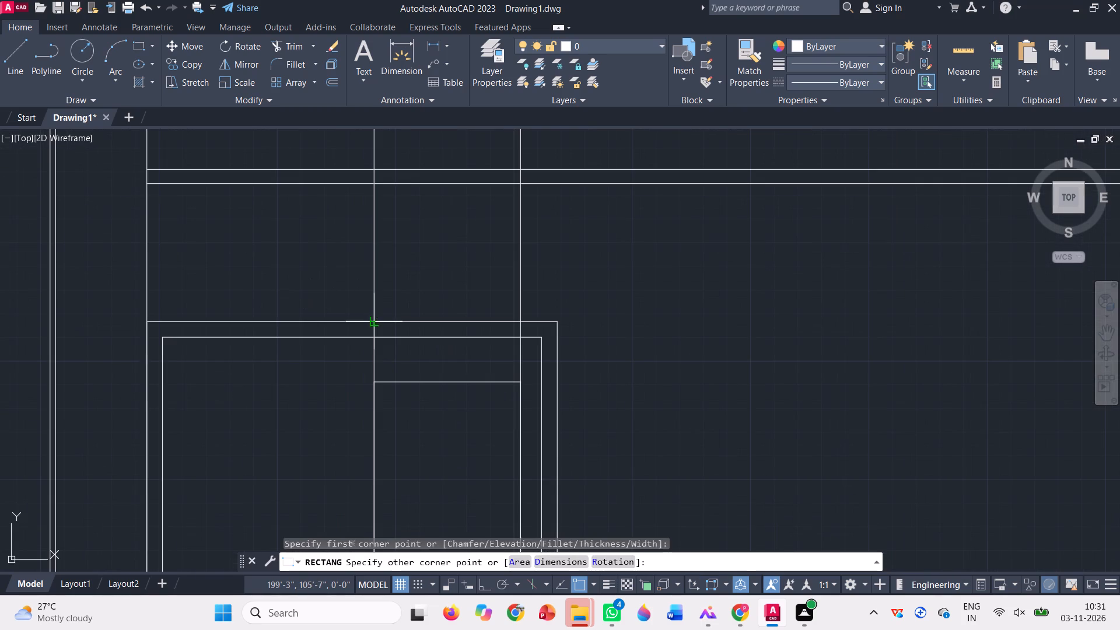
scroll(277, 386, down, 2)
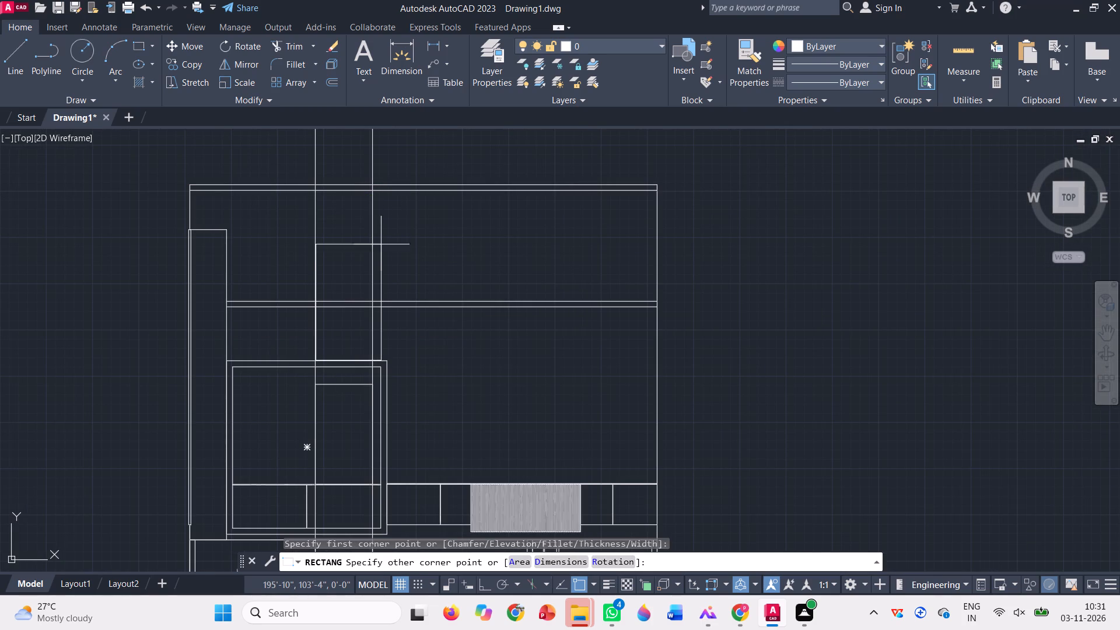
click(373, 266)
scroll(338, 296, down, 2)
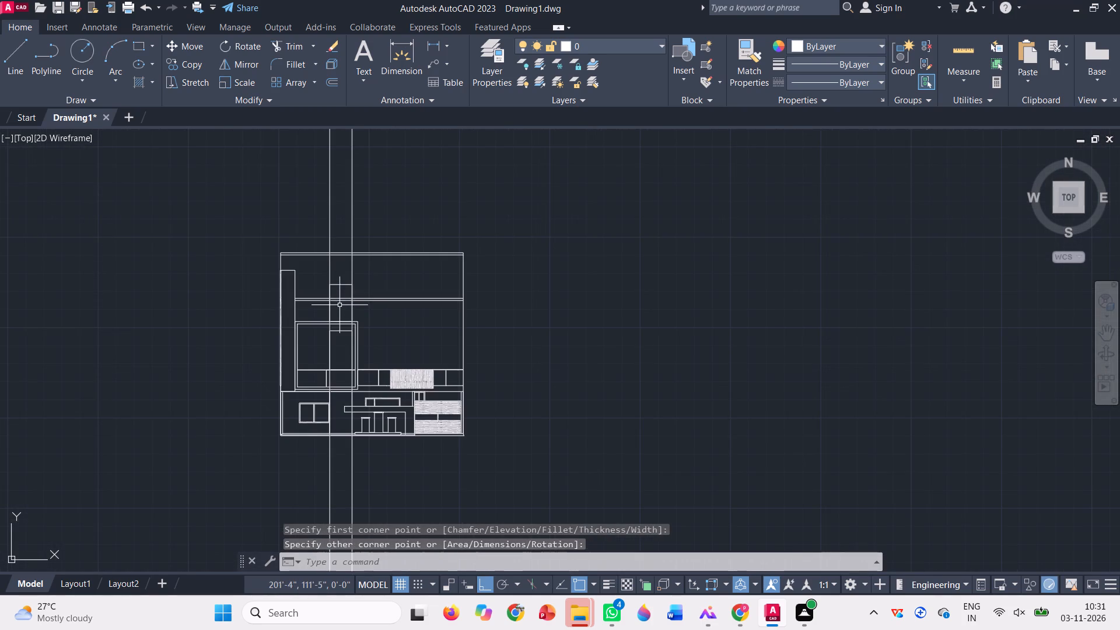
Delete the two vertical construction lines.
scroll(342, 329, up, 3)
click(290, 324)
click(276, 324)
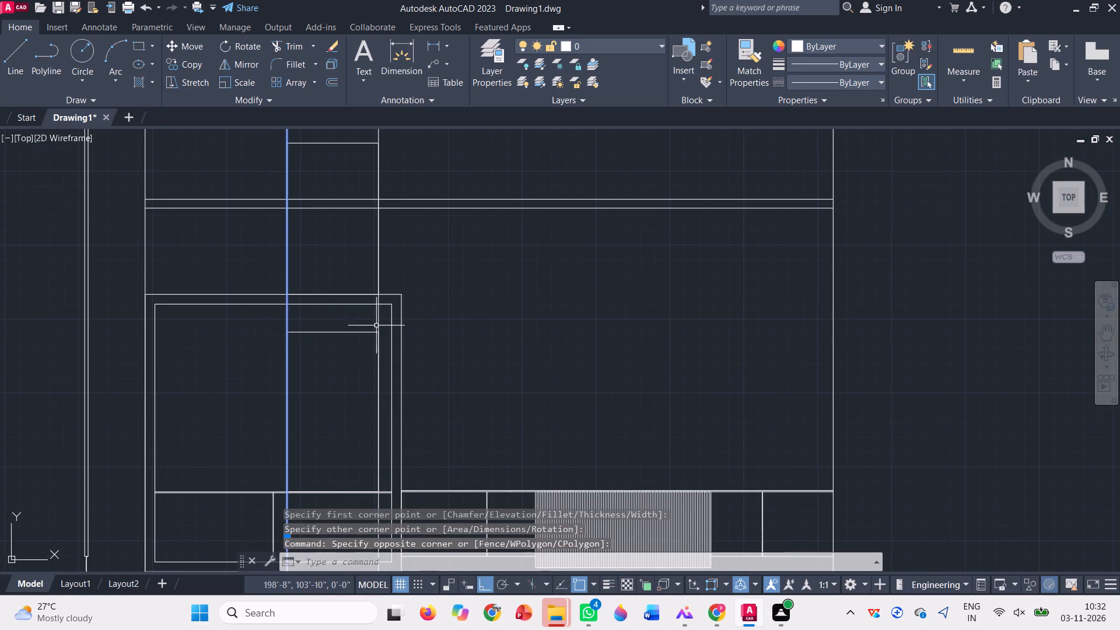
click(385, 323)
click(373, 324)
key(Delete)
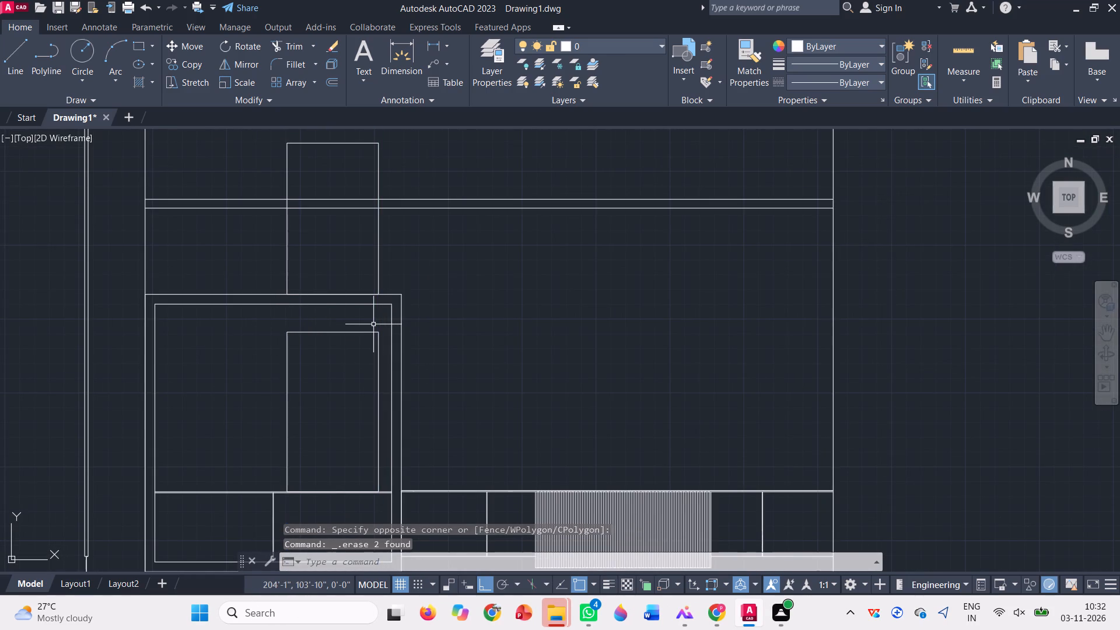
Trim the line segment along the base of the first-floor door rectangle, at the railing's top line.
click(296, 52)
scroll(323, 478, up, 3)
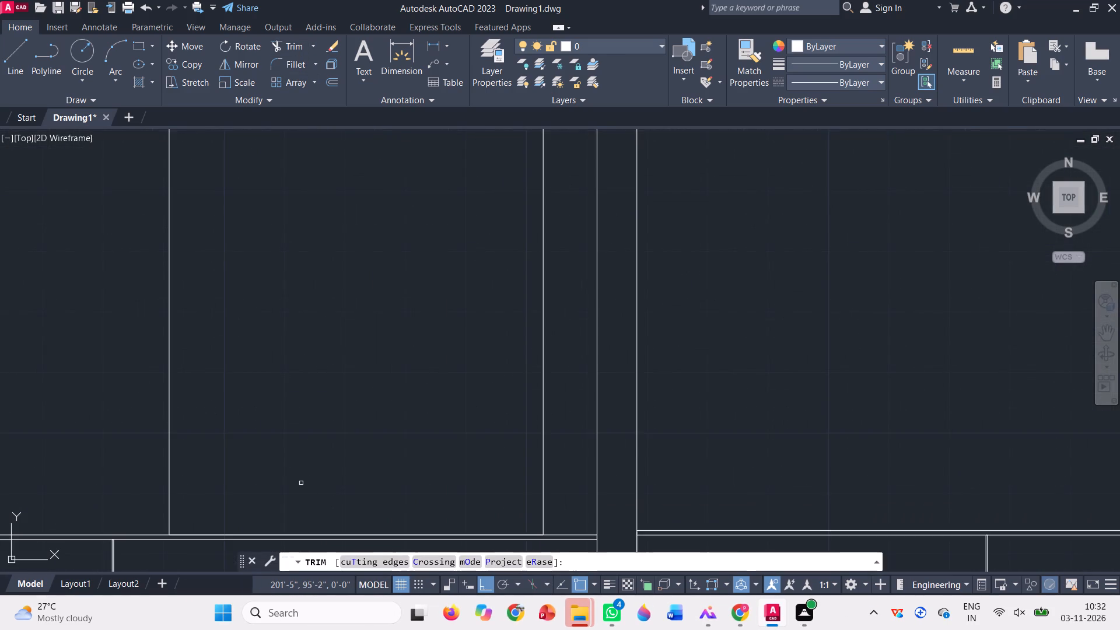
scroll(299, 461, down, 1)
scroll(289, 501, up, 3)
click(262, 531)
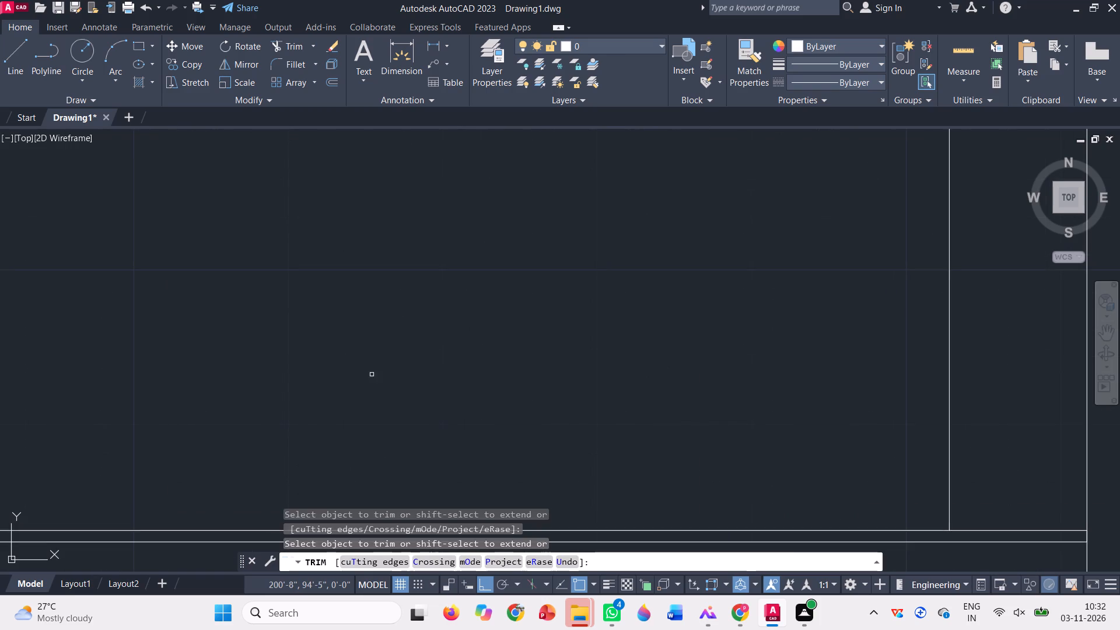
scroll(373, 373, down, 2)
key(Escape)
scroll(374, 461, down, 3)
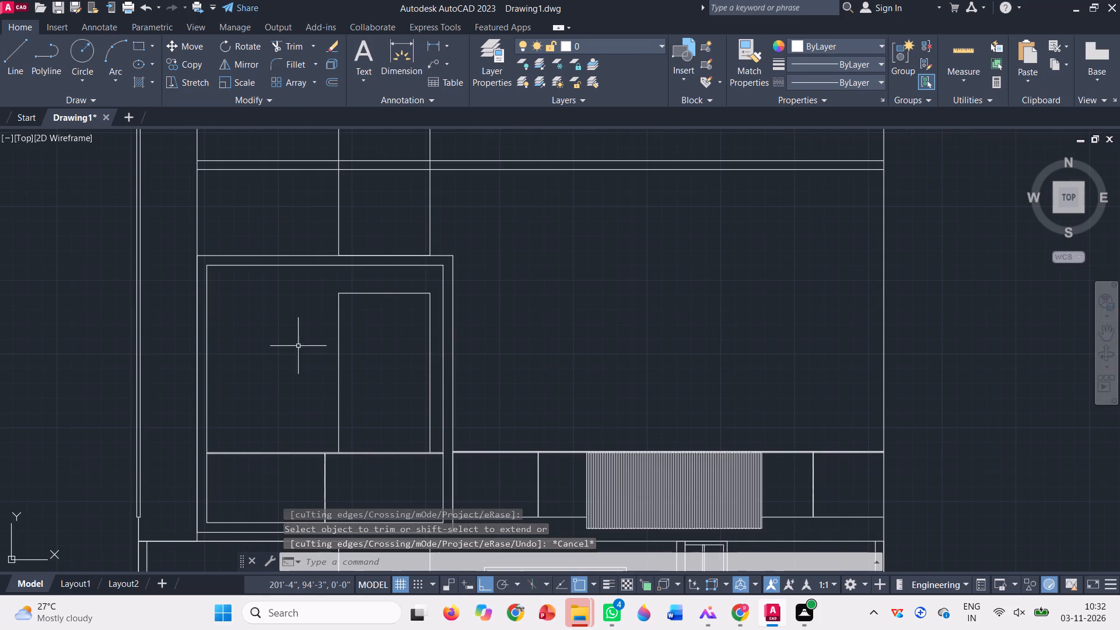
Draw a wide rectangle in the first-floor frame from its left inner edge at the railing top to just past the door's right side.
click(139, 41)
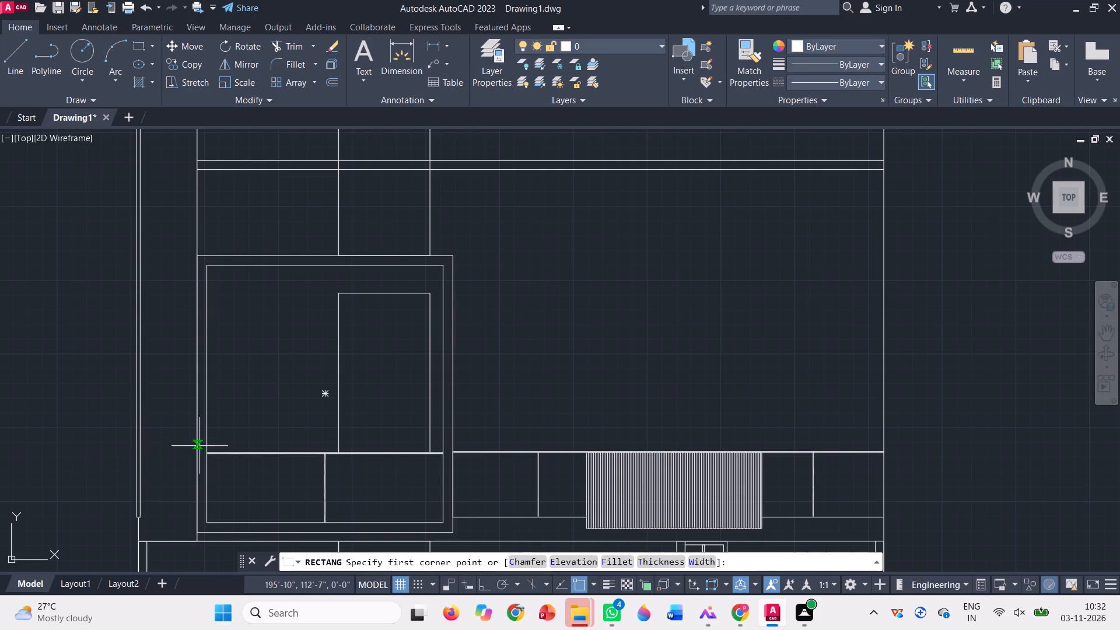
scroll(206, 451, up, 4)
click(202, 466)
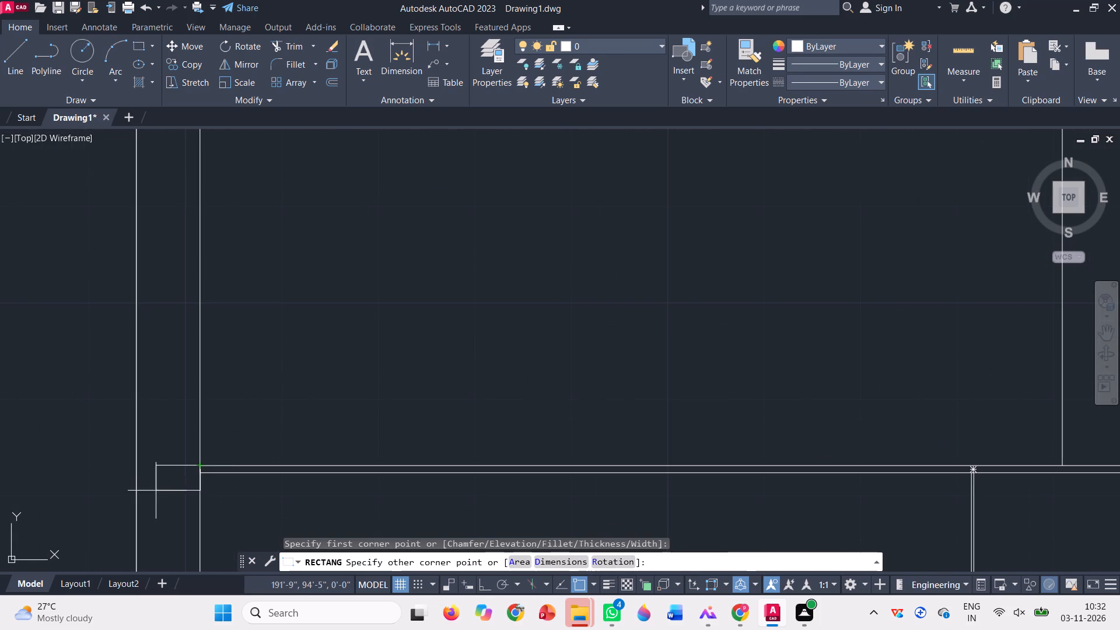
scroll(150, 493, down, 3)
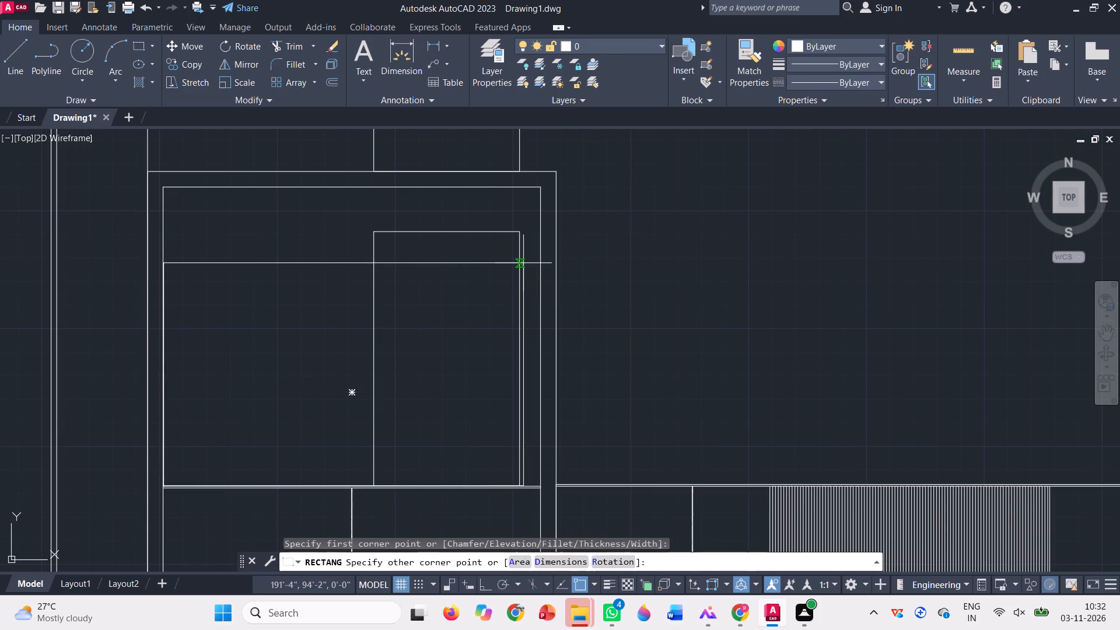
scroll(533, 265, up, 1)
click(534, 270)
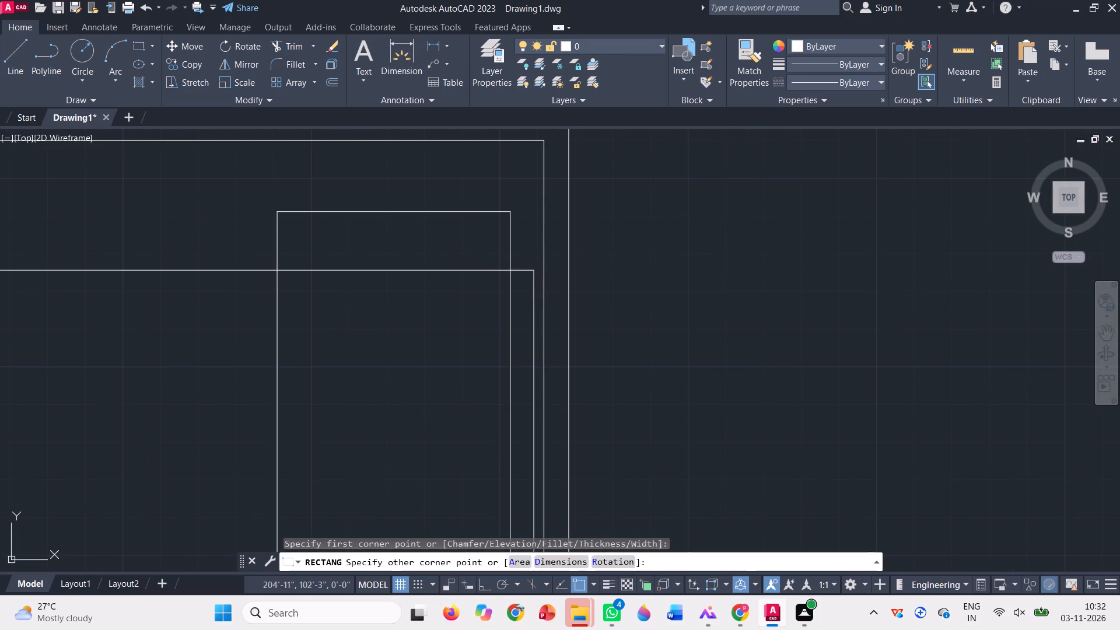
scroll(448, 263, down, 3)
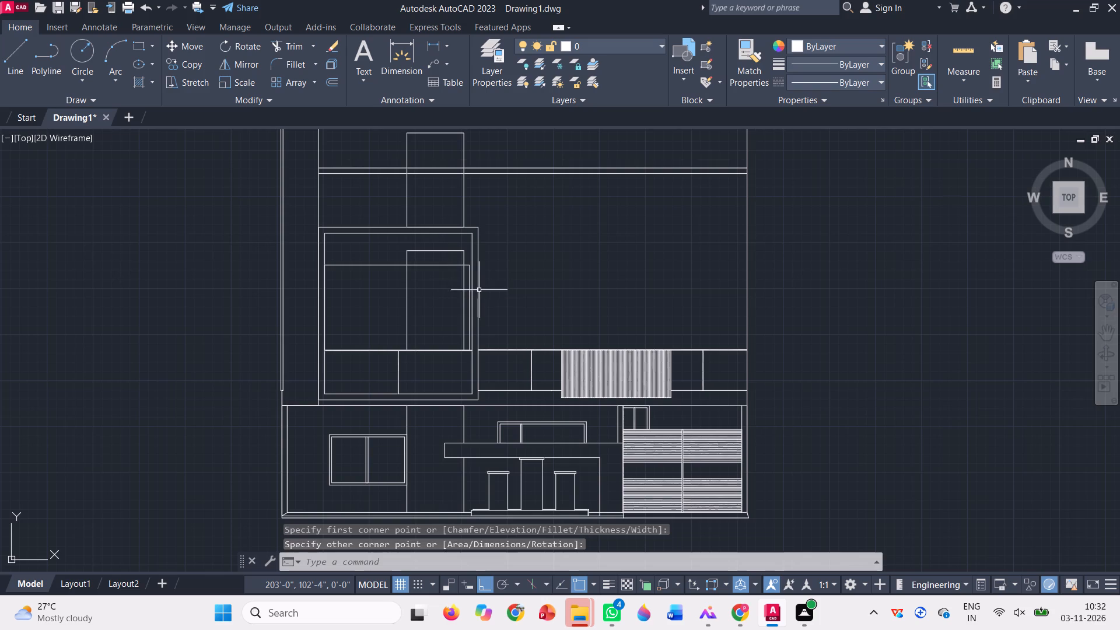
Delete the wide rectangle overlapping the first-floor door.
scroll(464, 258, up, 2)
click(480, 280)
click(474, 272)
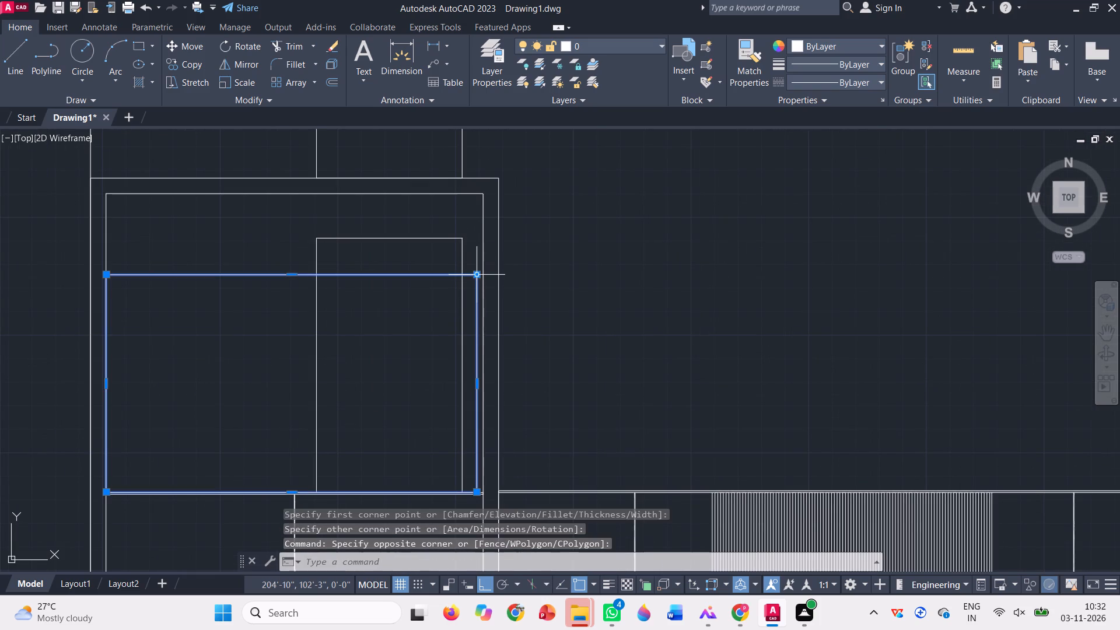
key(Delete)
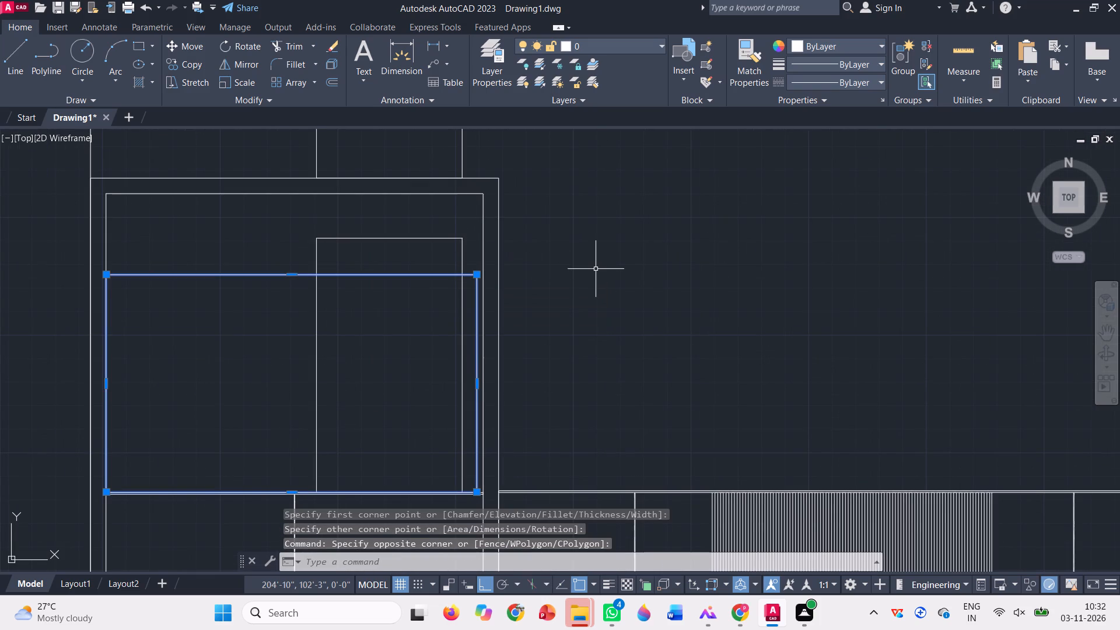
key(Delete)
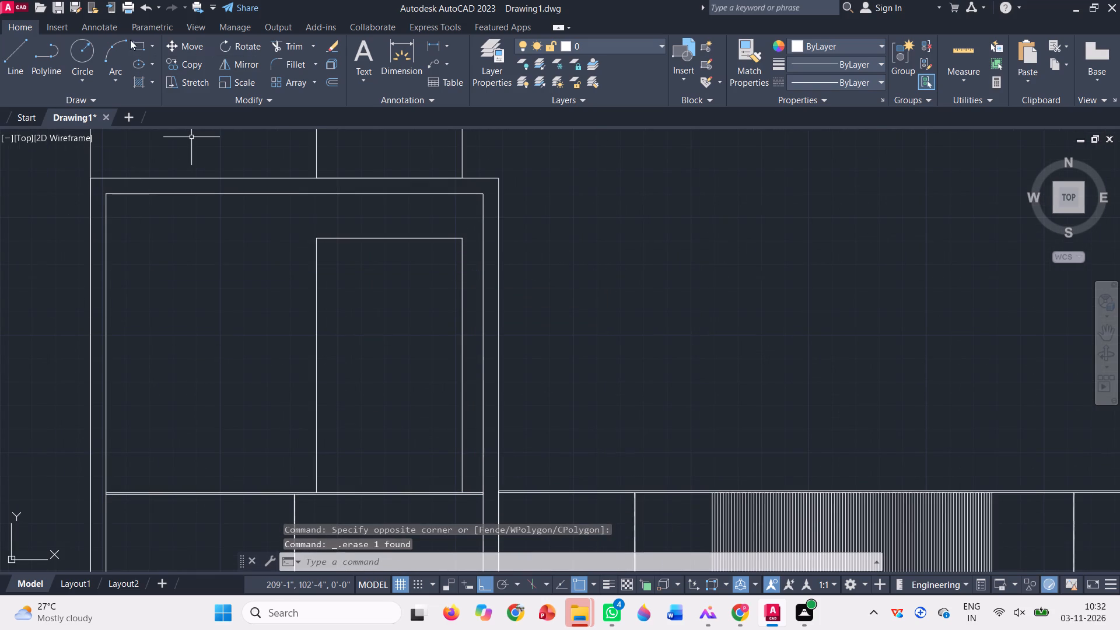
Draw a wide window rectangle from the frame's left inner edge at the railing top to slightly past the door's right side, below the door top.
click(139, 45)
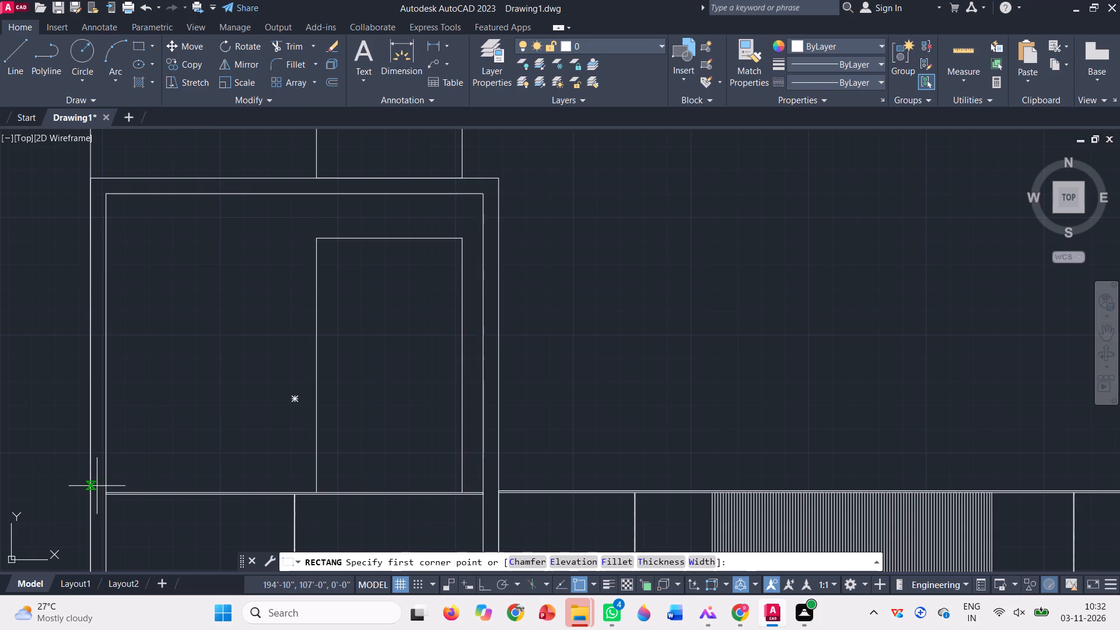
scroll(109, 492, up, 3)
click(96, 496)
scroll(58, 416, down, 2)
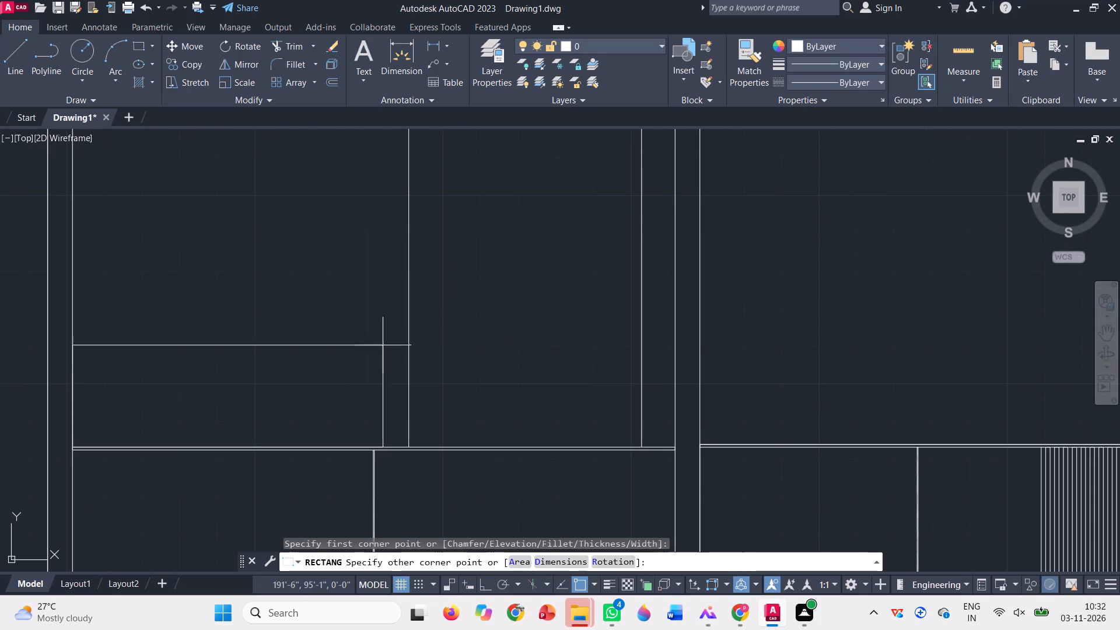
scroll(510, 367, down, 2)
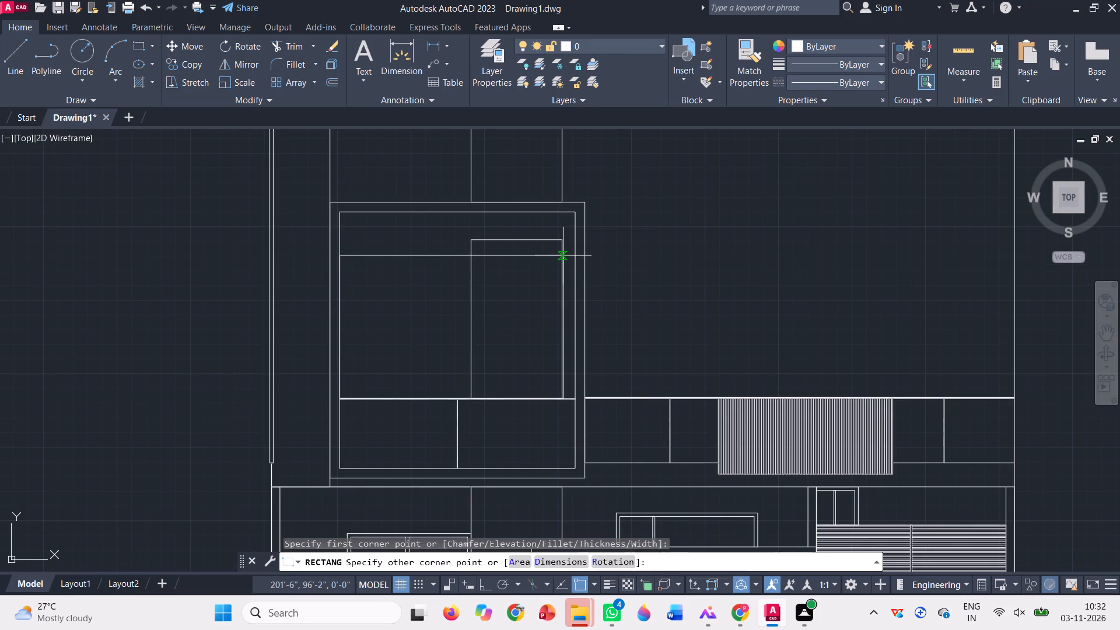
scroll(563, 255, up, 1)
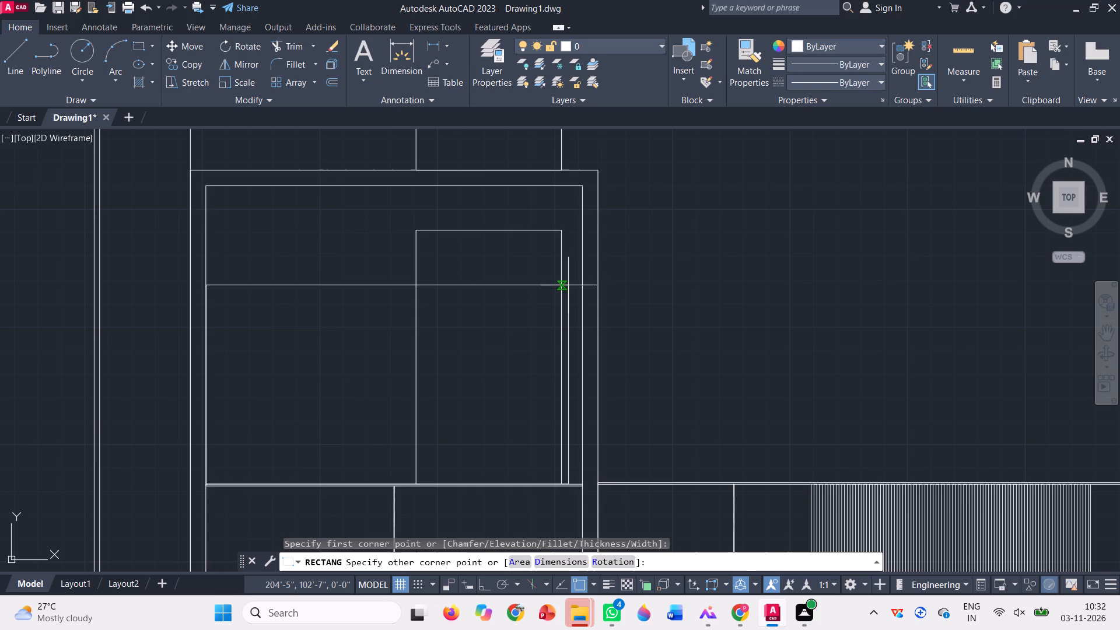
scroll(568, 285, up, 3)
click(560, 285)
scroll(560, 285, down, 5)
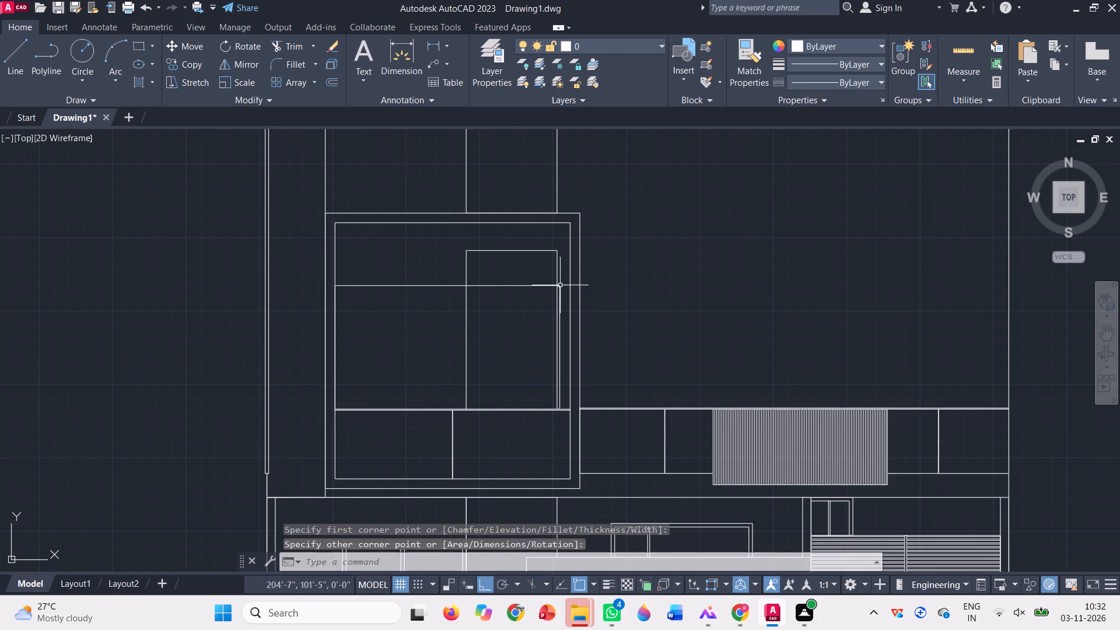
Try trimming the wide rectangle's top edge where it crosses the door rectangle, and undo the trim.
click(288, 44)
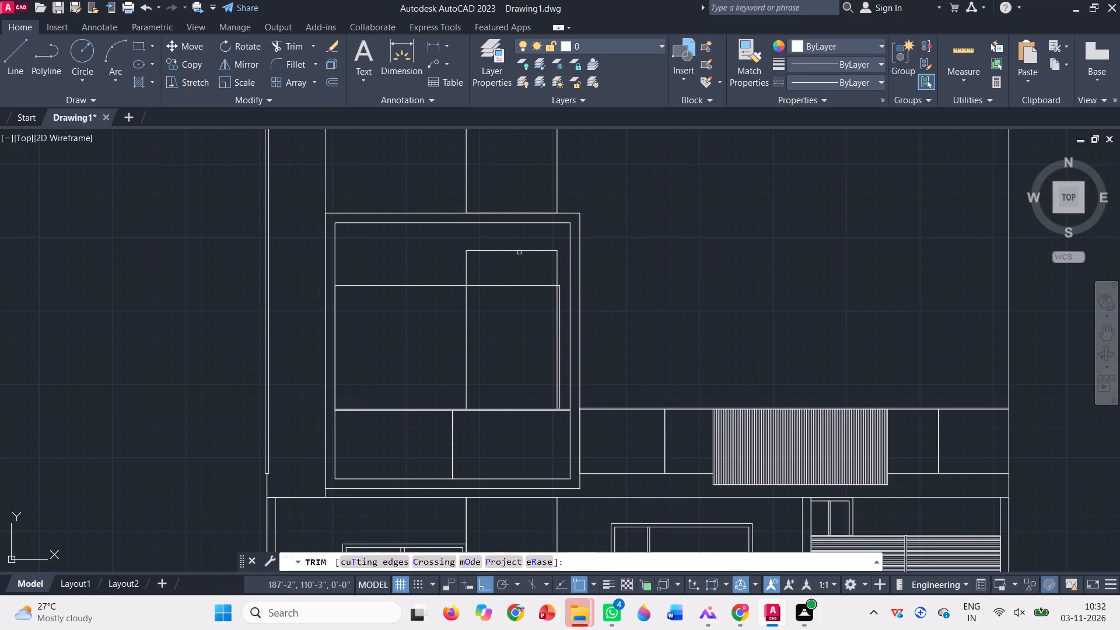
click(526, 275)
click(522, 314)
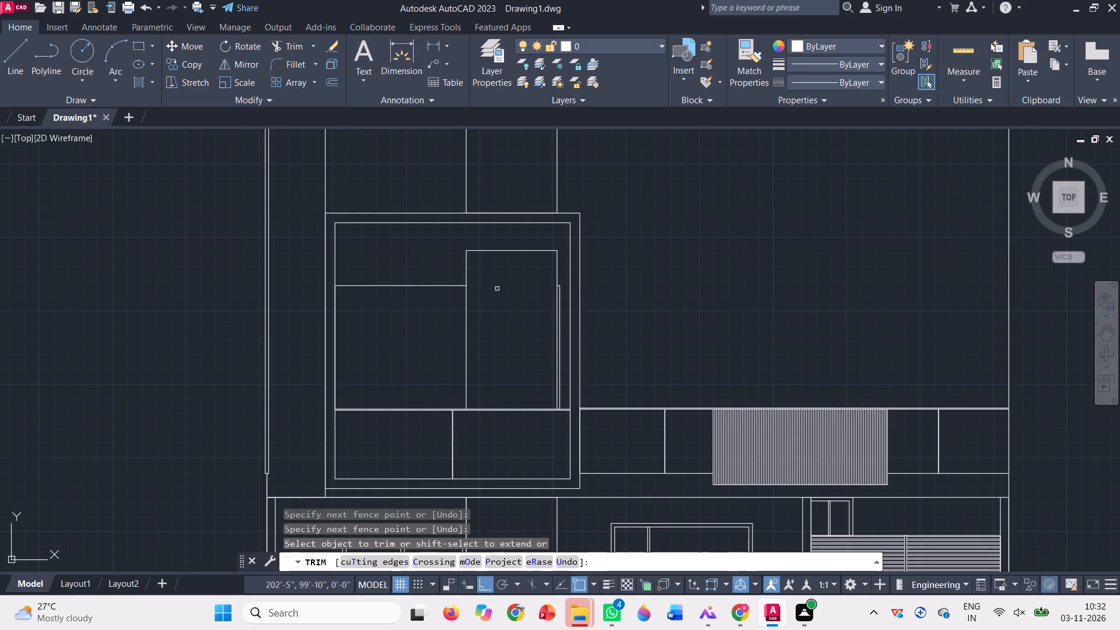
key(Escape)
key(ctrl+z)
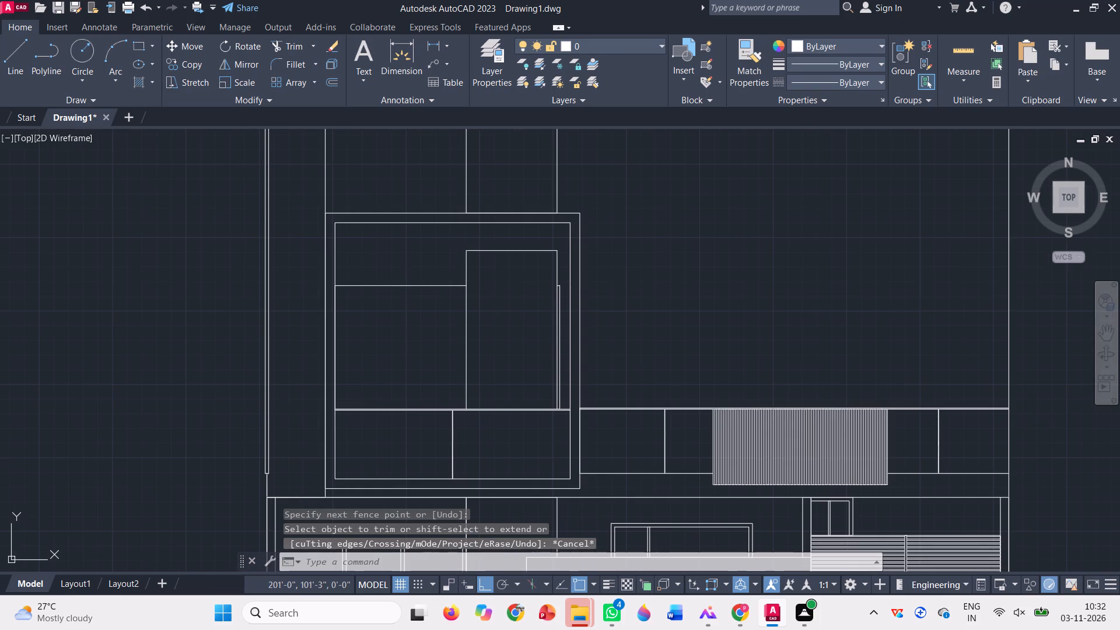
Offset the wide window rectangle 2" inward to form its frame.
click(327, 87)
key(space)
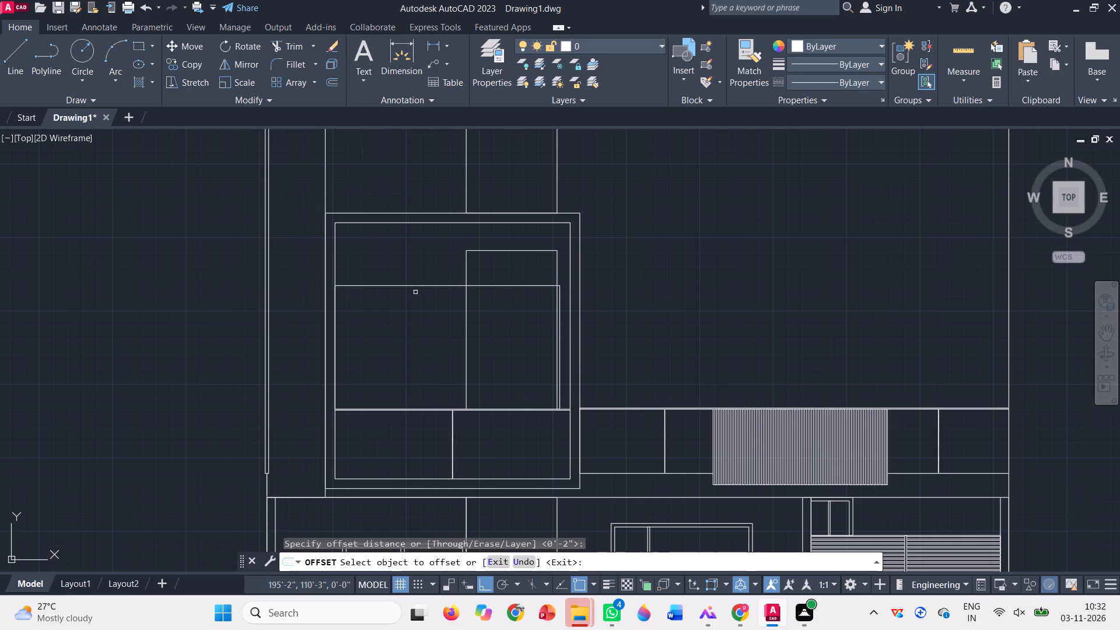
click(402, 288)
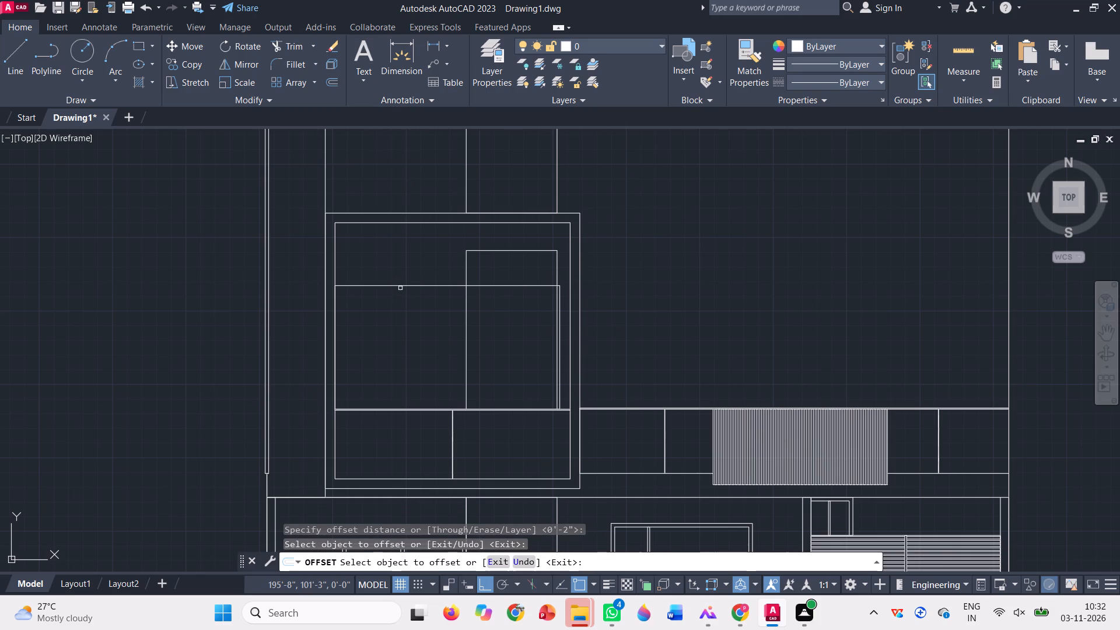
click(395, 286)
click(391, 304)
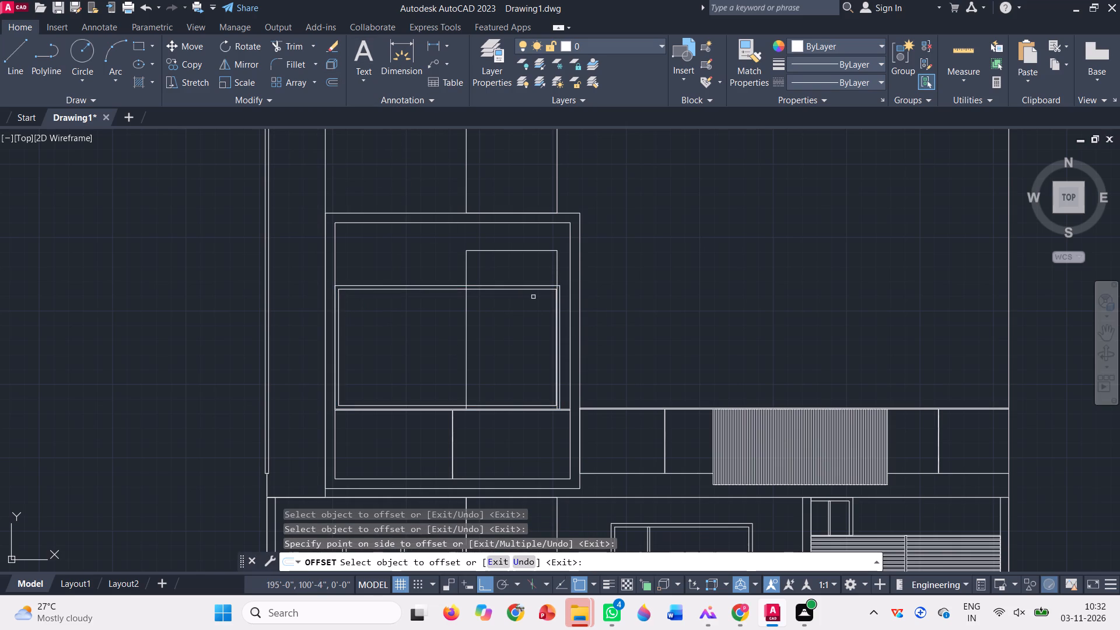
Trim the window's outer and inner top edges and the inner frame's right side where they cross the first-floor door rectangle.
scroll(569, 318, up, 3)
scroll(474, 308, down, 2)
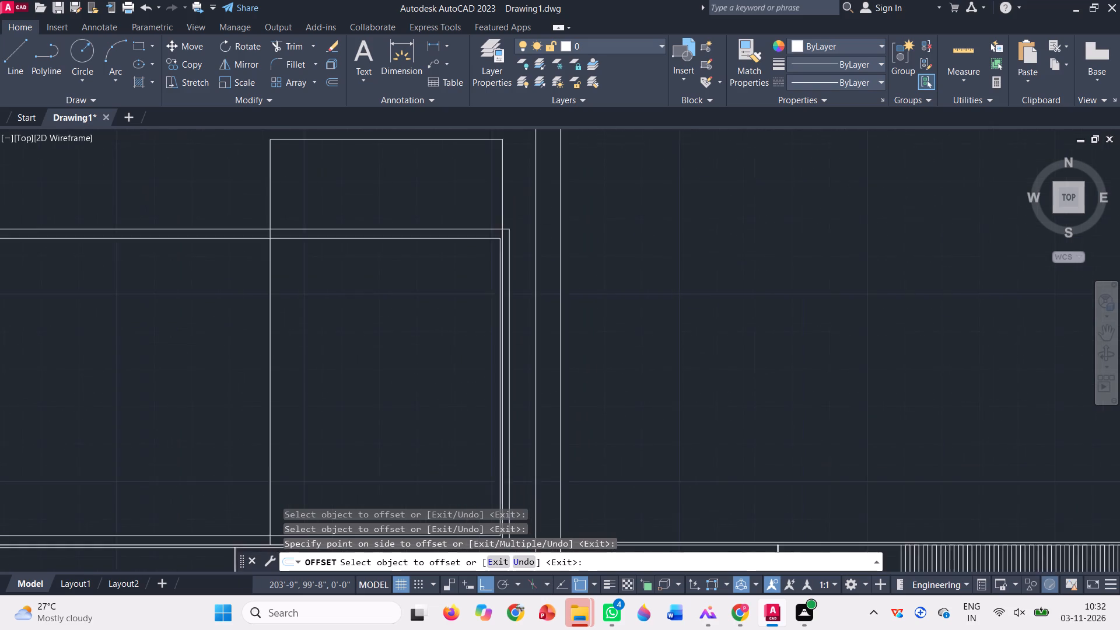
scroll(444, 322, down, 1)
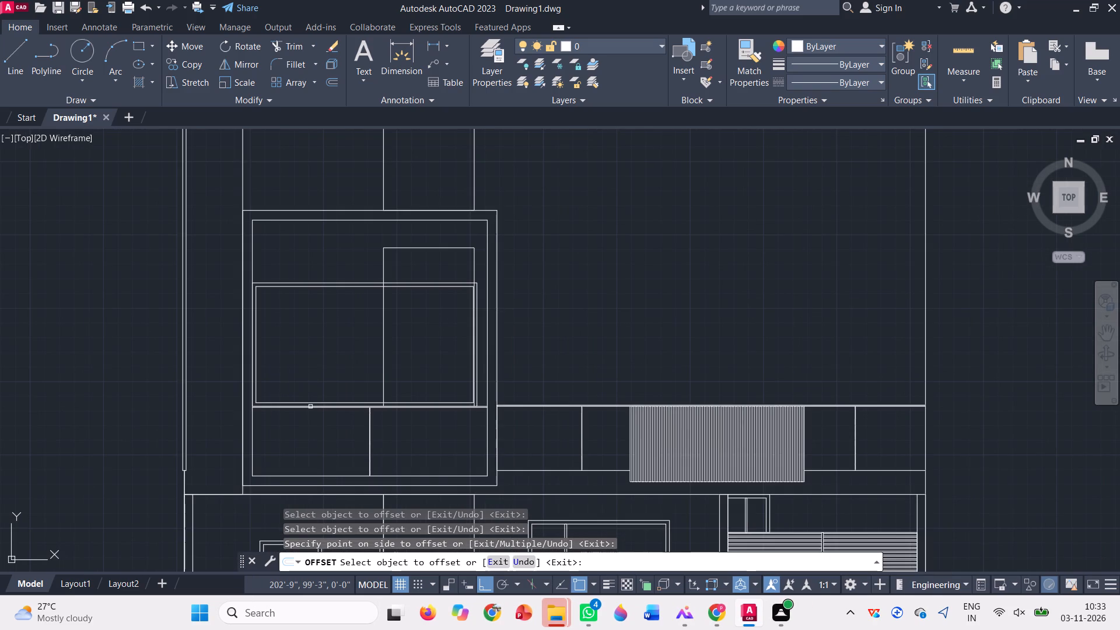
key(Escape)
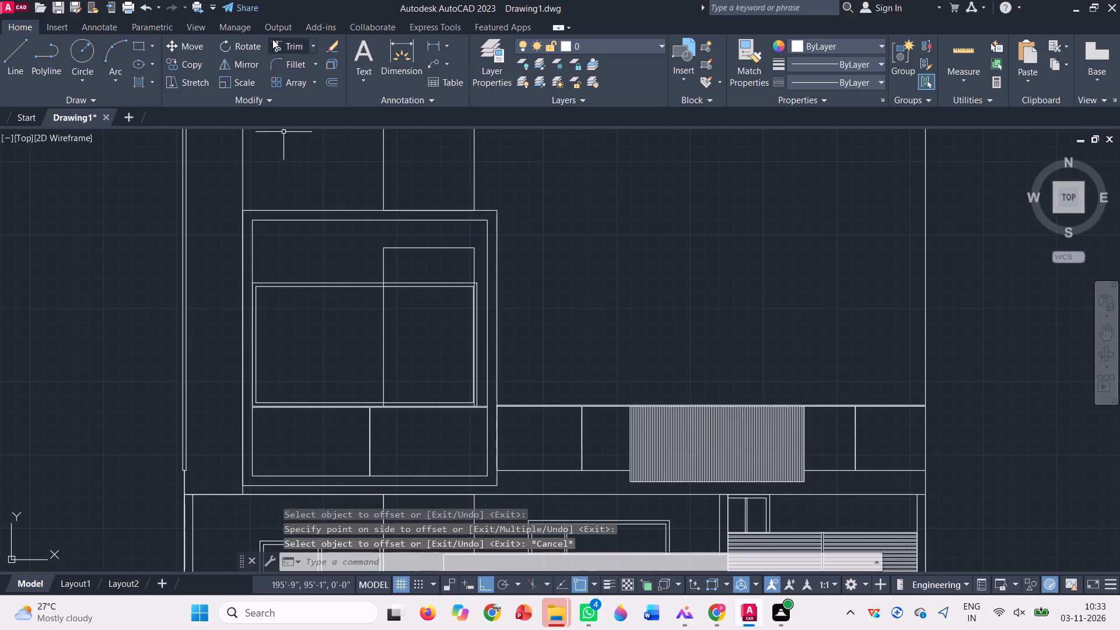
click(297, 40)
scroll(465, 276, up, 3)
click(432, 278)
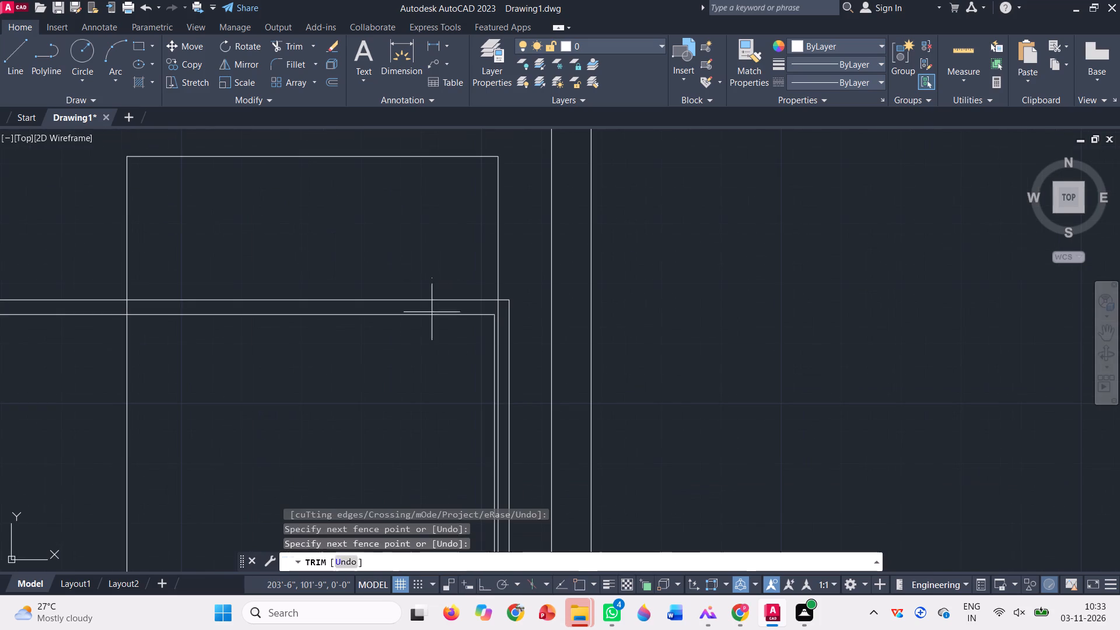
click(438, 378)
scroll(498, 344, up, 3)
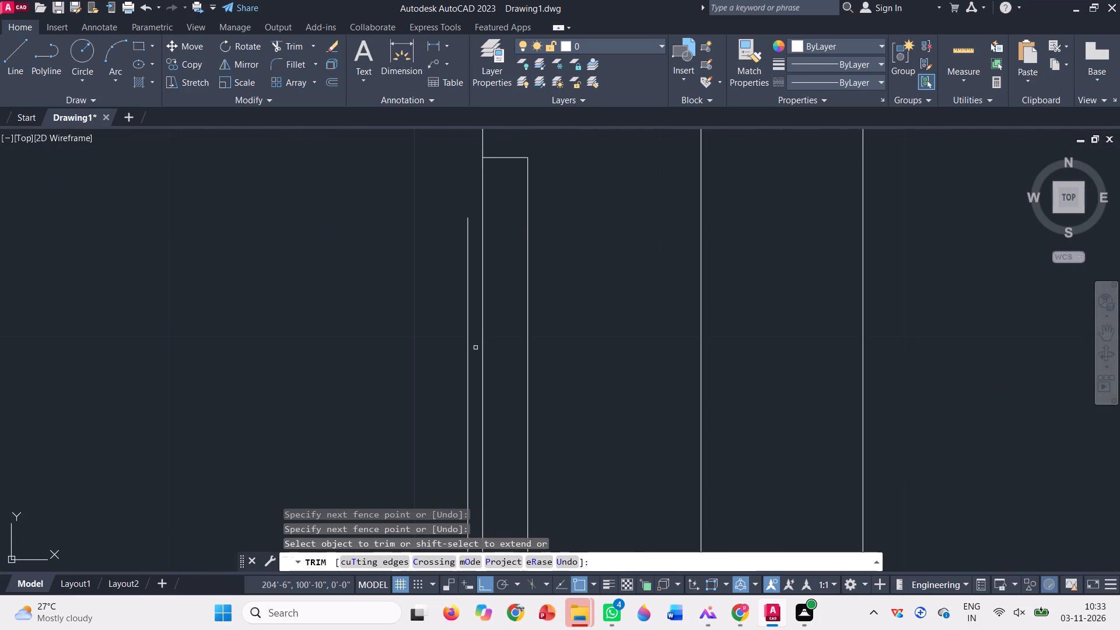
click(470, 347)
Trim away the inner window frame's bottom line, both inside the door rectangle and left of it.
scroll(397, 244, down, 6)
scroll(322, 370, up, 2)
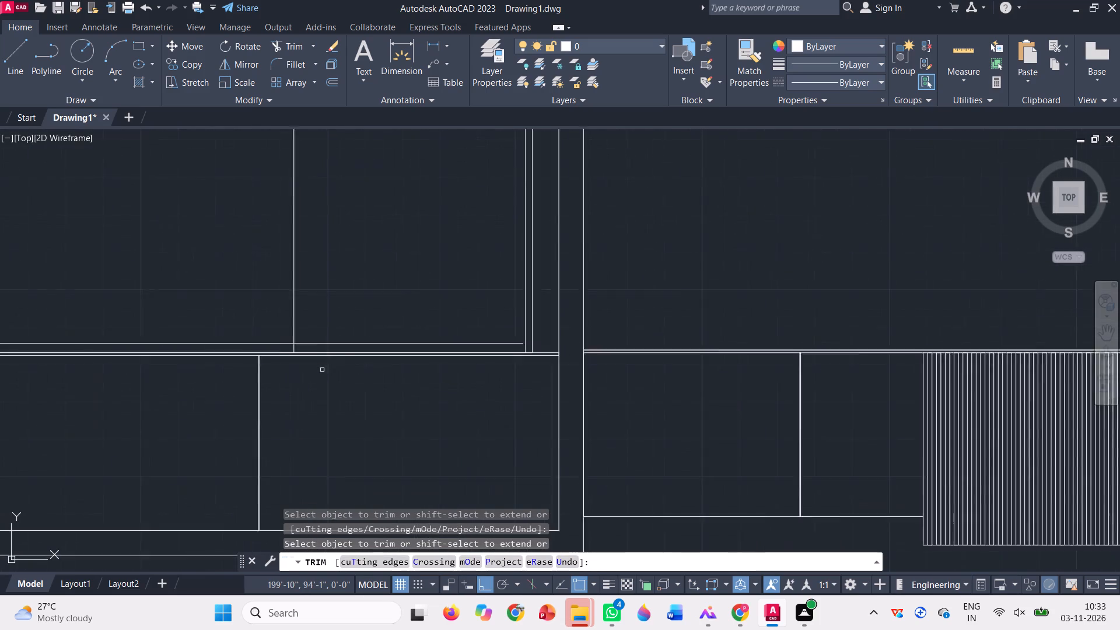
scroll(322, 370, up, 1)
click(323, 331)
click(364, 282)
scroll(527, 328, down, 3)
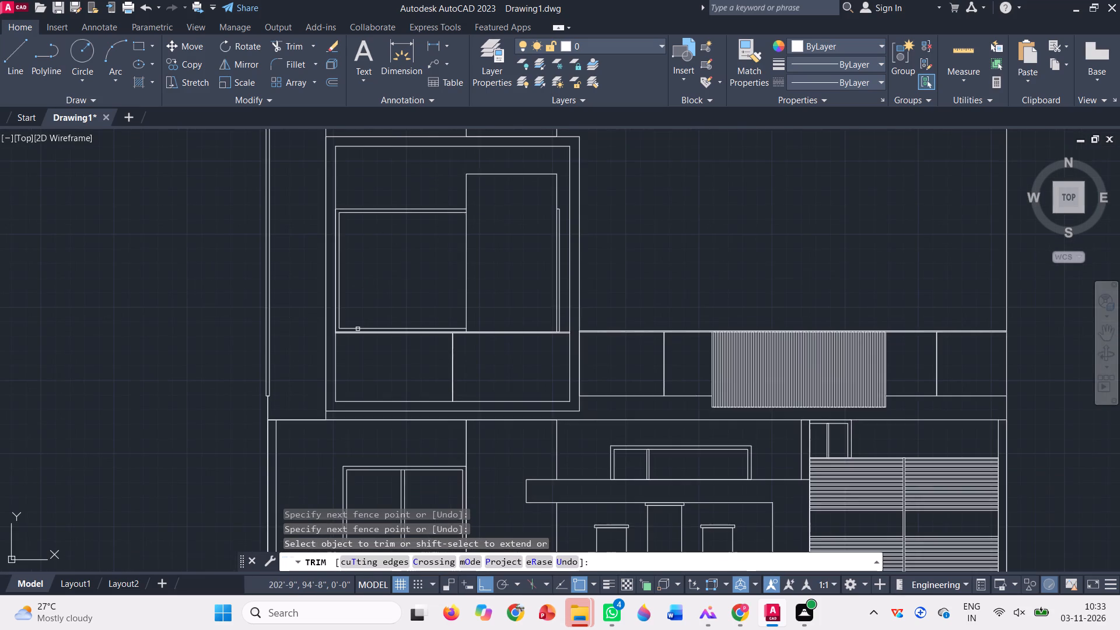
scroll(405, 338, up, 3)
click(320, 295)
Trim the window rectangle's bottom edge where it overlaps the railing top, left of, inside and just right of the door.
scroll(319, 362, down, 3)
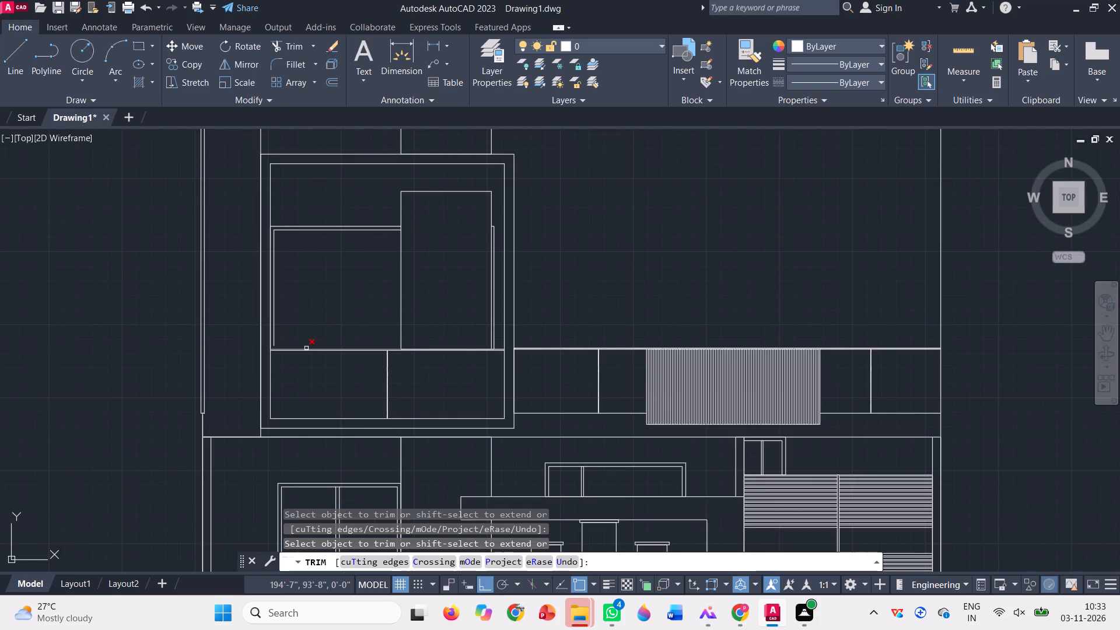
click(306, 348)
scroll(480, 353, up, 3)
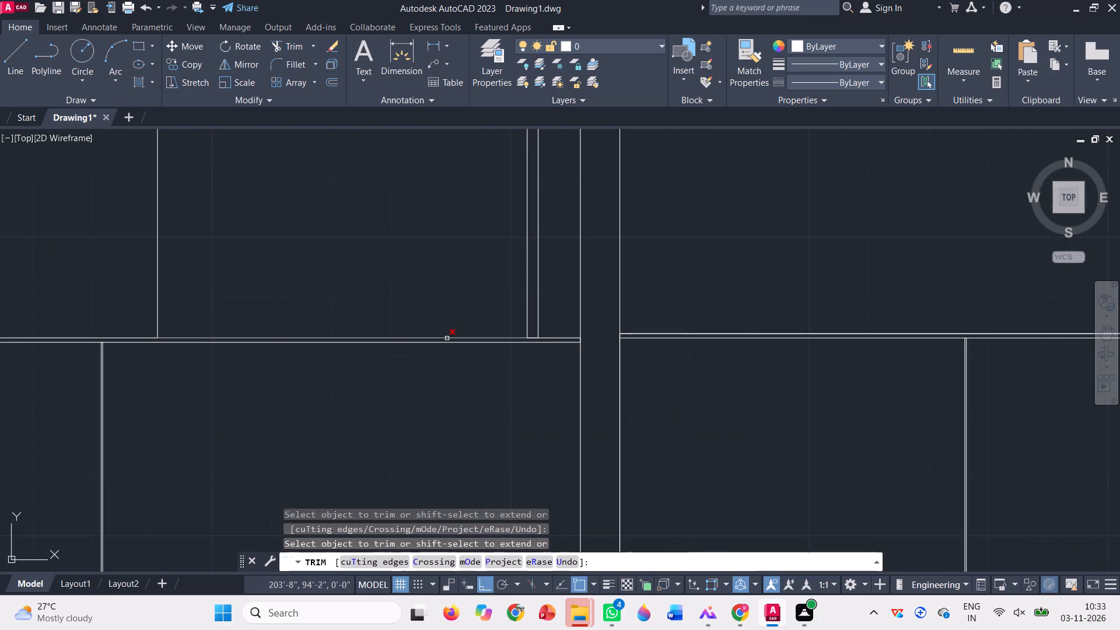
click(447, 338)
scroll(428, 369, down, 2)
scroll(475, 359, up, 4)
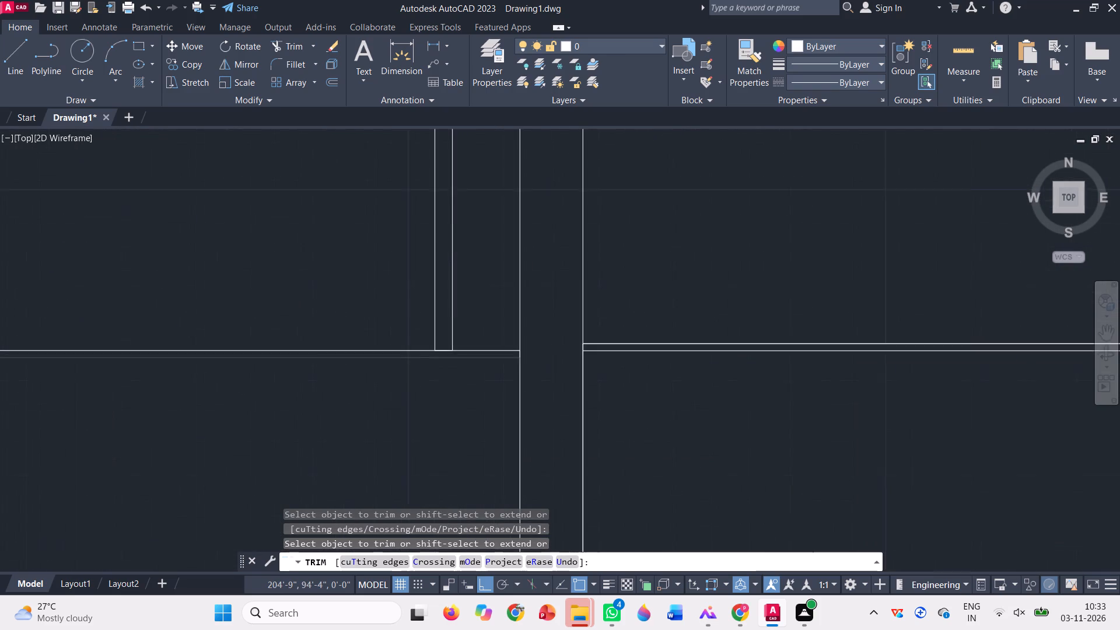
click(429, 346)
key(Escape)
Extend the inner window frame's left vertical line down to the railing top.
scroll(478, 424, down, 3)
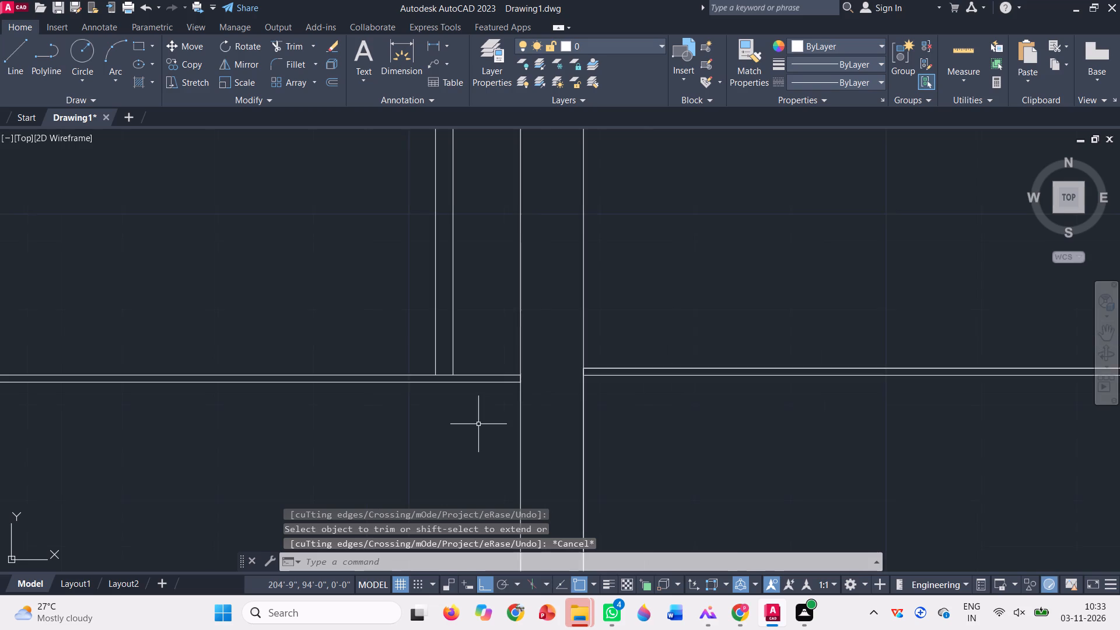
scroll(303, 363, down, 2)
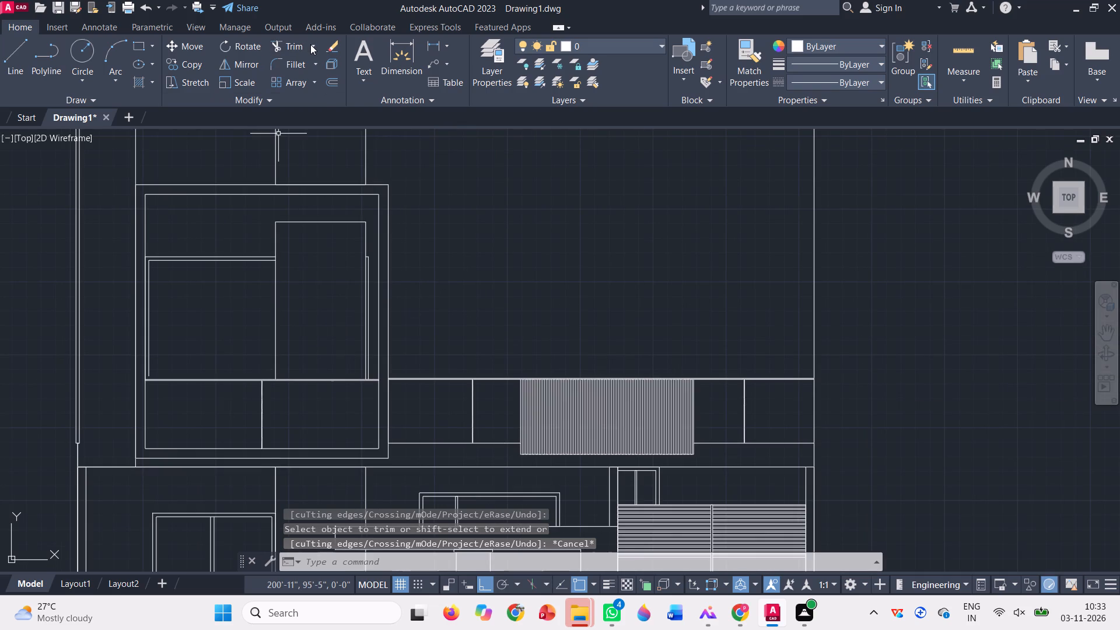
click(310, 44)
click(306, 101)
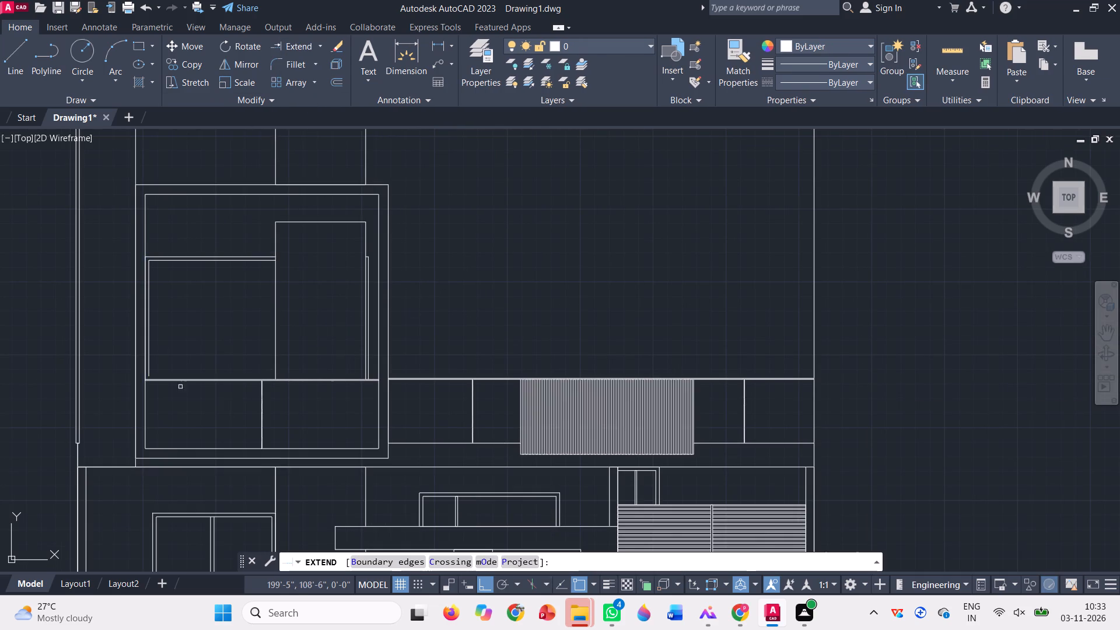
scroll(180, 384, up, 2)
click(95, 358)
click(153, 348)
scroll(197, 401, down, 1)
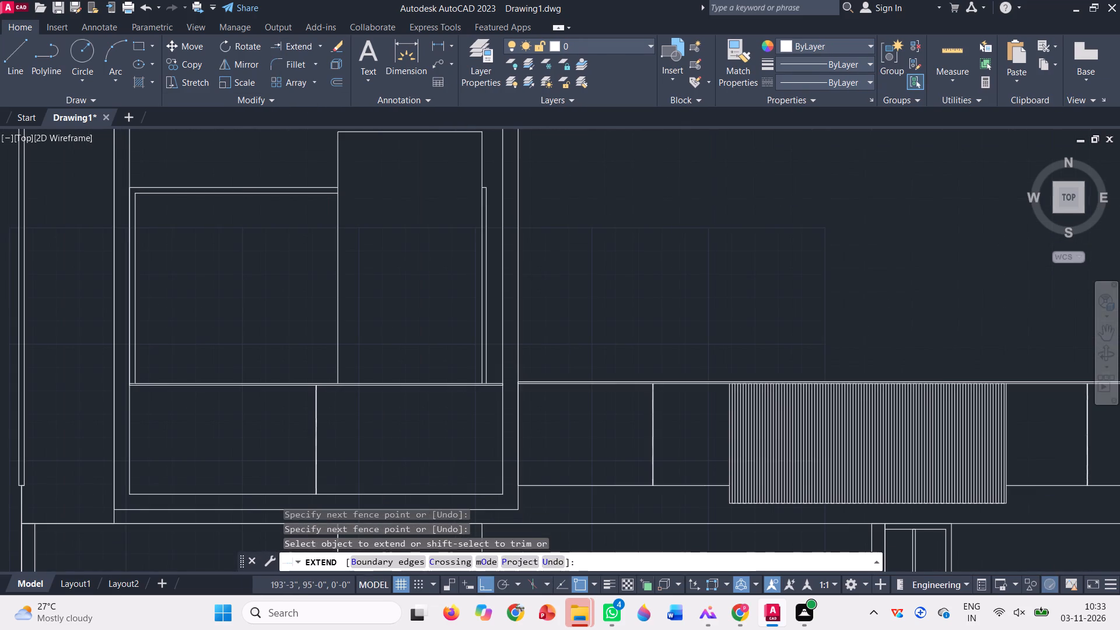
key(Escape)
Draw a narrow vertical rectangle as a window mullion from the inner frame's top line down to the railing top.
scroll(237, 404, down, 1)
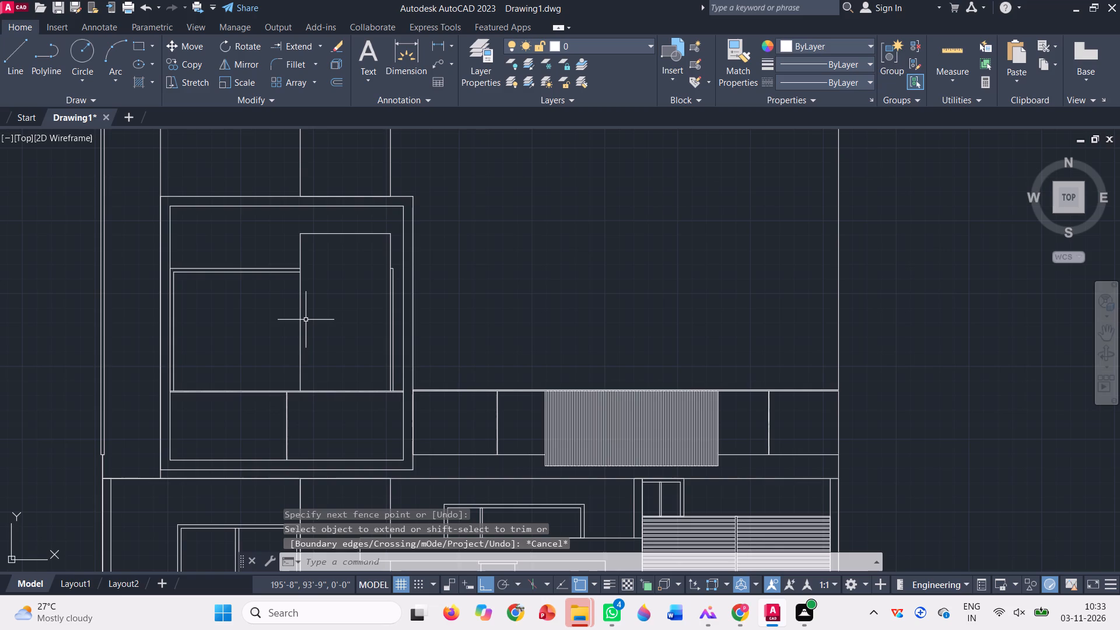
click(138, 47)
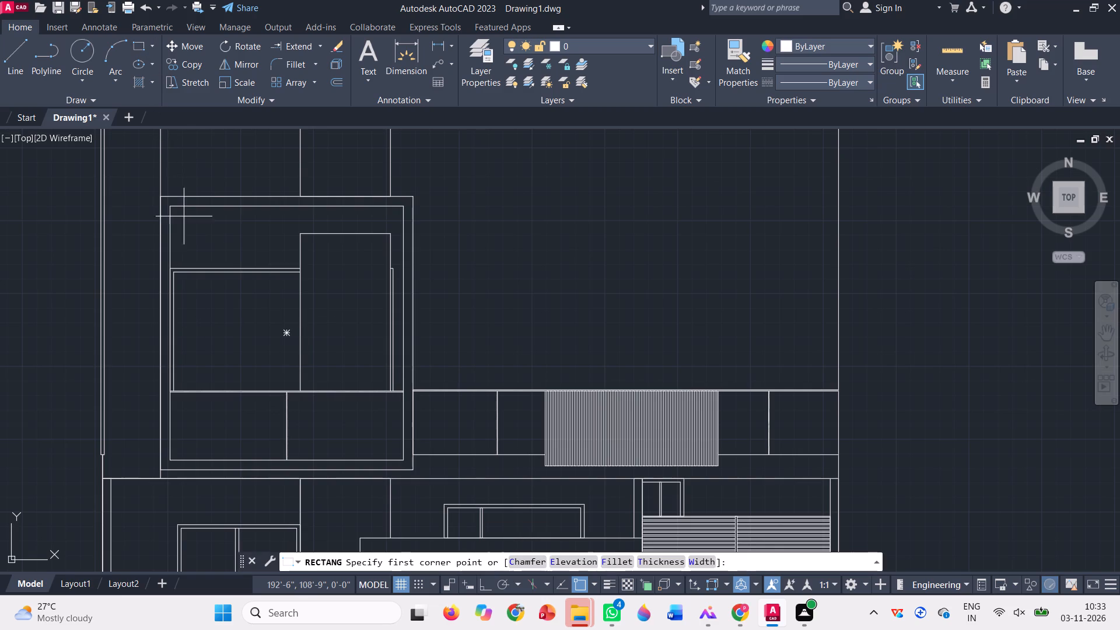
scroll(209, 278, up, 2)
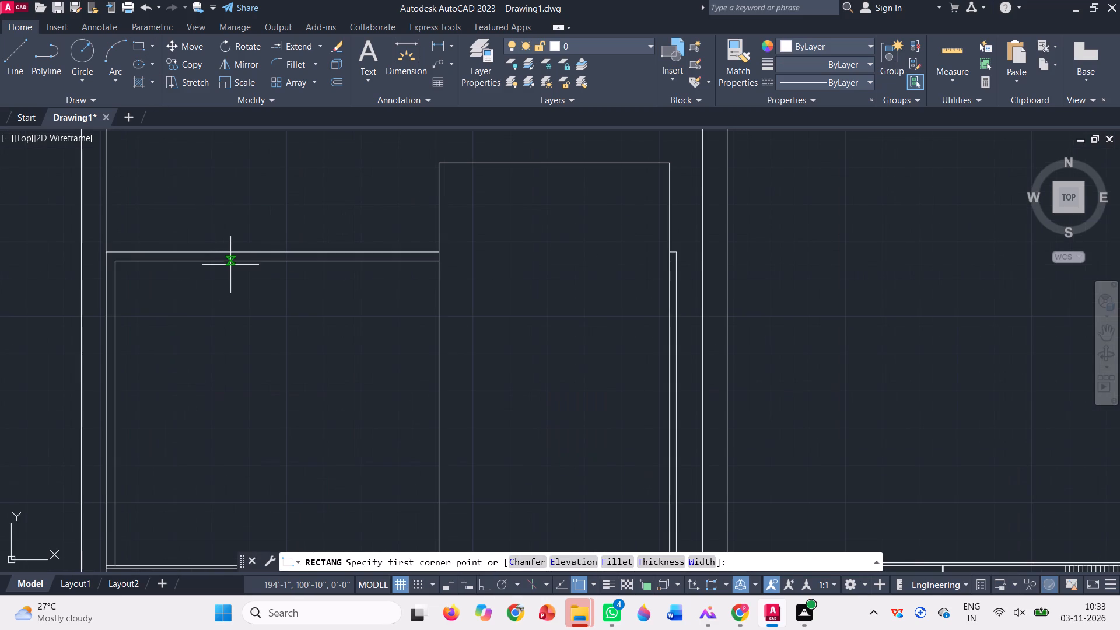
click(234, 263)
scroll(243, 331, down, 2)
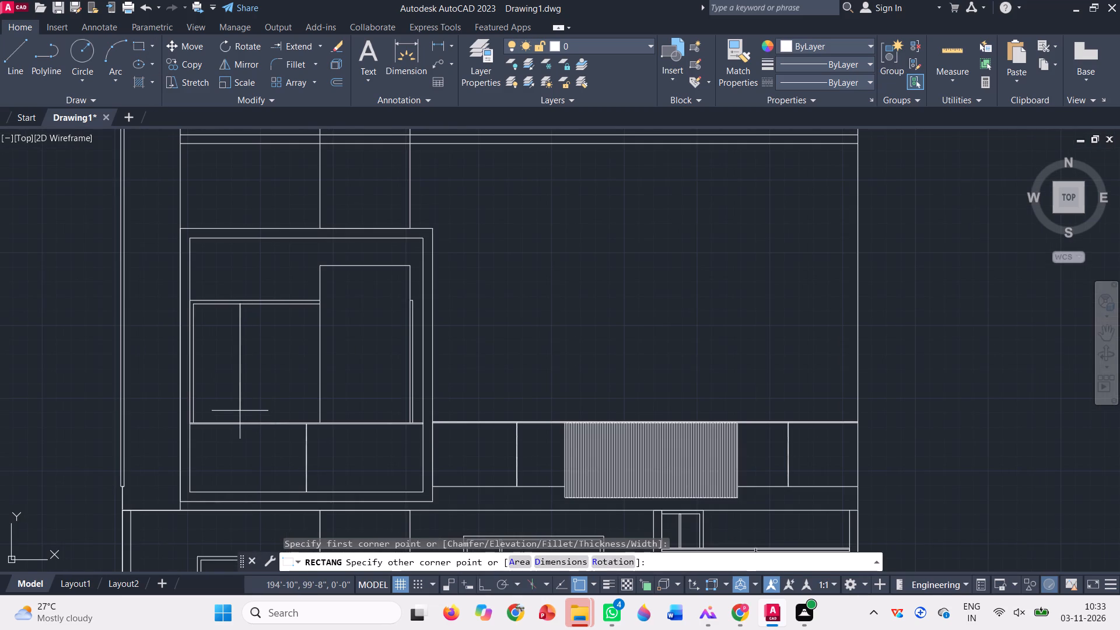
scroll(241, 412, up, 3)
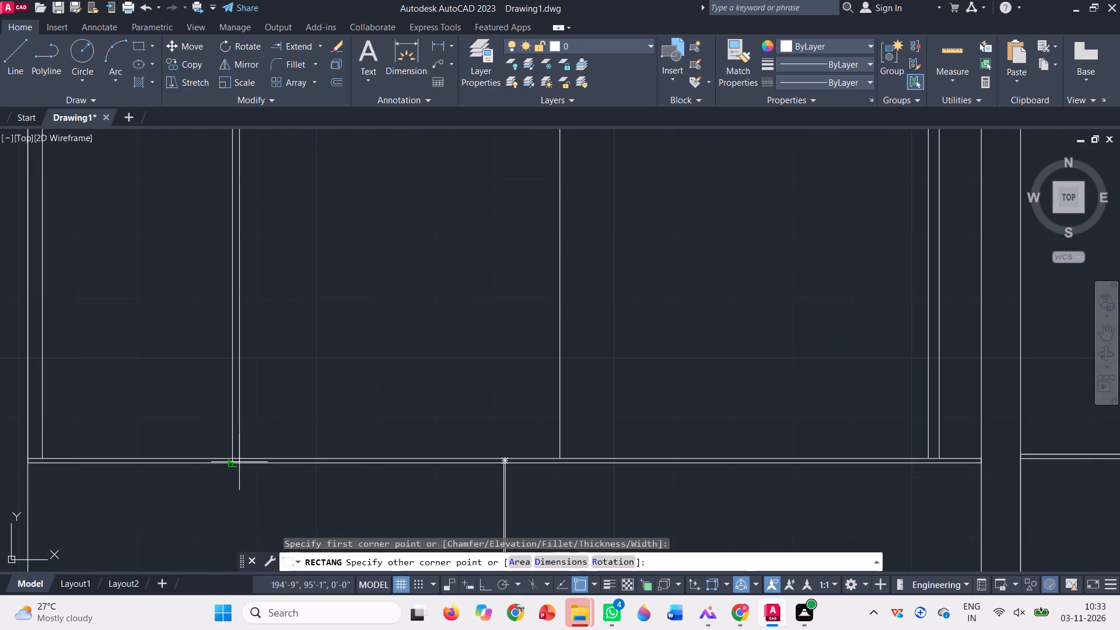
click(240, 458)
scroll(242, 482, down, 3)
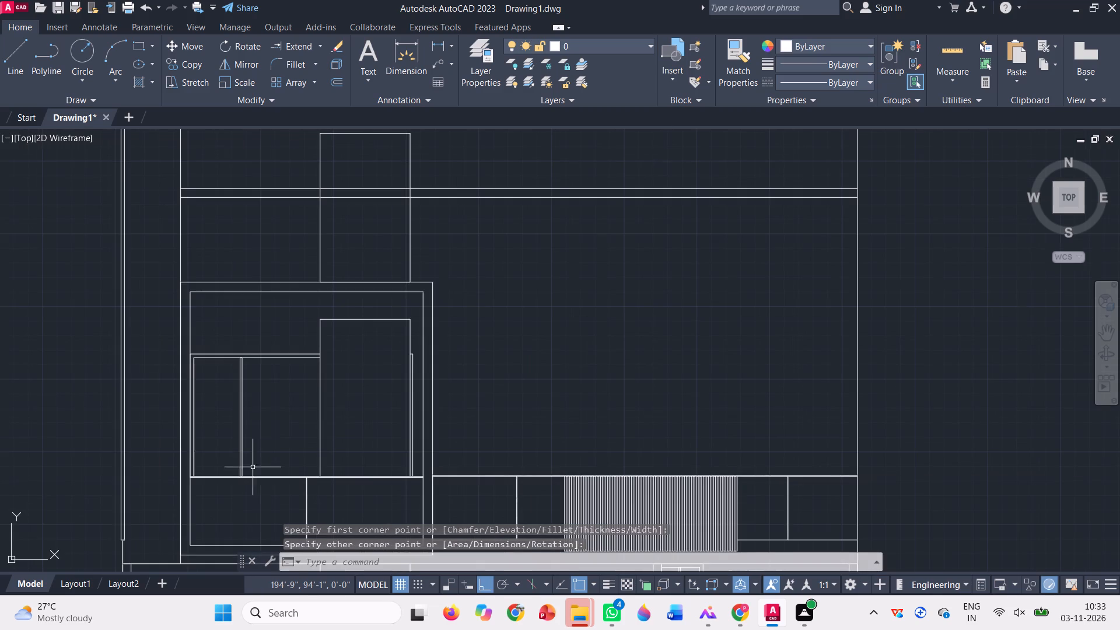
Copy the mullion horizontally along the inner top line to form a second divider between it and the door.
click(271, 407)
click(226, 394)
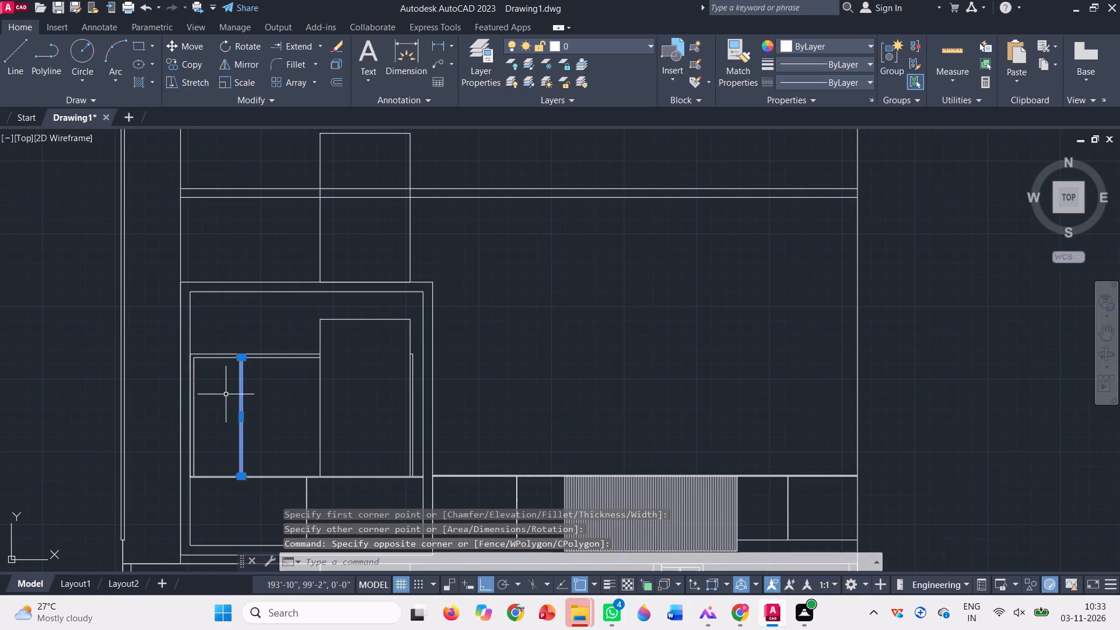
text(co)
key(space)
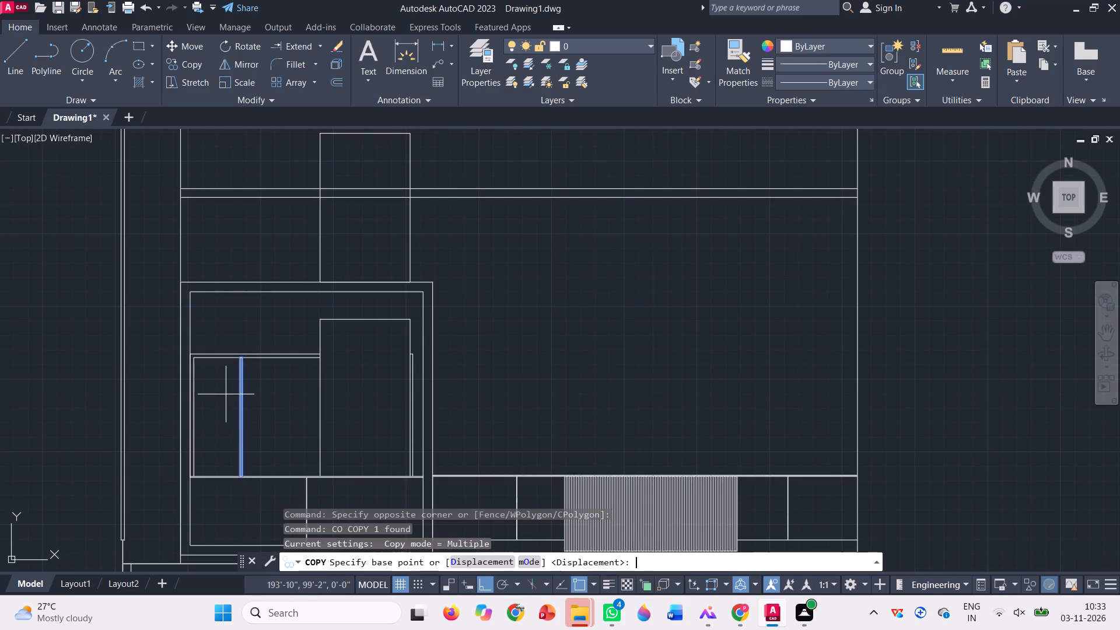
scroll(276, 350, up, 1)
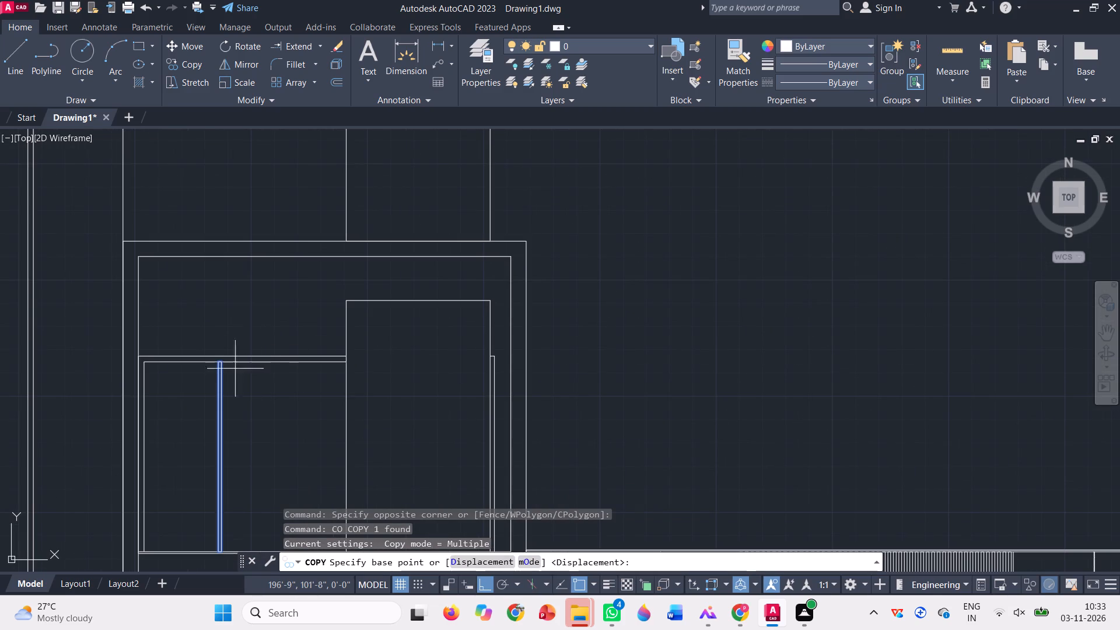
scroll(217, 358, up, 3)
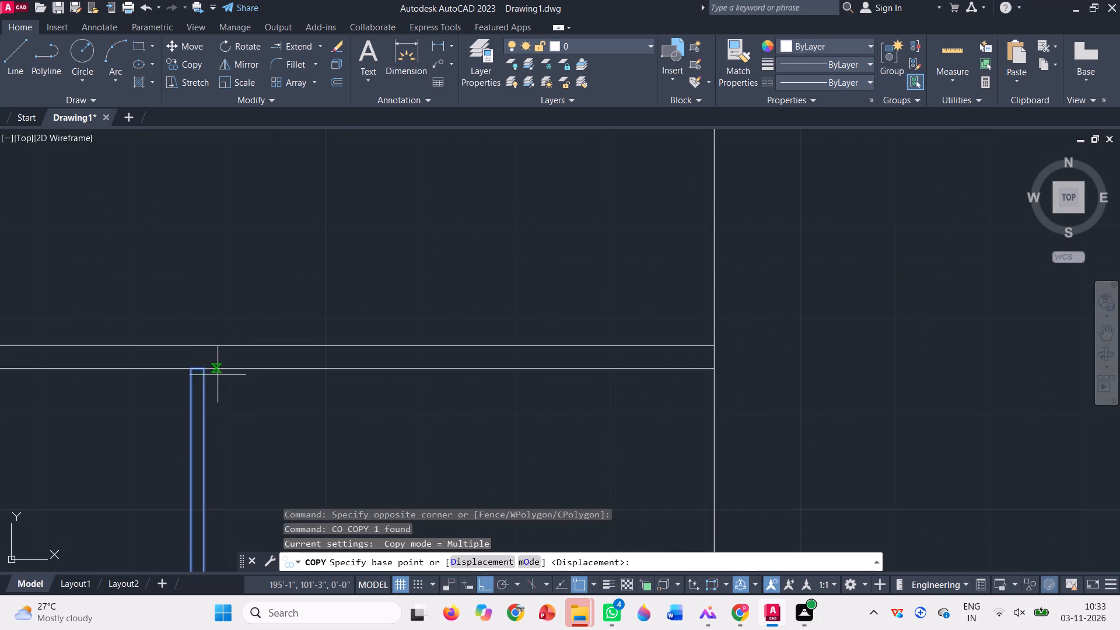
click(205, 366)
scroll(218, 320, down, 2)
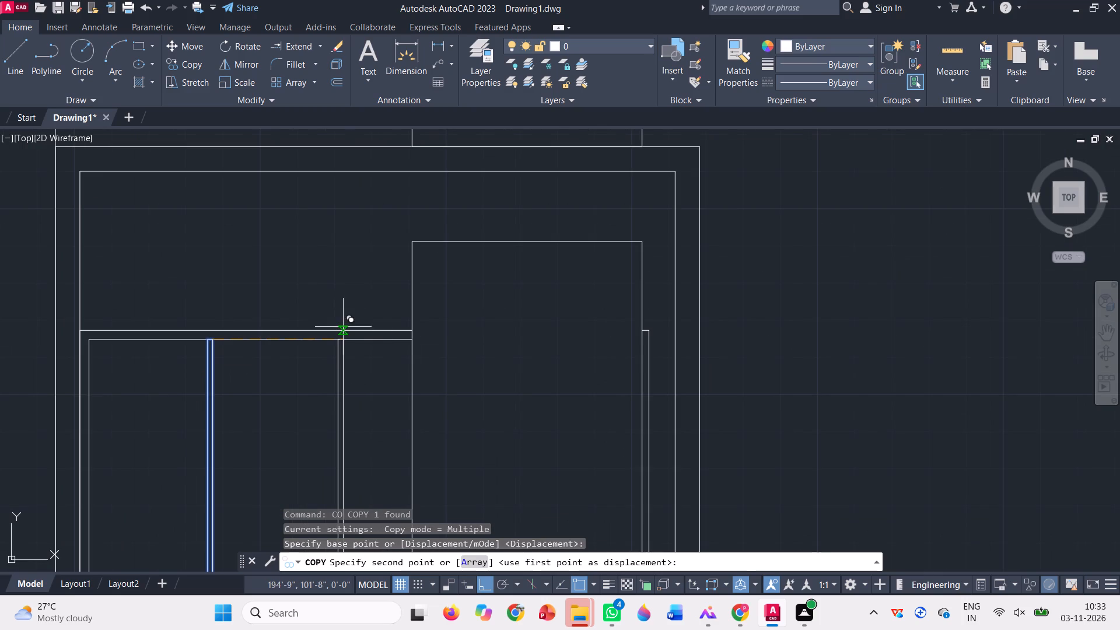
click(344, 341)
scroll(263, 317, down, 2)
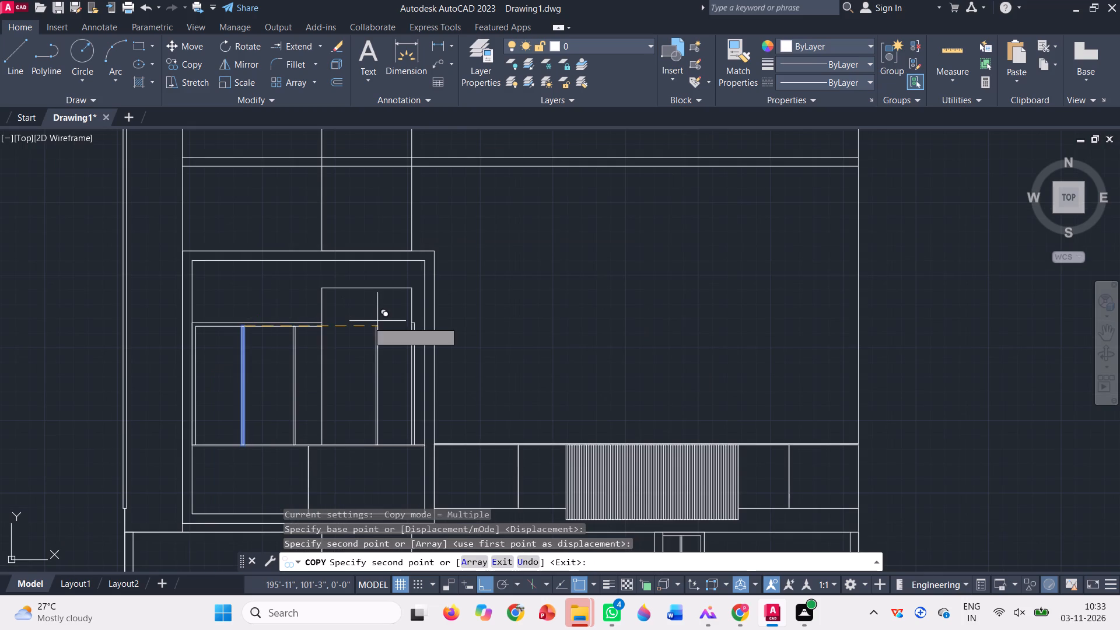
key(space)
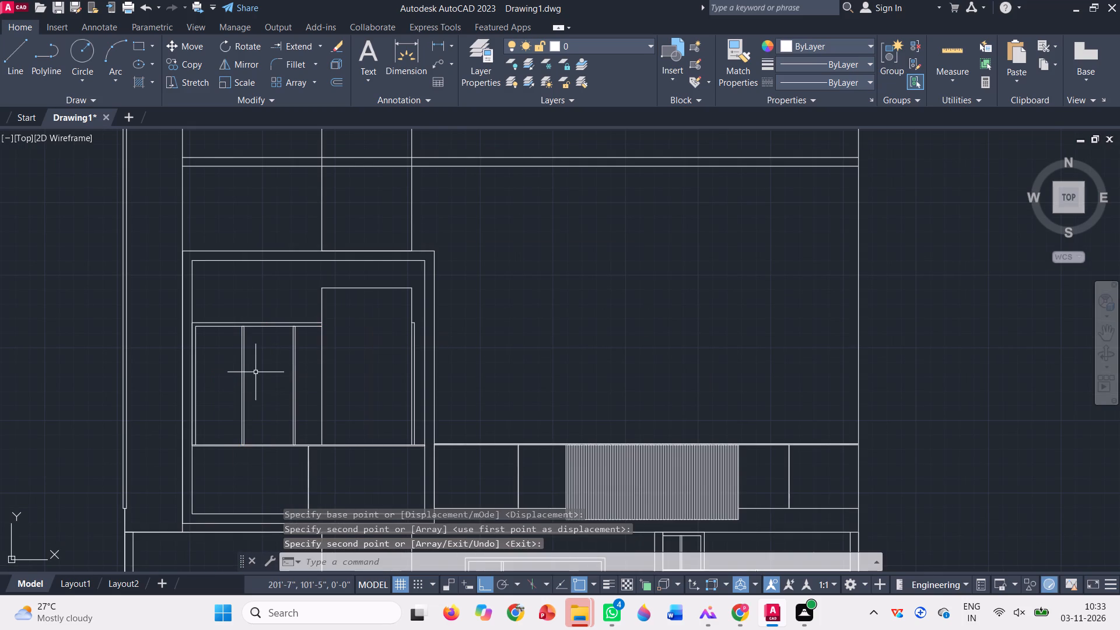
Trim away the inner window frame's left vertical line.
scroll(285, 408, down, 1)
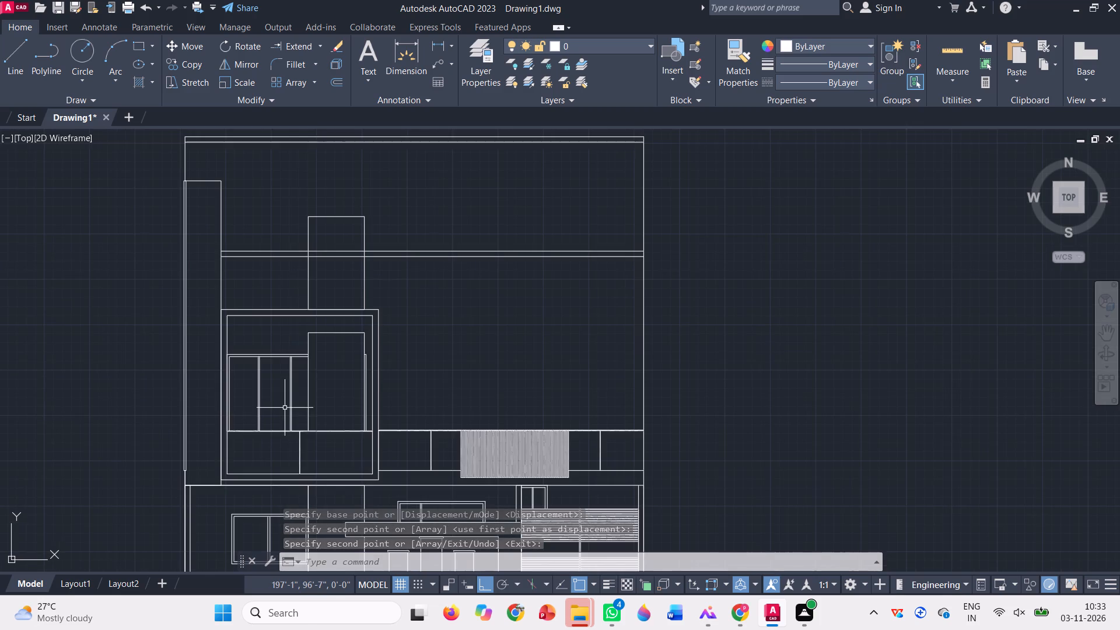
scroll(227, 403, up, 2)
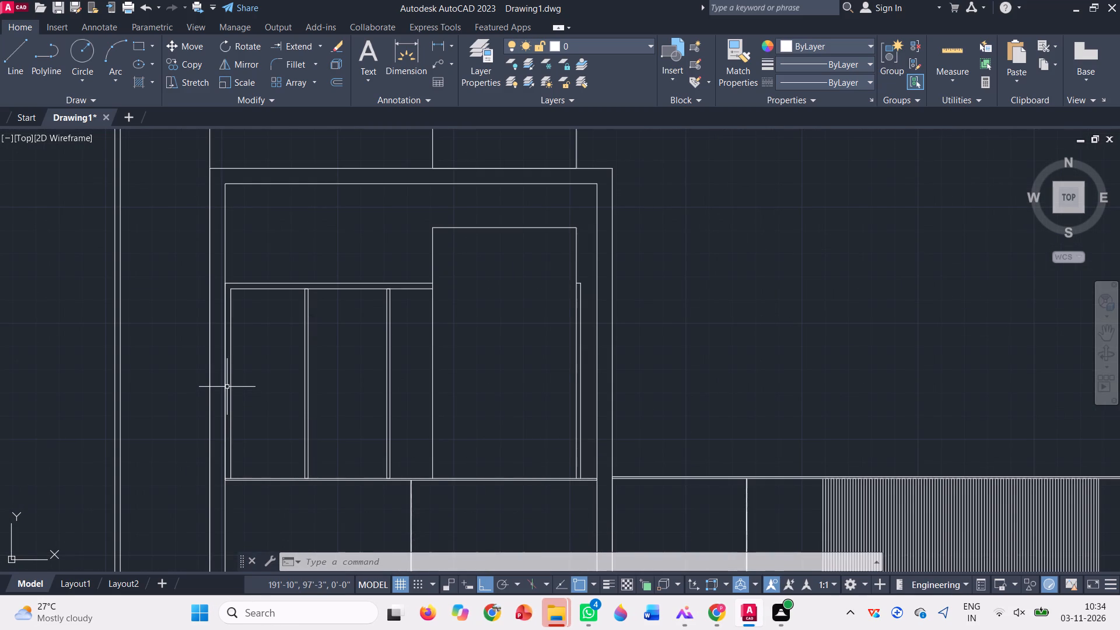
scroll(198, 384, down, 1)
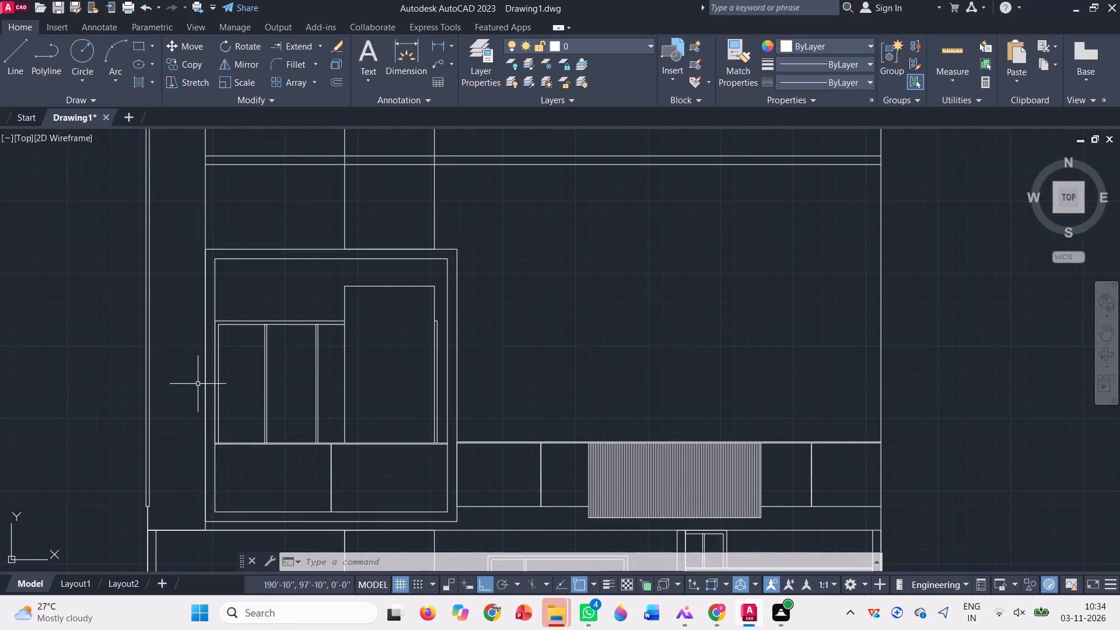
click(318, 36)
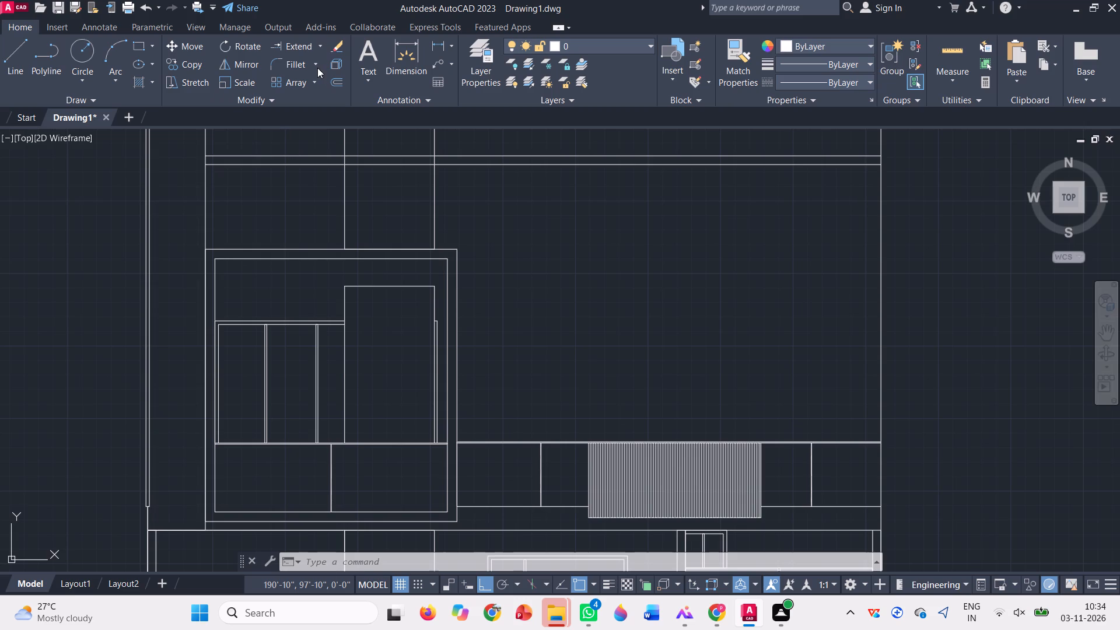
click(319, 44)
click(317, 62)
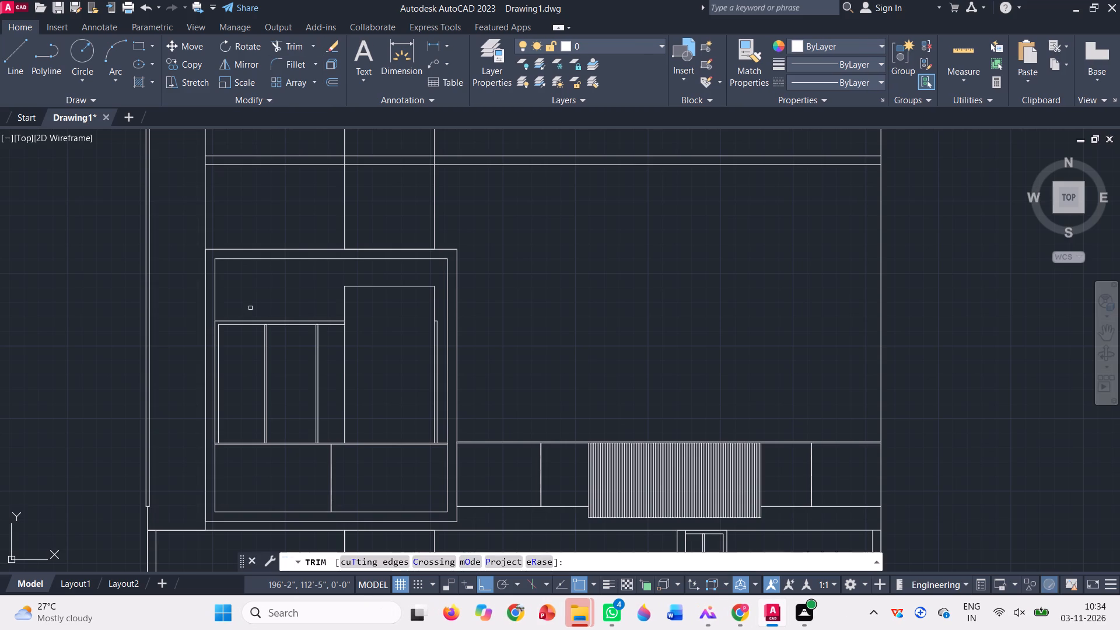
click(220, 365)
key(Escape)
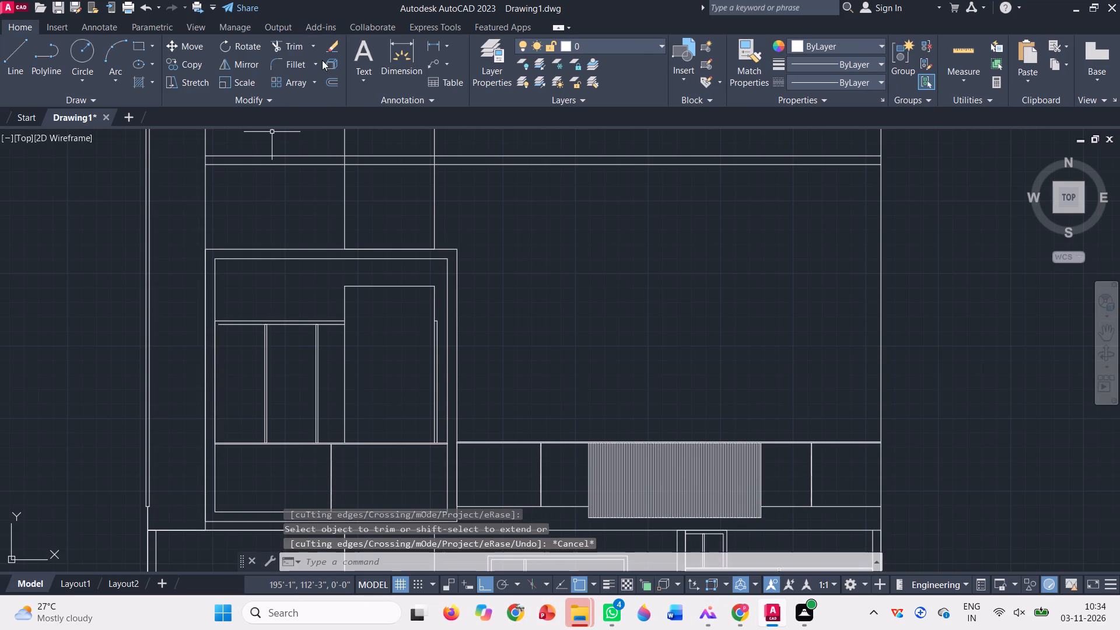
Extend the lower line of the inner window frame's top to the opening's left inner edge.
click(310, 50)
click(309, 95)
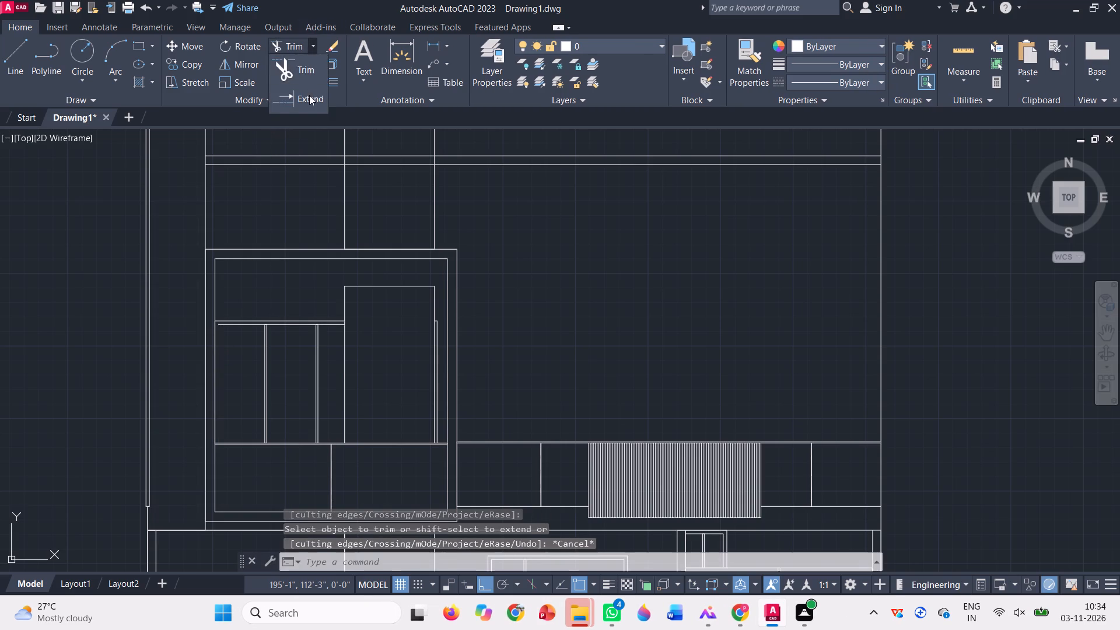
scroll(201, 345, up, 1)
scroll(268, 302, up, 1)
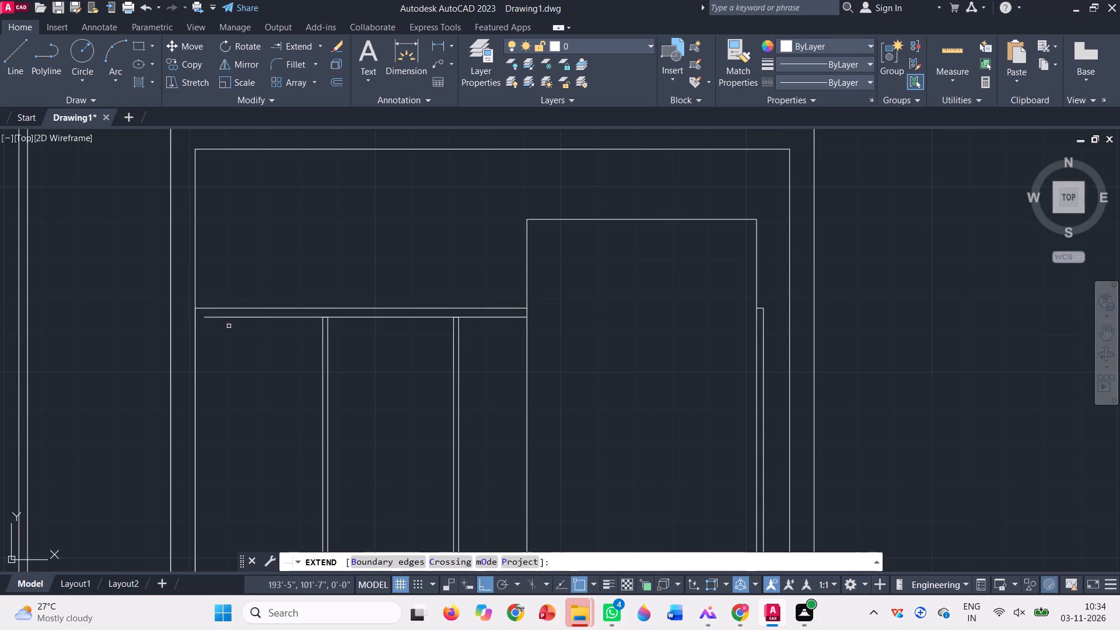
click(229, 326)
click(223, 314)
scroll(223, 331, down, 1)
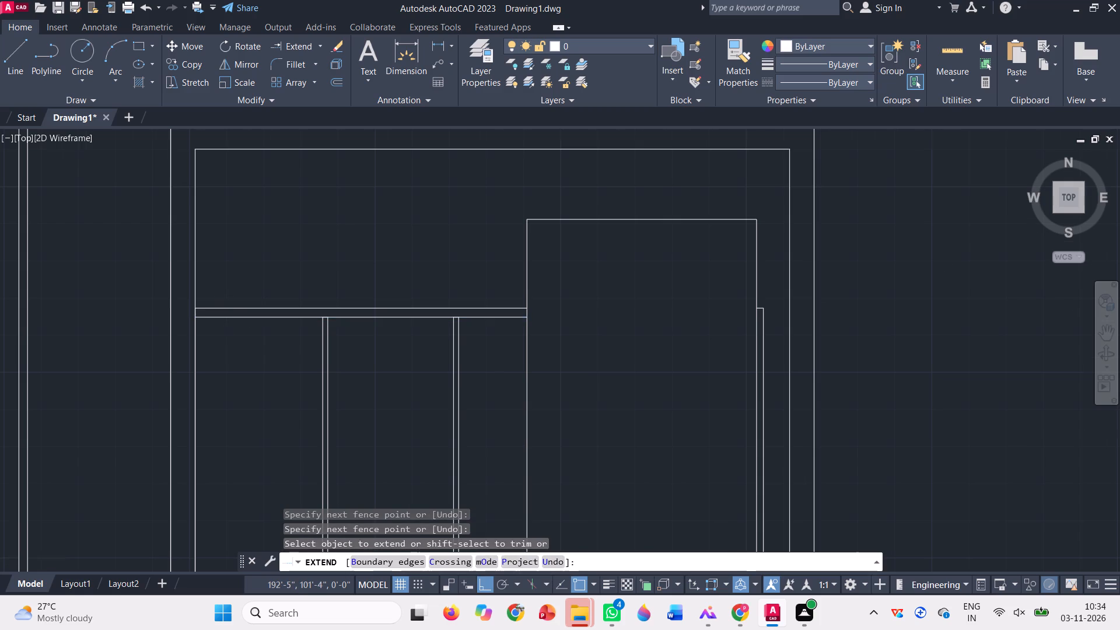
scroll(223, 331, down, 1)
key(Escape)
scroll(230, 338, down, 1)
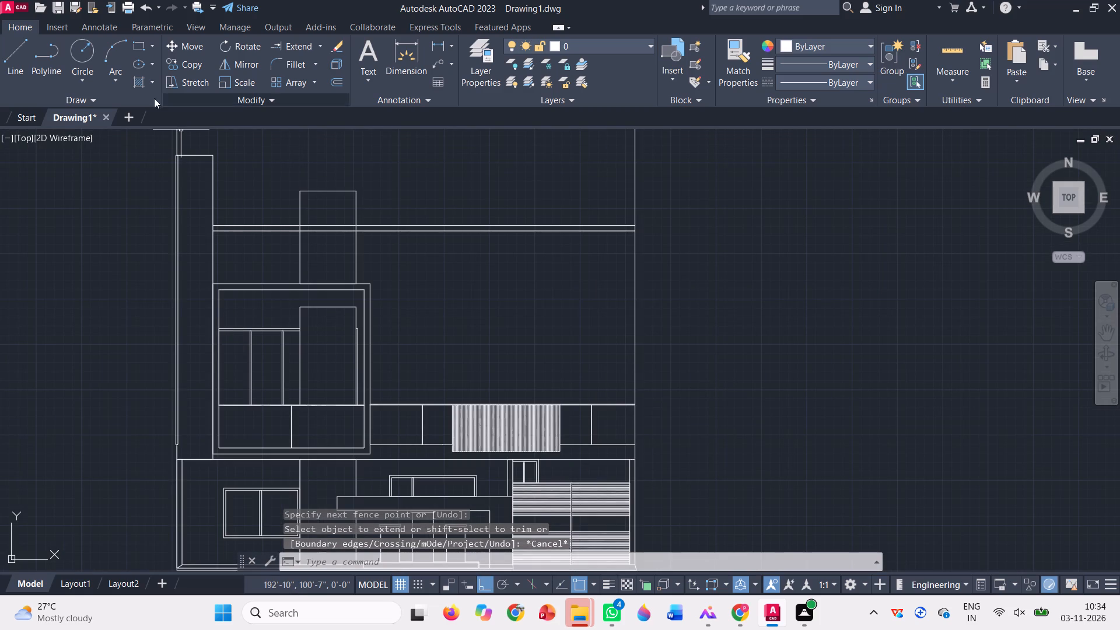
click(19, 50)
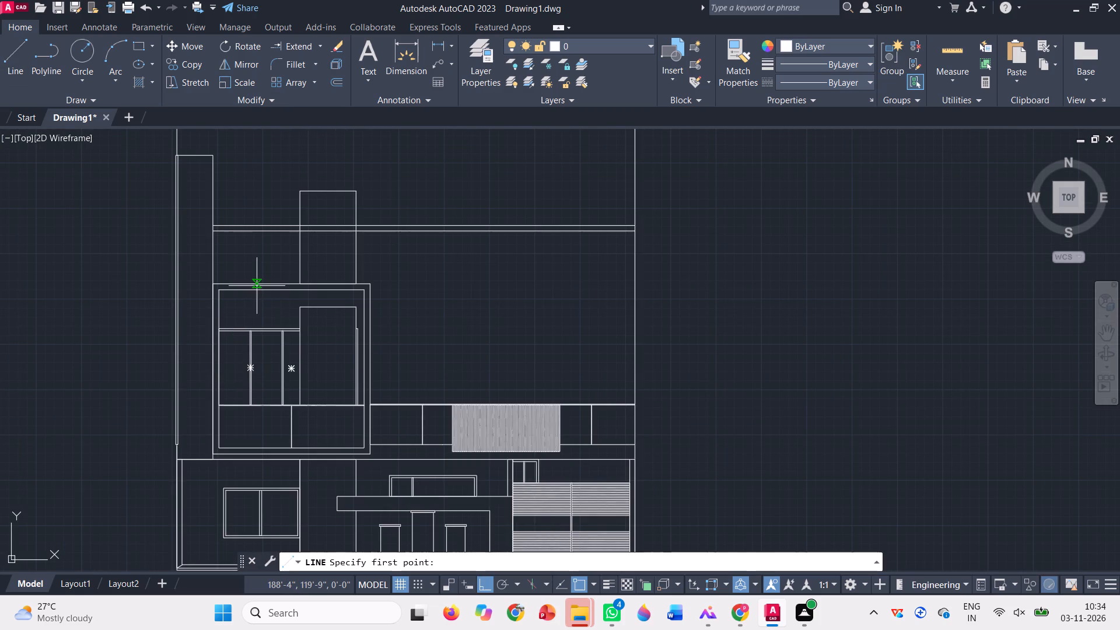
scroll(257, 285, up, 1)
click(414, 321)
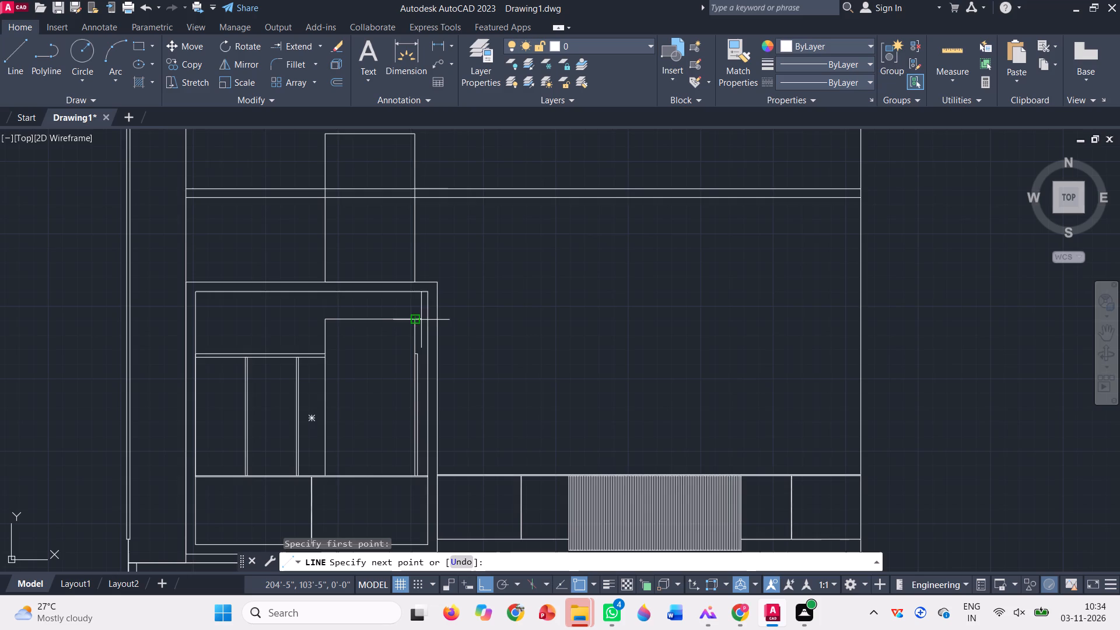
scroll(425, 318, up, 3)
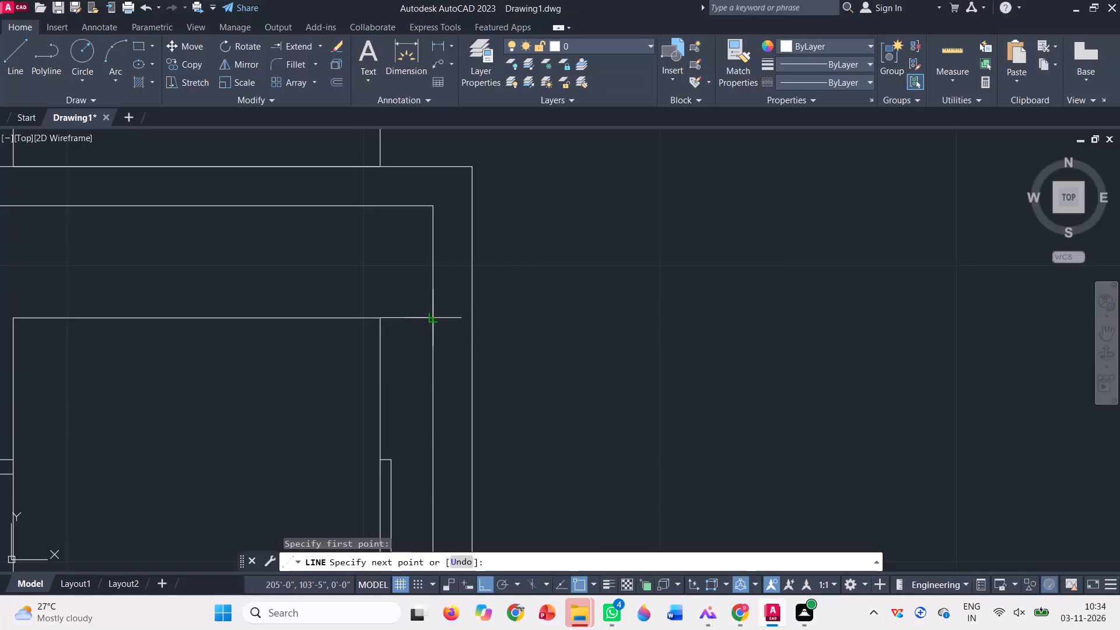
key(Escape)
Draw a horizontal construction line through the top corner of the upper-storey door.
scroll(397, 327, down, 3)
text(xl)
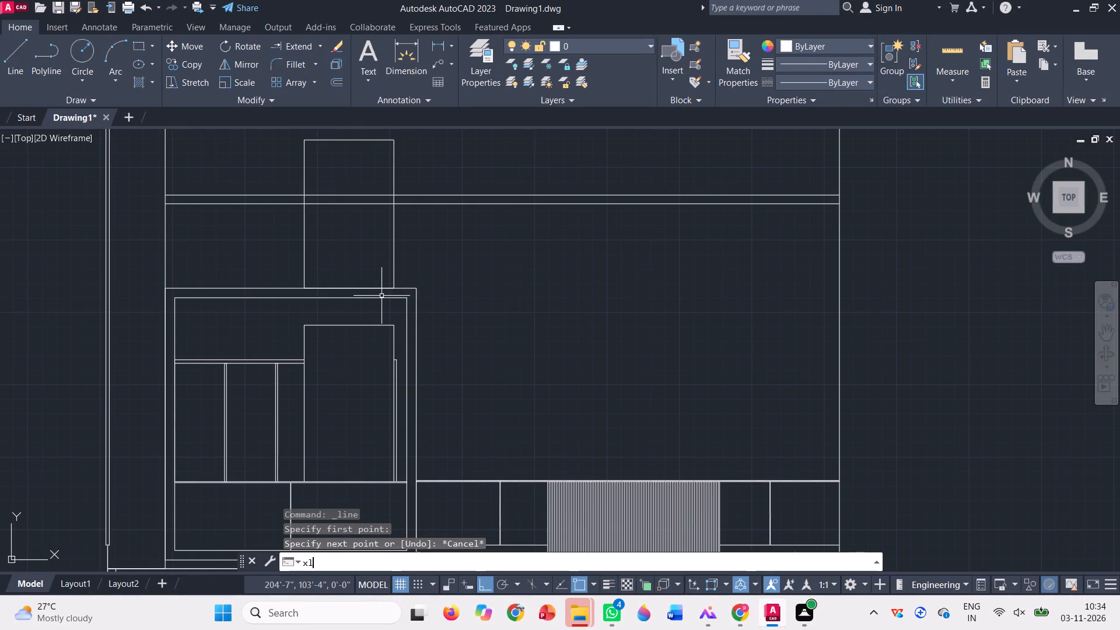
key(Return)
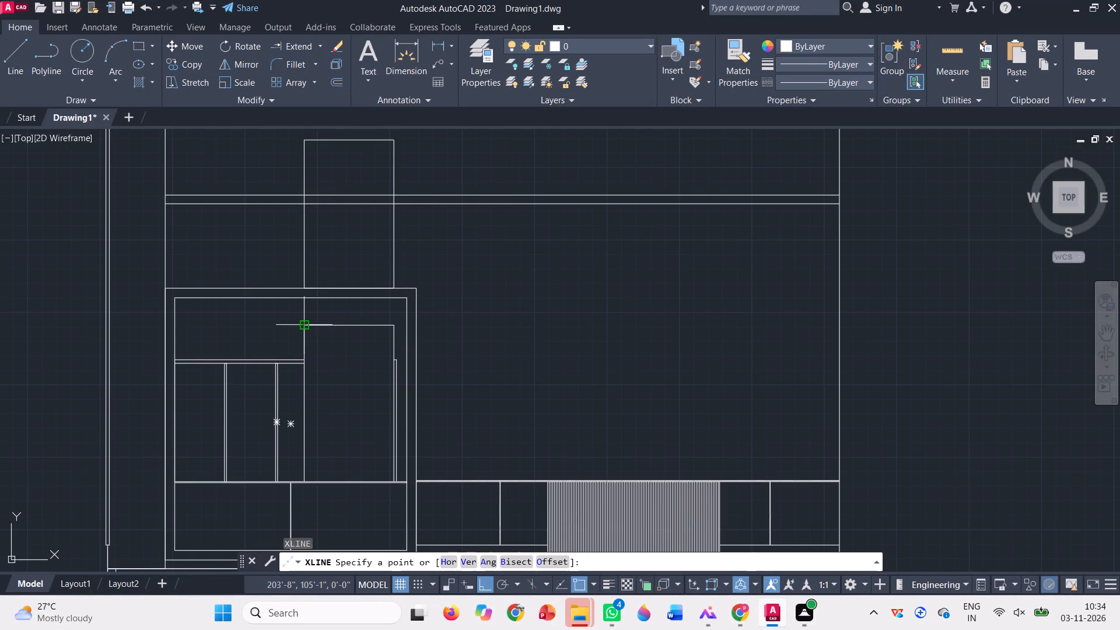
click(303, 325)
click(790, 297)
key(space)
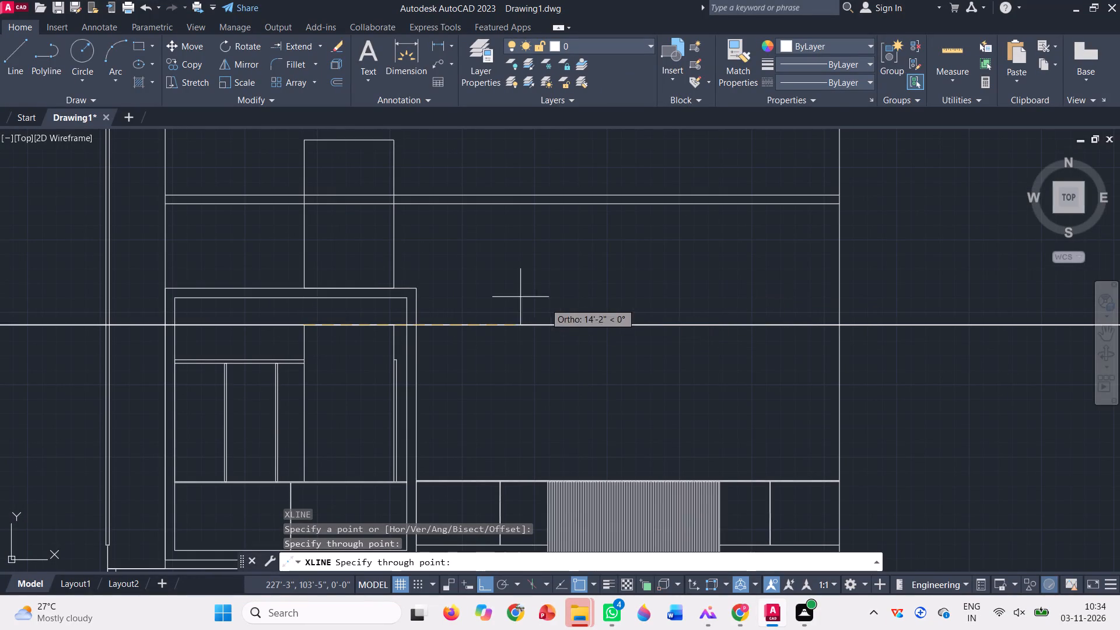
Draw a horizontal line at door-top height between the left and right inner edges of the projecting frame.
key(l)
key(Return)
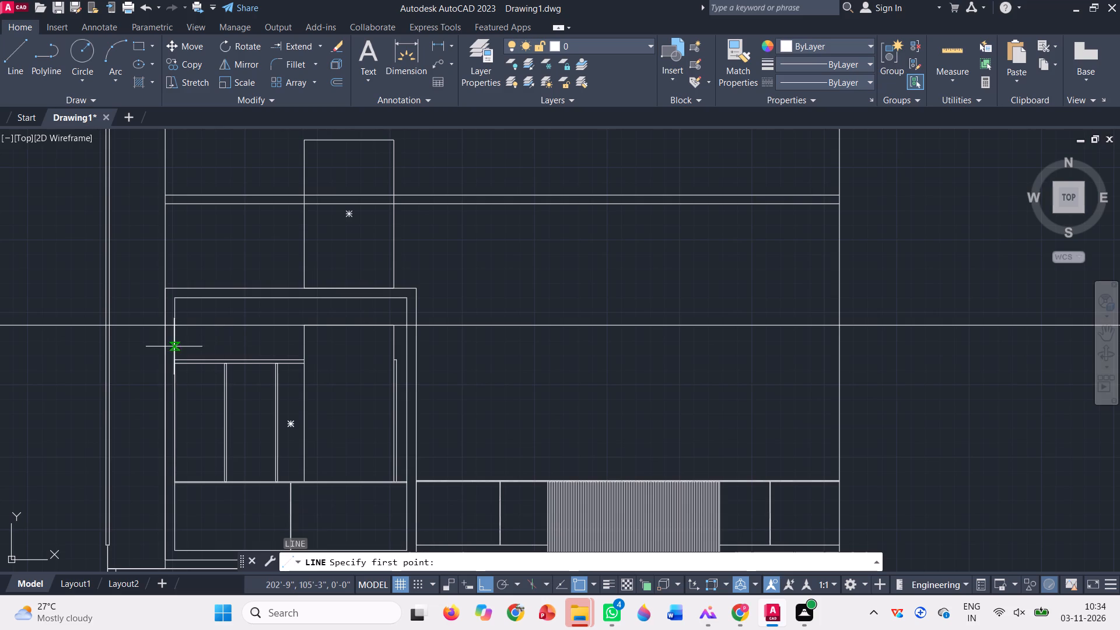
click(178, 319)
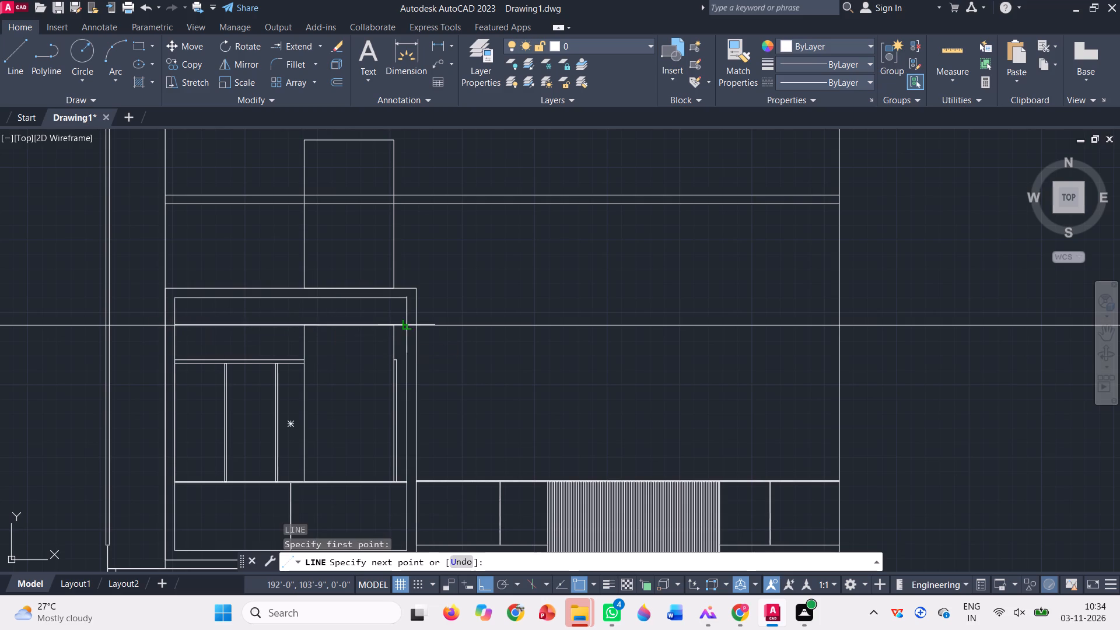
scroll(412, 322, up, 3)
click(387, 334)
scroll(478, 289, down, 3)
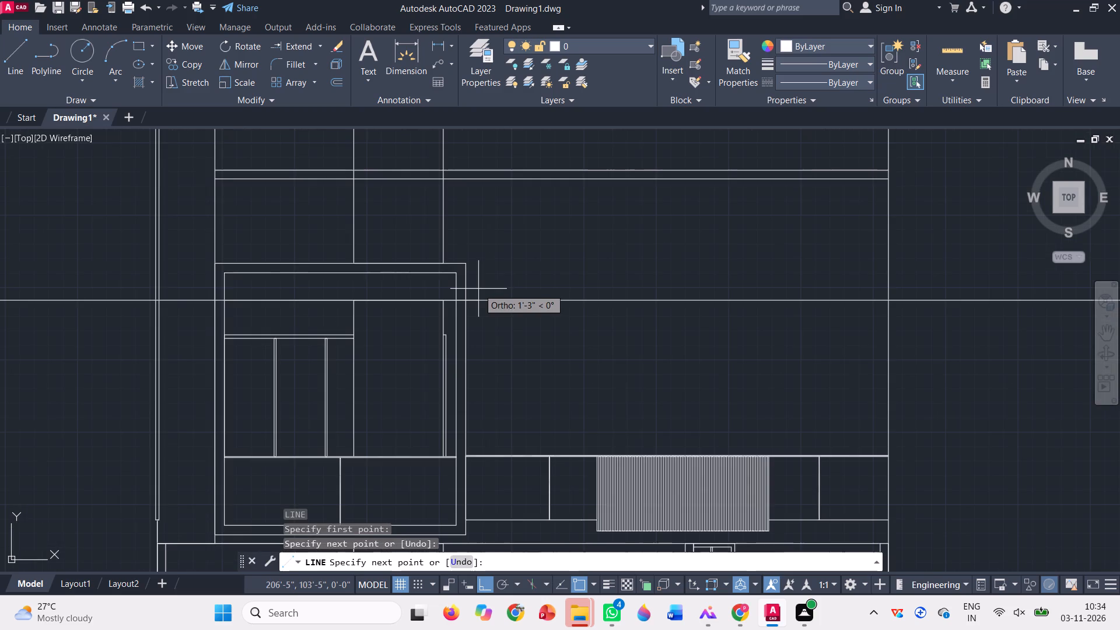
key(space)
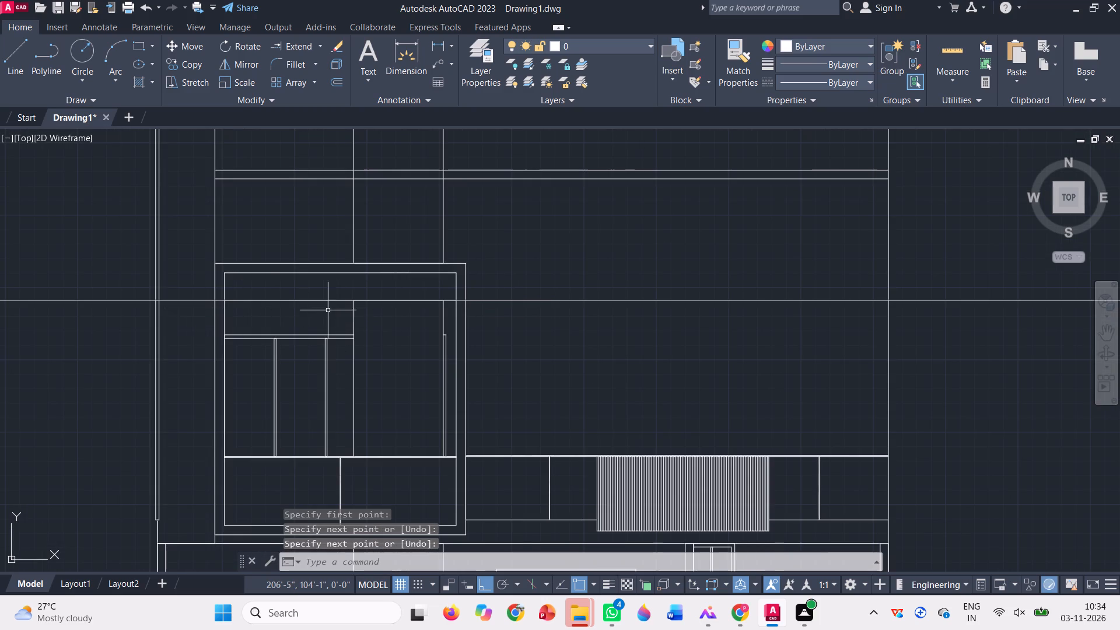
Draw a horizontal line at door-top height from the projecting frame's right outer edge to the building's right edge.
scroll(182, 327, down, 1)
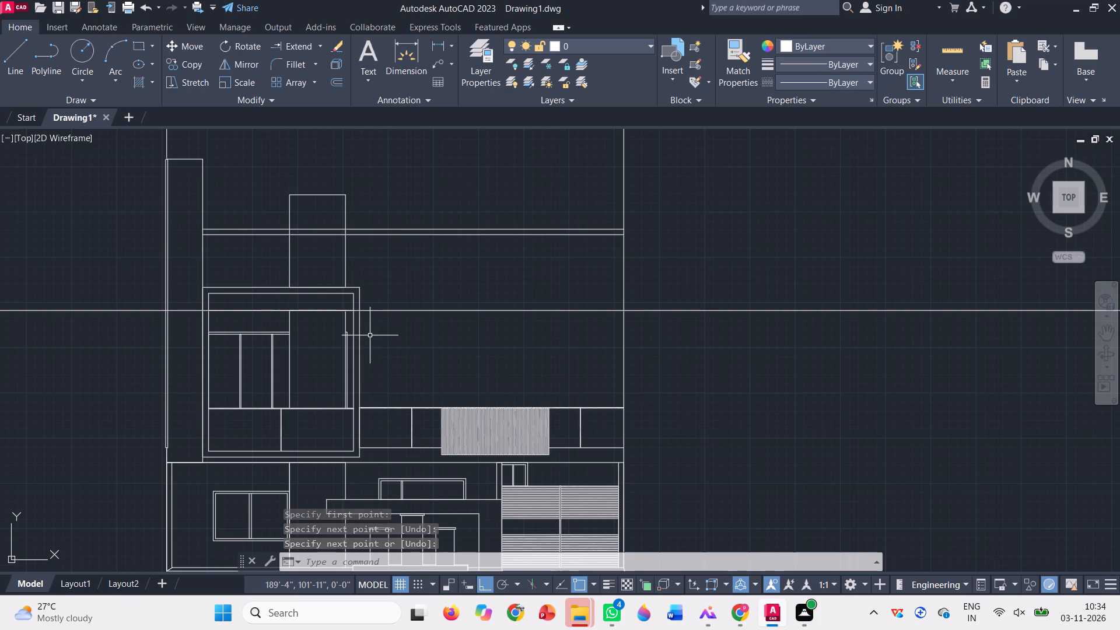
key(l)
key(Return)
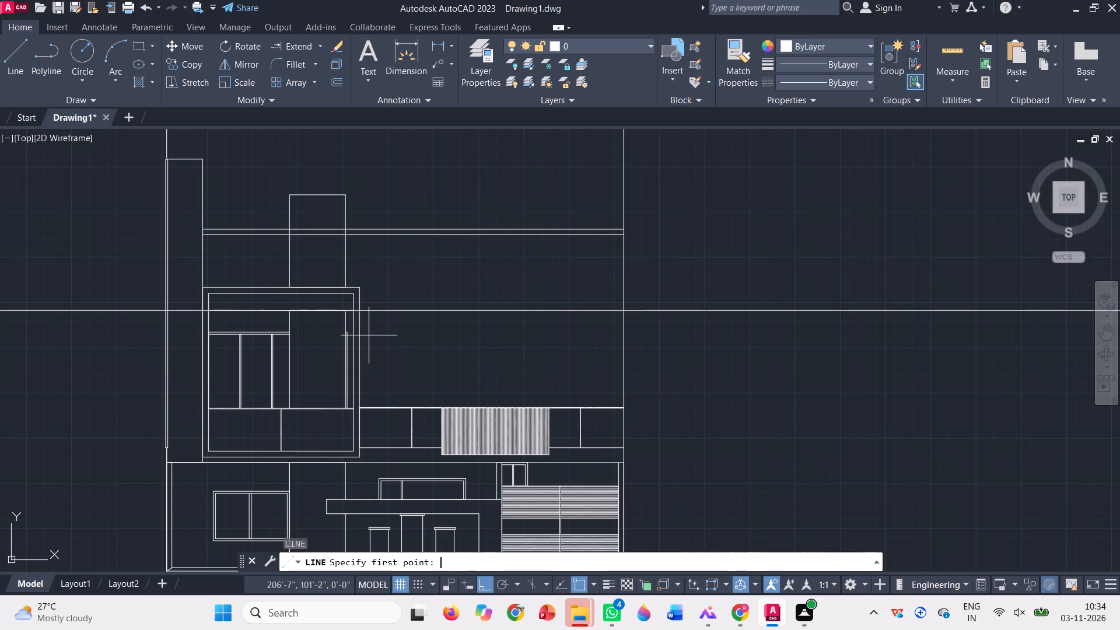
scroll(362, 308, up, 2)
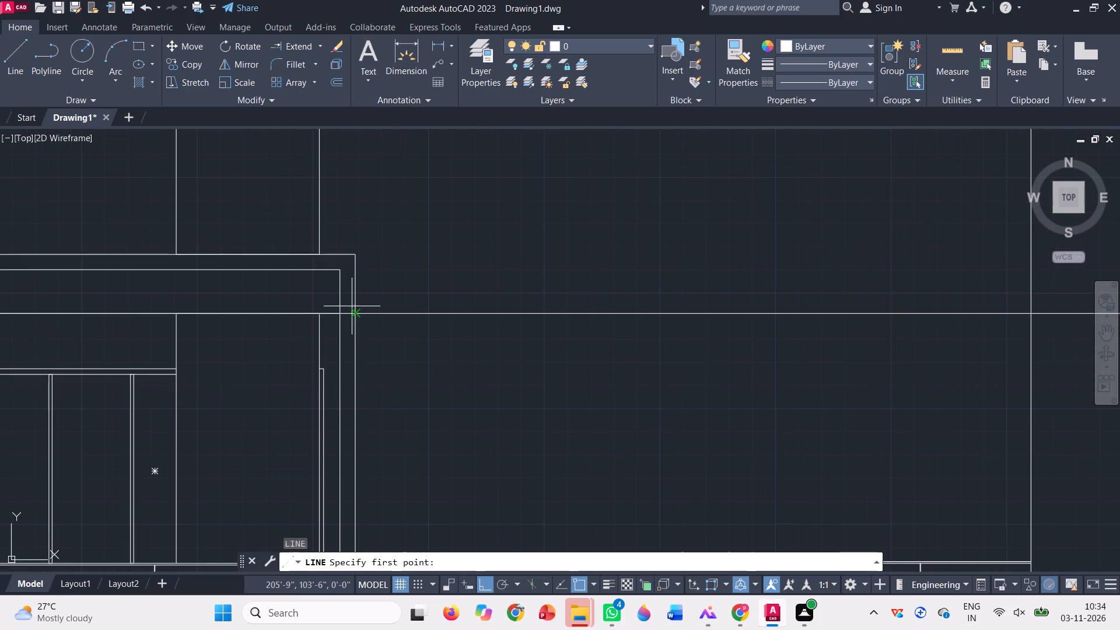
click(356, 314)
scroll(181, 348, down, 2)
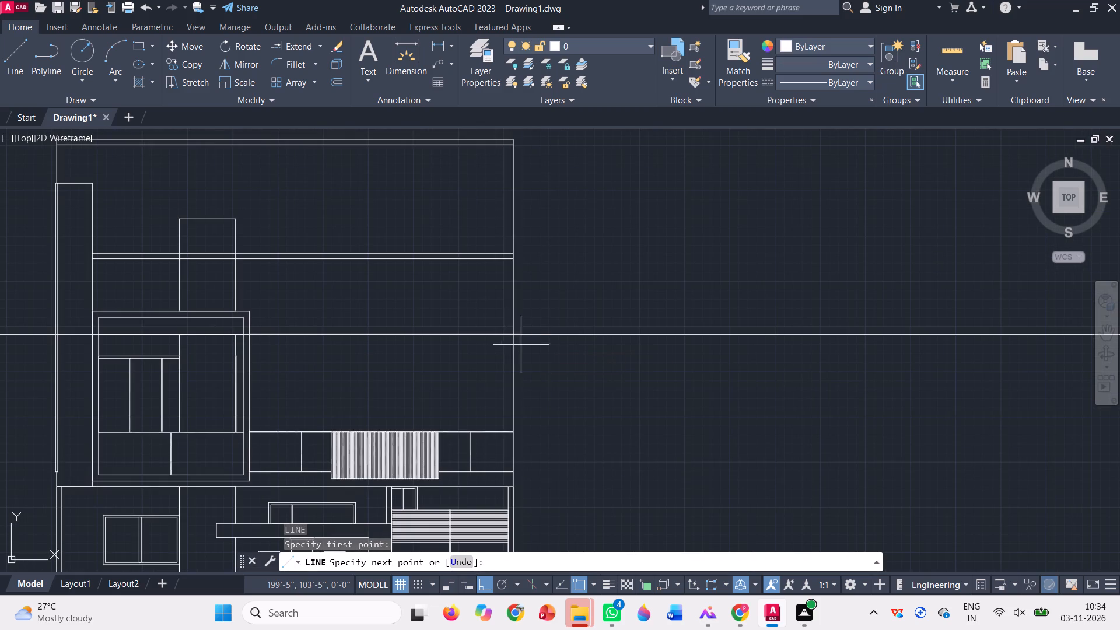
click(510, 334)
key(space)
Erase the horizontal construction line running through the door top.
scroll(547, 310, down, 2)
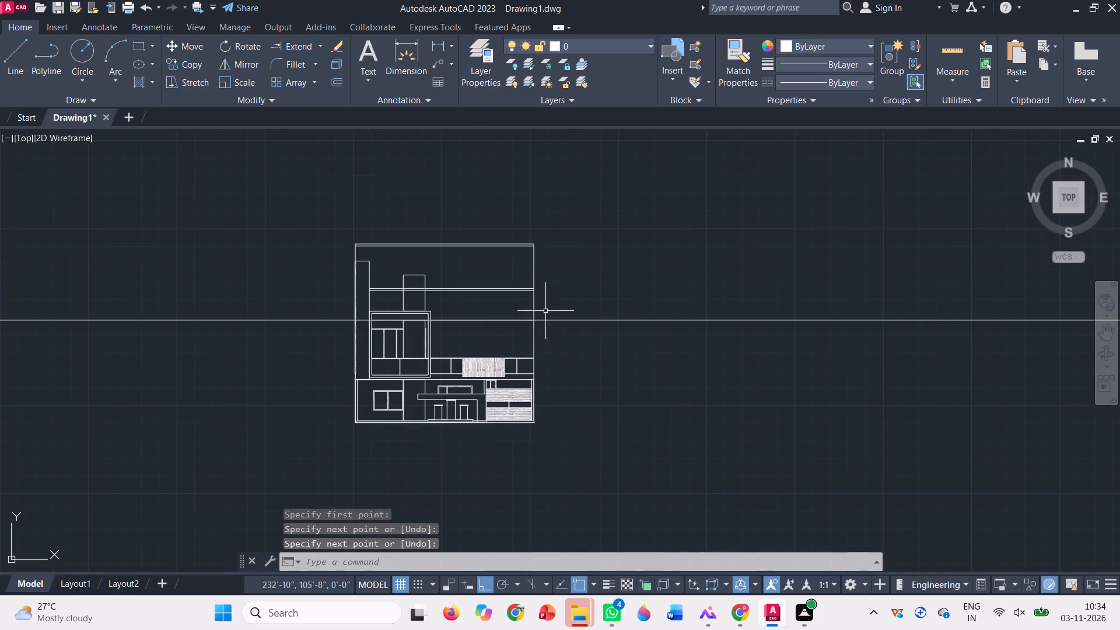
click(588, 338)
click(515, 285)
key(Escape)
click(724, 365)
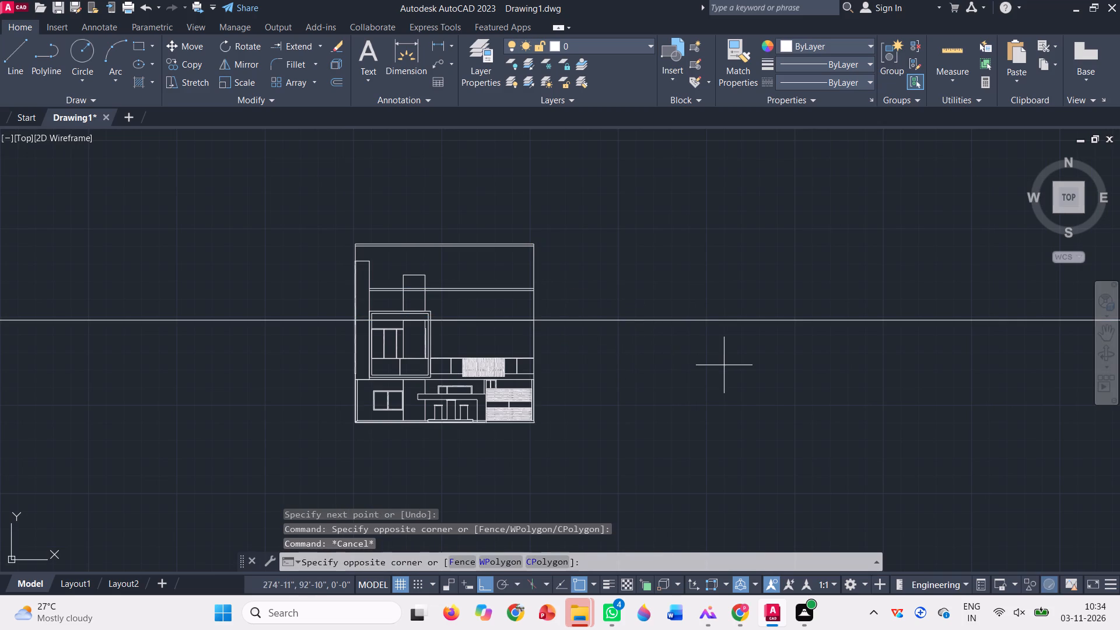
click(649, 307)
key(Delete)
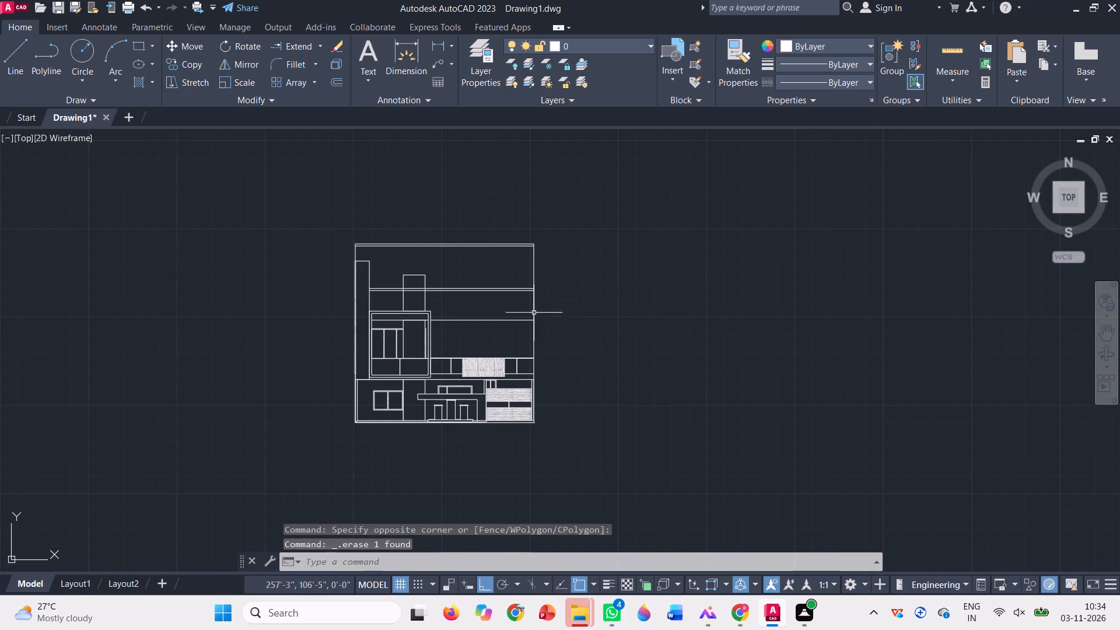
Draw a tall narrow rectangle along the building's right edge, from the railing's bottom line up to just below the roof line.
scroll(497, 345, up, 1)
scroll(562, 372, up, 1)
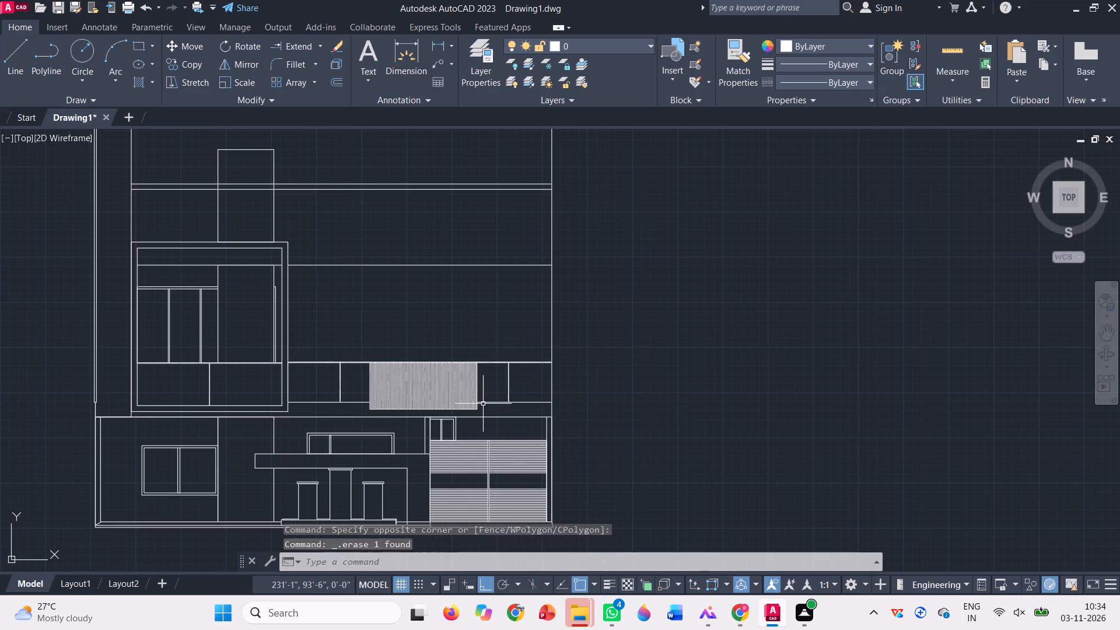
scroll(464, 383, up, 2)
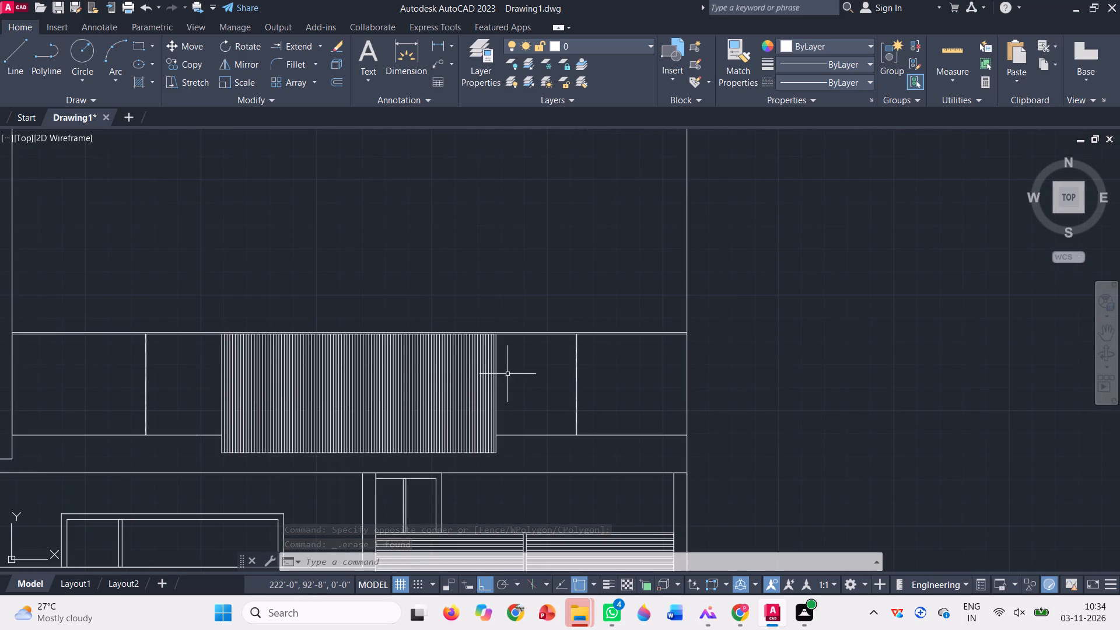
scroll(457, 374, down, 2)
scroll(558, 386, down, 2)
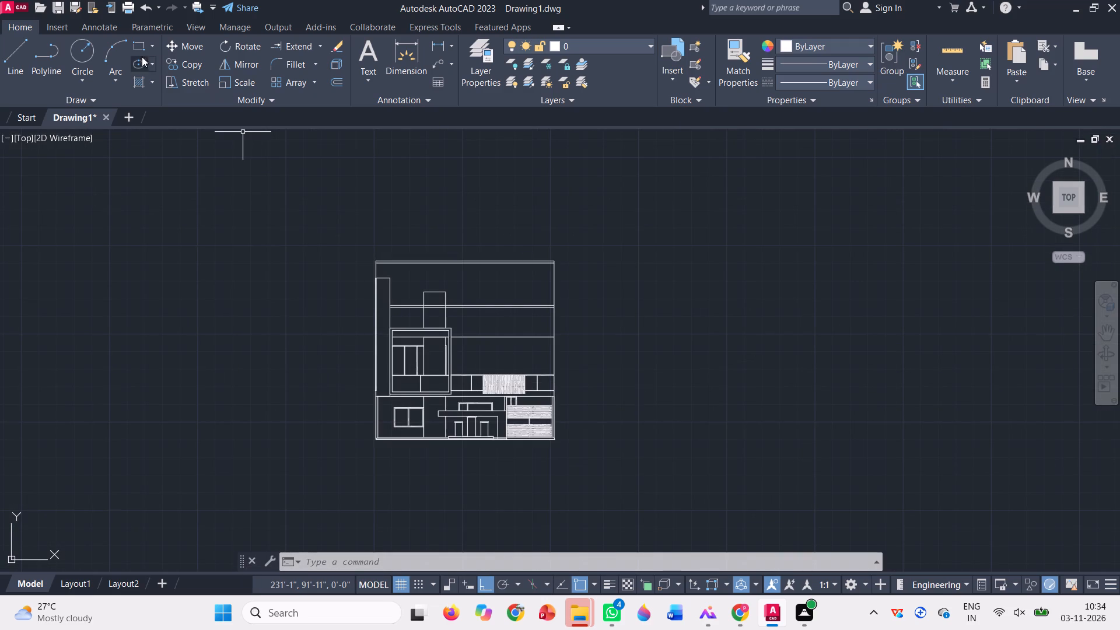
click(138, 43)
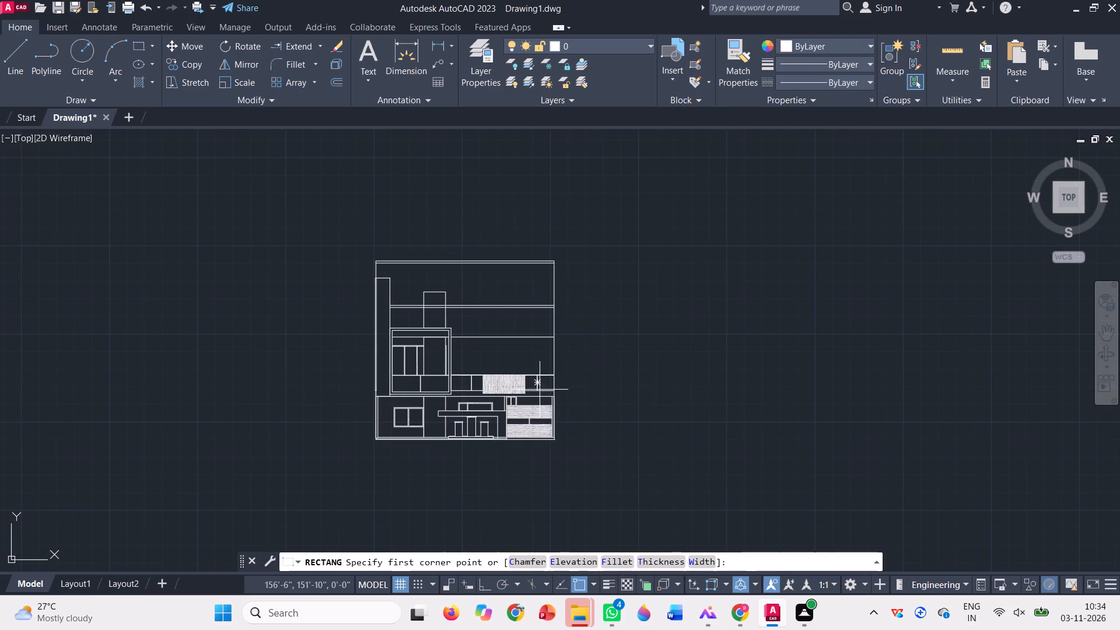
scroll(539, 391, up, 3)
click(598, 391)
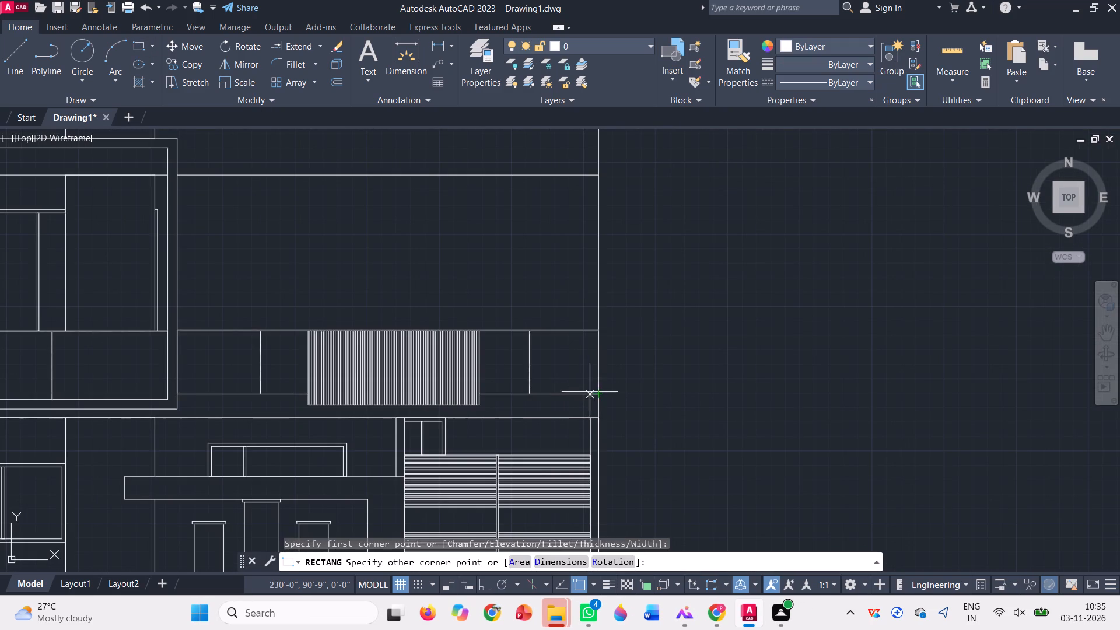
scroll(488, 413, down, 1)
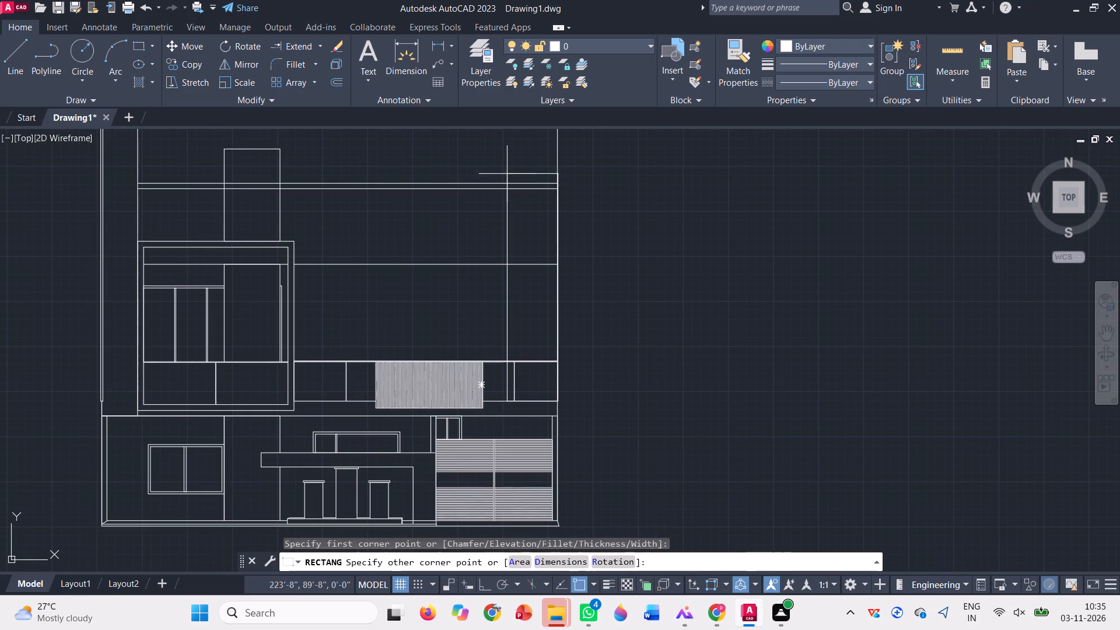
scroll(488, 289, down, 2)
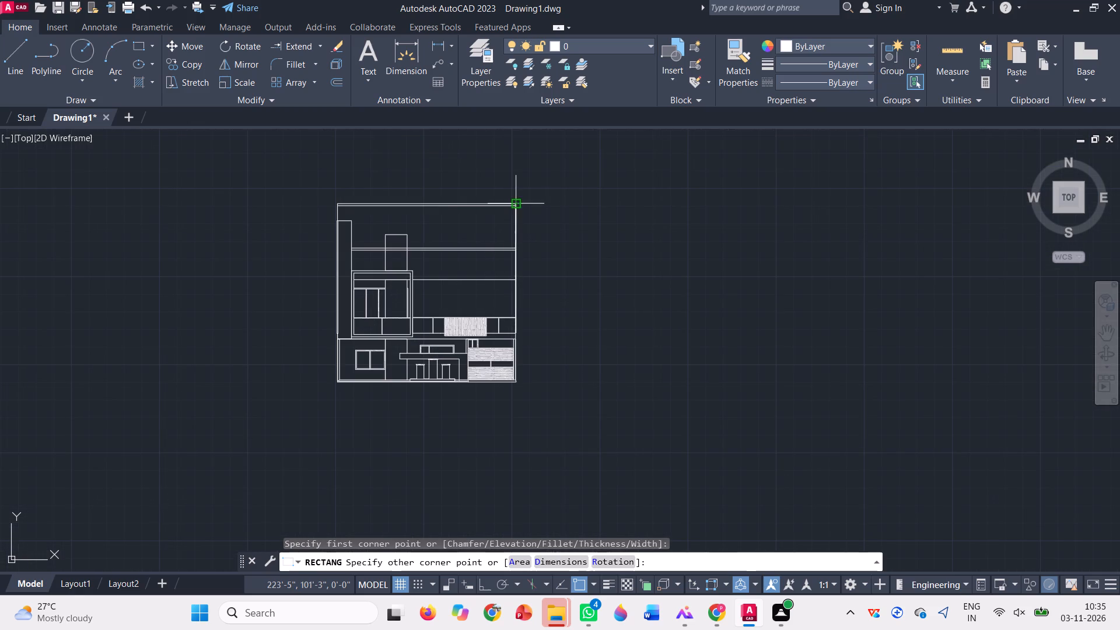
click(494, 218)
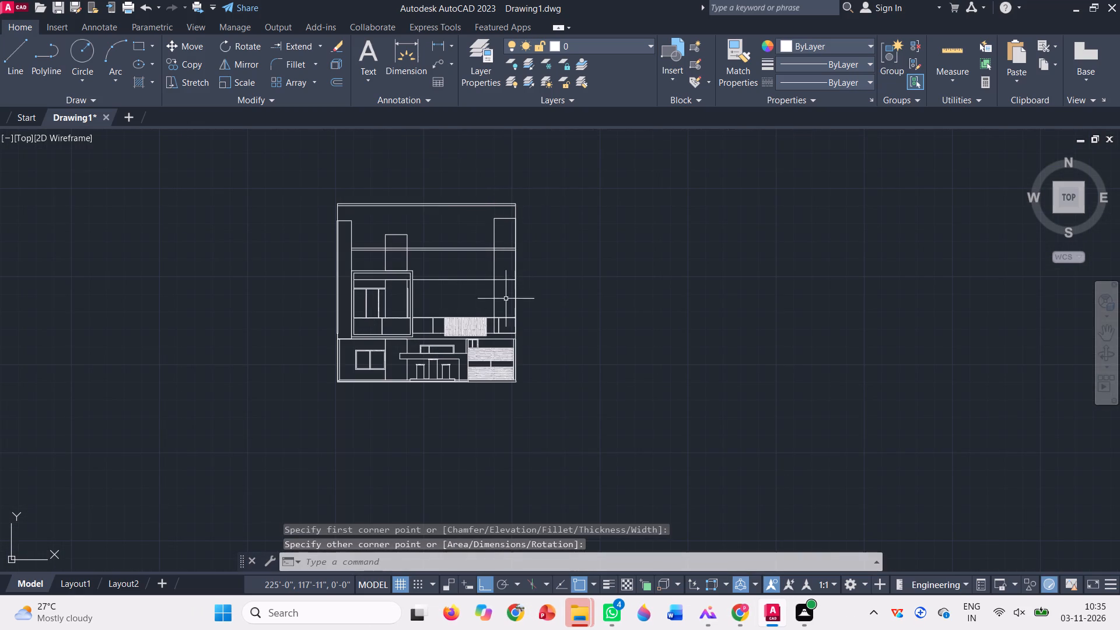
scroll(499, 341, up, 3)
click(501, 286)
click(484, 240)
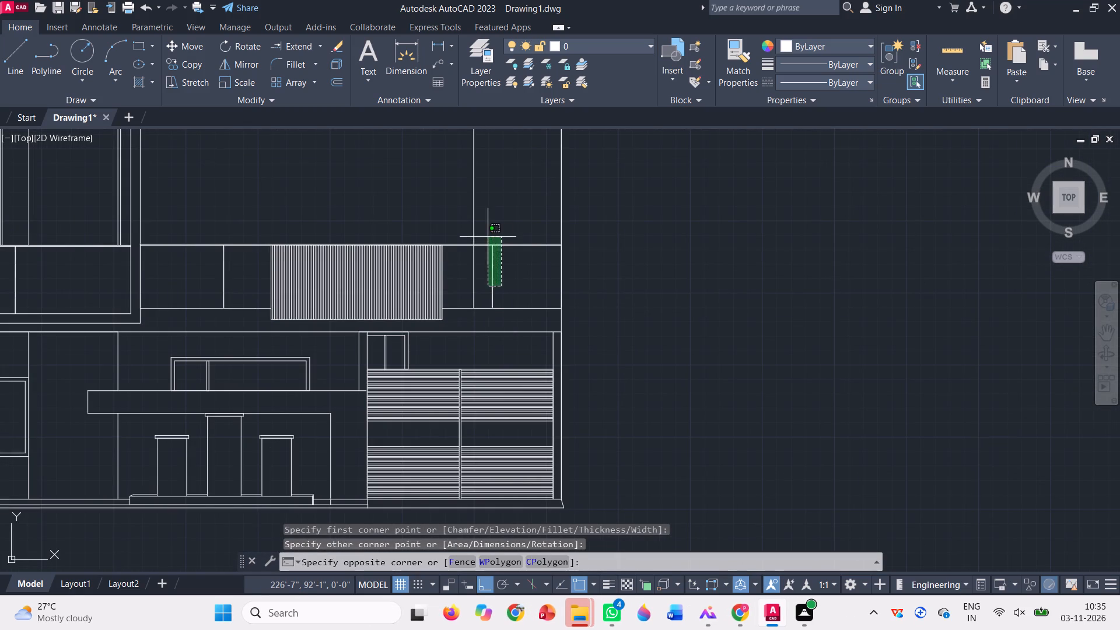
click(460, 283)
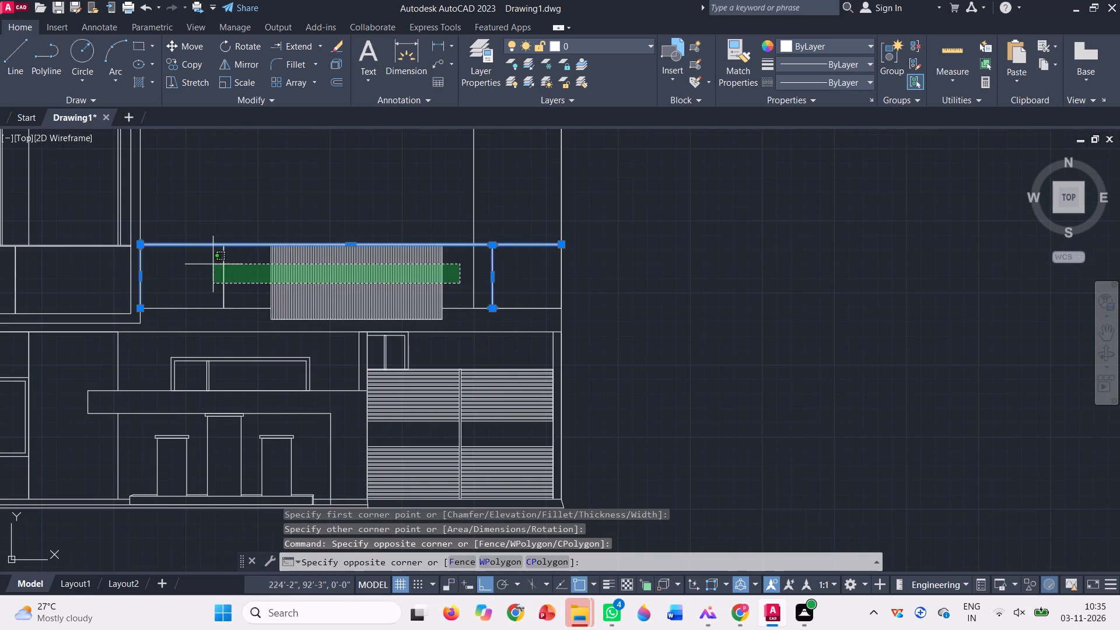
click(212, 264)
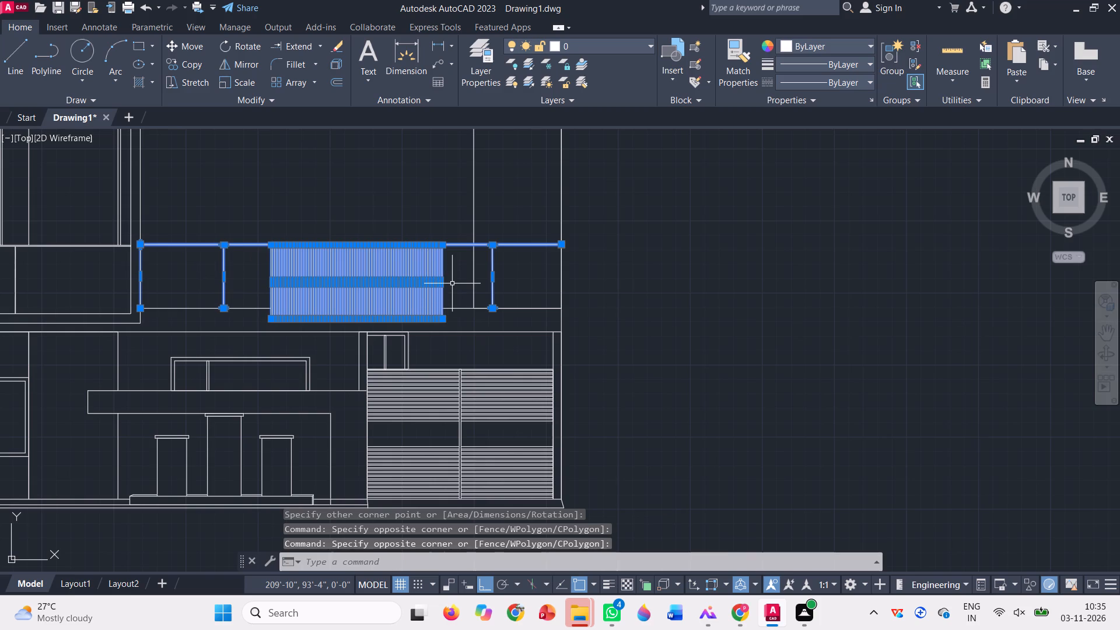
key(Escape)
Move the whole vertical-slat panel left along the underside of the balcony's top rail.
click(456, 284)
click(255, 261)
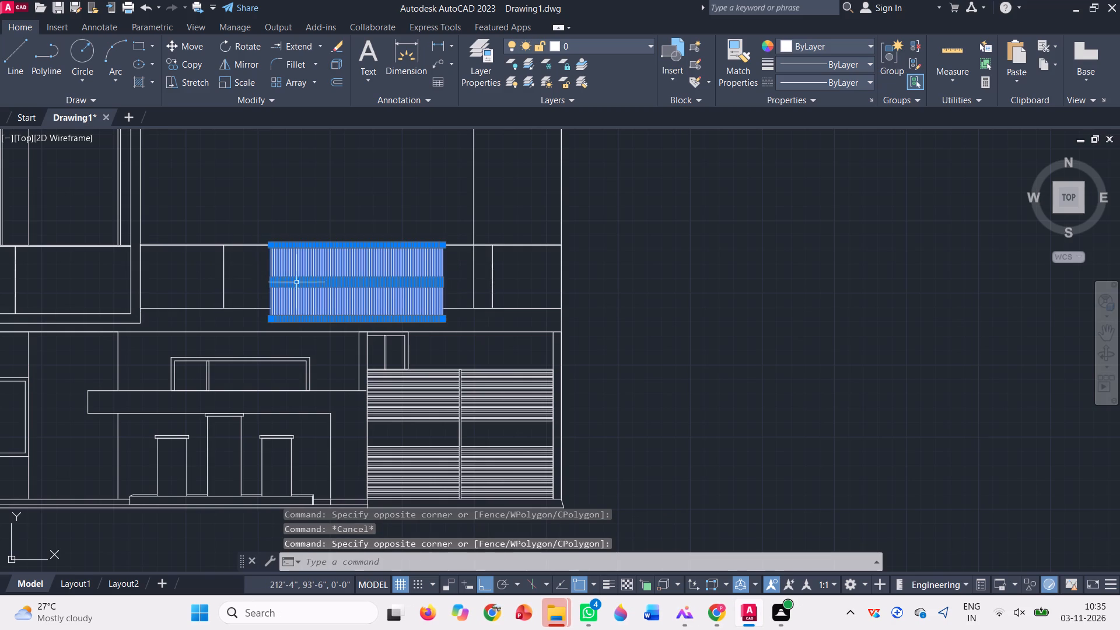
text(m)
key(space)
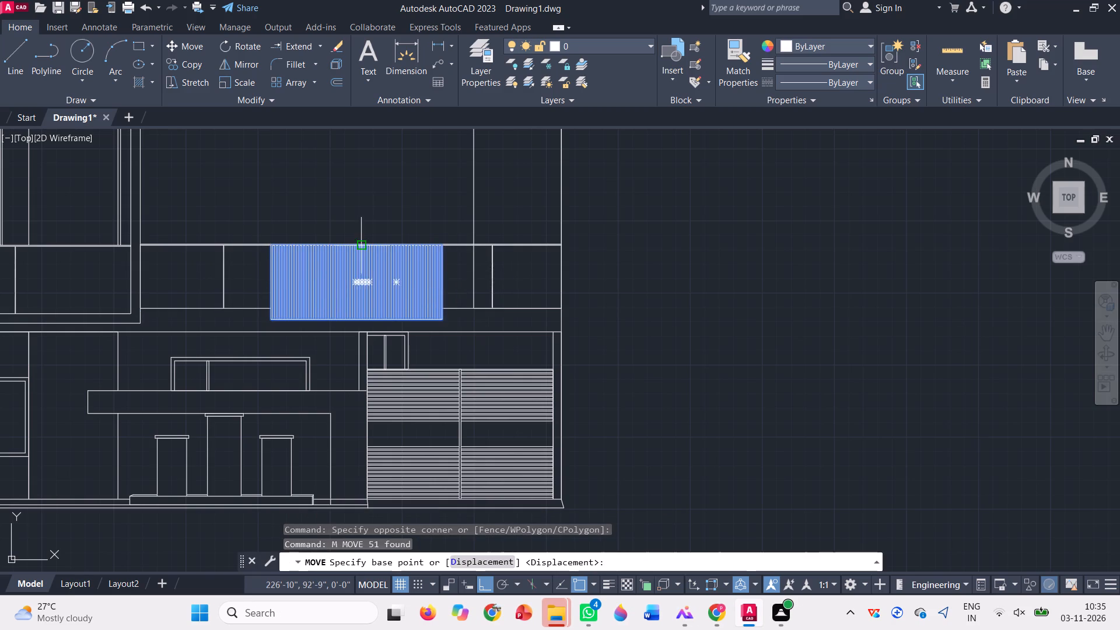
scroll(358, 245, up, 2)
click(365, 241)
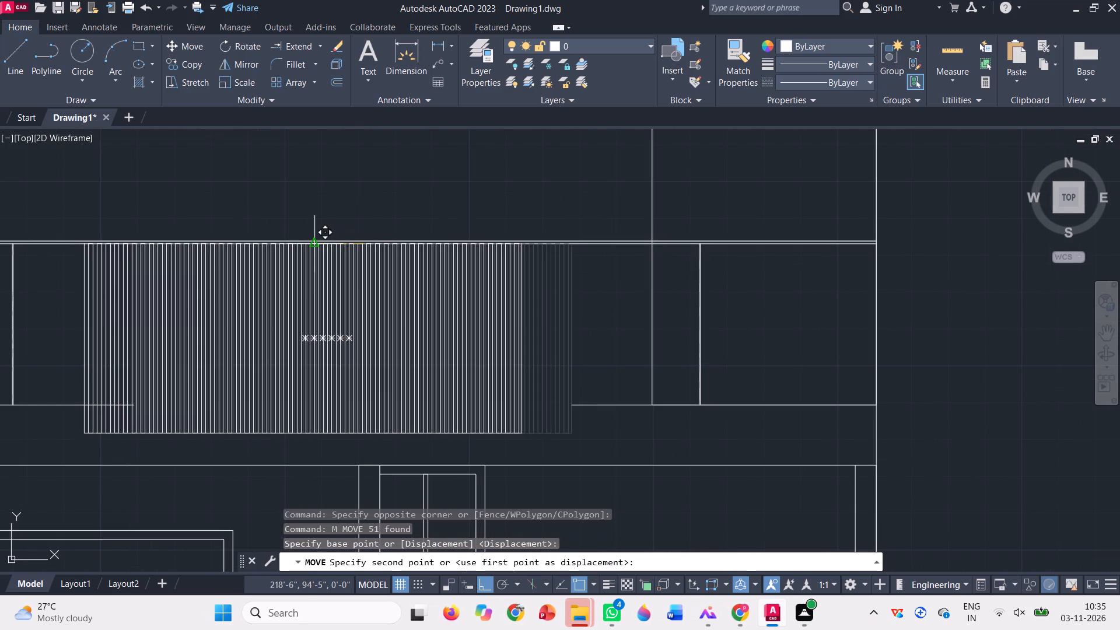
click(310, 245)
scroll(477, 241, down, 4)
scroll(409, 265, up, 3)
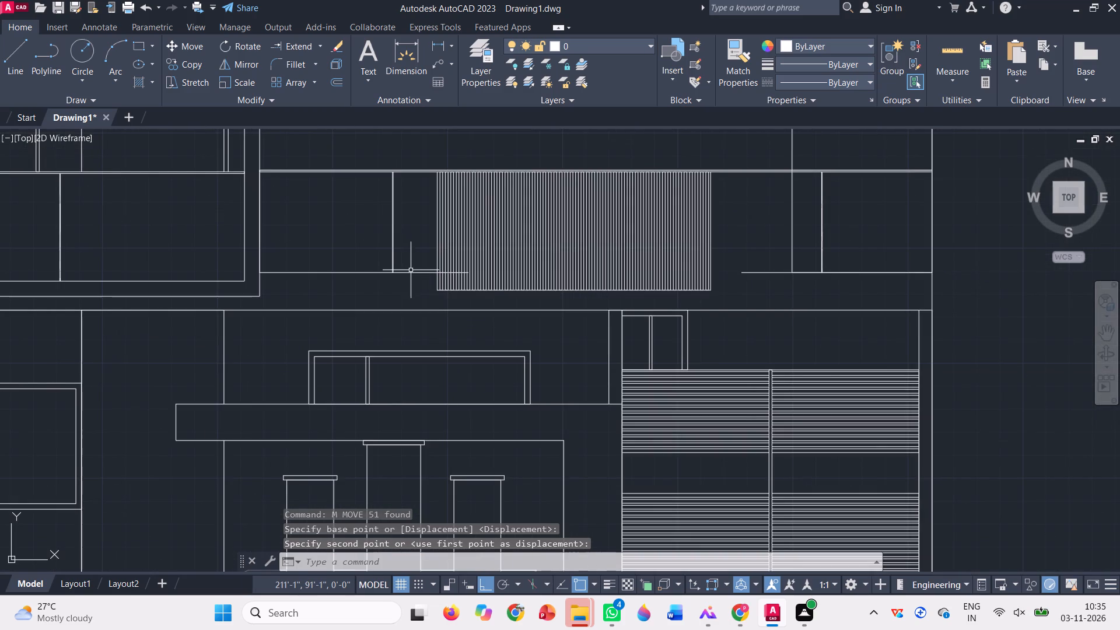
Erase the railing's bottom line left of the slat panel and its short leftover fragment inside the slats.
click(412, 270)
click(407, 276)
key(Delete)
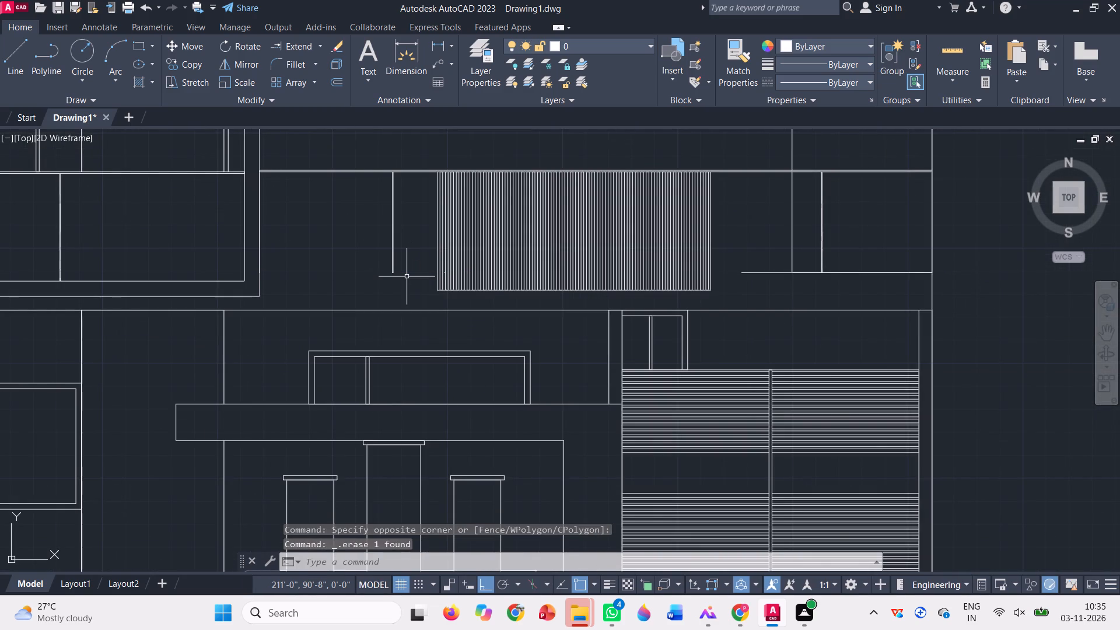
scroll(433, 276, up, 4)
scroll(515, 251, up, 3)
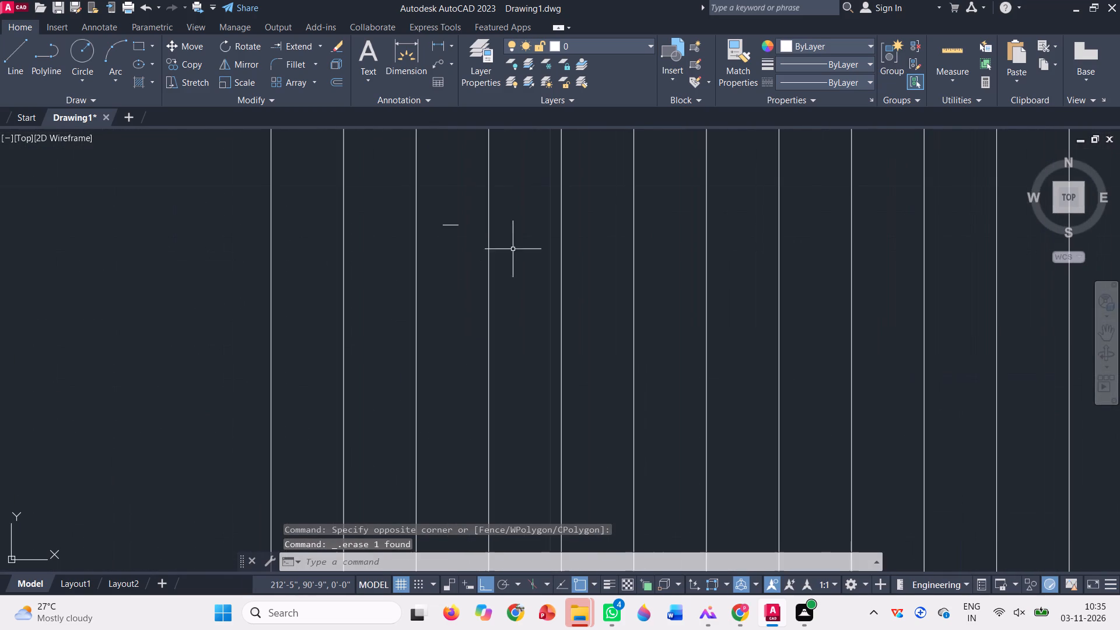
click(460, 233)
click(450, 220)
scroll(425, 246, down, 4)
scroll(269, 253, down, 2)
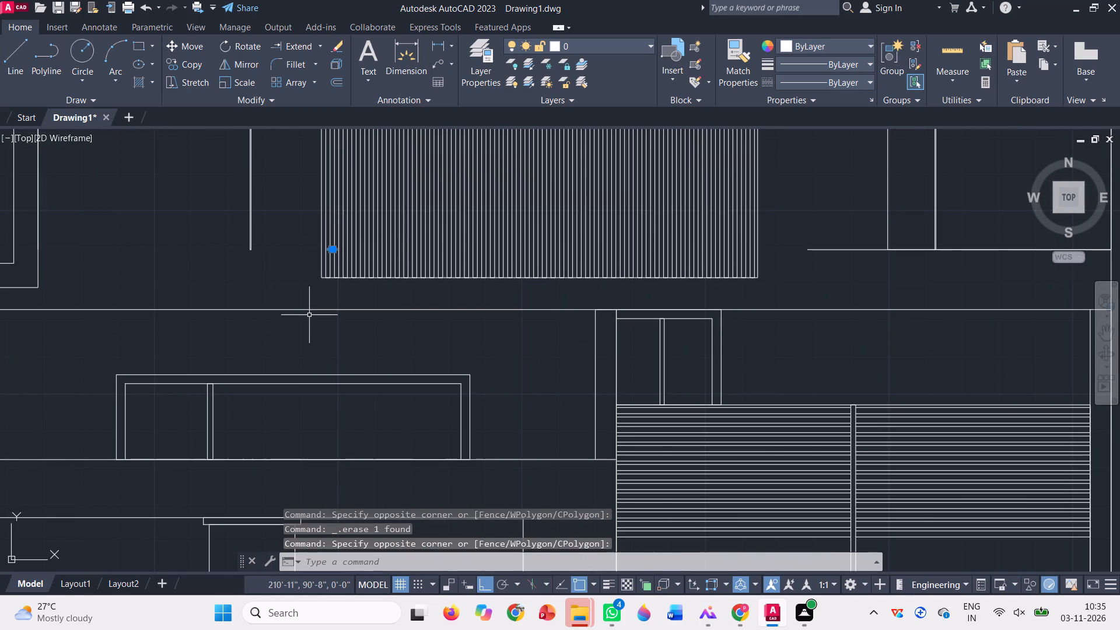
key(Delete)
Move both vertical railing posts flanking the slat panel about 2'-8" to the left.
scroll(309, 314, down, 2)
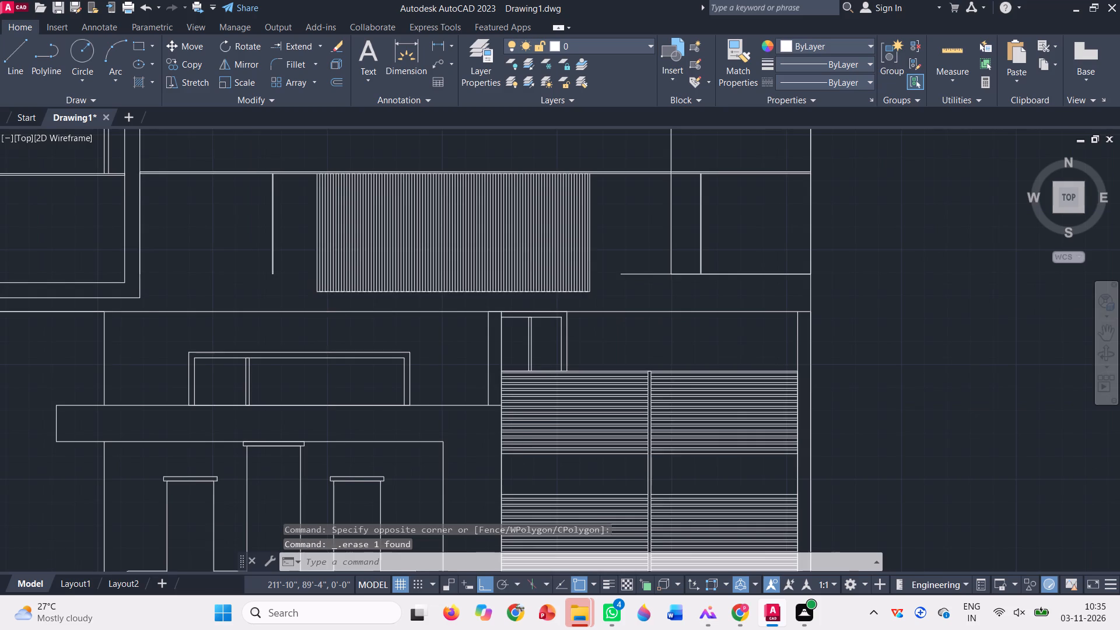
click(561, 260)
click(550, 254)
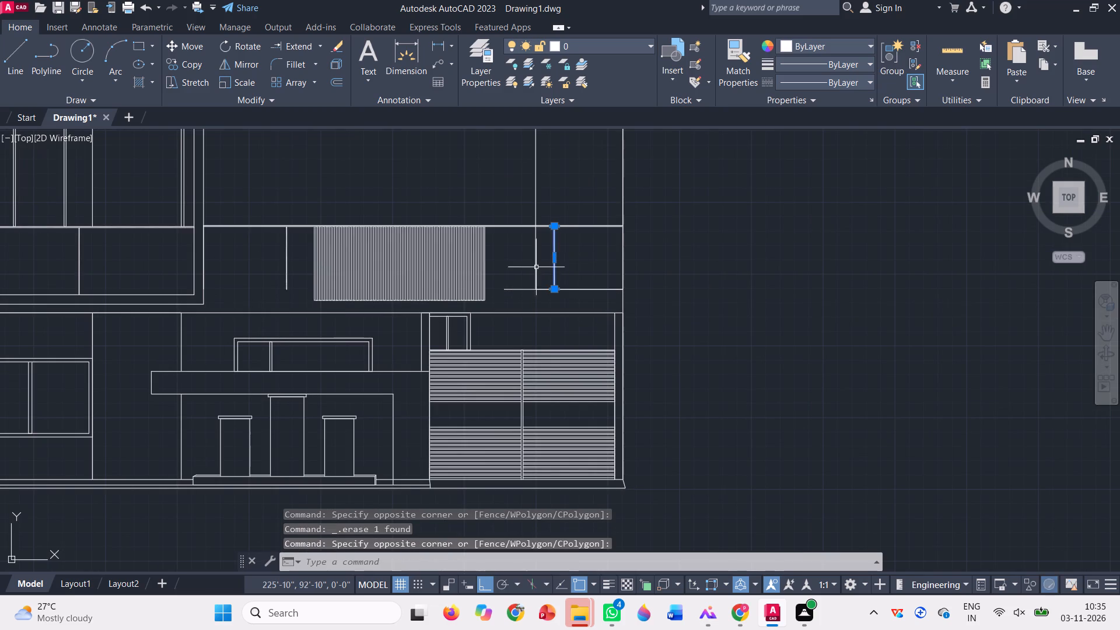
click(295, 257)
click(257, 244)
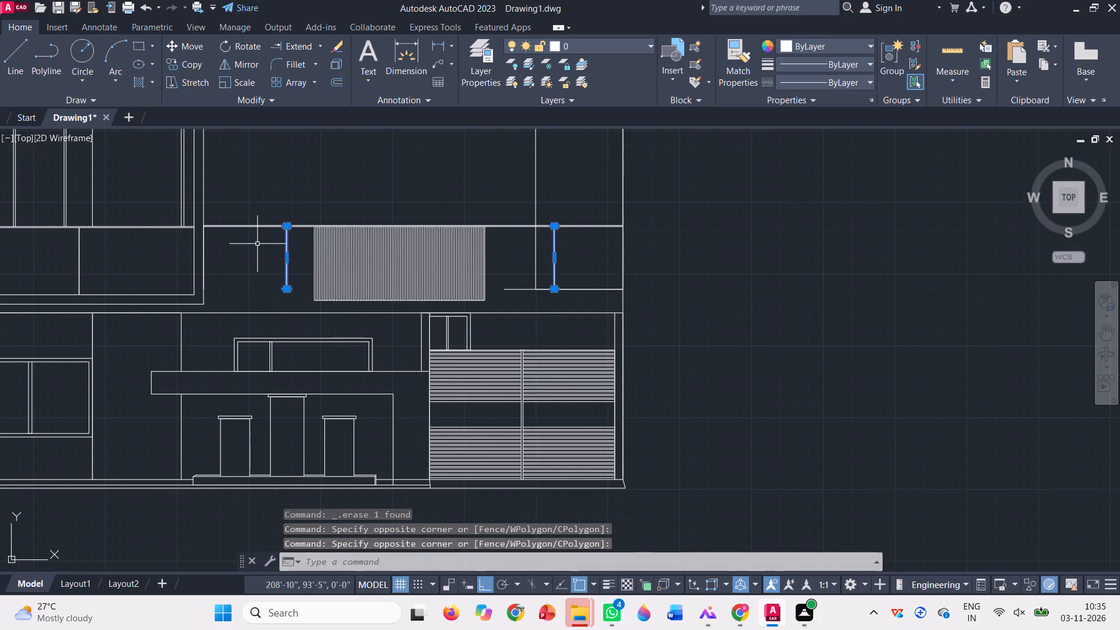
text(m)
key(space)
click(283, 228)
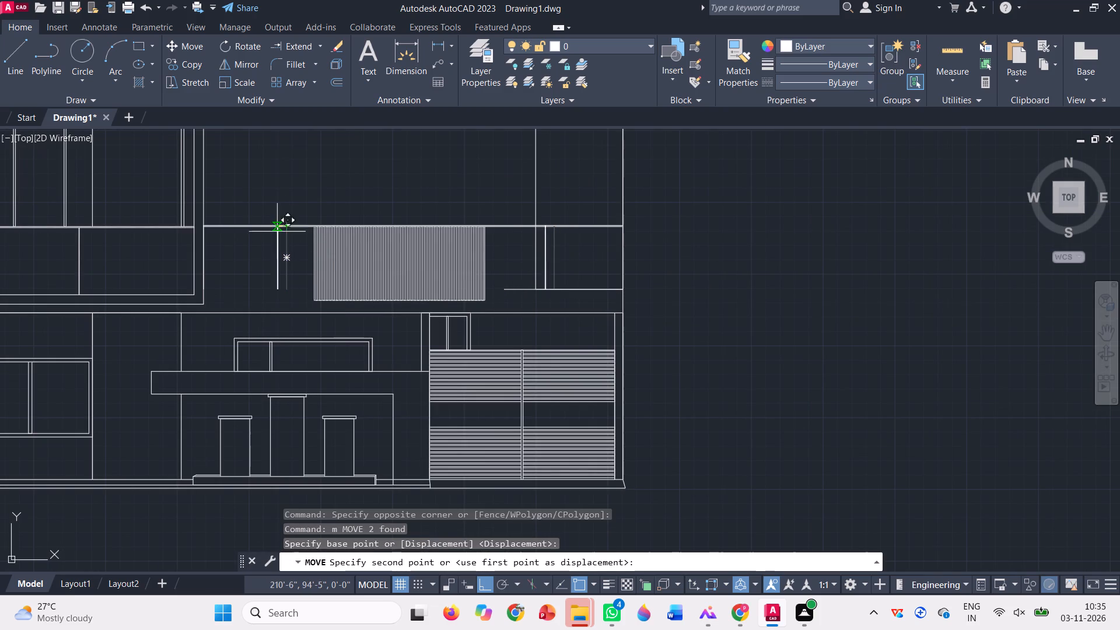
click(240, 236)
Move the slat panel farther left along the railing, between the two vertical posts.
click(495, 300)
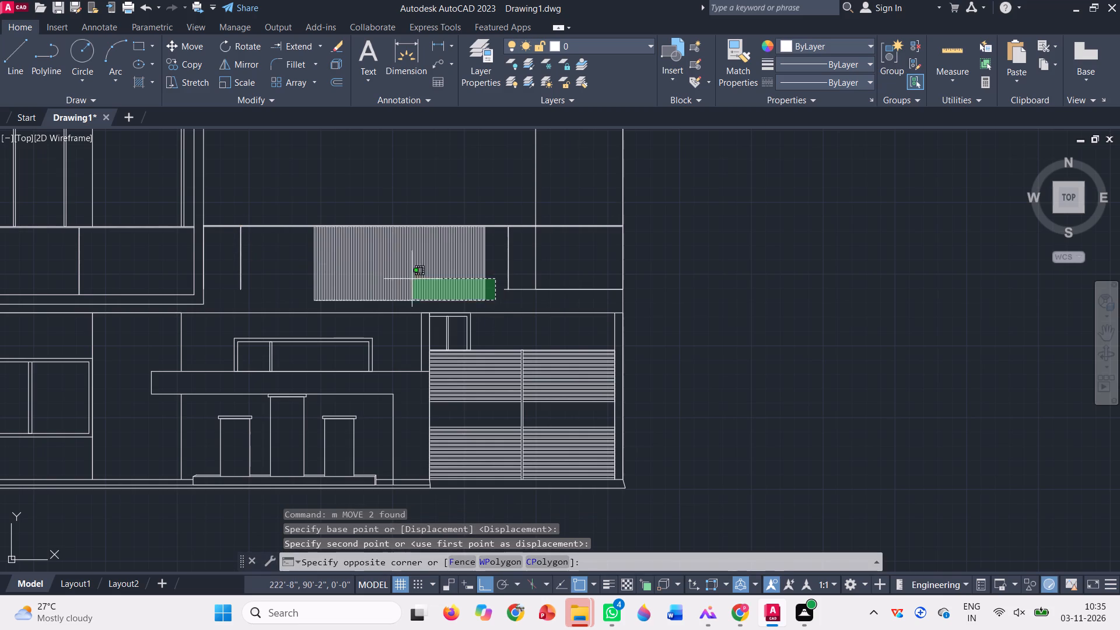
click(291, 261)
text(m)
key(space)
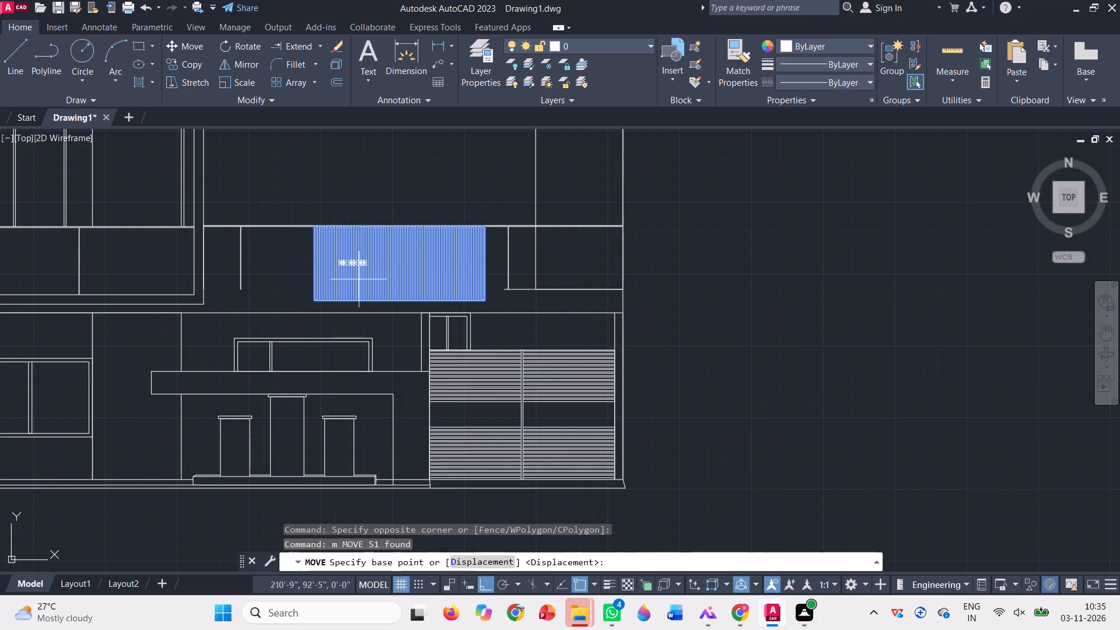
click(405, 302)
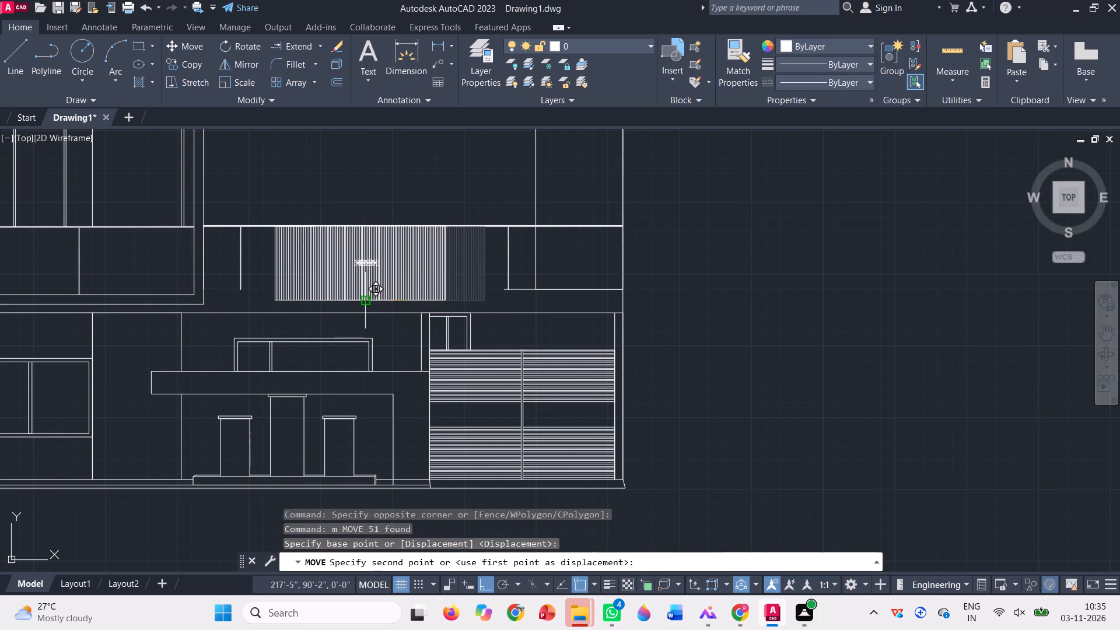
click(364, 302)
Move the railing post on the right of the slat panel about 1'-3" to the left.
scroll(386, 223, up, 3)
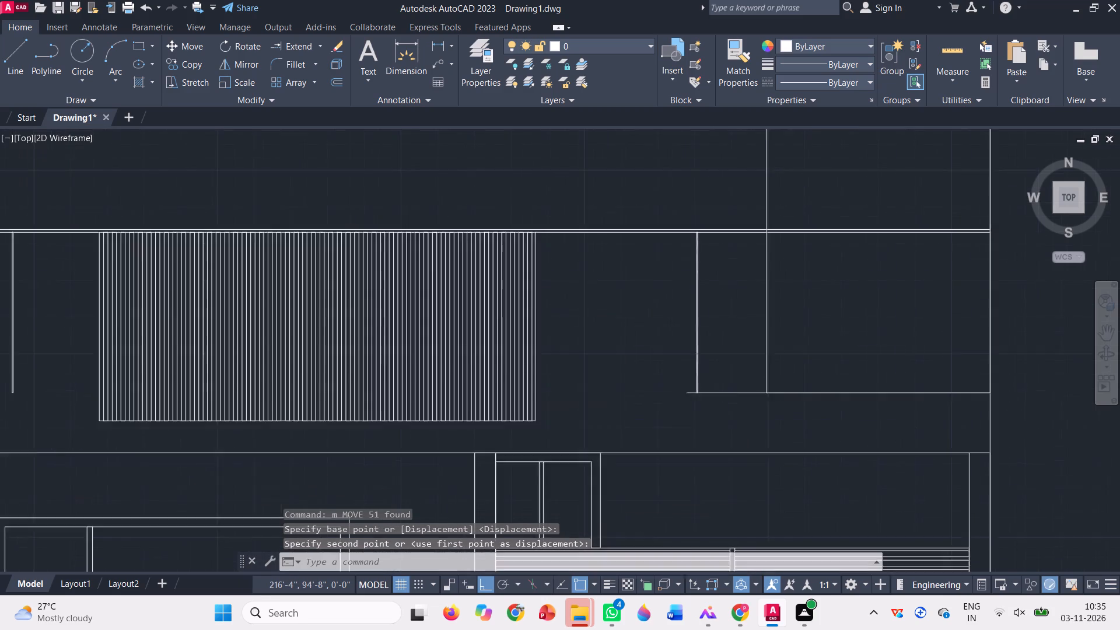
scroll(362, 245, down, 4)
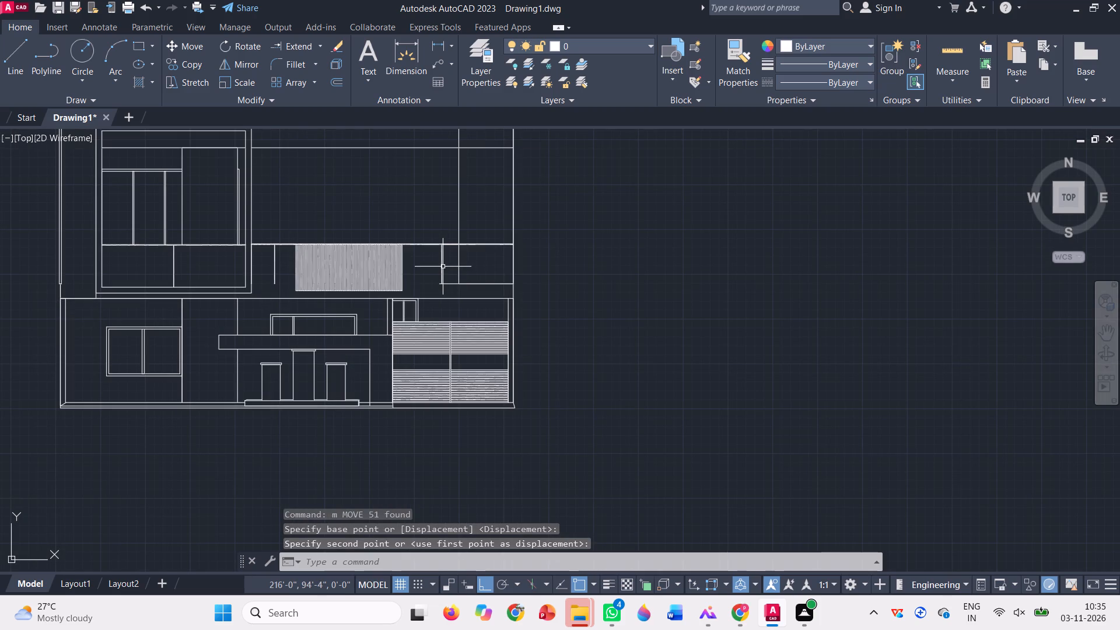
click(443, 267)
text(m)
key(space)
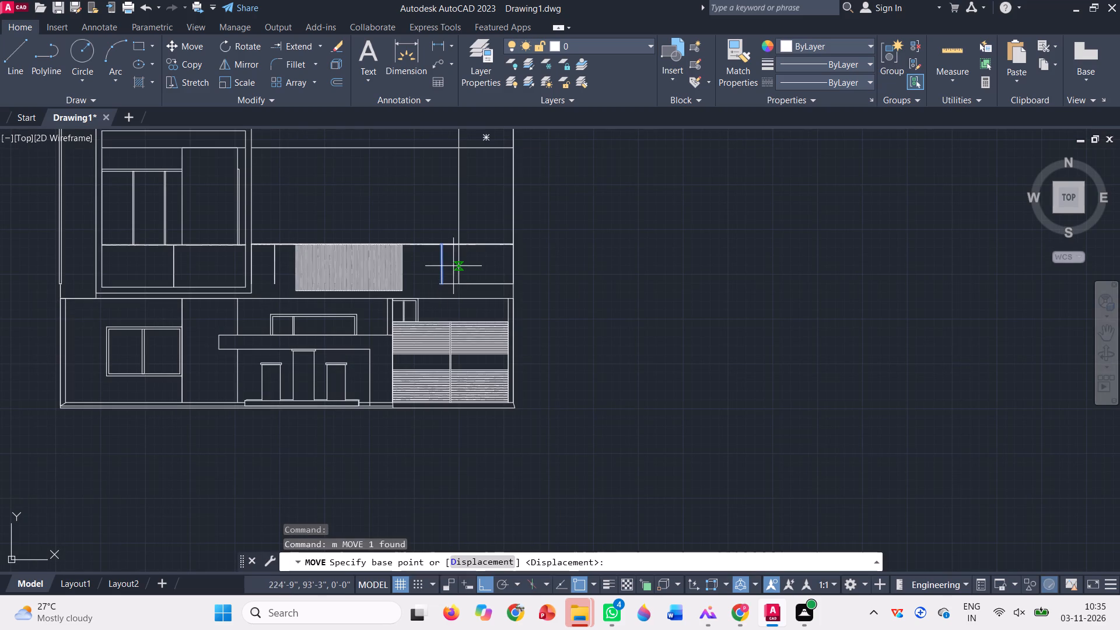
click(445, 256)
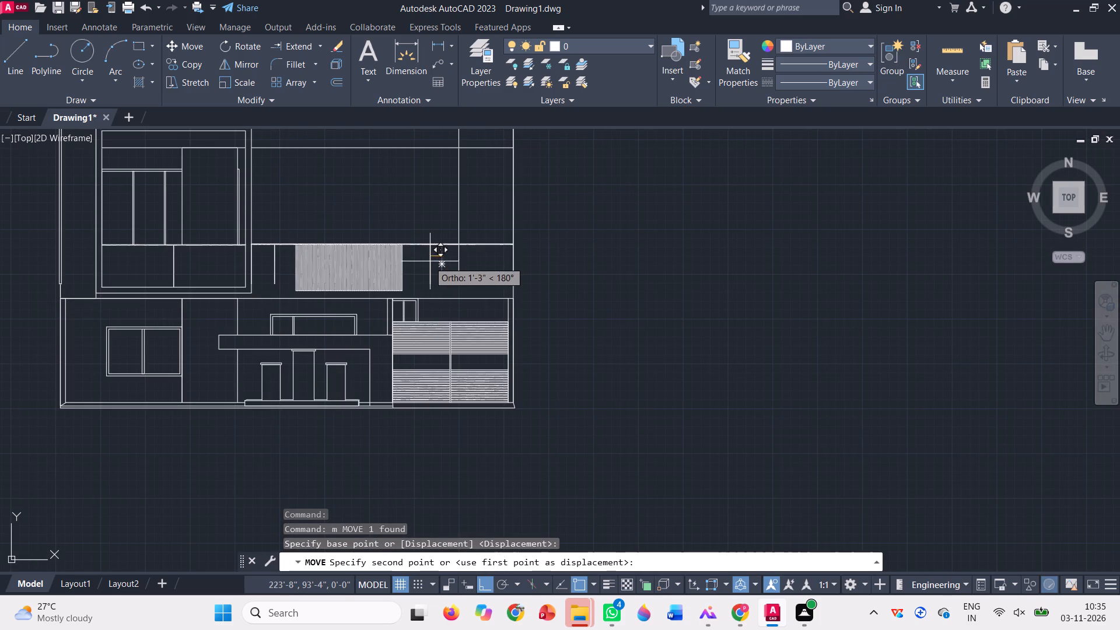
click(430, 263)
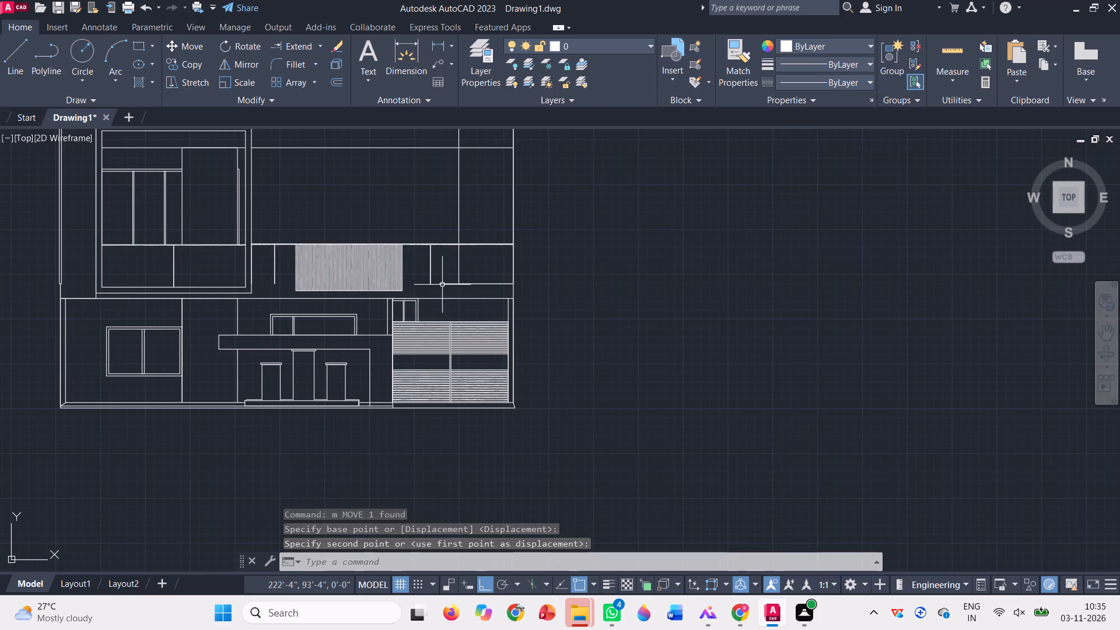
Draw a horizontal construction line through the railing's bottom line at the building's right edge.
text(xl)
key(Return)
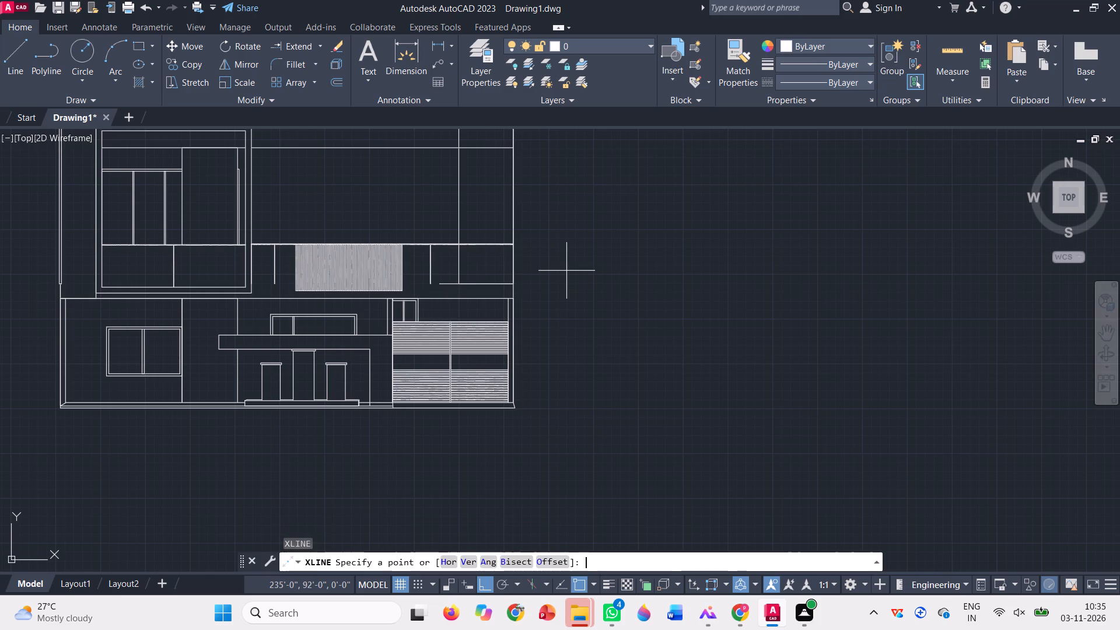
click(510, 284)
click(744, 263)
key(space)
Draw the railing's bottom line from the projecting frame's right outer edge to the slat panel's left edge.
scroll(423, 264, up, 2)
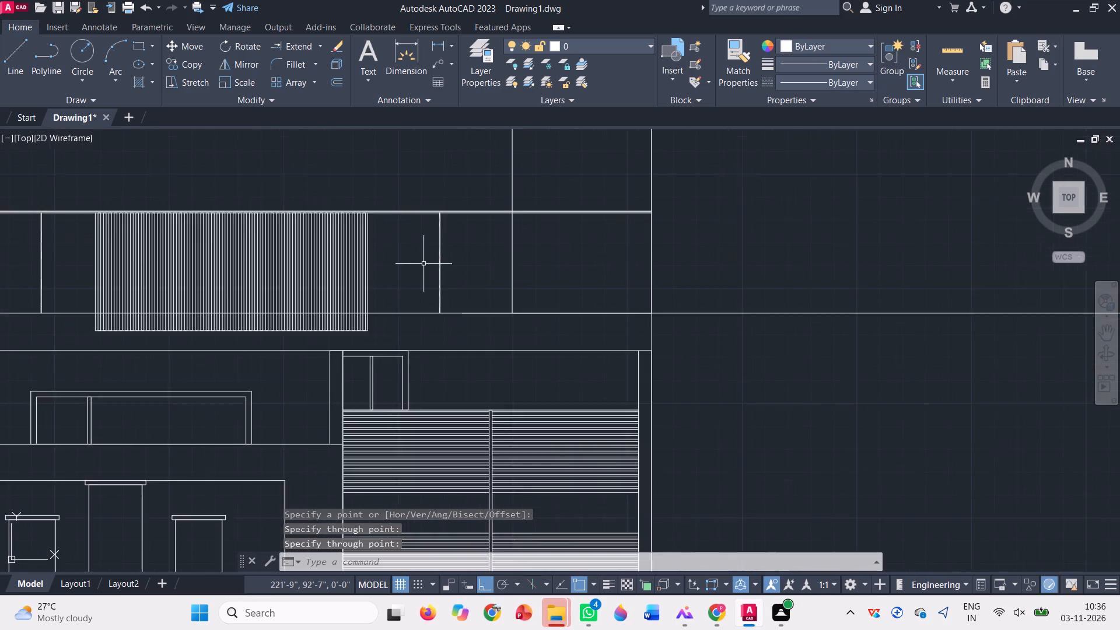
scroll(423, 264, up, 1)
scroll(509, 323, down, 2)
key(l)
key(Return)
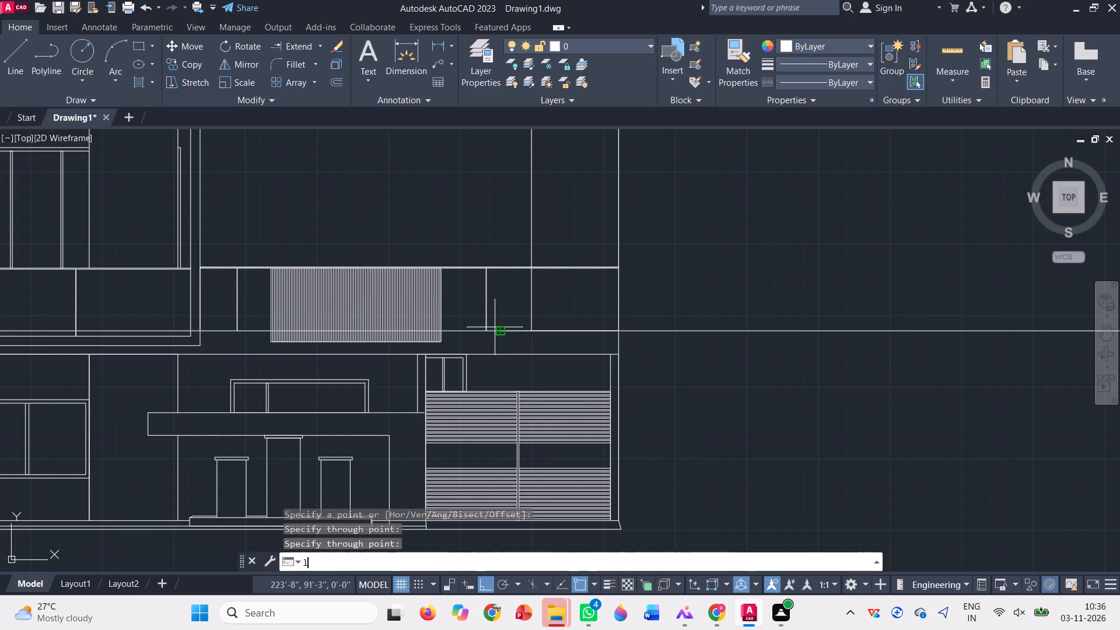
scroll(200, 332, up, 3)
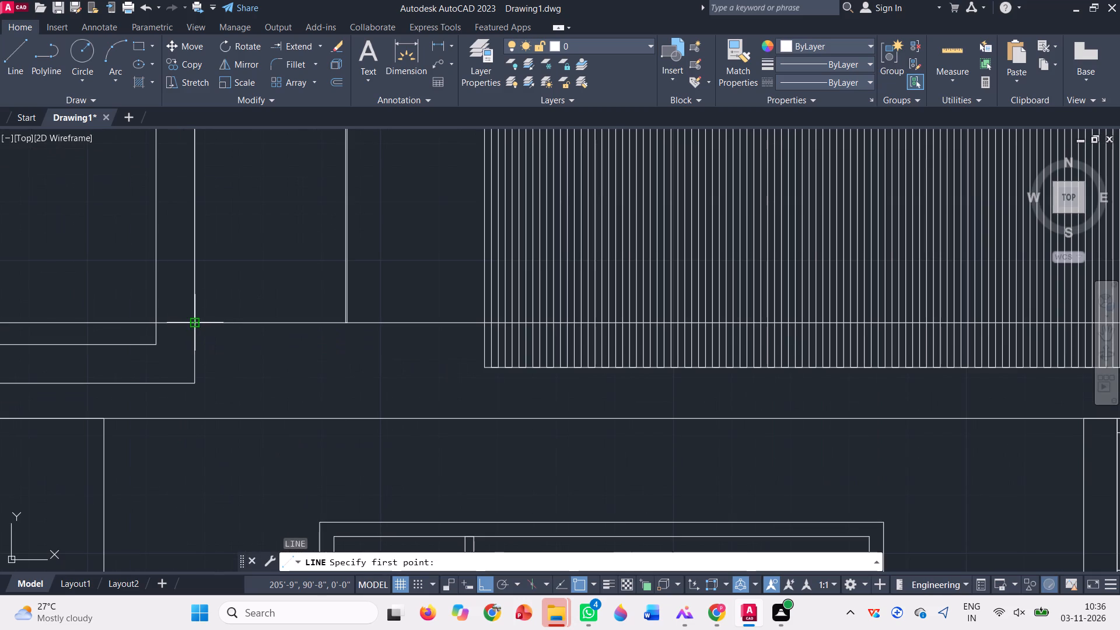
click(191, 319)
scroll(484, 325, up, 2)
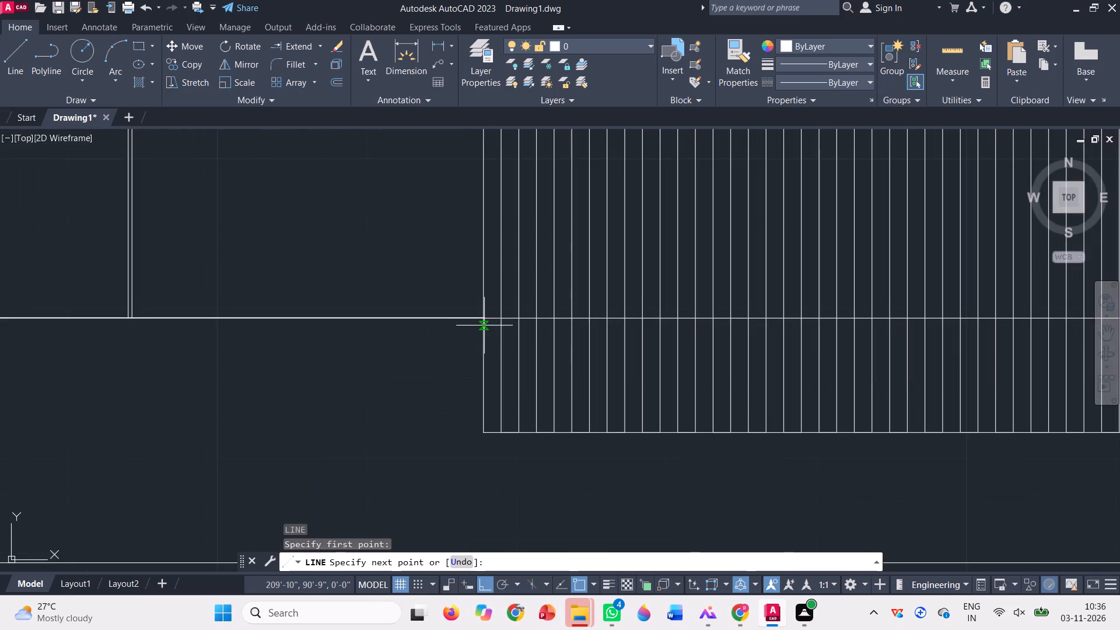
click(483, 320)
scroll(286, 358, down, 6)
key(space)
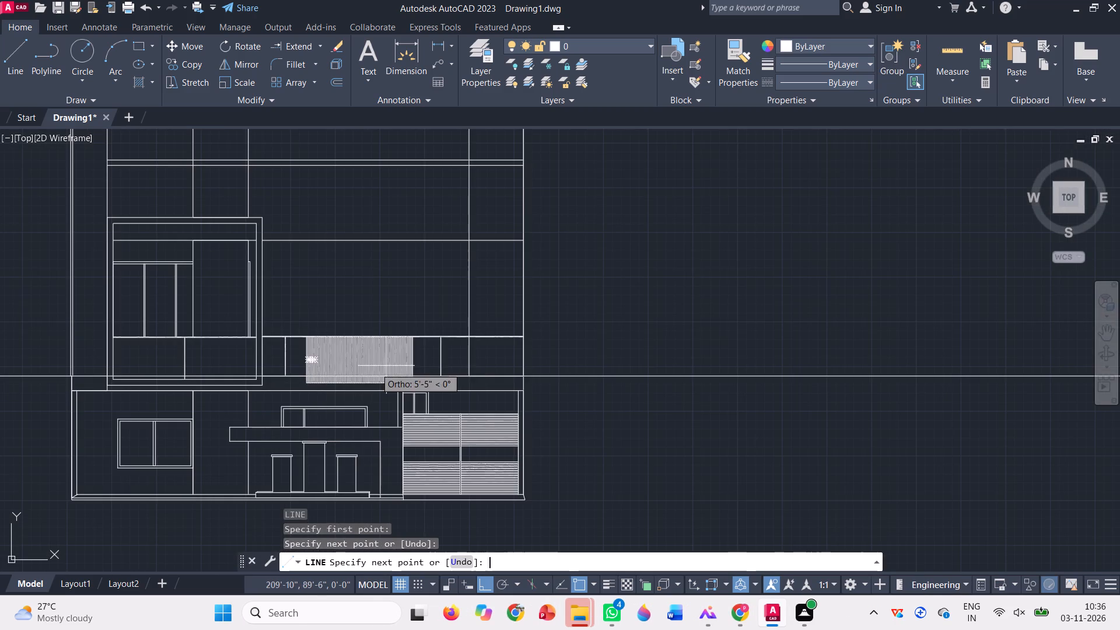
Erase the horizontal construction line running through the railing's bottom.
click(722, 432)
click(632, 292)
key(Delete)
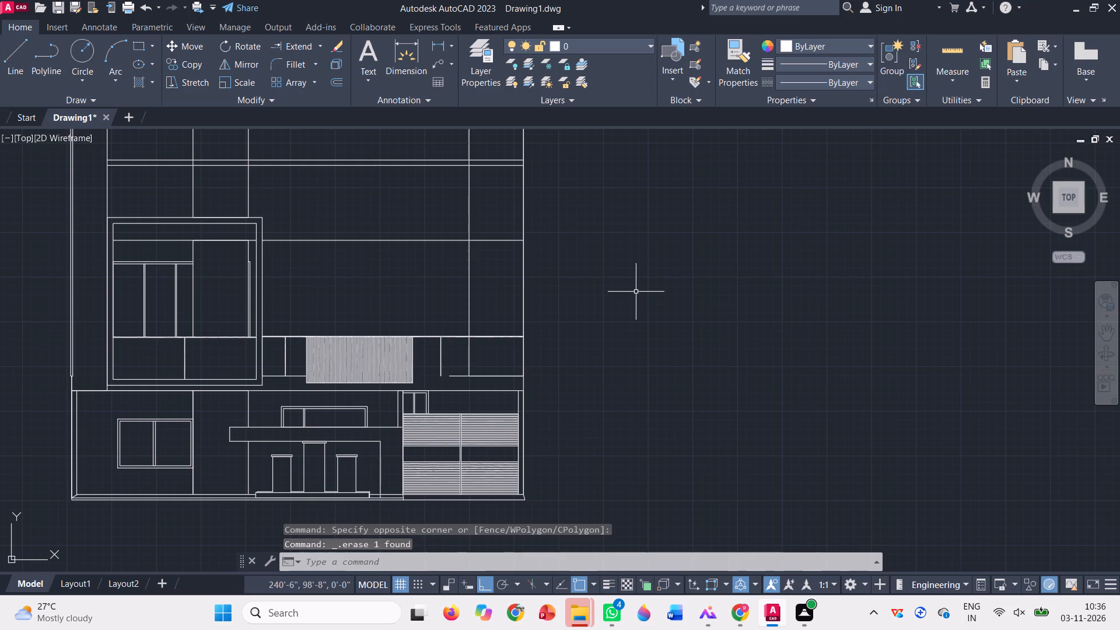
Extend the railing's right-hand bottom line leftward past the post to the slat panel's right edge.
click(299, 48)
scroll(462, 386, up, 3)
click(451, 359)
click(438, 307)
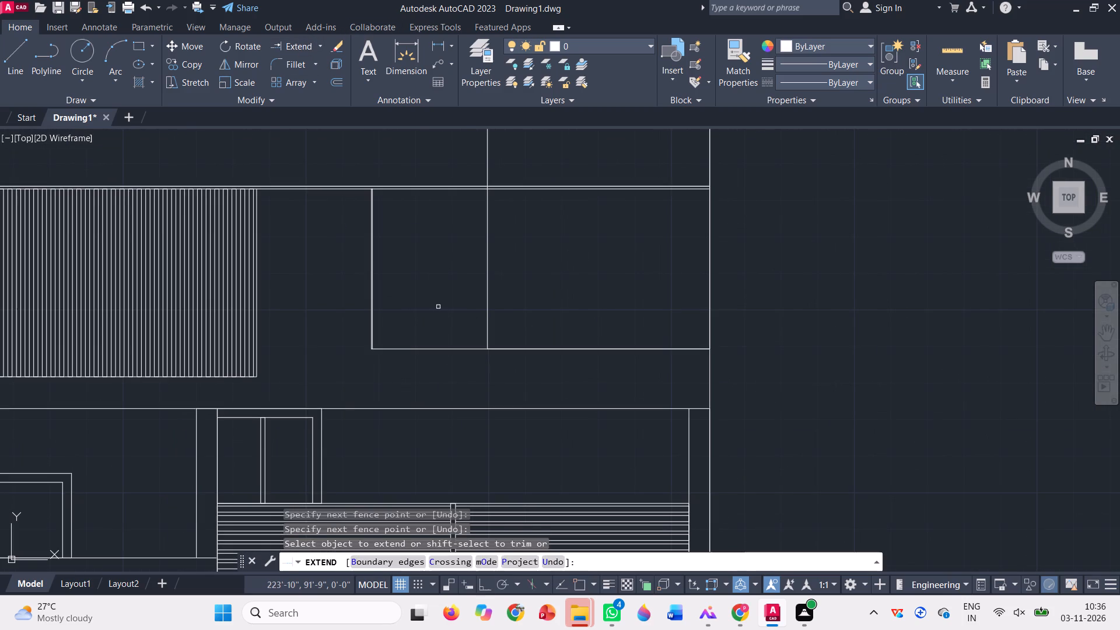
click(412, 371)
click(406, 325)
click(396, 361)
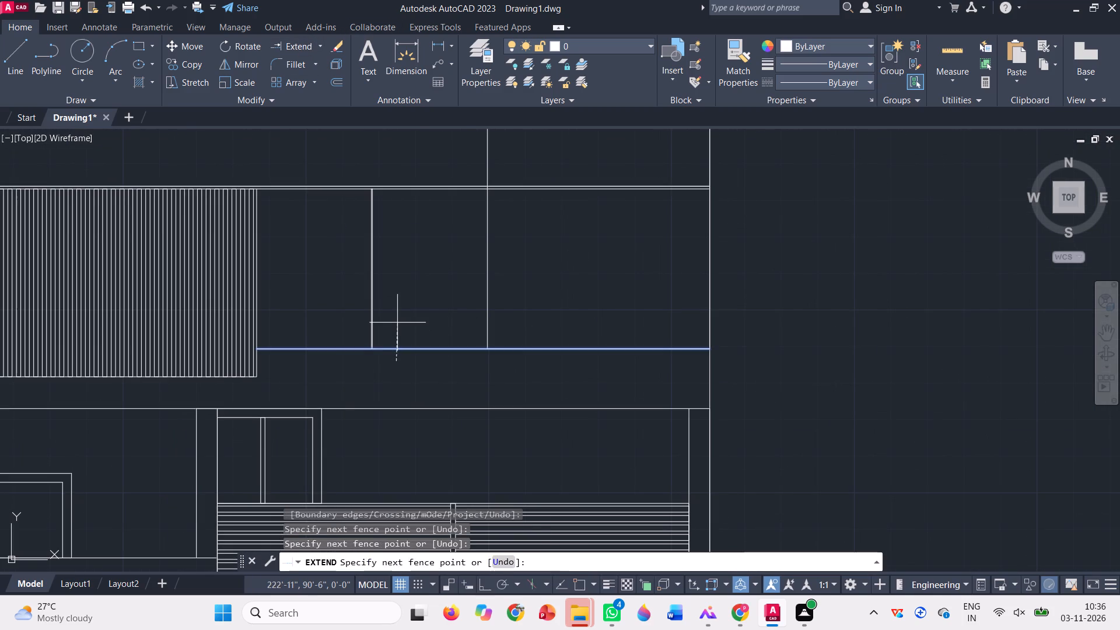
click(398, 323)
scroll(486, 331, down, 2)
key(Escape)
Trim away every second vertical slat line at the left end of the balcony railing's slat panel.
scroll(589, 341, down, 2)
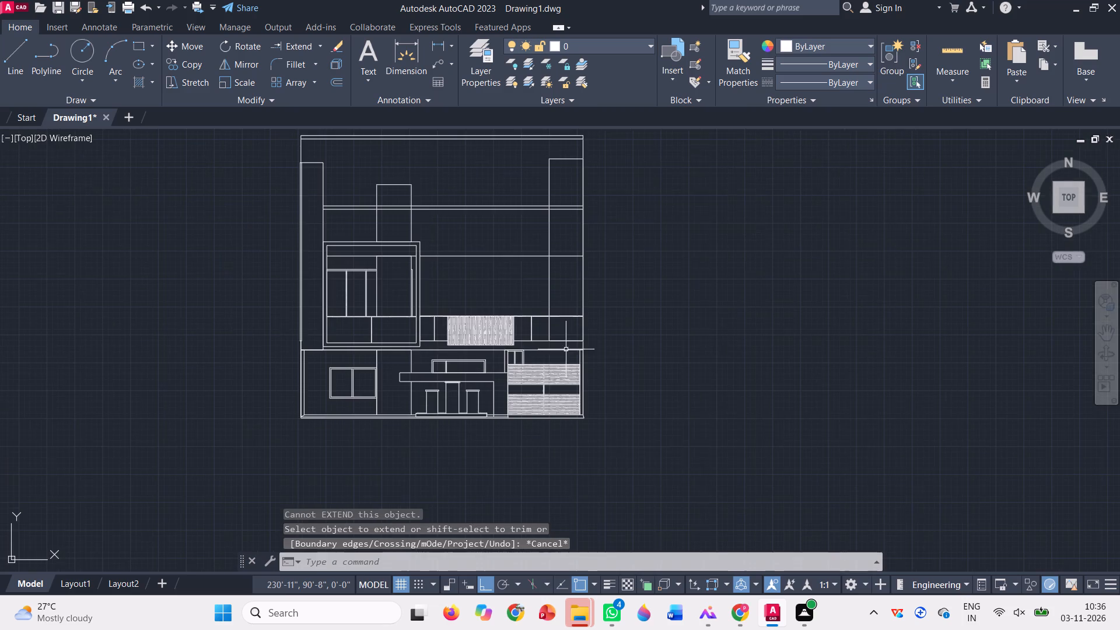
scroll(412, 367, down, 1)
scroll(467, 206, up, 1)
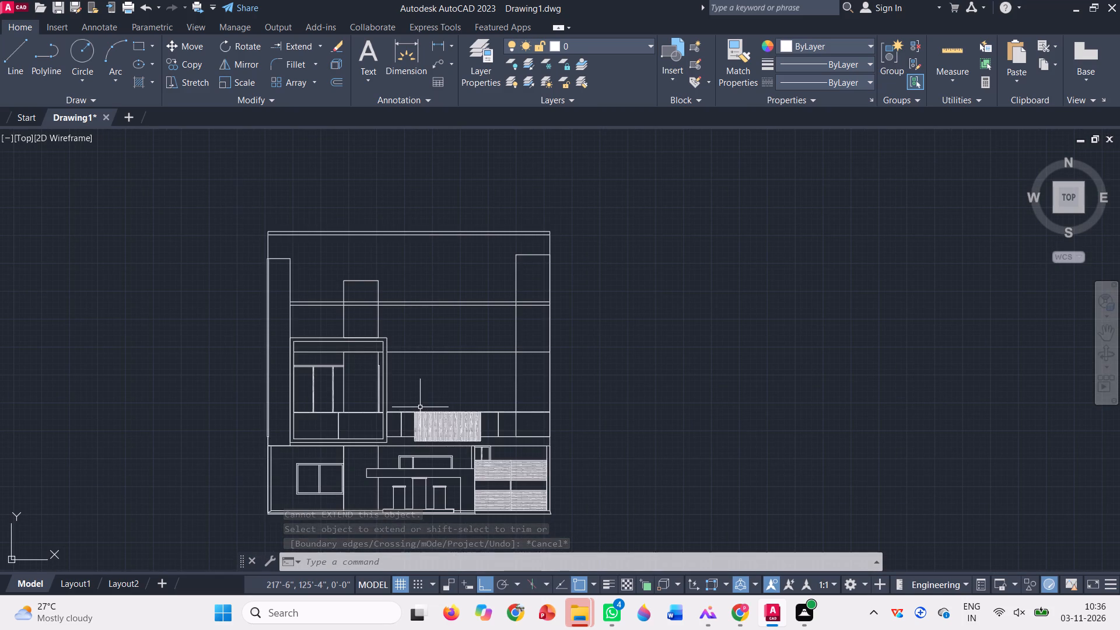
scroll(425, 415, up, 3)
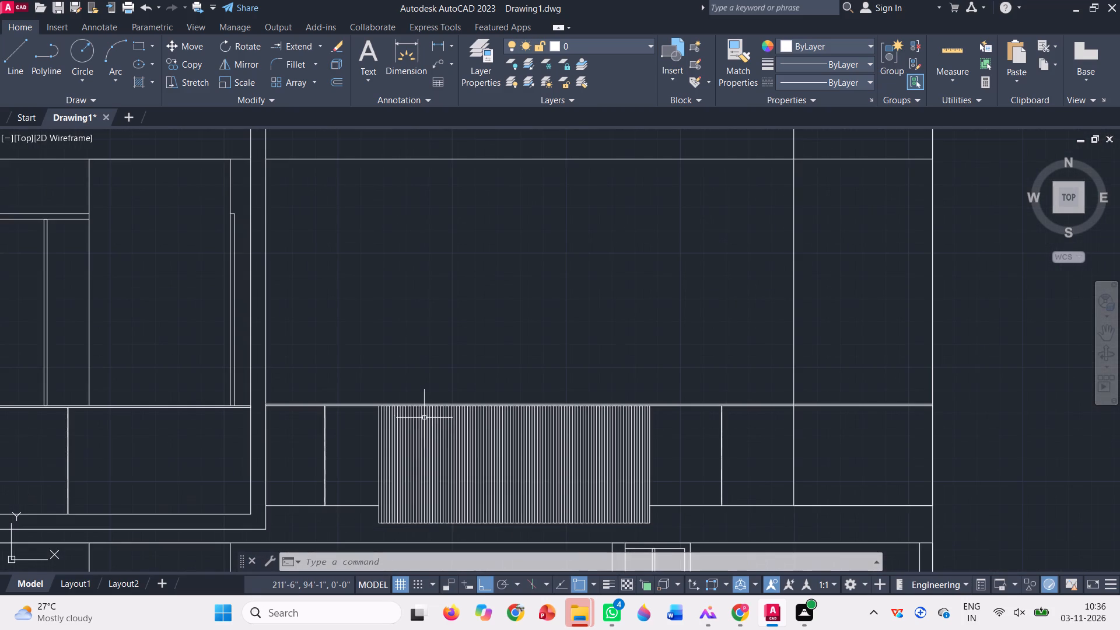
click(318, 46)
click(305, 70)
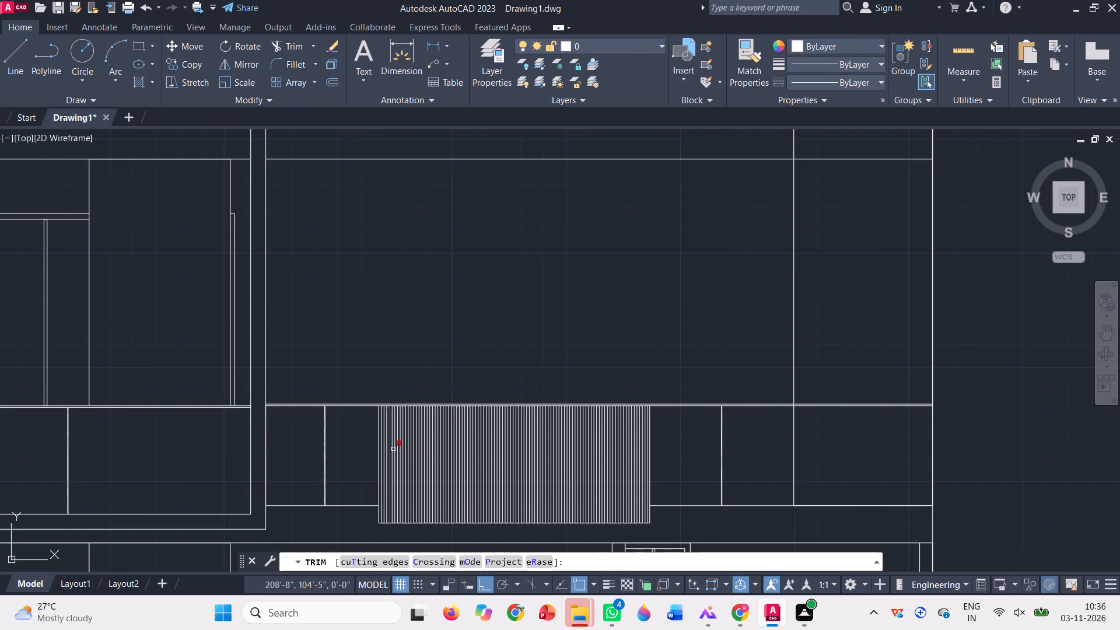
scroll(393, 450, up, 4)
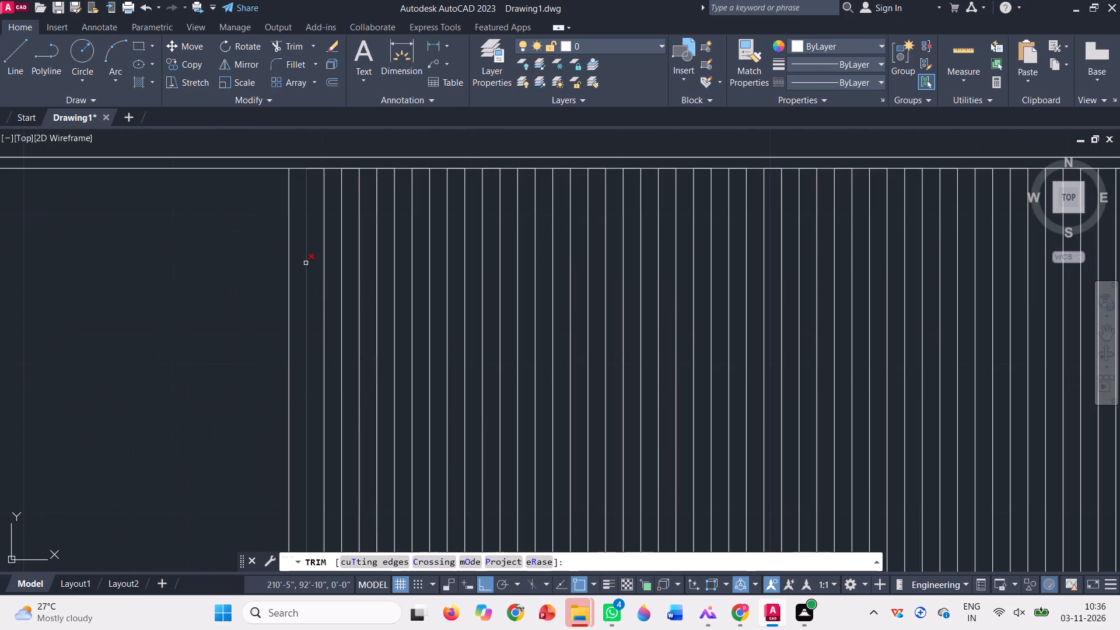
click(300, 267)
click(309, 276)
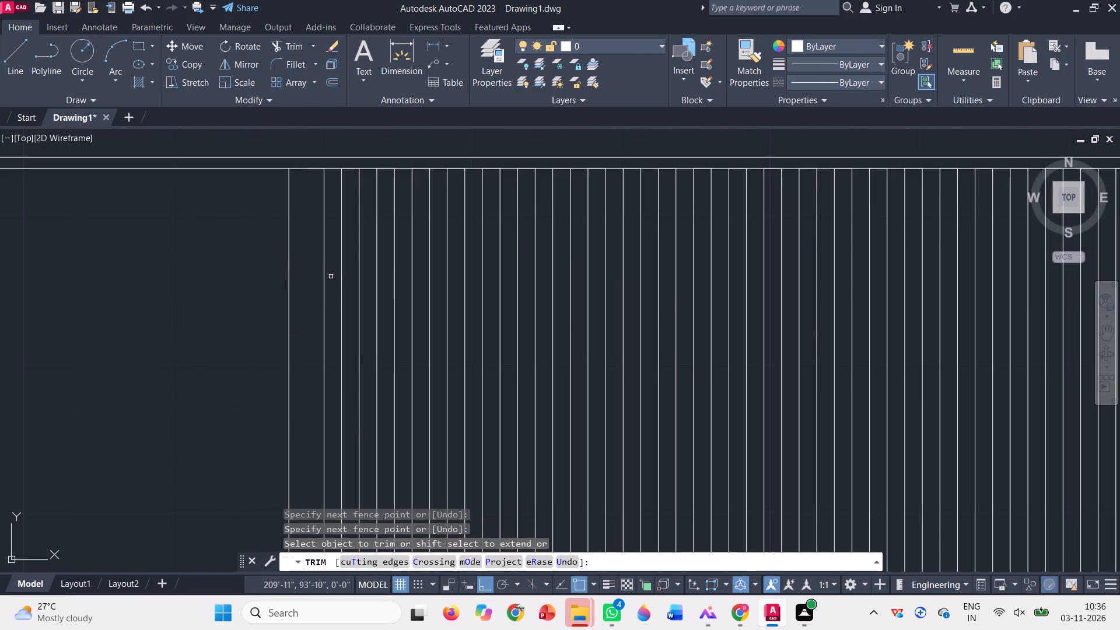
click(339, 274)
click(348, 281)
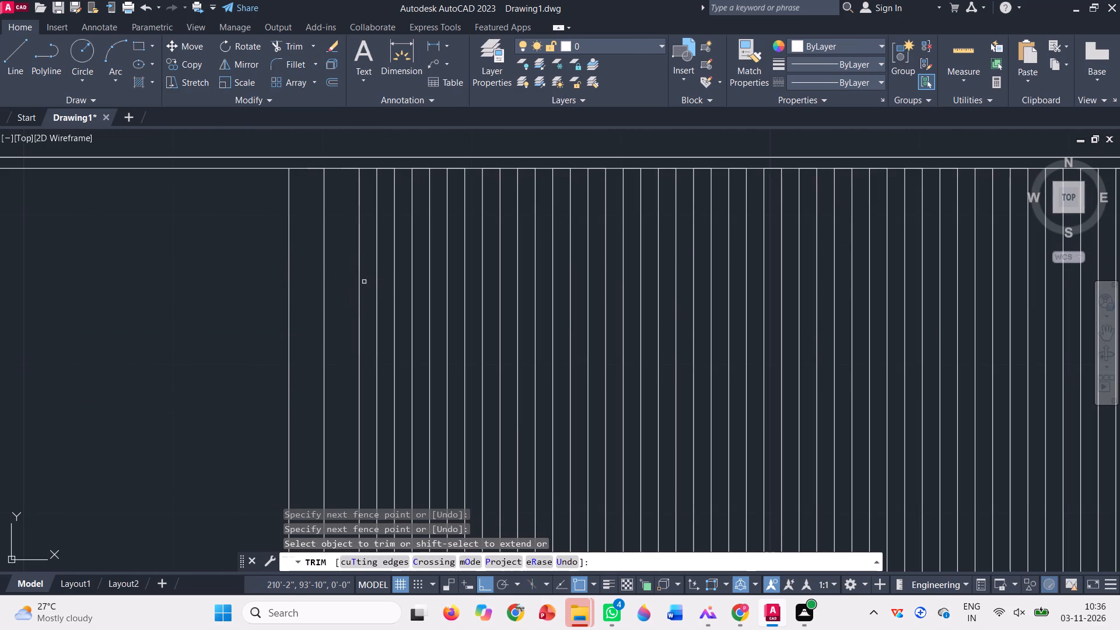
click(376, 288)
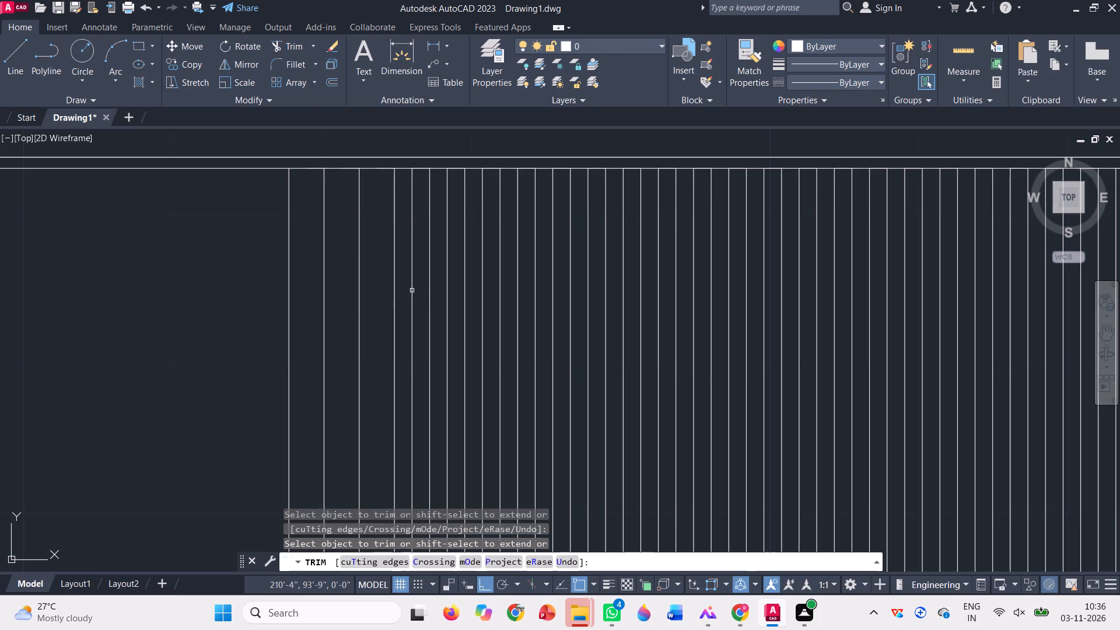
click(409, 290)
click(416, 296)
click(446, 311)
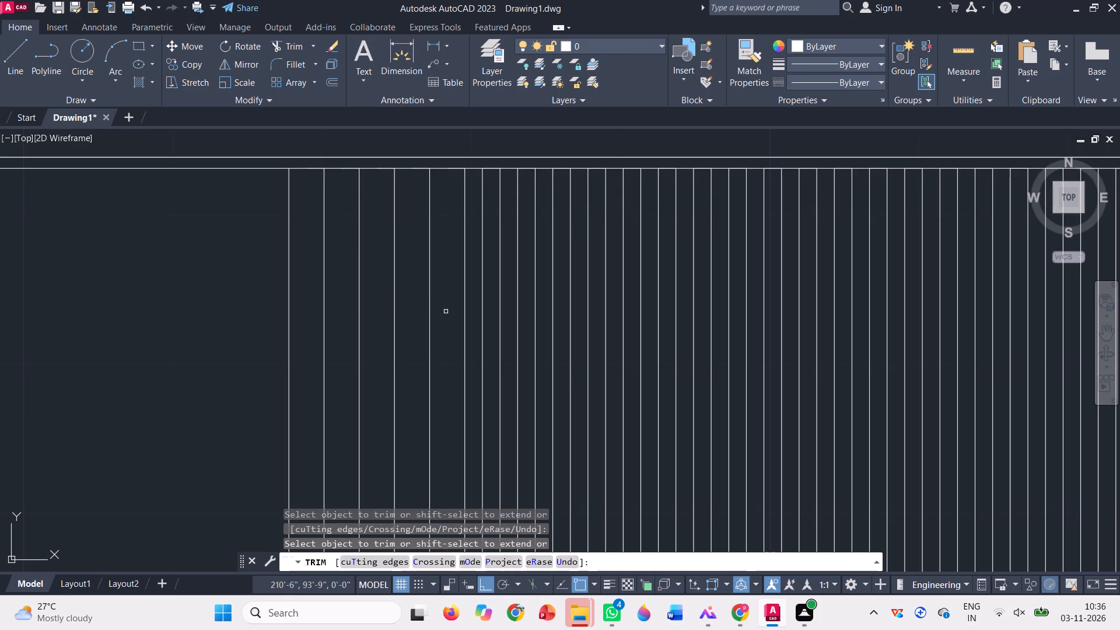
Continue trimming out alternate slat lines rightward through the first quarter of the railing's slat panel.
click(477, 314)
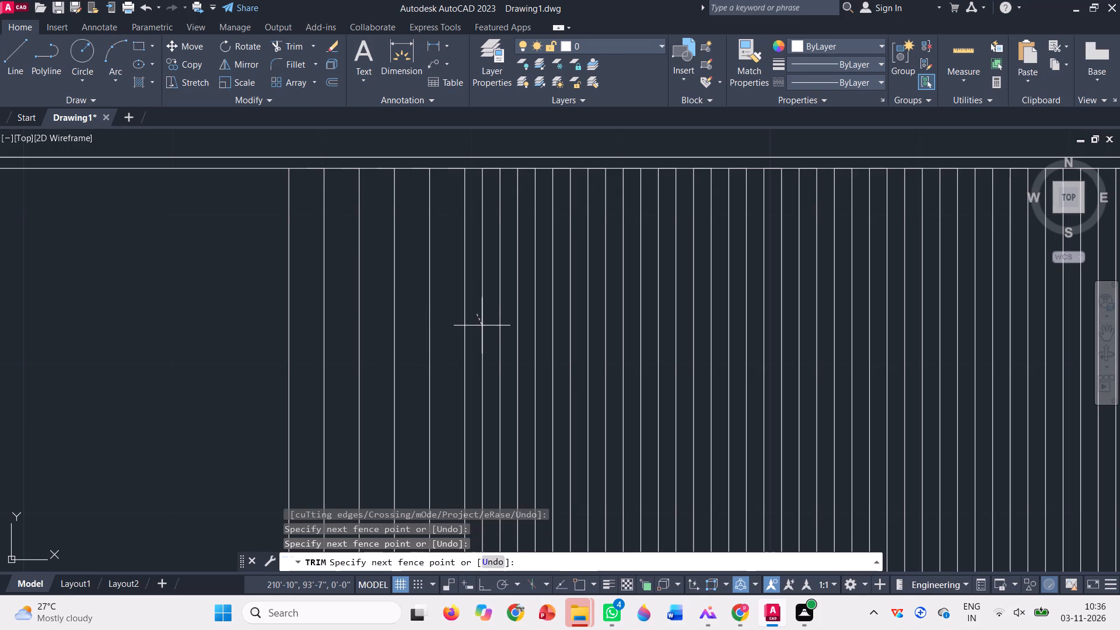
click(484, 326)
click(519, 331)
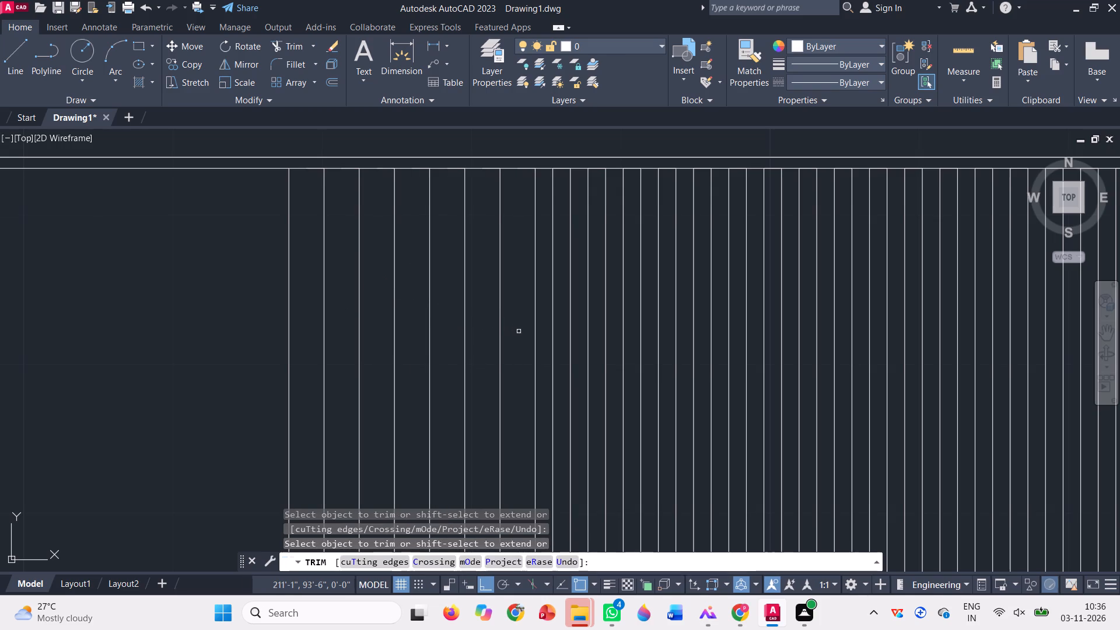
click(552, 331)
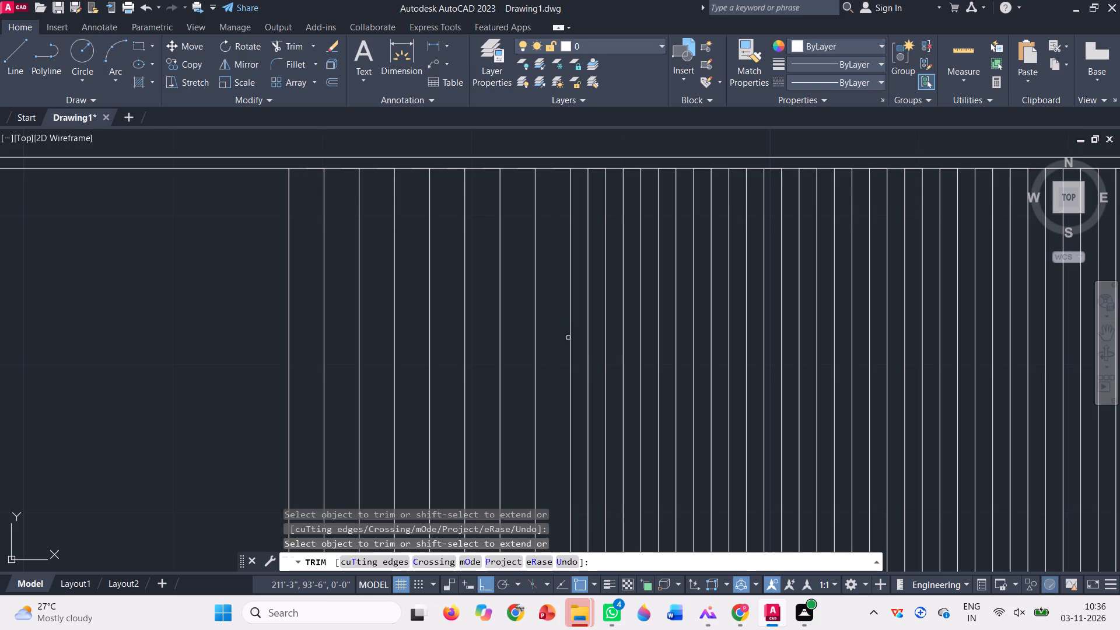
click(589, 340)
click(623, 338)
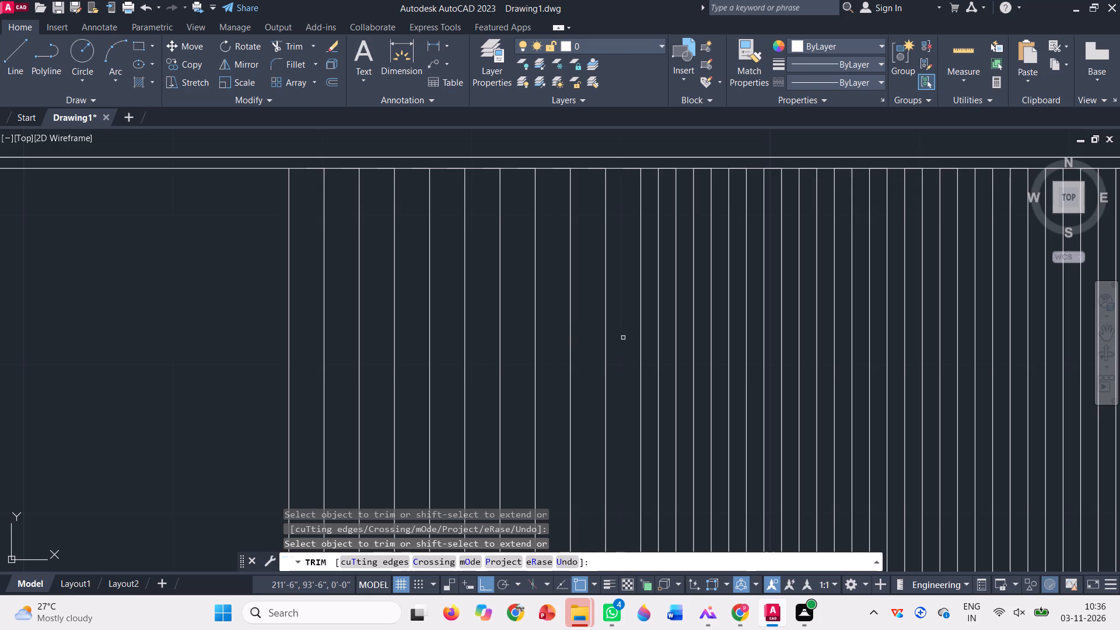
click(660, 342)
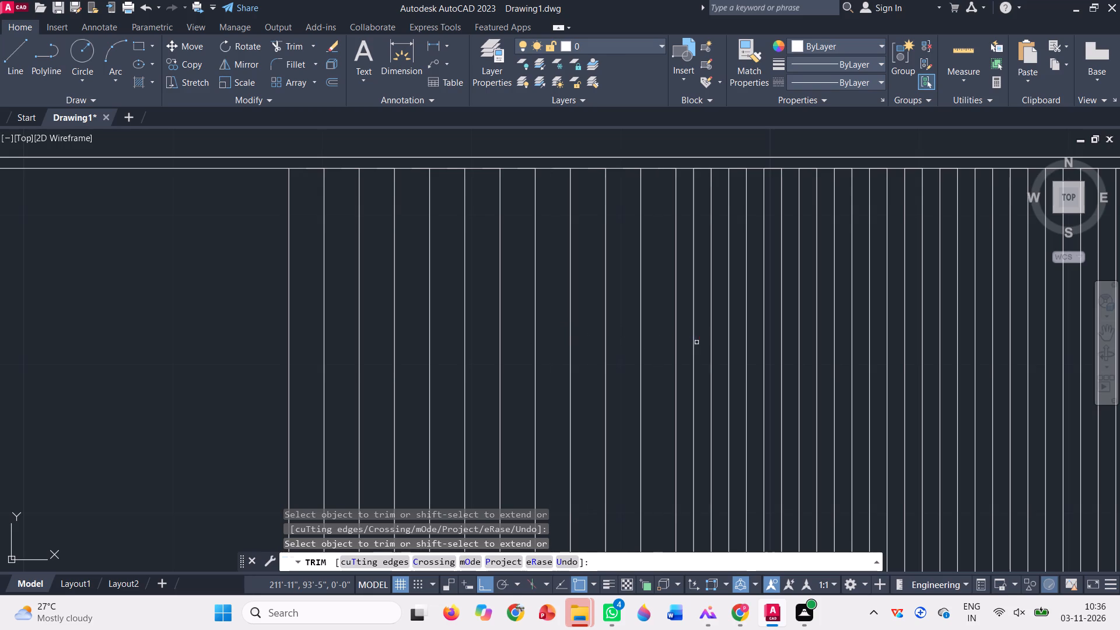
click(694, 338)
click(728, 339)
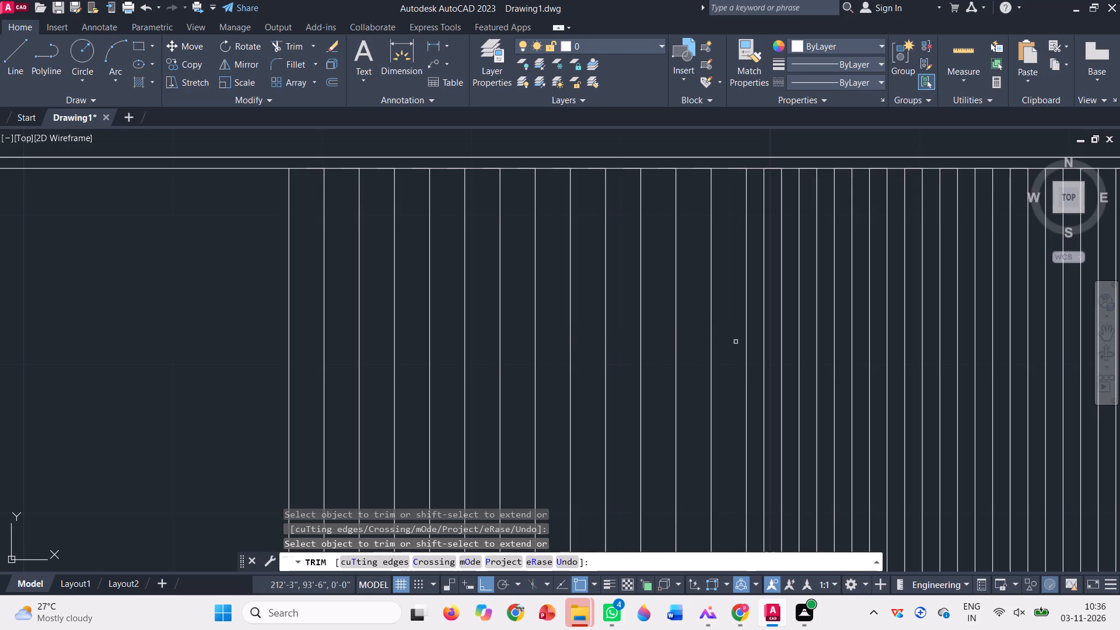
click(759, 336)
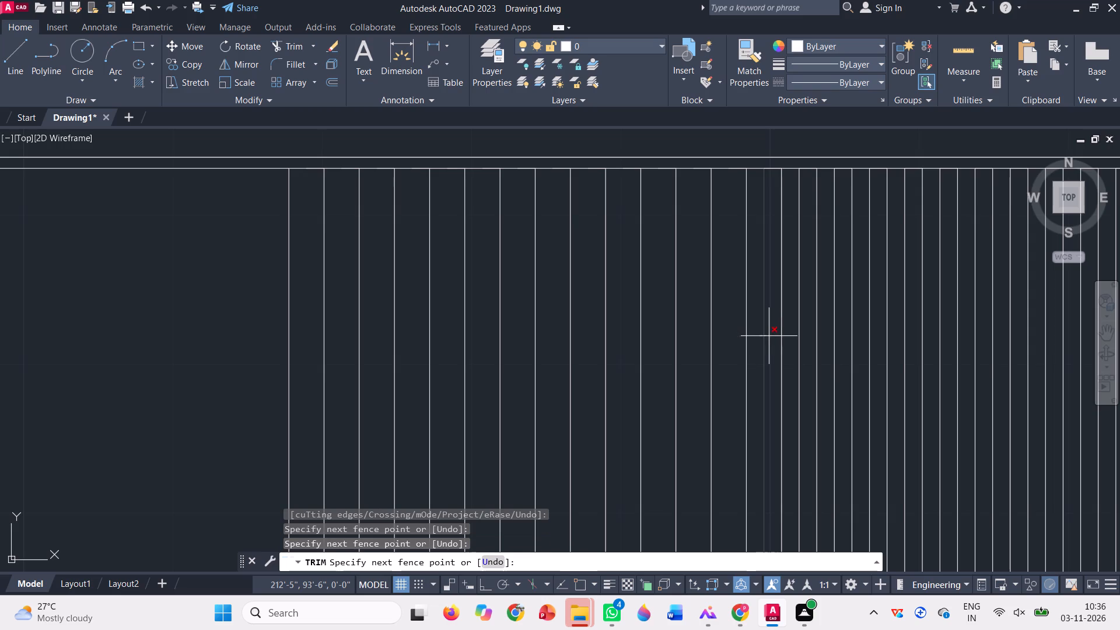
click(769, 336)
Trim away every second slat line in the railing panel's second quarter, continuing from the thinned slats.
scroll(498, 285, down, 2)
scroll(767, 319, up, 1)
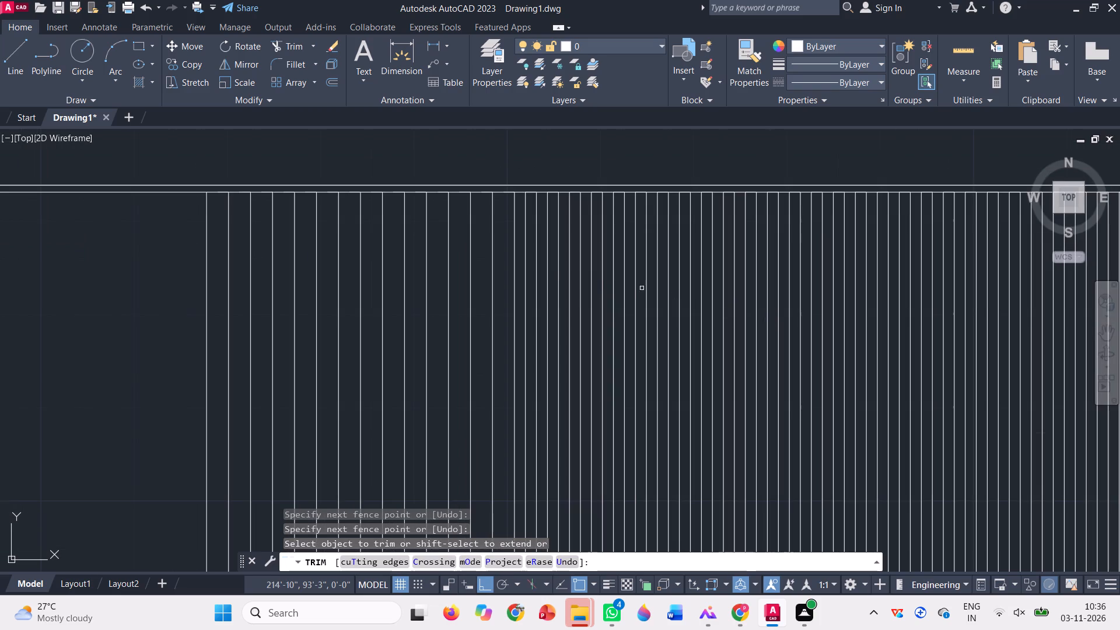
scroll(765, 264, up, 1)
click(381, 255)
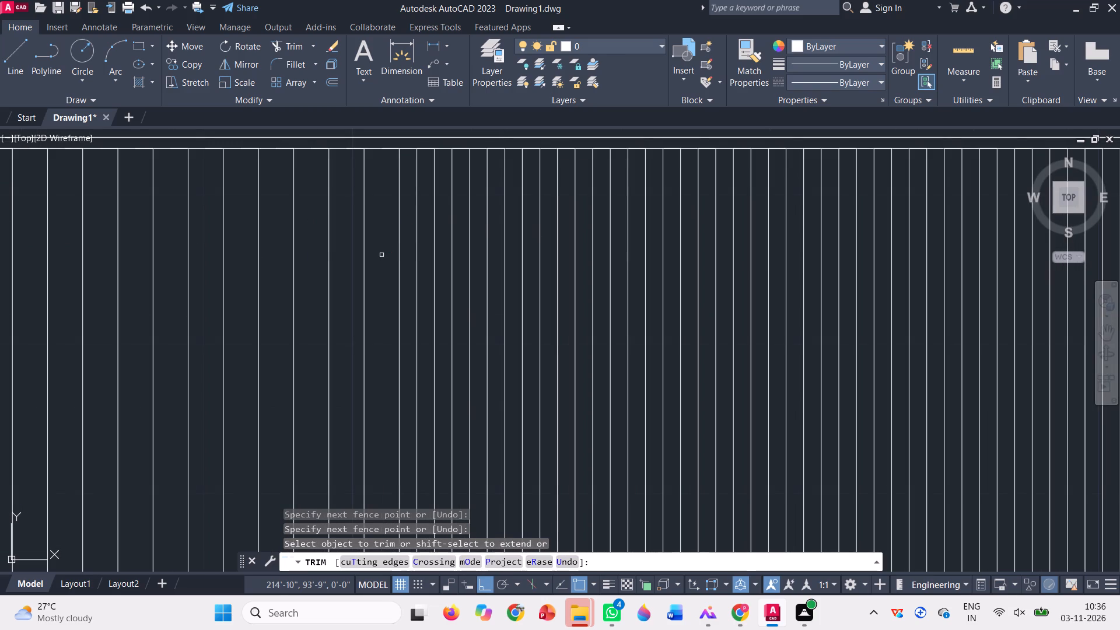
click(418, 247)
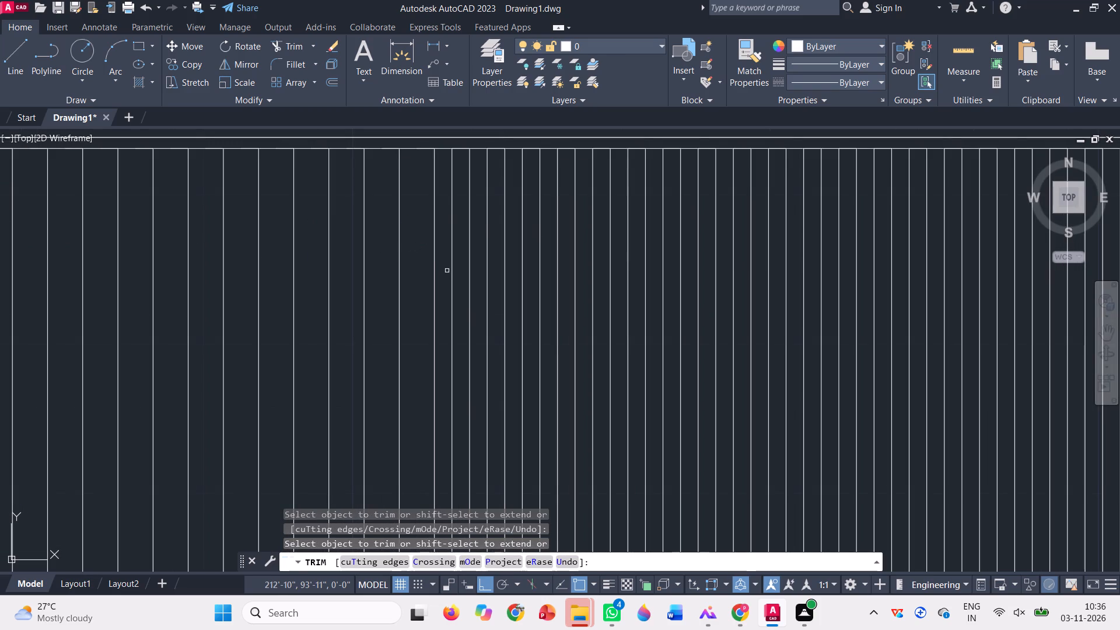
click(449, 271)
click(454, 283)
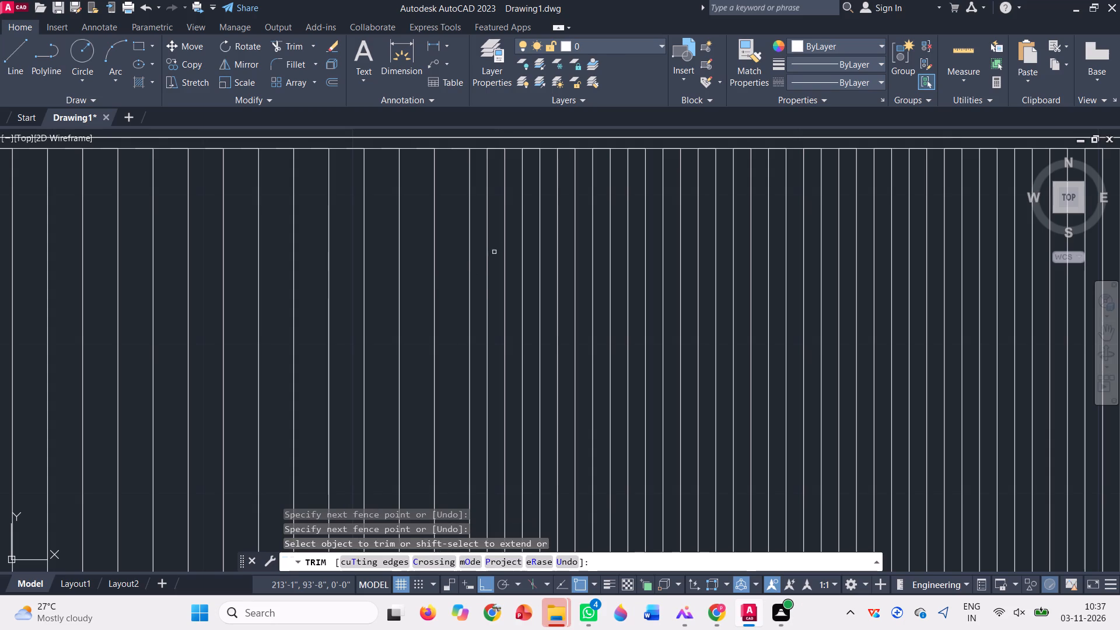
click(492, 261)
click(485, 257)
click(530, 264)
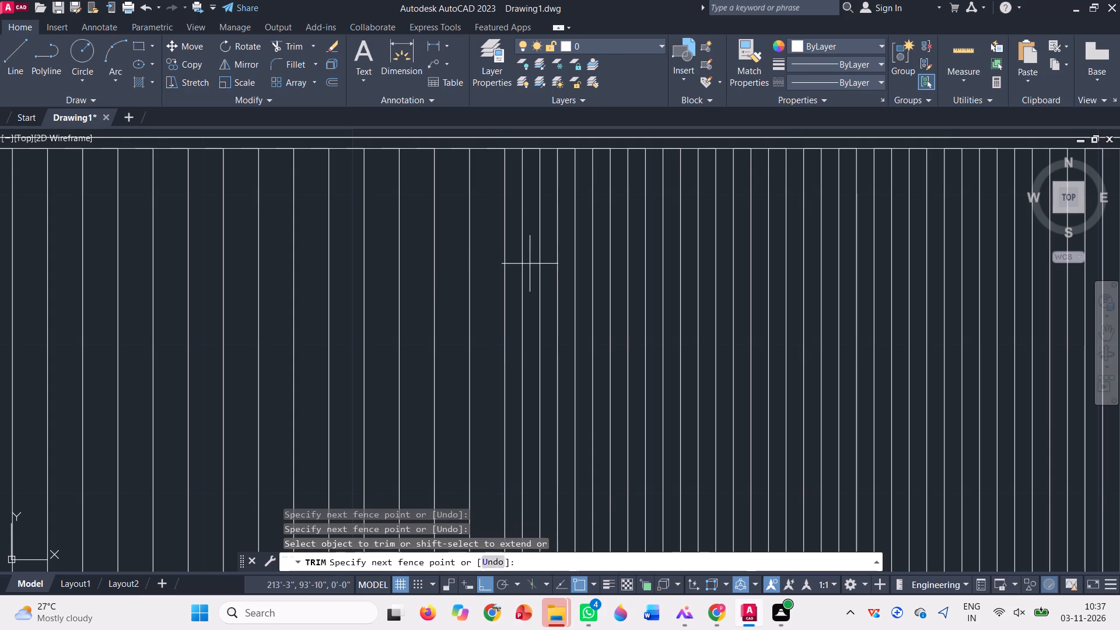
click(516, 258)
Trim out alternate slat lines rightward up to about the middle of the railing's slat panel.
scroll(510, 261, down, 1)
click(538, 269)
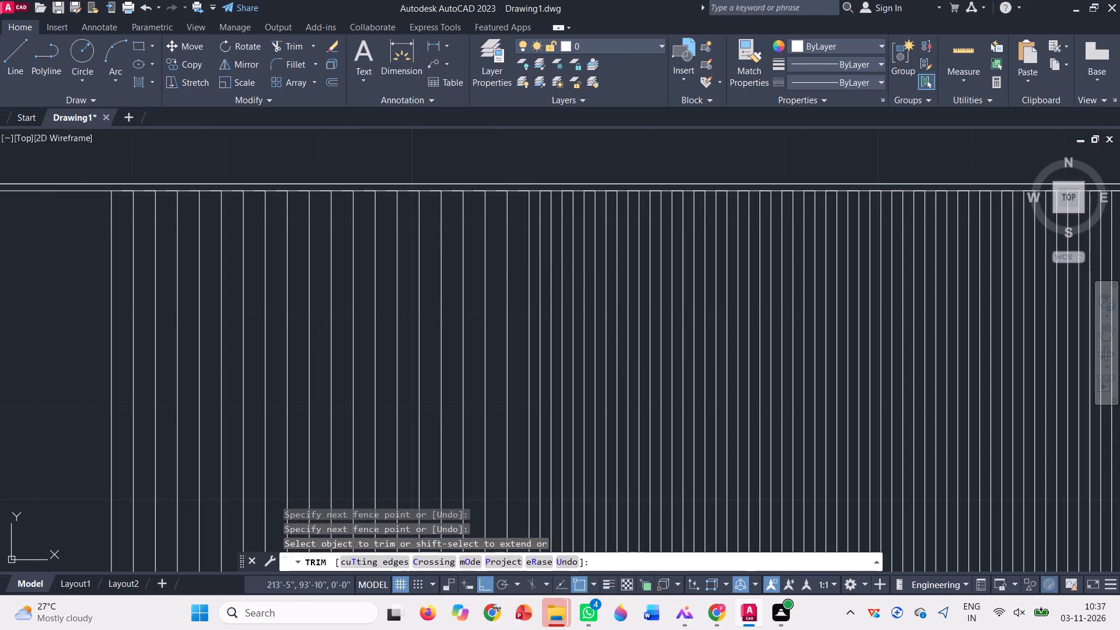
click(545, 275)
click(565, 279)
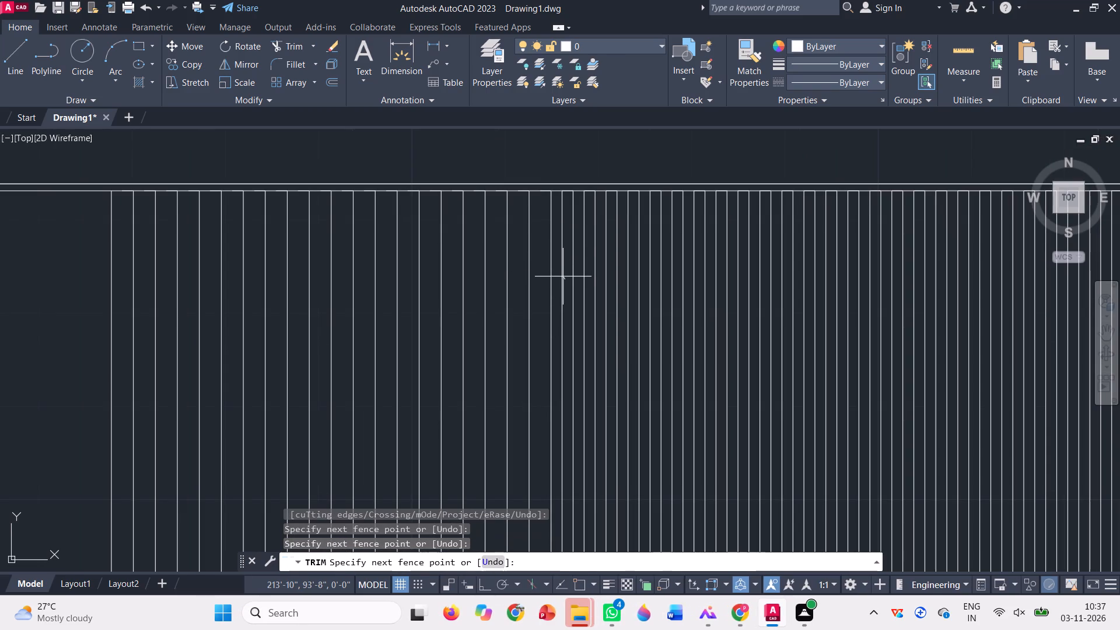
click(561, 274)
click(584, 289)
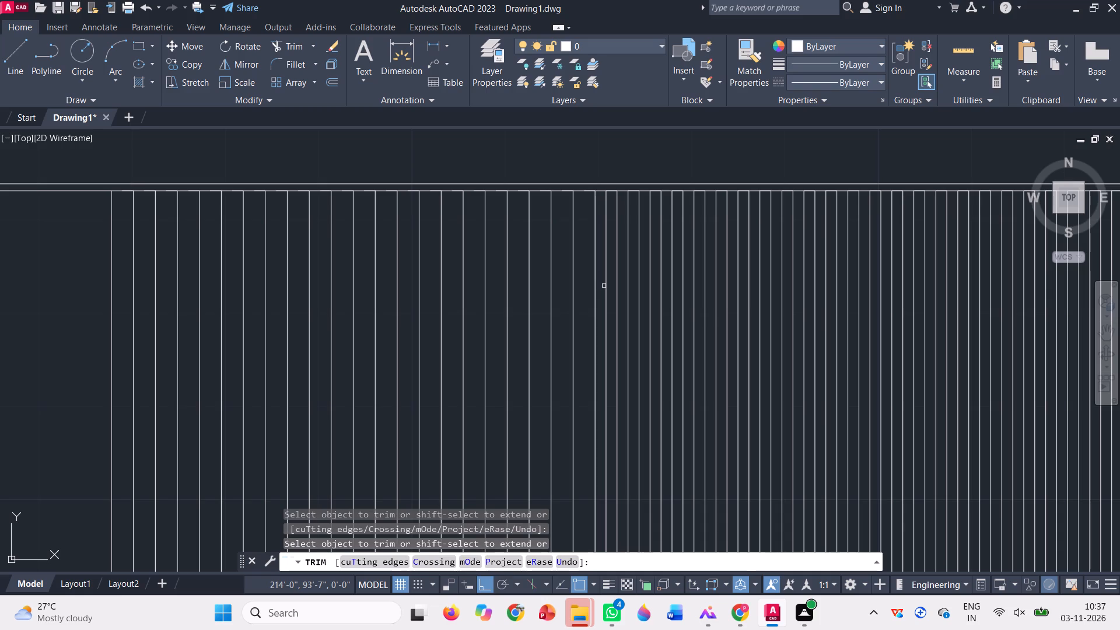
click(604, 286)
click(607, 293)
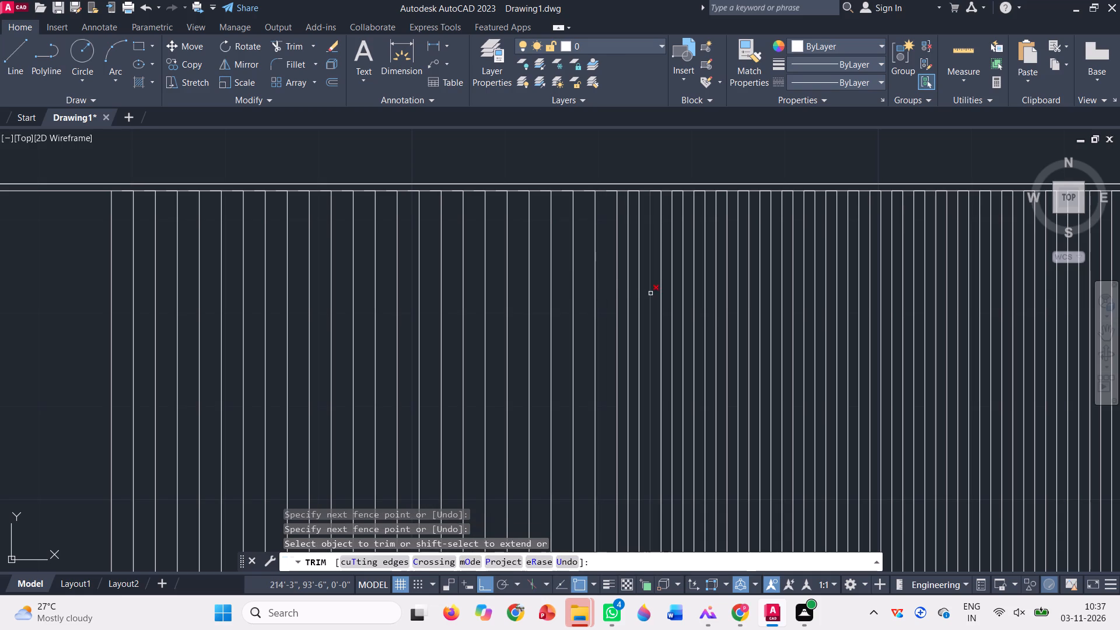
scroll(650, 293, up, 2)
click(592, 297)
click(653, 312)
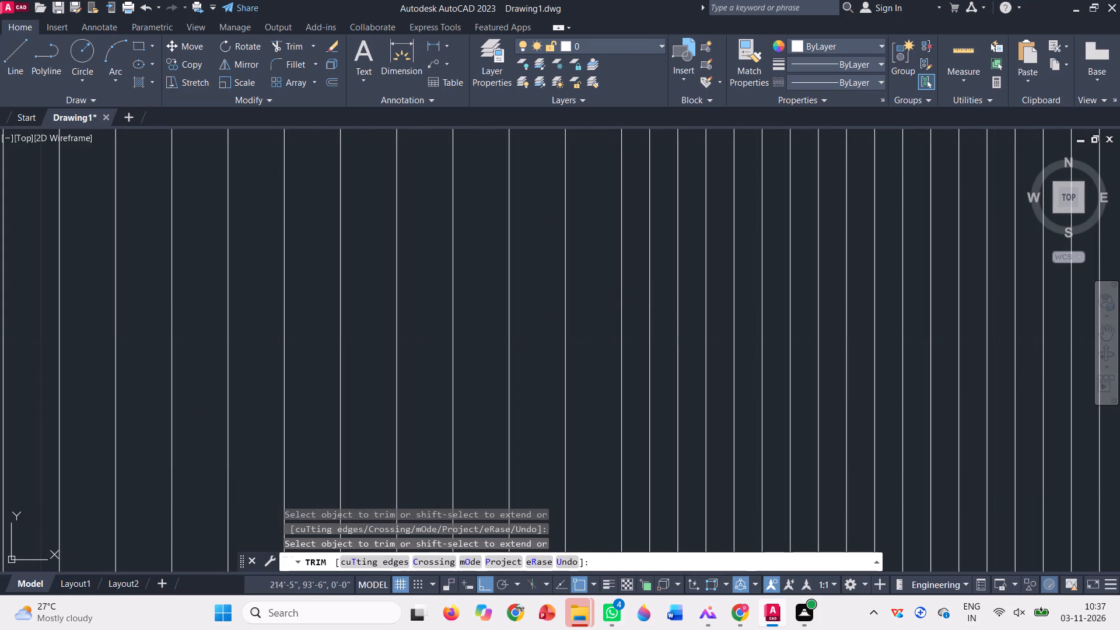
click(646, 302)
click(717, 308)
click(702, 298)
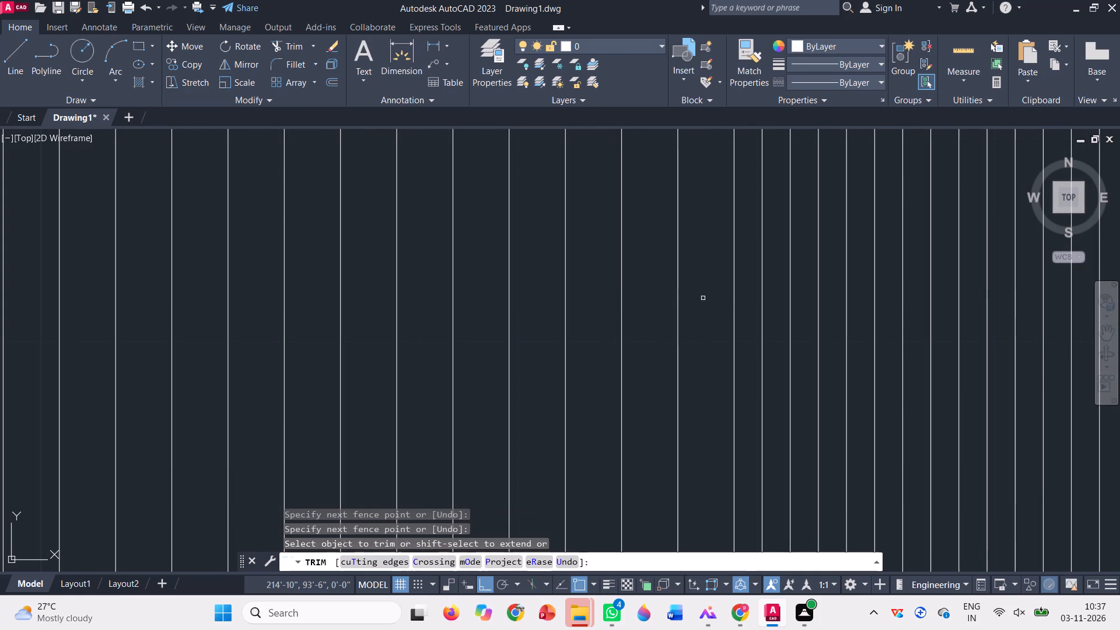
click(771, 299)
click(752, 295)
Trim away every second slat line just past the middle of the railing's slat panel.
scroll(755, 302, down, 2)
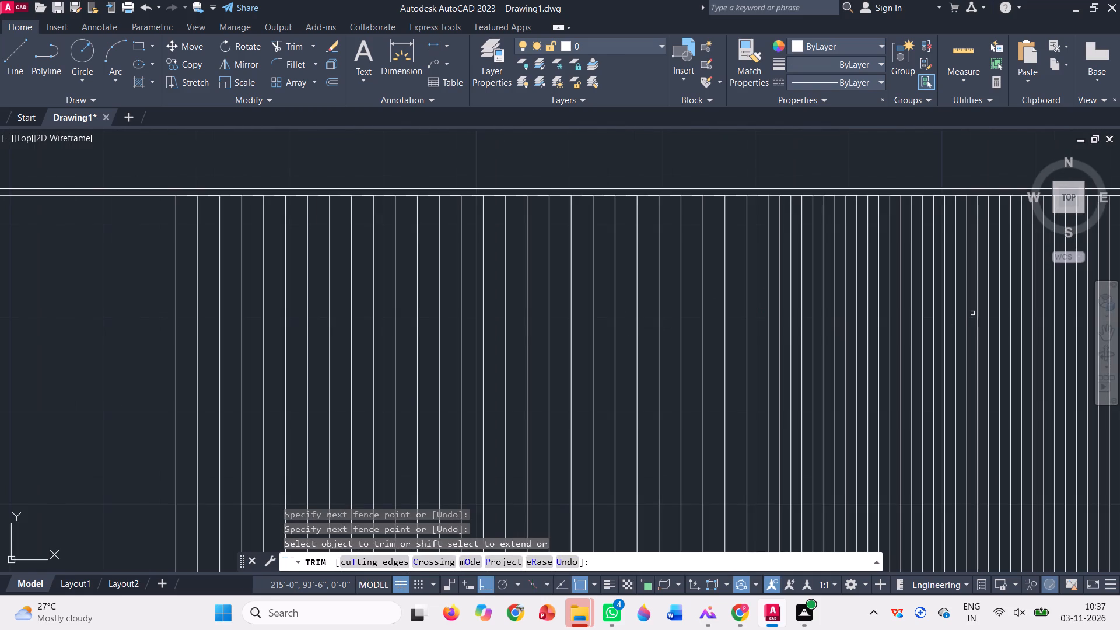
scroll(978, 309, up, 2)
click(468, 296)
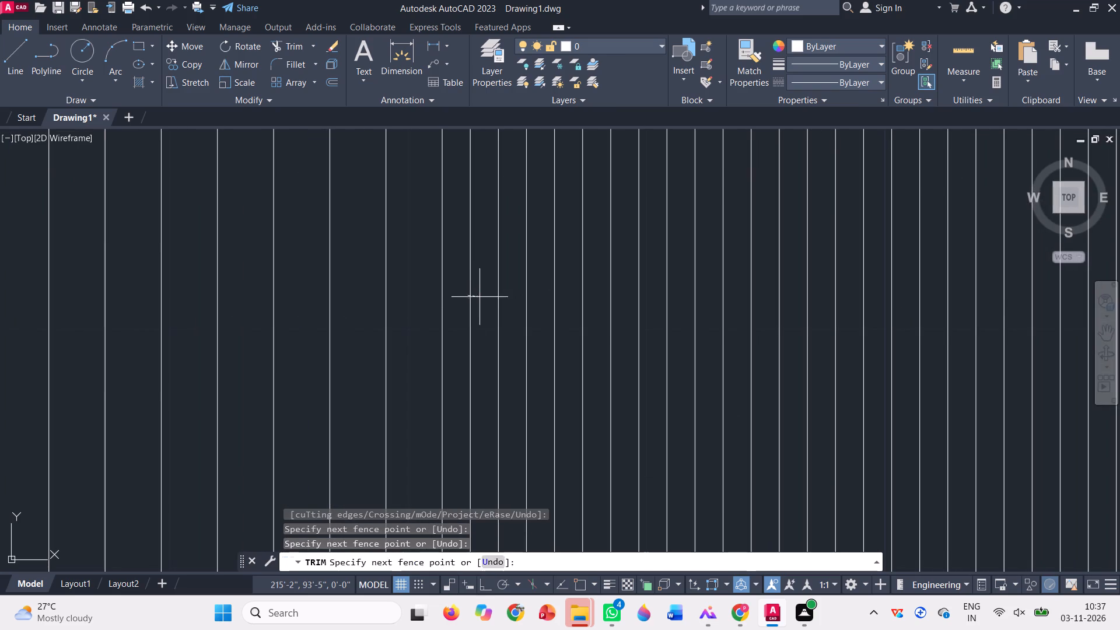
click(482, 300)
double_click(522, 284)
click(532, 296)
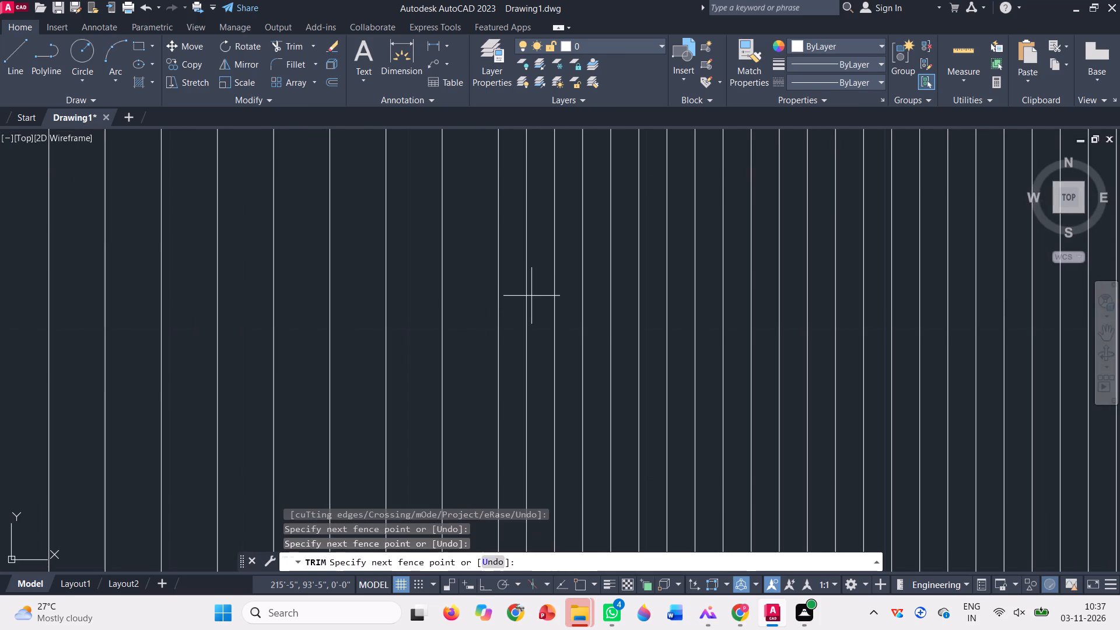
click(520, 285)
click(588, 277)
click(577, 274)
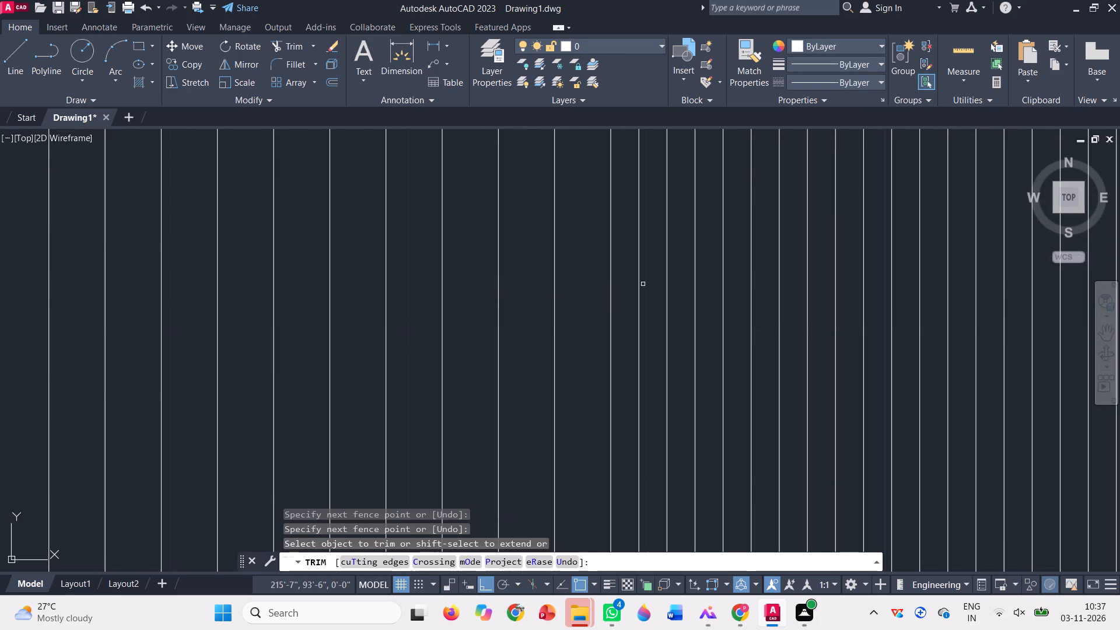
click(644, 284)
click(635, 280)
Trim out every second slat line from the end of the thinned section into the railing panel's third quarter.
scroll(624, 295, down, 3)
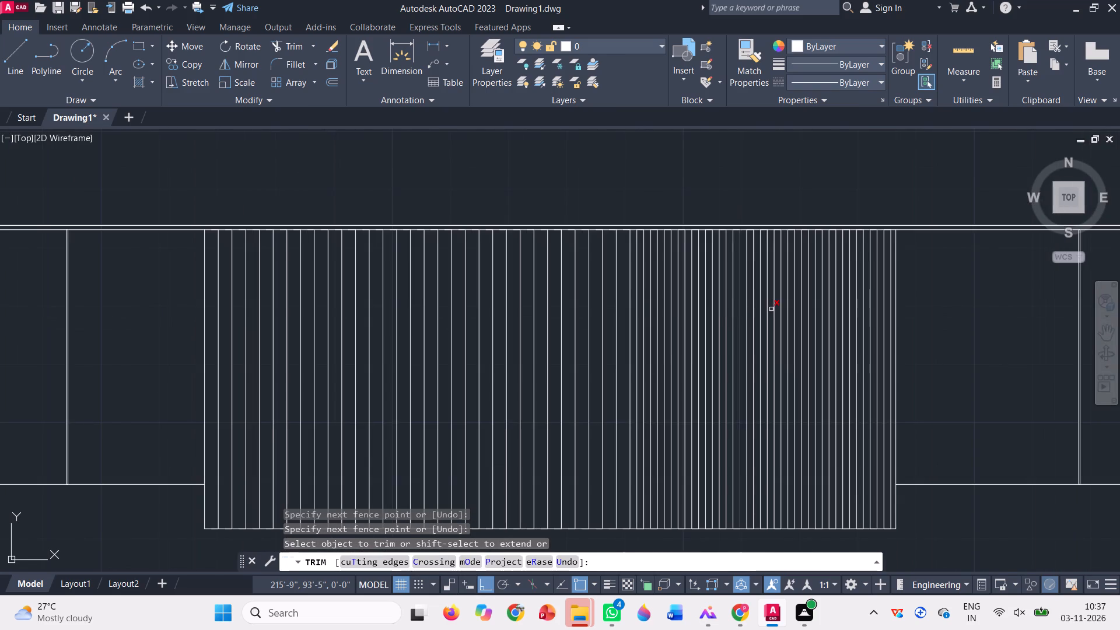
scroll(794, 300, up, 2)
click(389, 300)
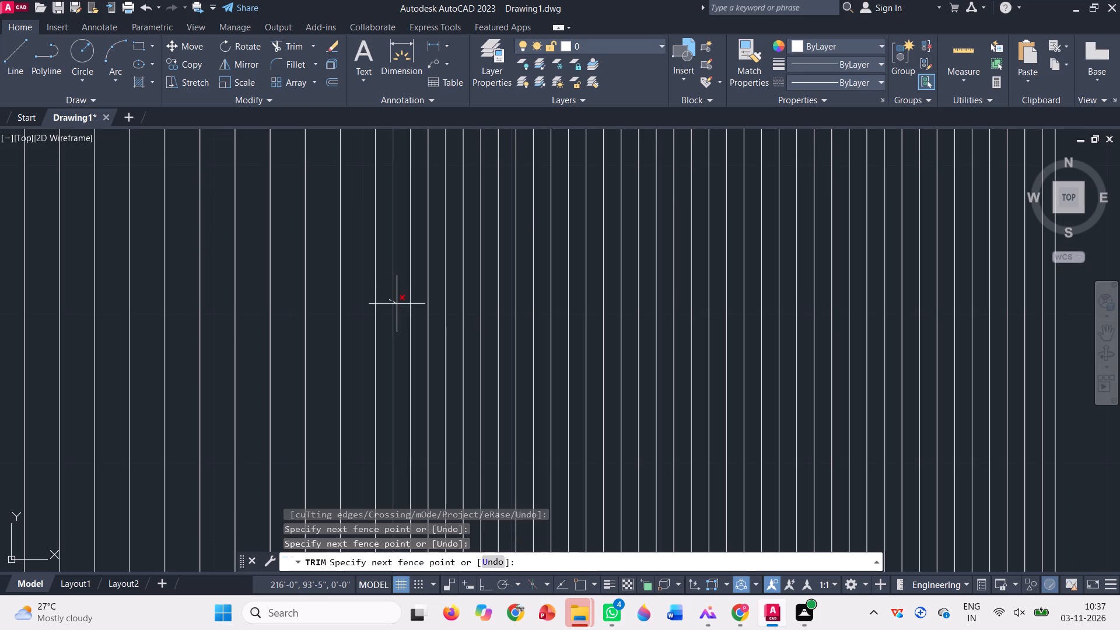
click(397, 304)
click(435, 301)
click(427, 296)
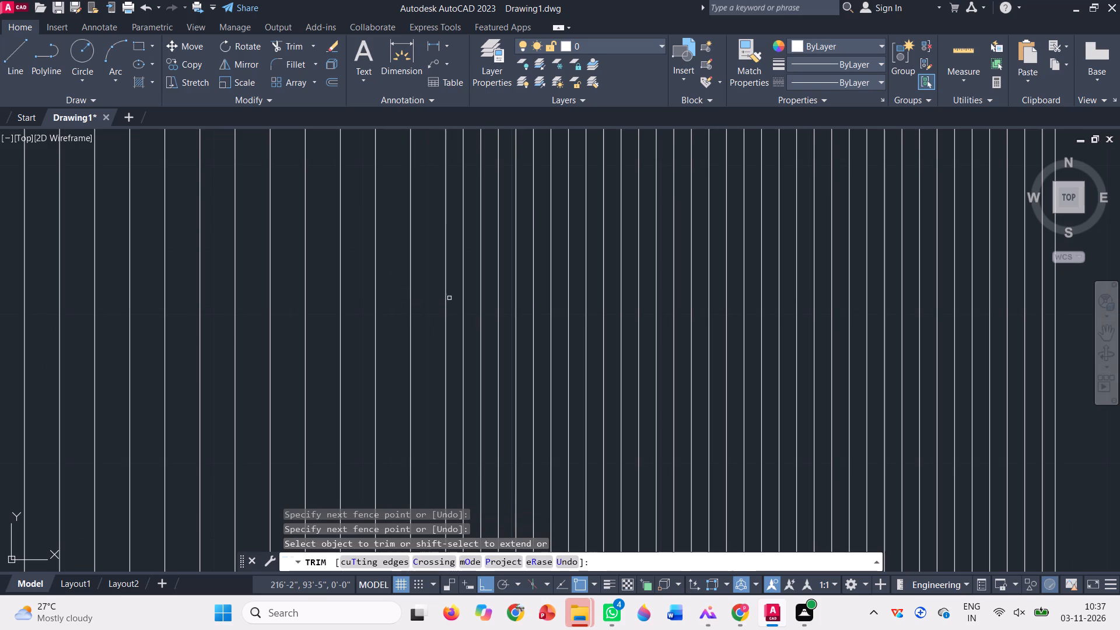
click(461, 304)
click(497, 299)
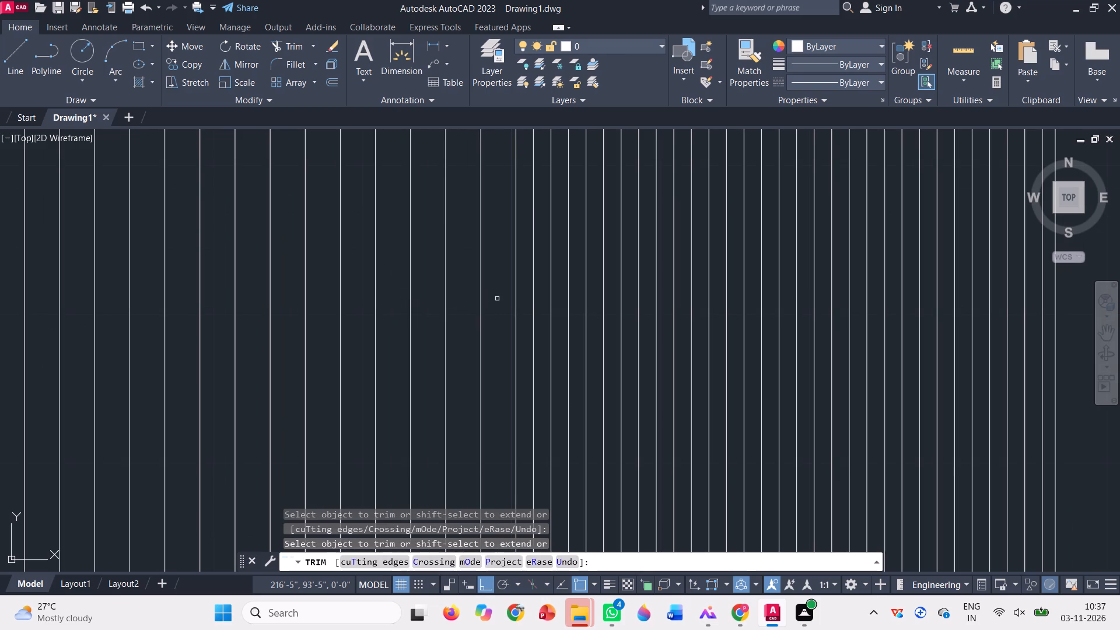
click(532, 303)
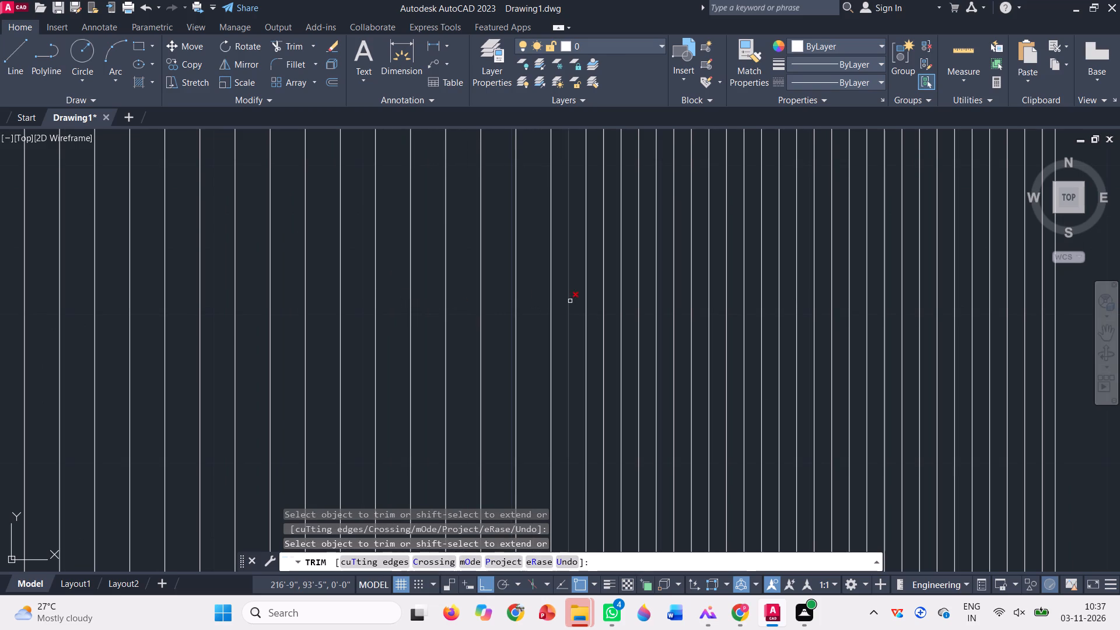
Continue trimming alternate slat lines rightward through the railing panel's third quarter and just beyond it.
click(570, 301)
click(605, 300)
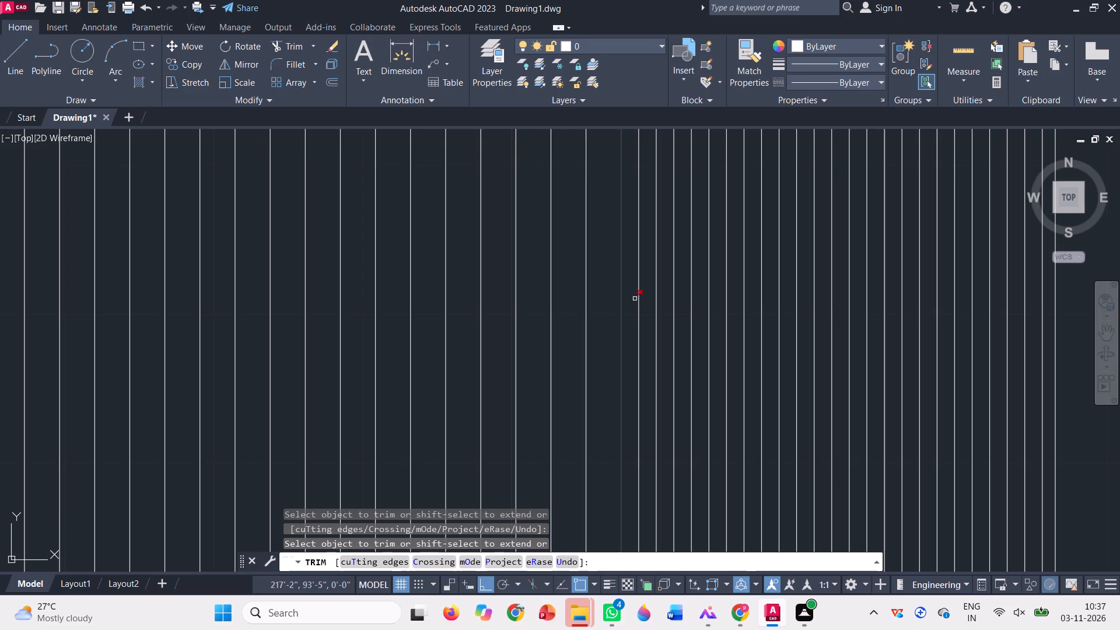
click(639, 290)
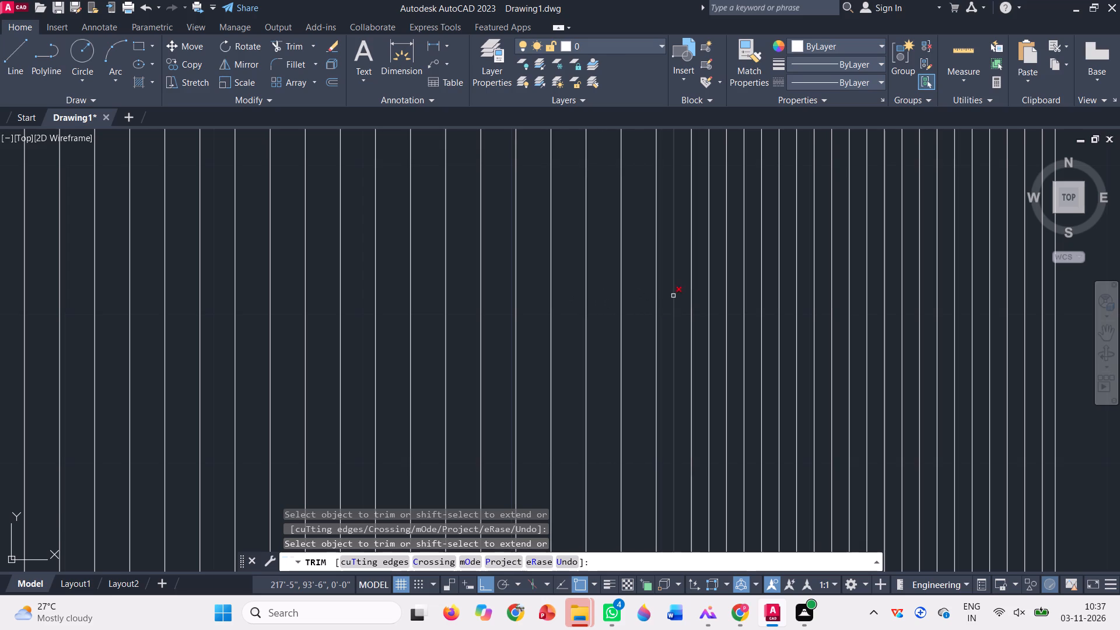
click(671, 294)
click(682, 309)
click(708, 299)
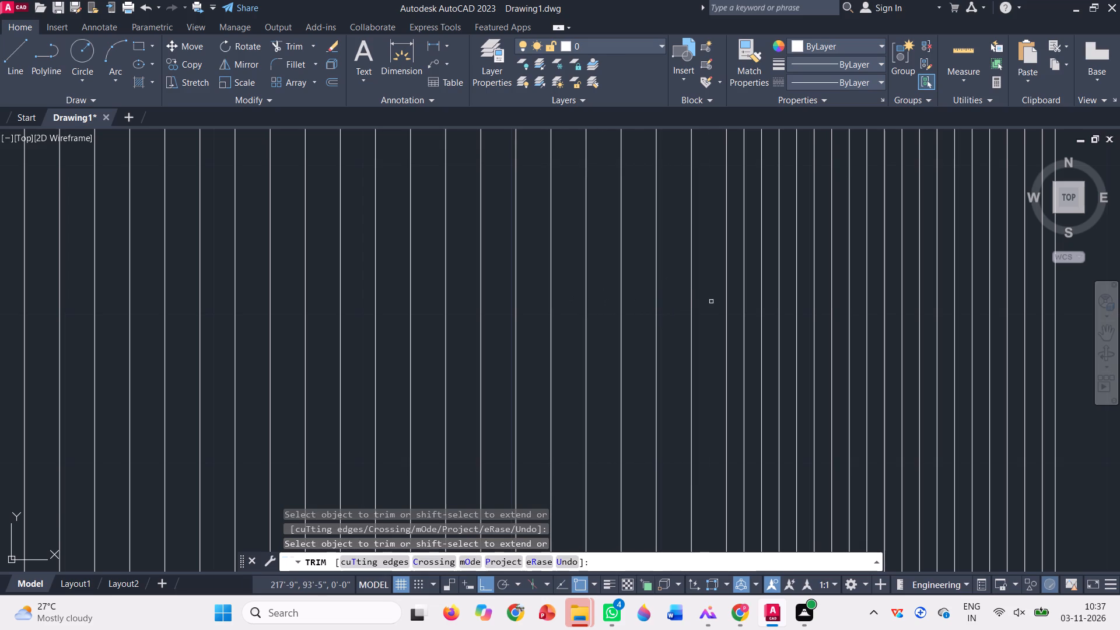
click(744, 304)
click(778, 307)
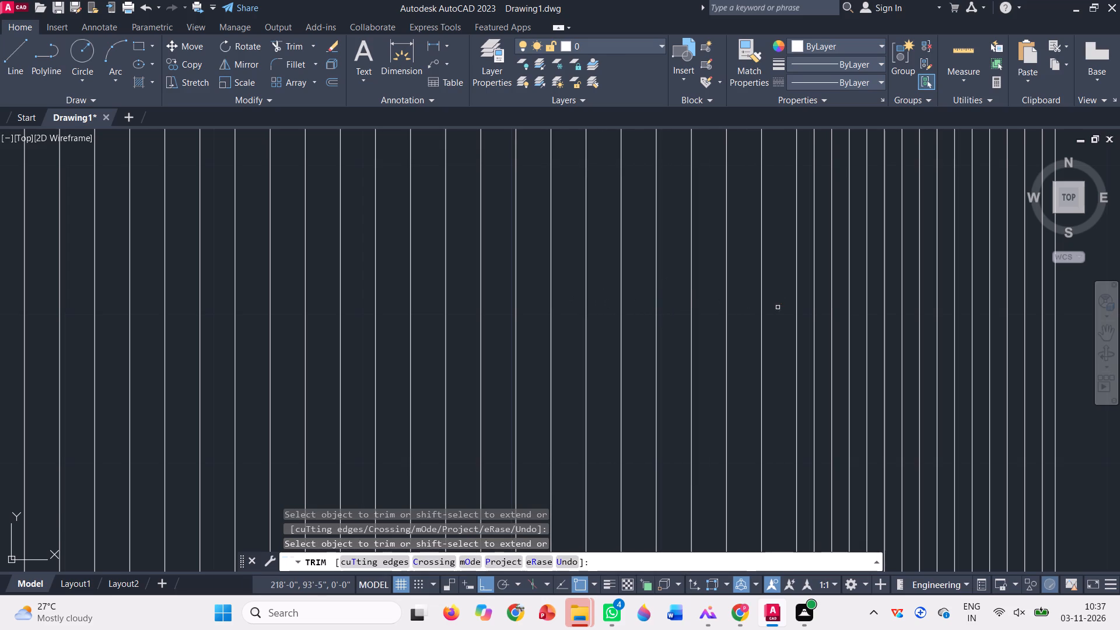
Trim away every second of the remaining slat lines up to the railing panel's right edge and finish trimming.
scroll(501, 277, down, 2)
scroll(709, 277, up, 2)
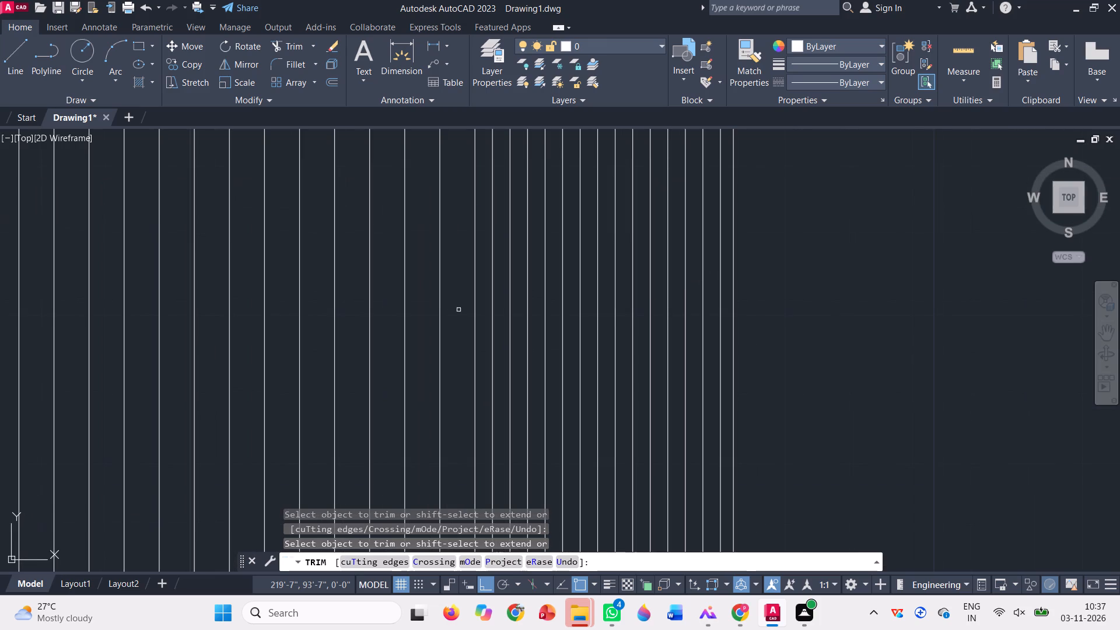
click(491, 305)
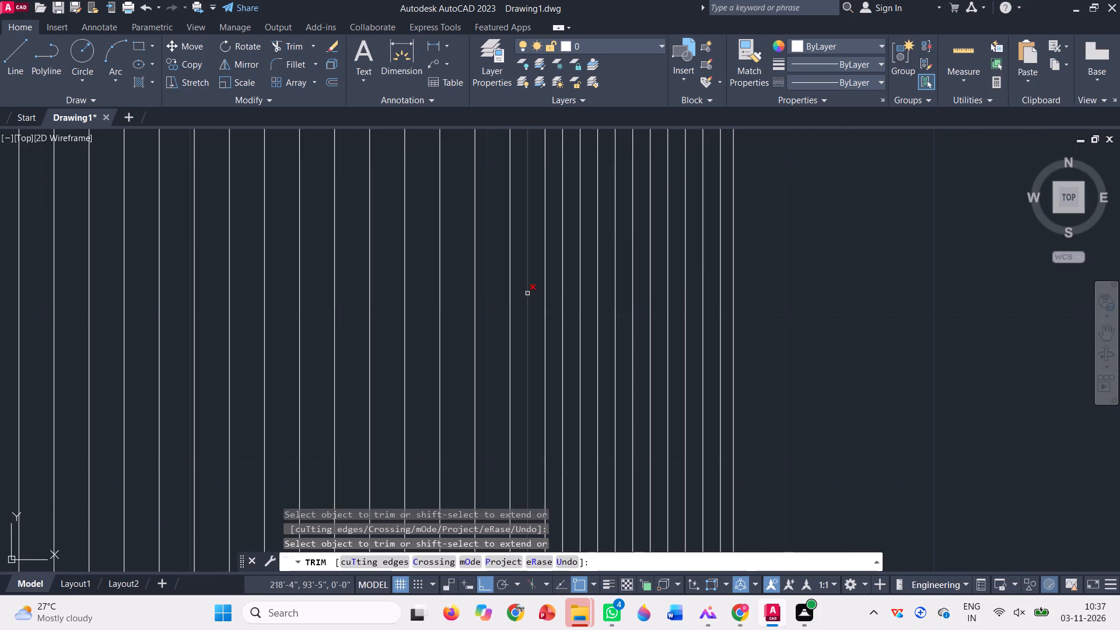
click(527, 293)
click(563, 293)
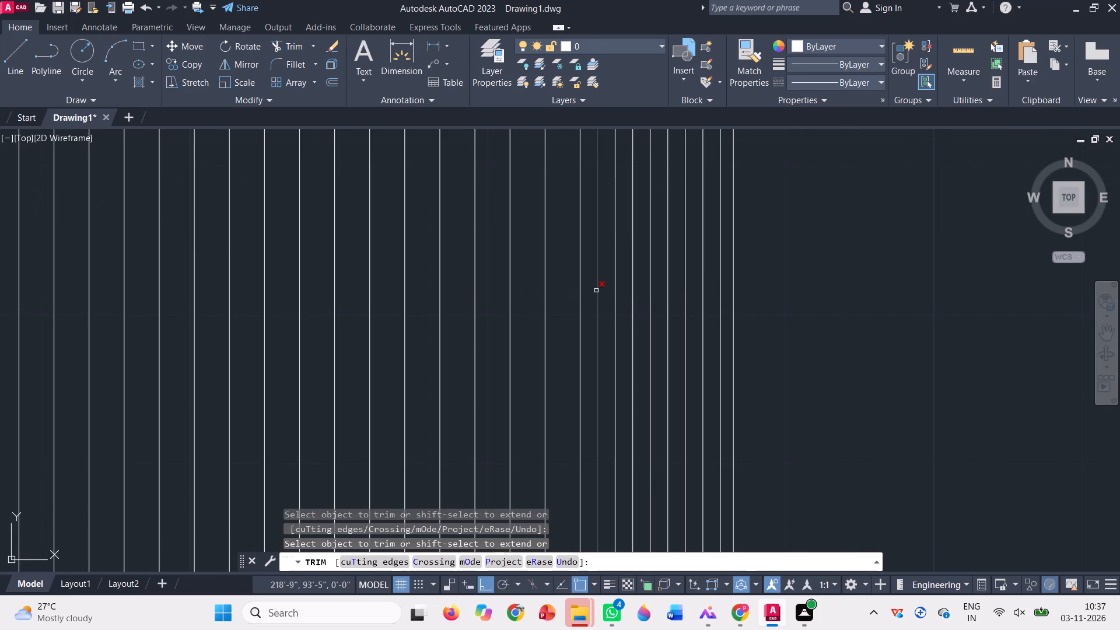
click(596, 290)
click(635, 295)
click(632, 291)
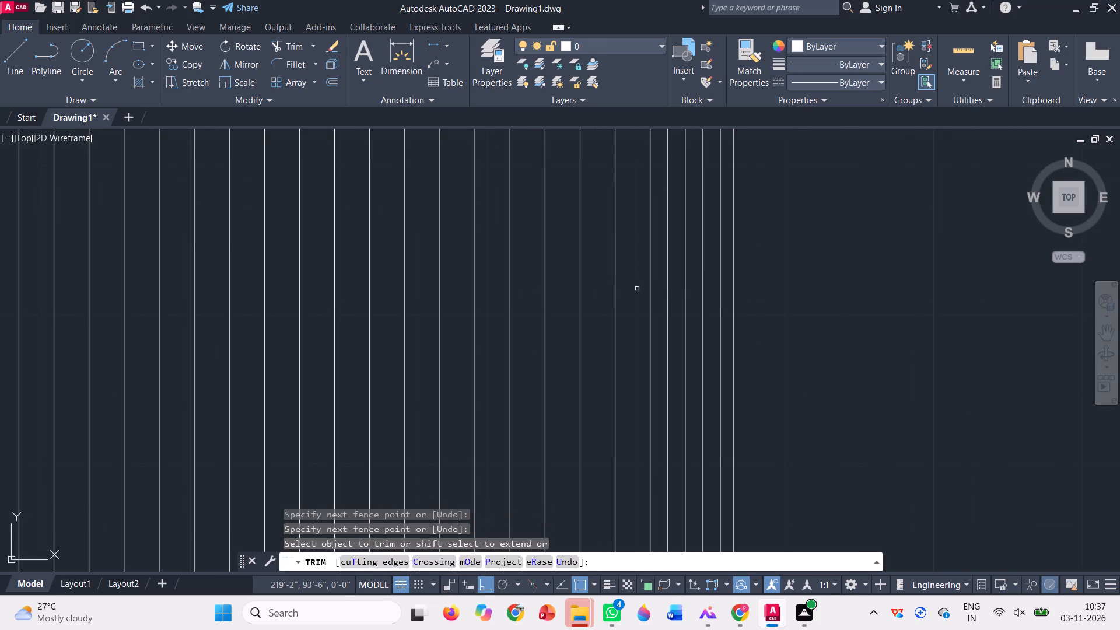
click(667, 286)
click(703, 288)
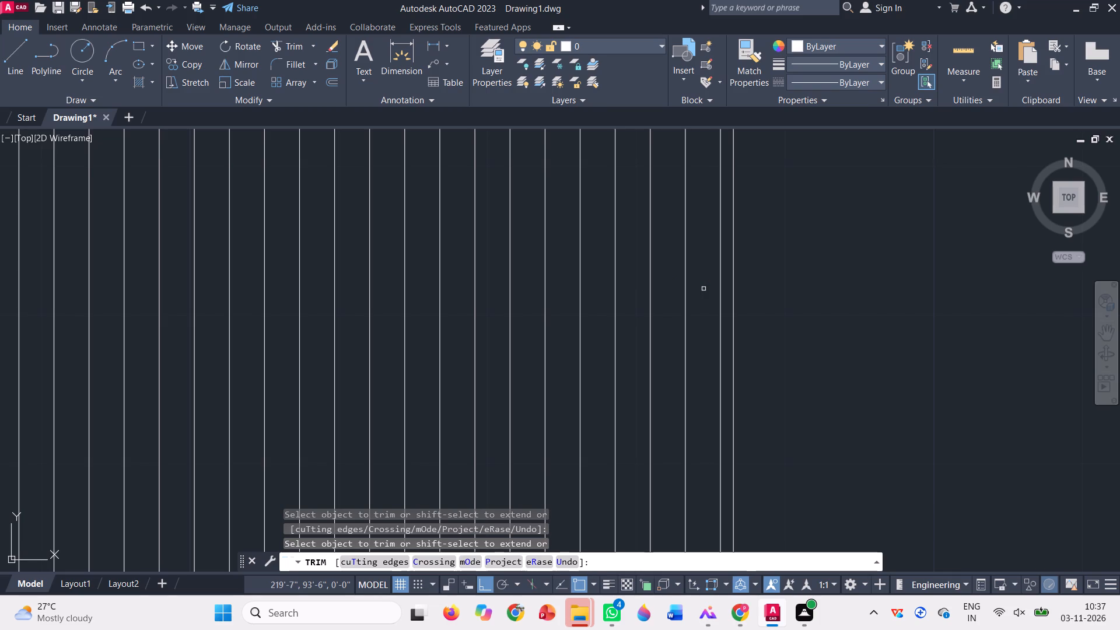
scroll(703, 290, down, 4)
scroll(754, 309, down, 1)
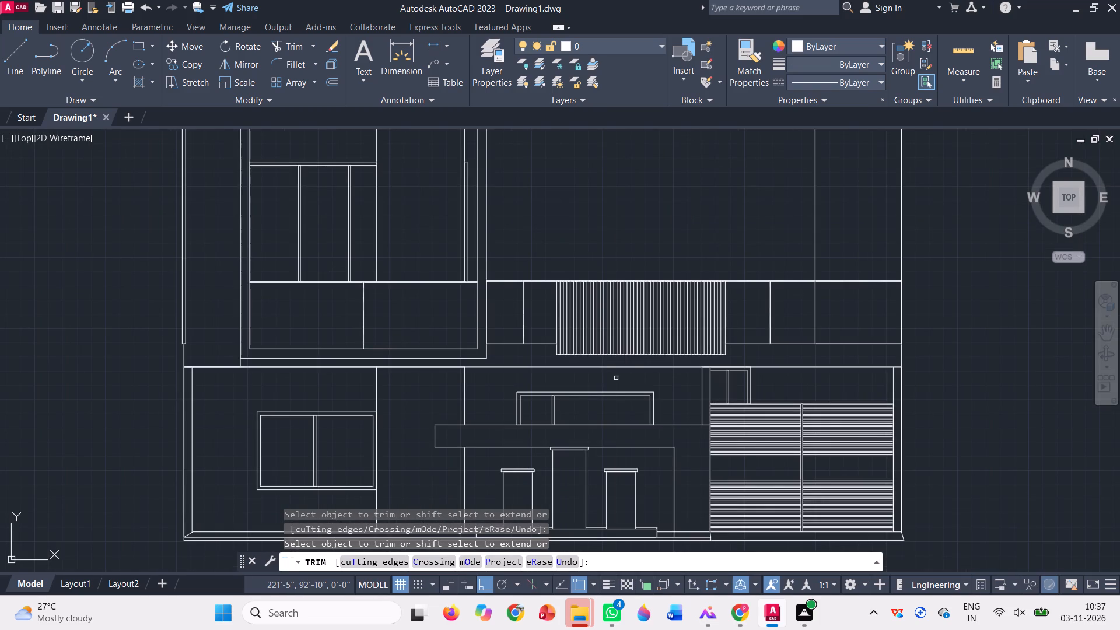
key(Escape)
Examine the thinned slat panel and its top edge up close and within the whole elevation.
scroll(456, 388, down, 1)
scroll(506, 373, down, 1)
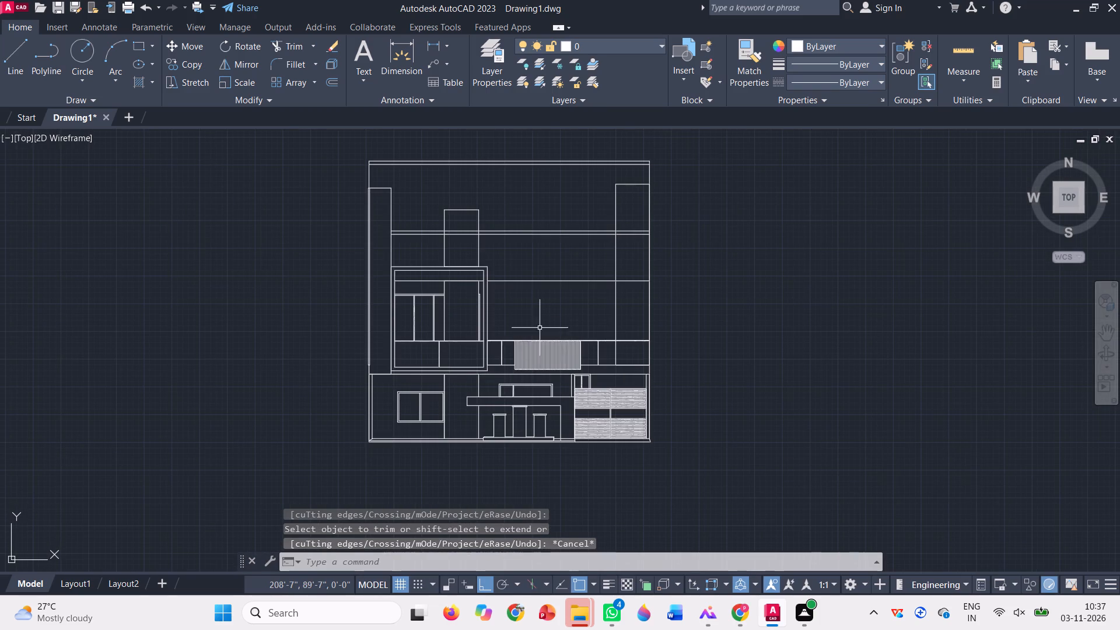
scroll(537, 299, up, 1)
scroll(535, 384, up, 1)
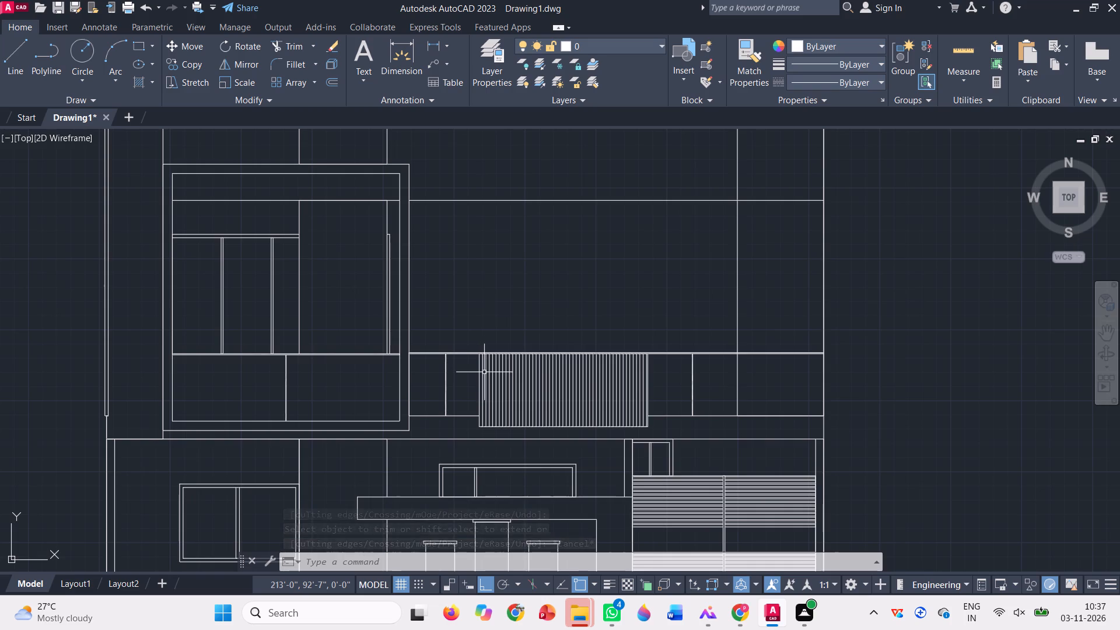
click(483, 372)
scroll(483, 372, up, 3)
key(Escape)
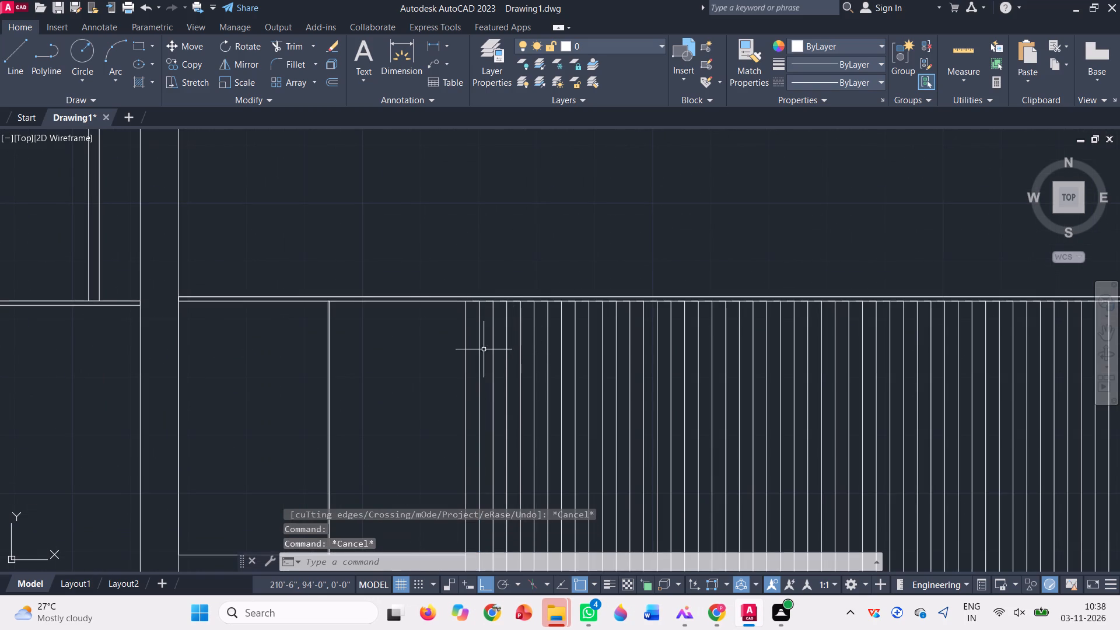
scroll(487, 296, up, 3)
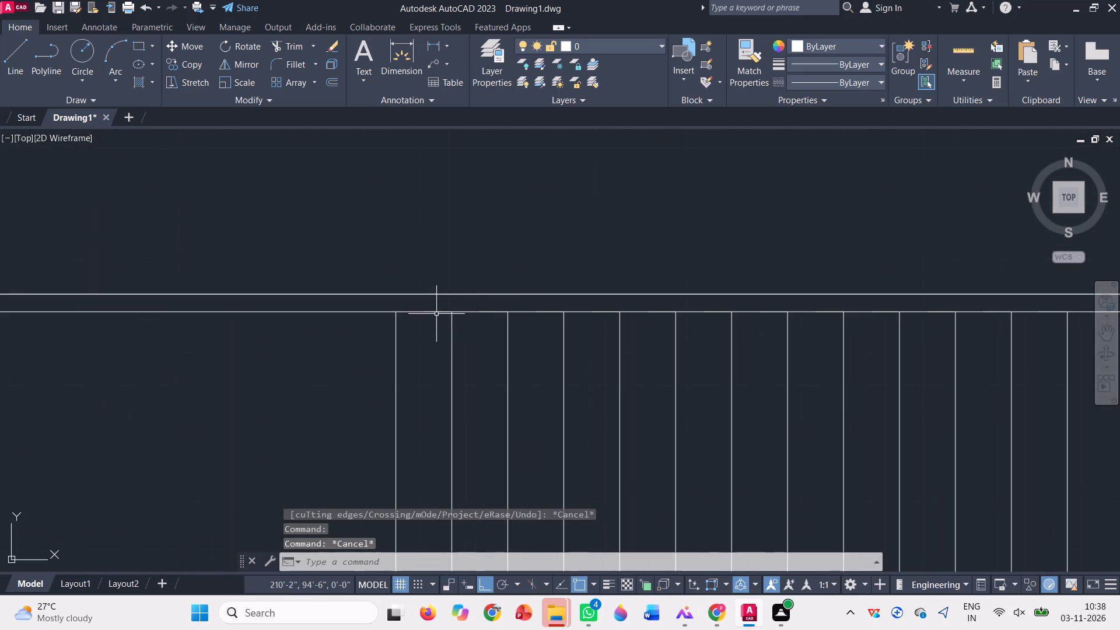
click(436, 314)
key(Escape)
scroll(426, 334, down, 3)
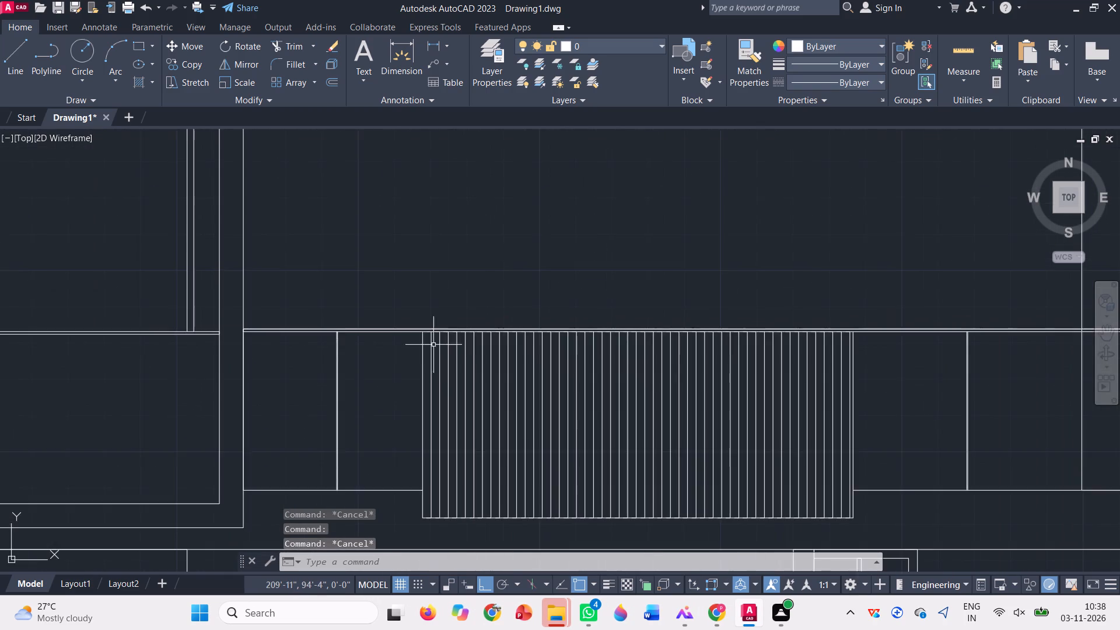
scroll(437, 349, down, 4)
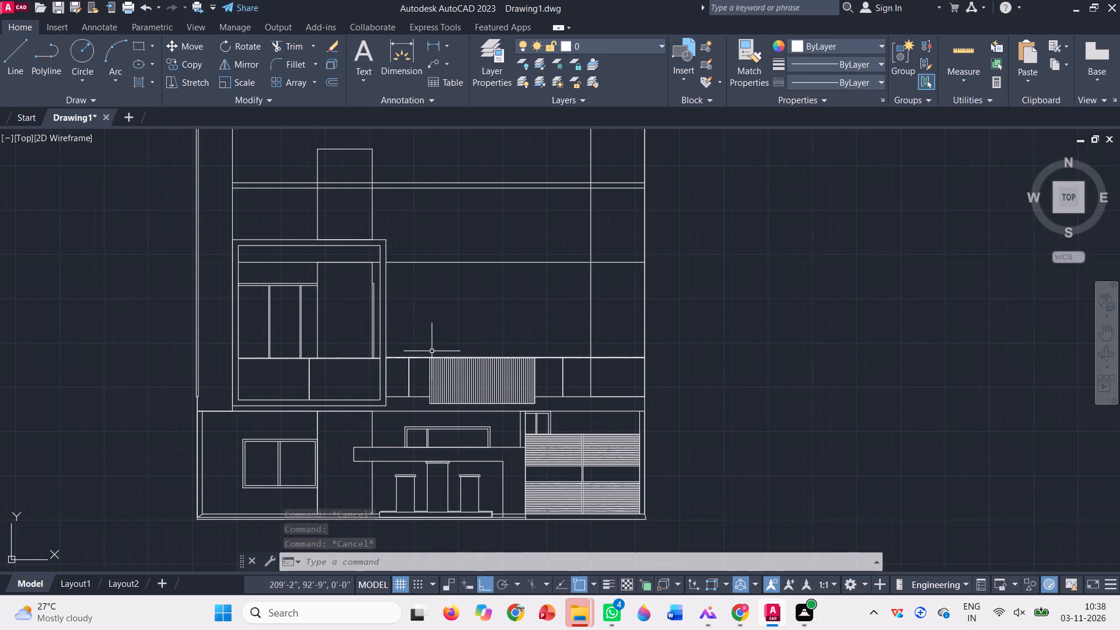
scroll(443, 399, down, 1)
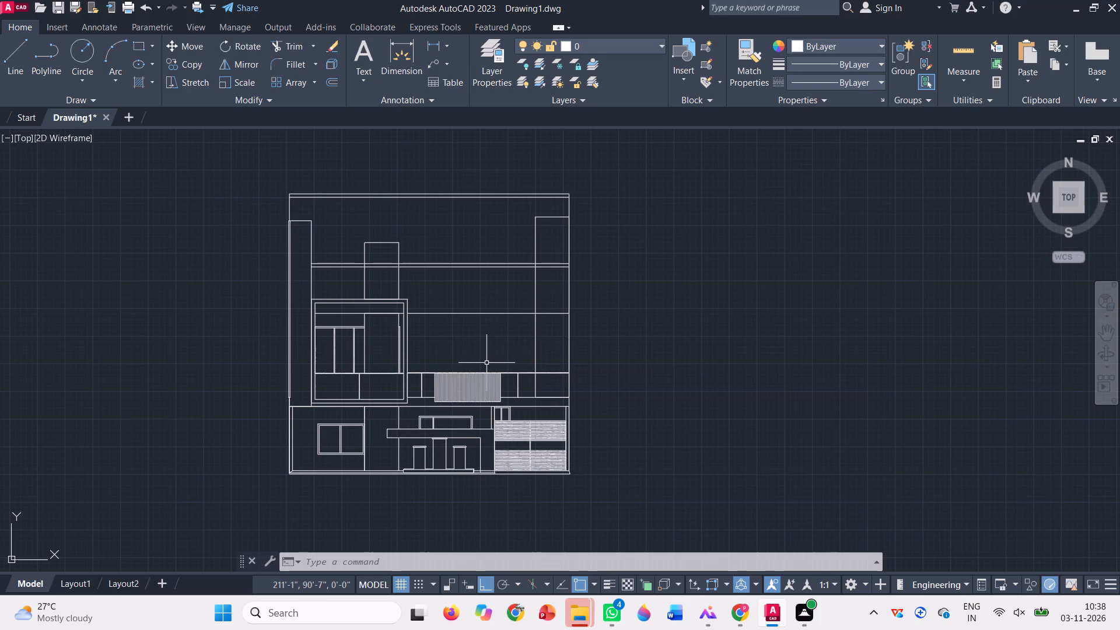
scroll(487, 362, up, 1)
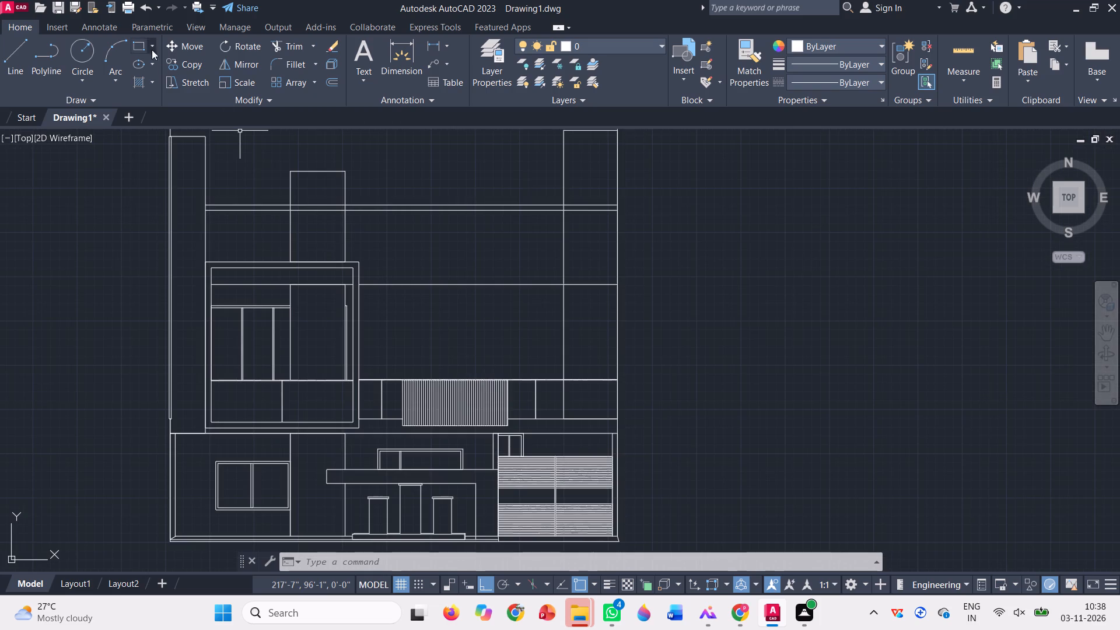
click(134, 49)
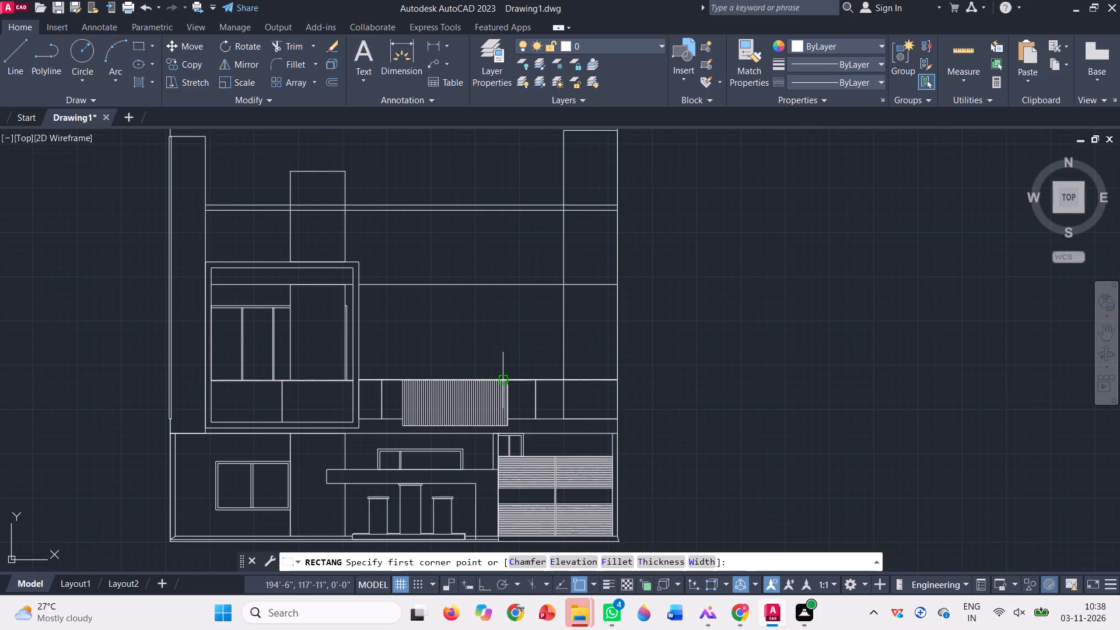
key(Escape)
Select the linework along the elevation's right side and of its upper-left storeys and window bay.
scroll(438, 399, down, 2)
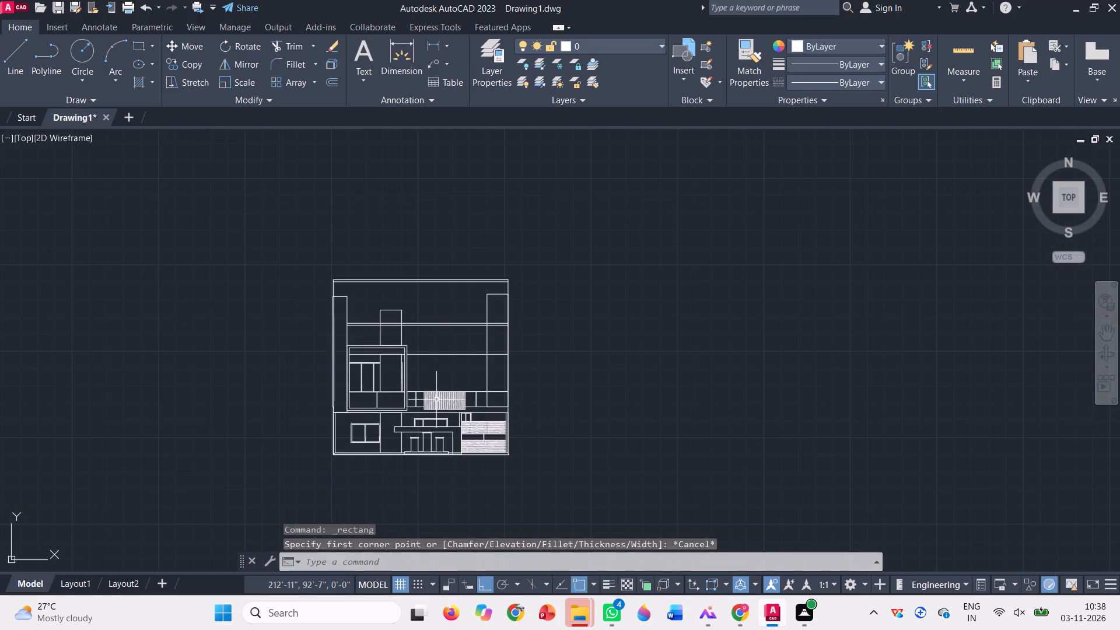
click(528, 467)
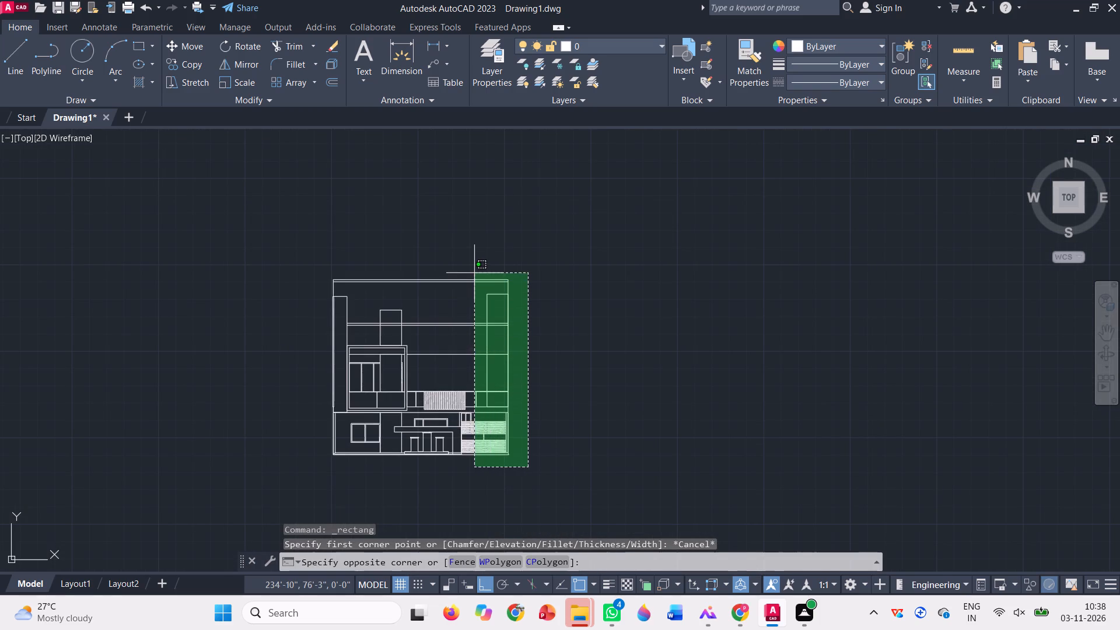
click(474, 273)
scroll(416, 398, up, 3)
click(420, 408)
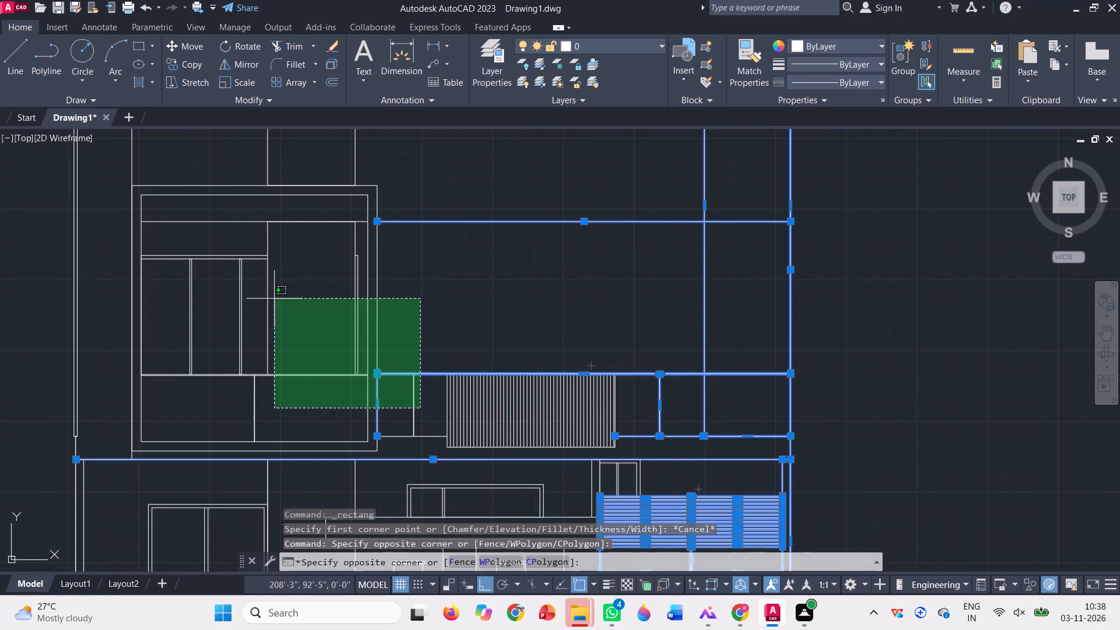
scroll(219, 317, down, 2)
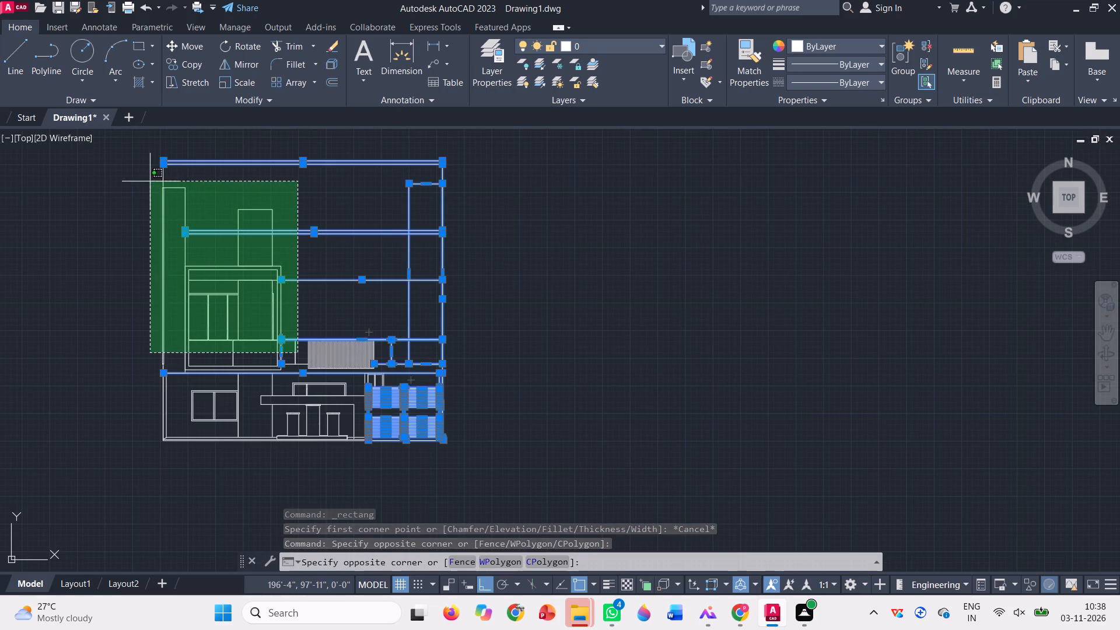
click(143, 179)
Add the balcony's lower line beside the slat panel and the panel's outline to the selection, leaving the slats out.
scroll(303, 356, up, 3)
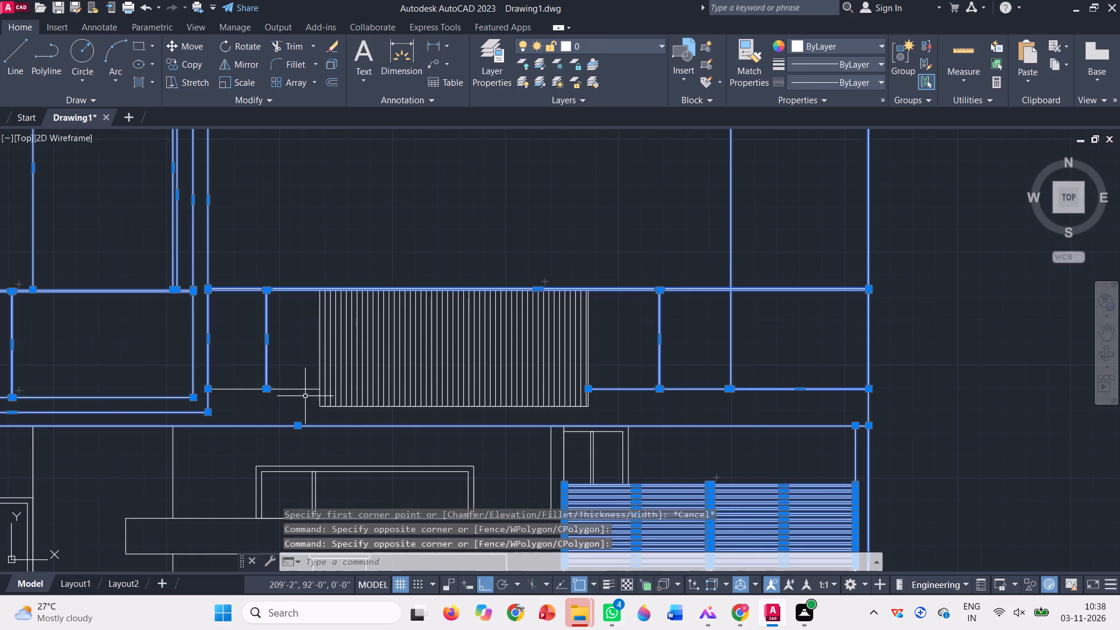
click(304, 398)
click(297, 373)
scroll(367, 397, up, 3)
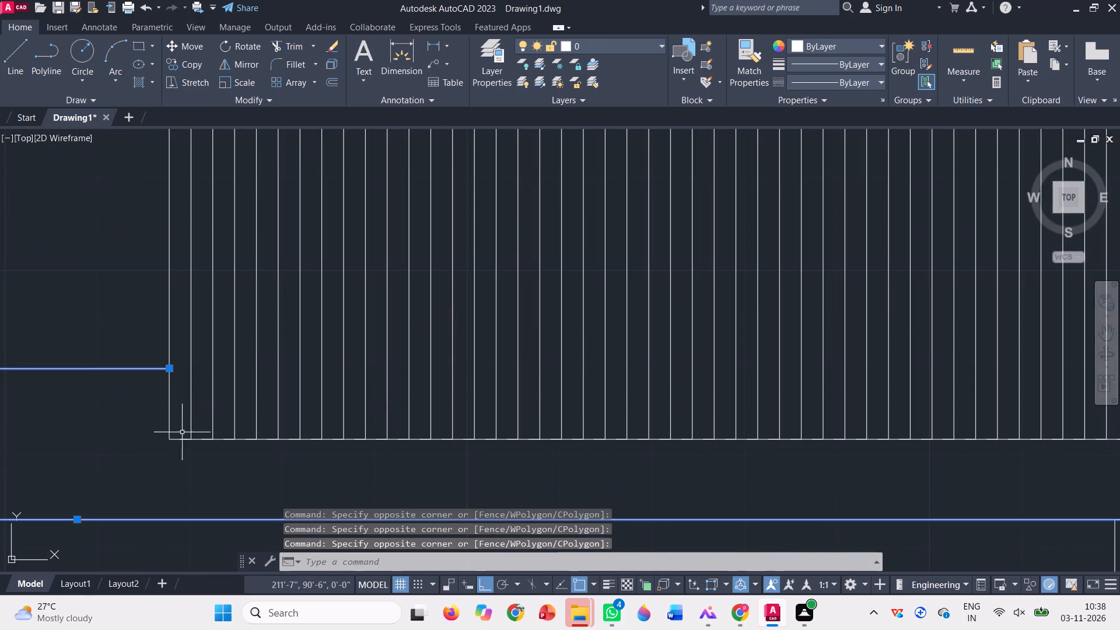
click(172, 427)
click(157, 417)
scroll(177, 441, down, 3)
scroll(255, 388, down, 1)
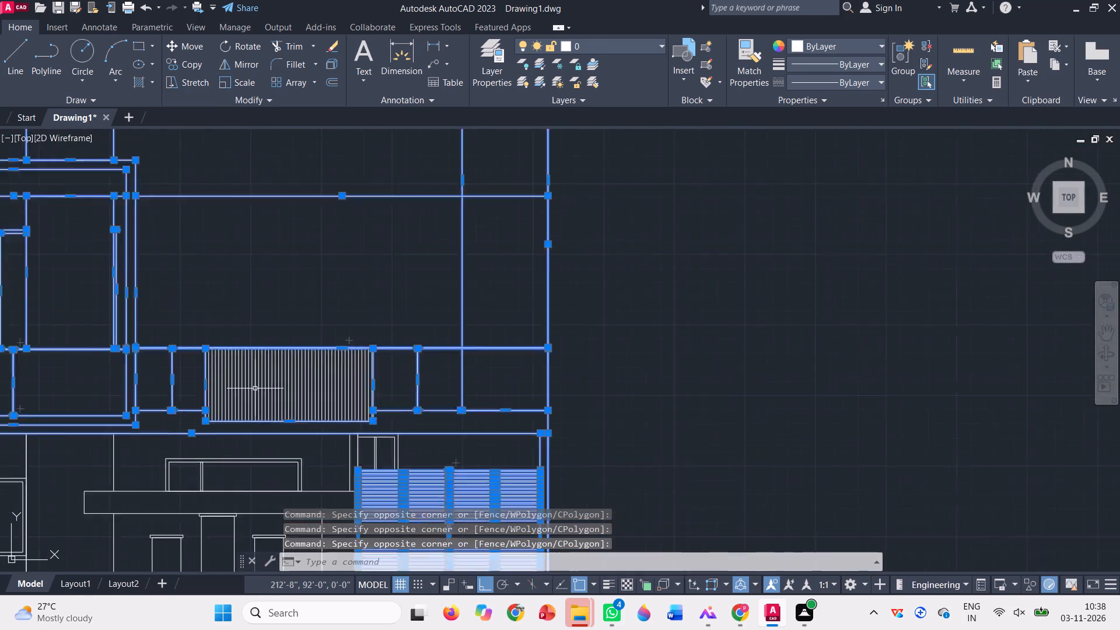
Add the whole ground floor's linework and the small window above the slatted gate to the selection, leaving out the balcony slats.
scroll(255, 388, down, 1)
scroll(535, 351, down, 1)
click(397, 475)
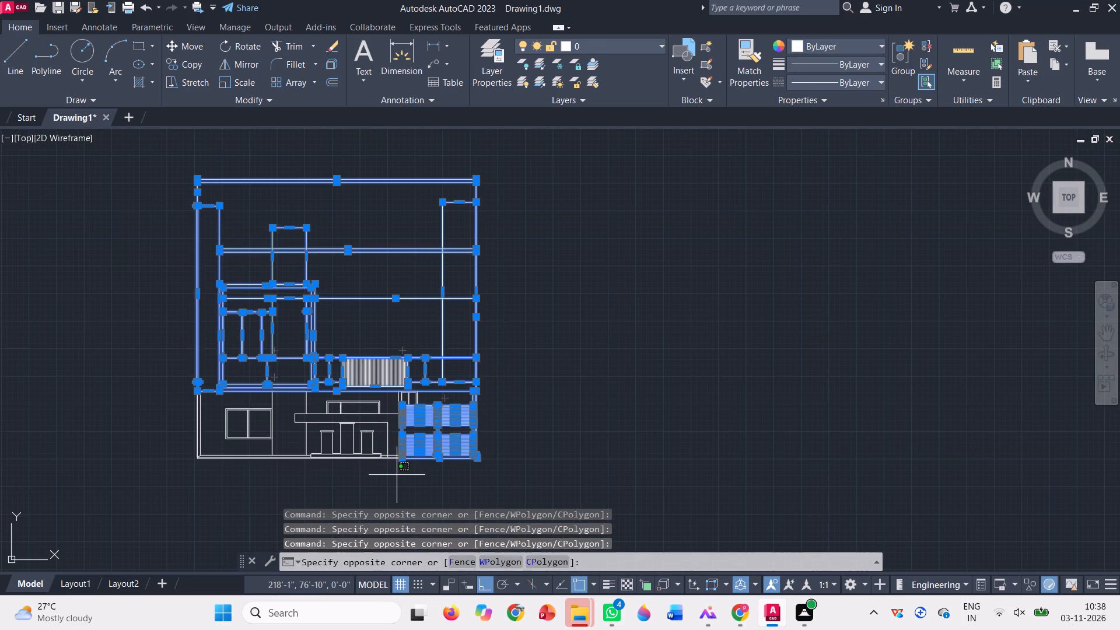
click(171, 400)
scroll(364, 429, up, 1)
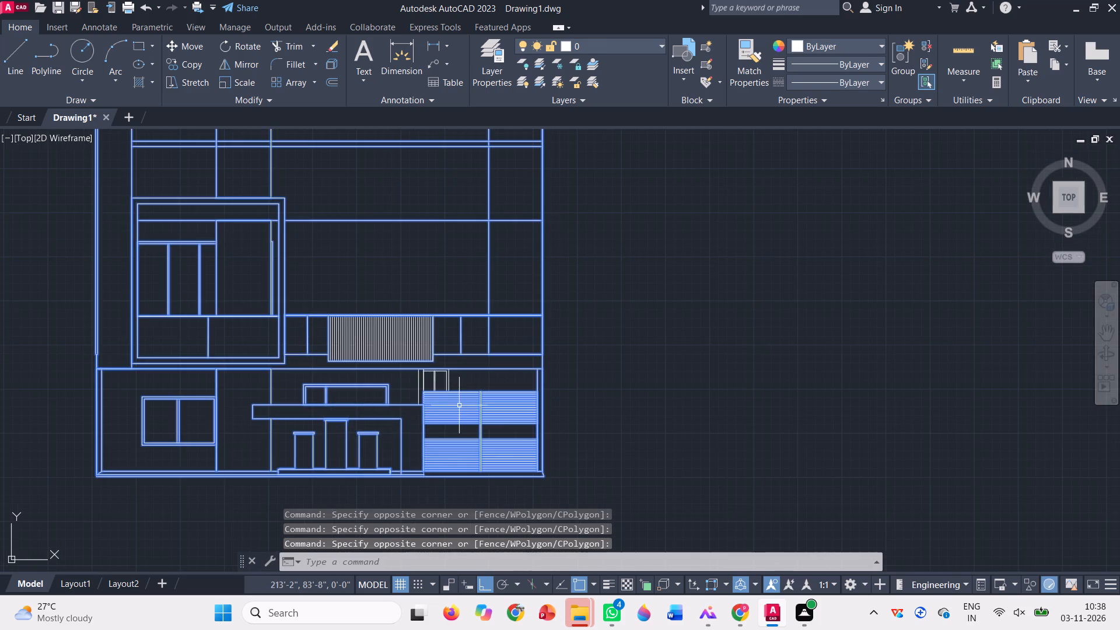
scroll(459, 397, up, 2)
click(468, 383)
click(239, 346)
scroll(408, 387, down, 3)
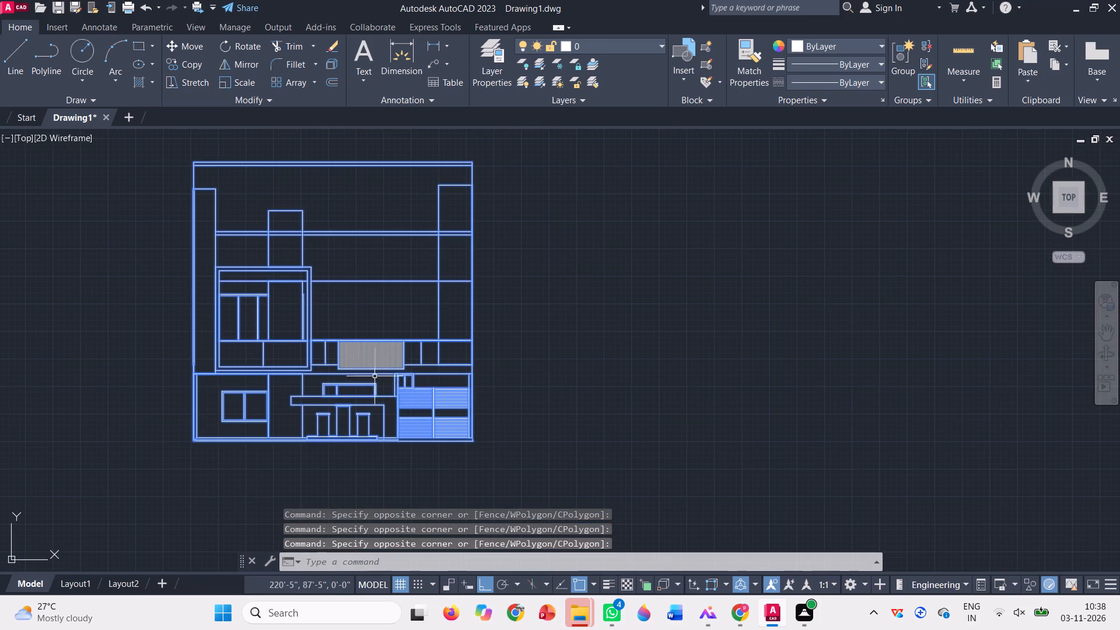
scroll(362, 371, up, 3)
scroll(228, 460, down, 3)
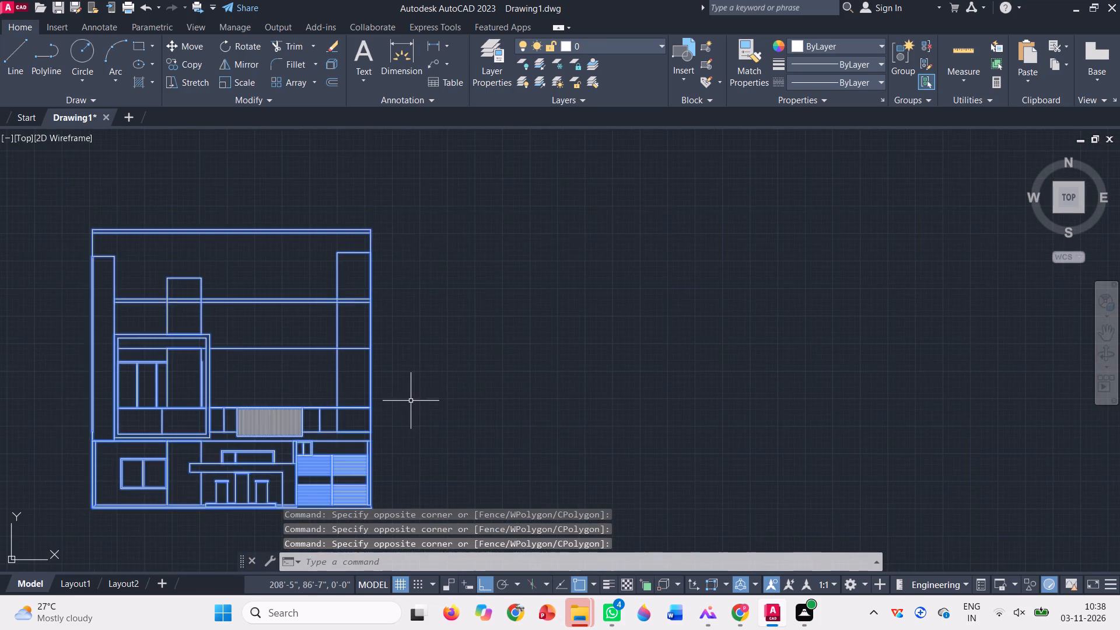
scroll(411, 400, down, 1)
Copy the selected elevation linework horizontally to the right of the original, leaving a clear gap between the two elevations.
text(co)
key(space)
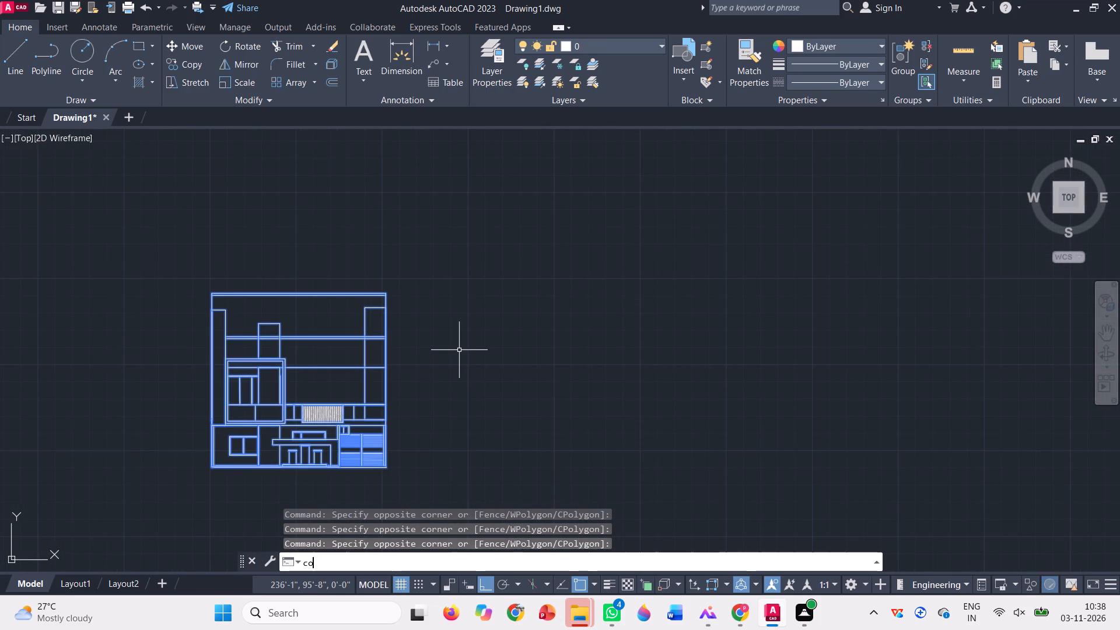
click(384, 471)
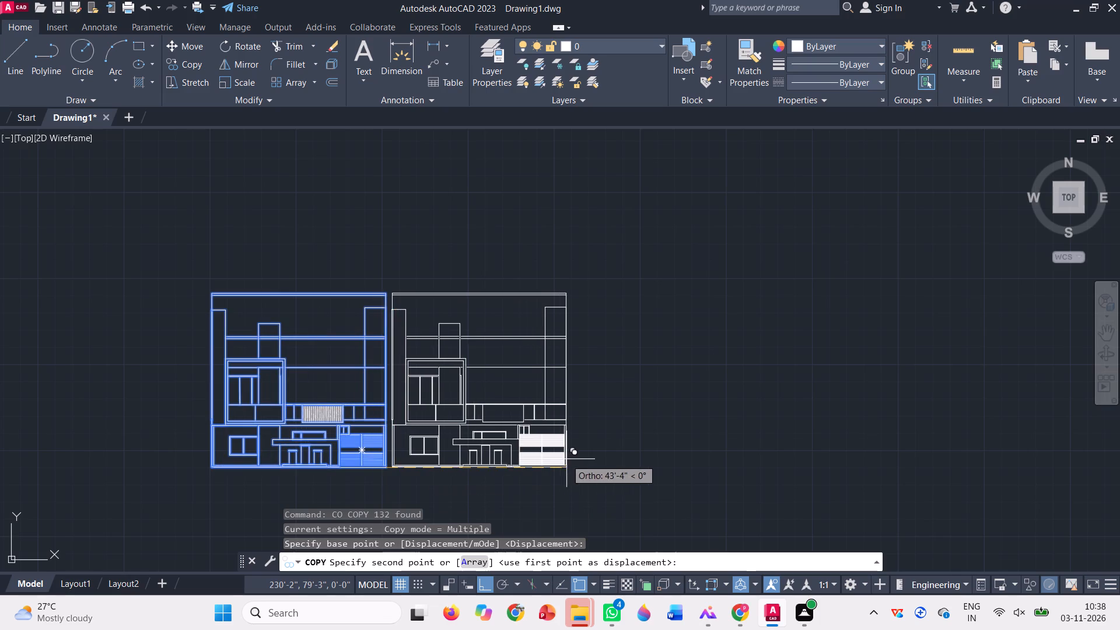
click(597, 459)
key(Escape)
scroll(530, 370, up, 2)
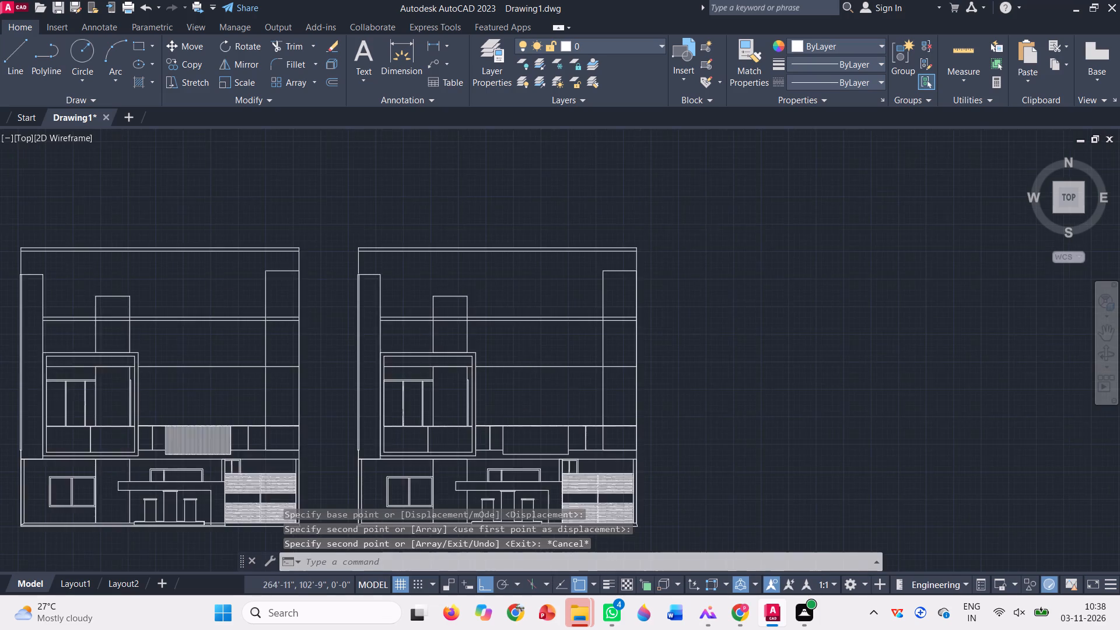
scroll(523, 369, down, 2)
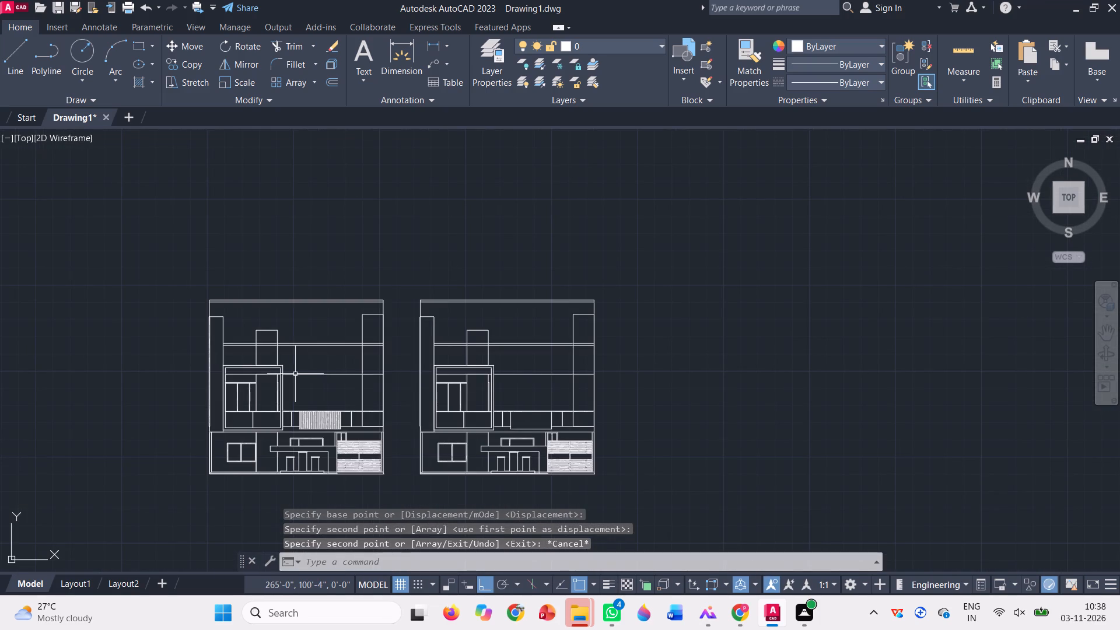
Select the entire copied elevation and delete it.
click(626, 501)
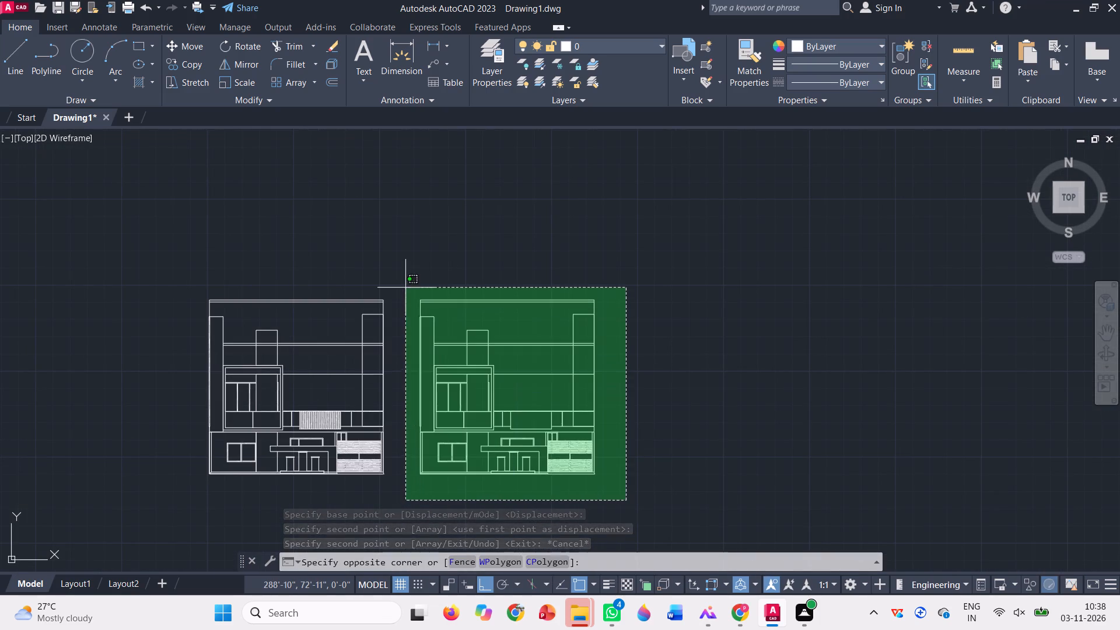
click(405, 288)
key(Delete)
Draw a window rectangle on the balcony railing's top line, from the framed bay's right edge to above the slat panel.
scroll(254, 446, up, 1)
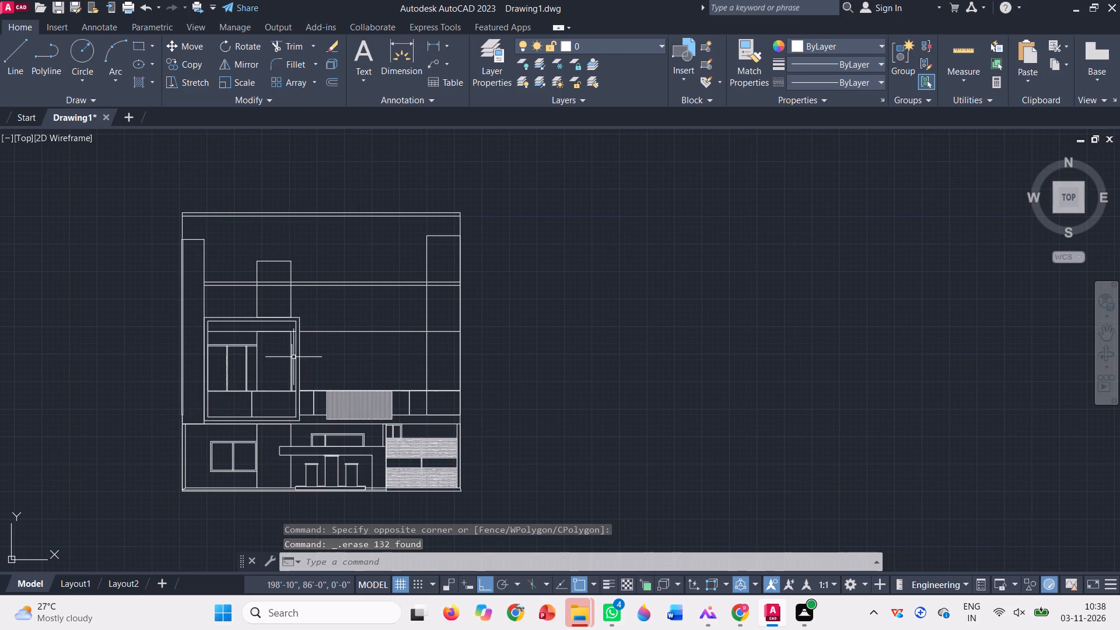
scroll(296, 351, up, 1)
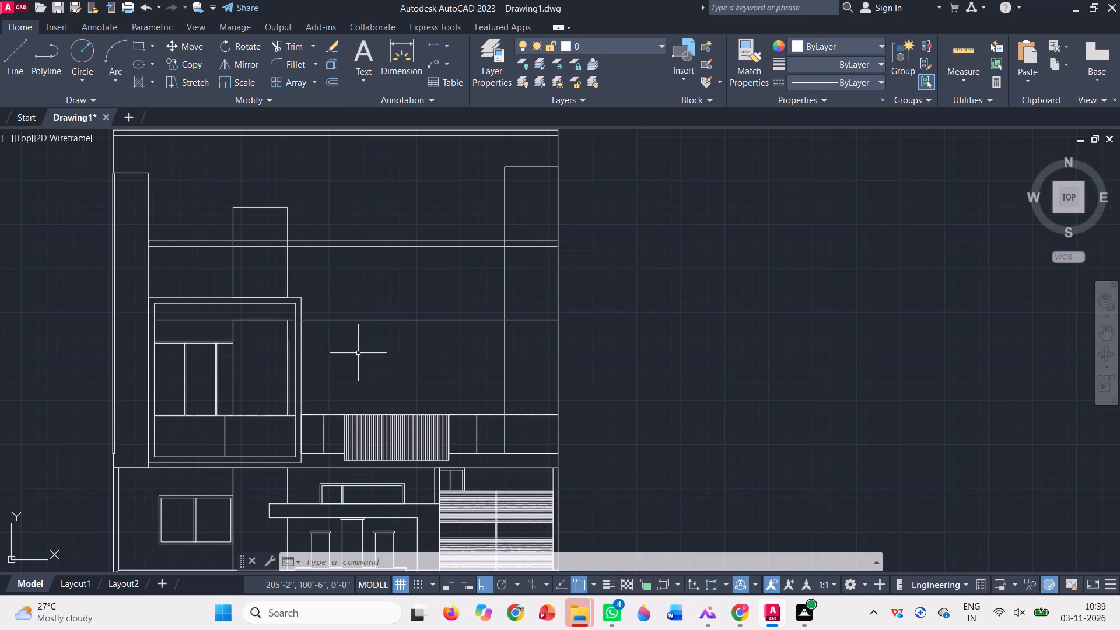
click(133, 45)
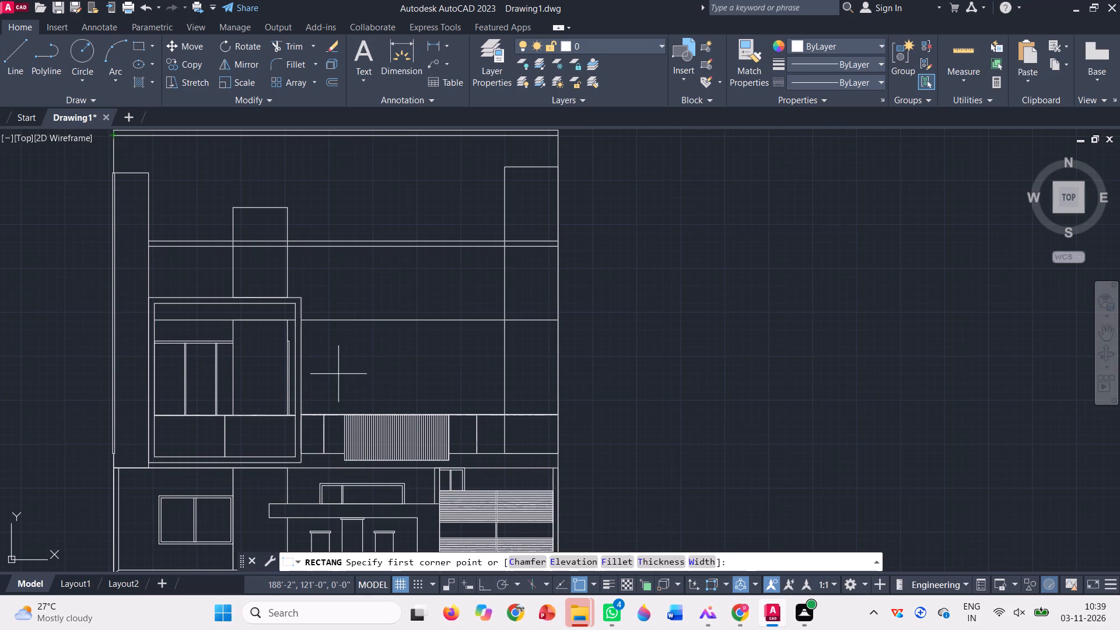
scroll(308, 420, up, 3)
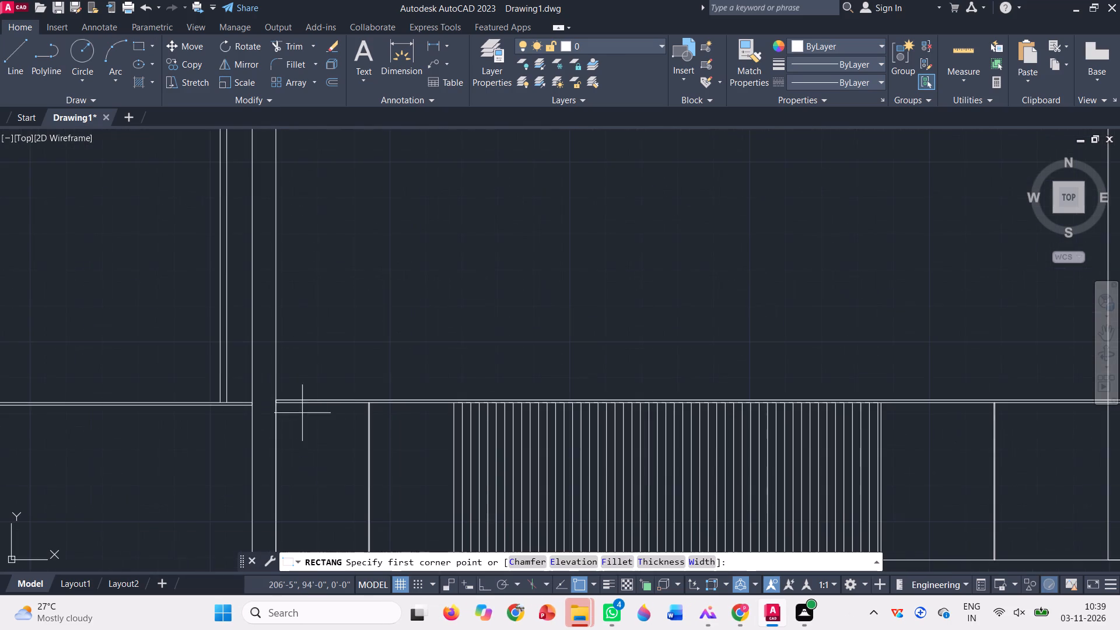
click(277, 399)
scroll(215, 426, down, 3)
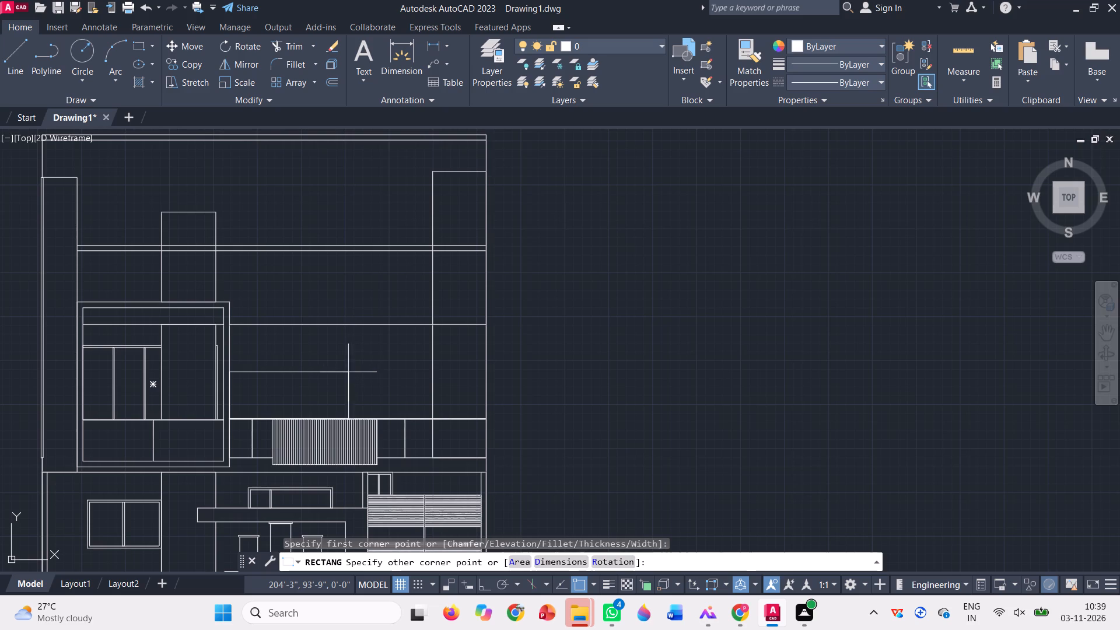
click(327, 369)
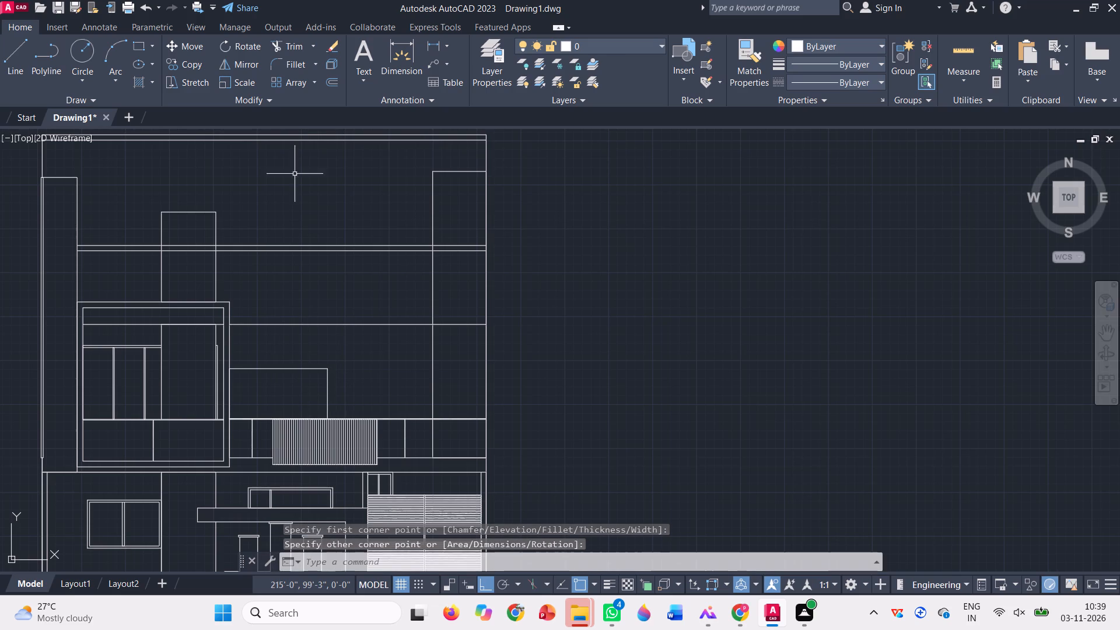
Offset the new window rectangle inward by 0'-2" to form its frame.
click(330, 83)
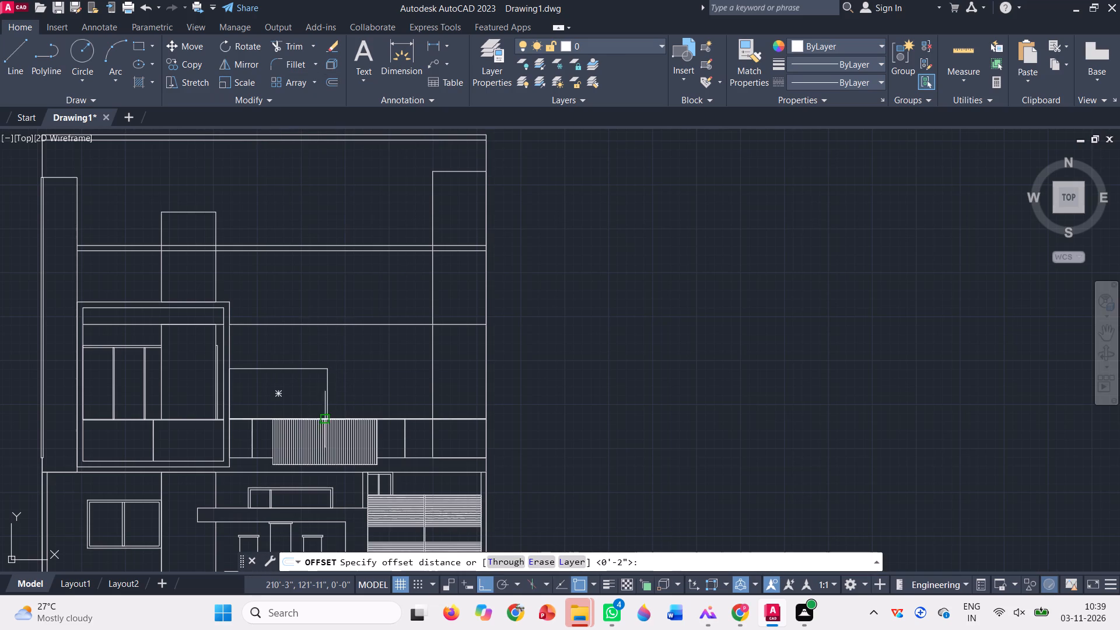
key(space)
click(328, 396)
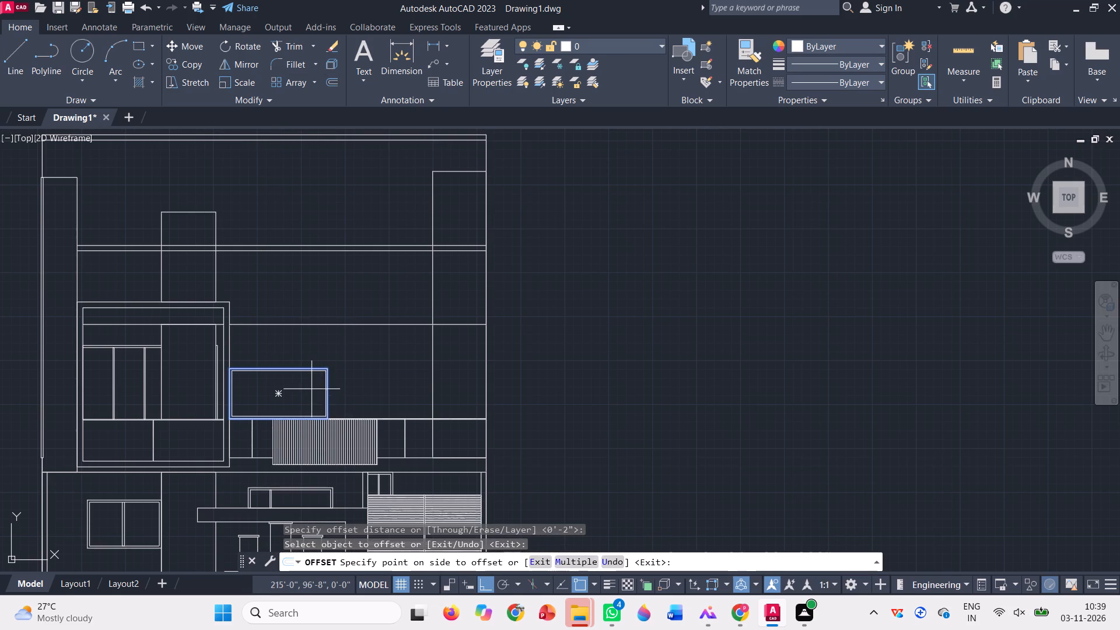
click(310, 388)
scroll(326, 394, up, 3)
scroll(328, 374, down, 3)
key(Escape)
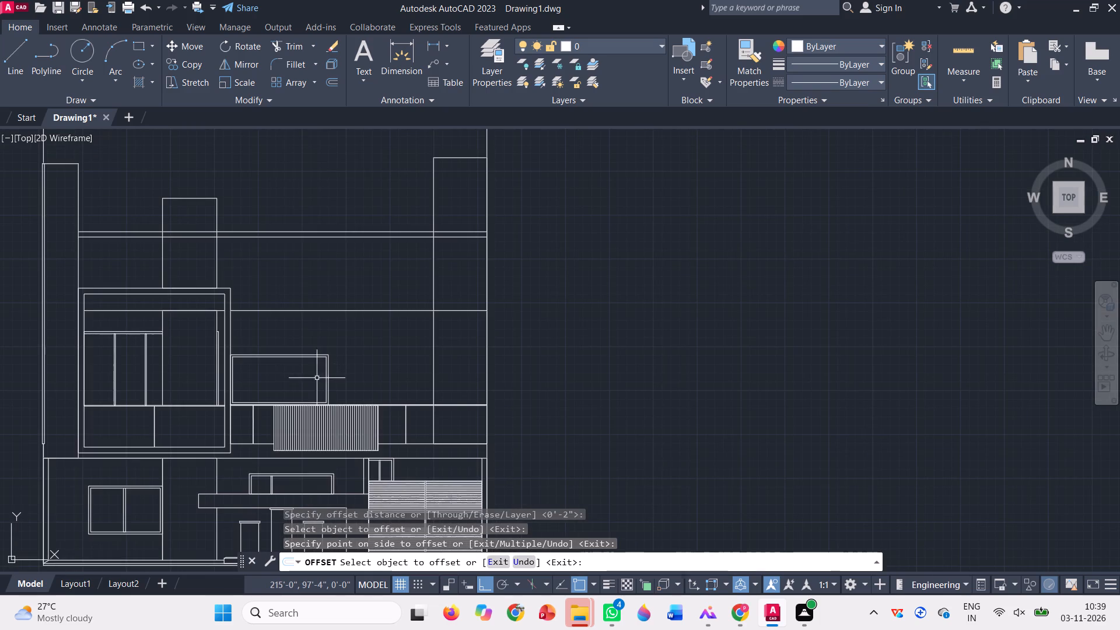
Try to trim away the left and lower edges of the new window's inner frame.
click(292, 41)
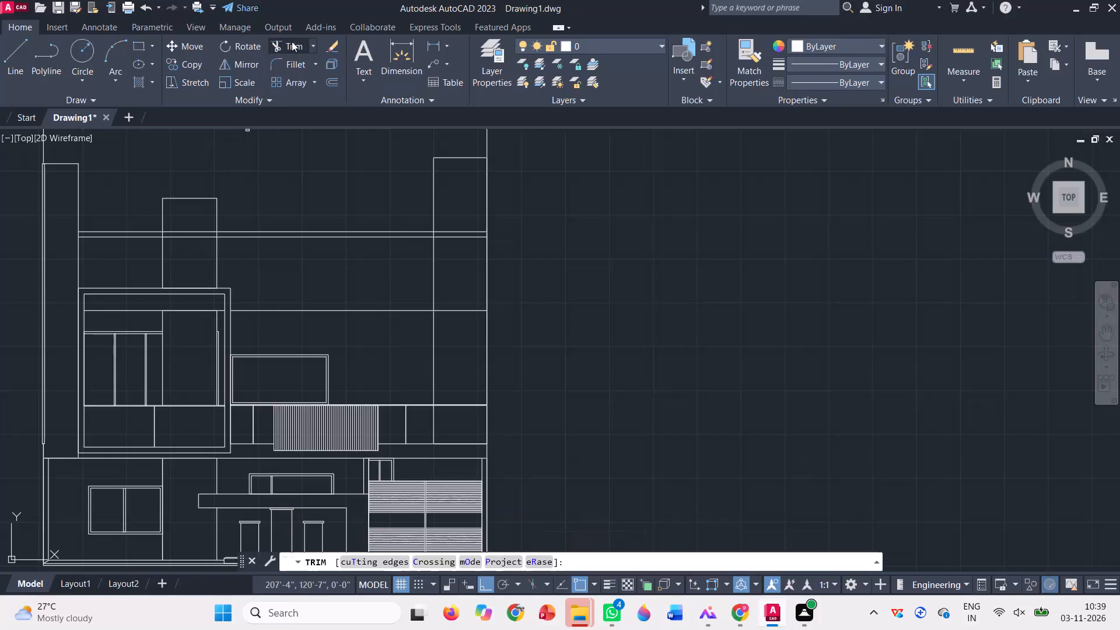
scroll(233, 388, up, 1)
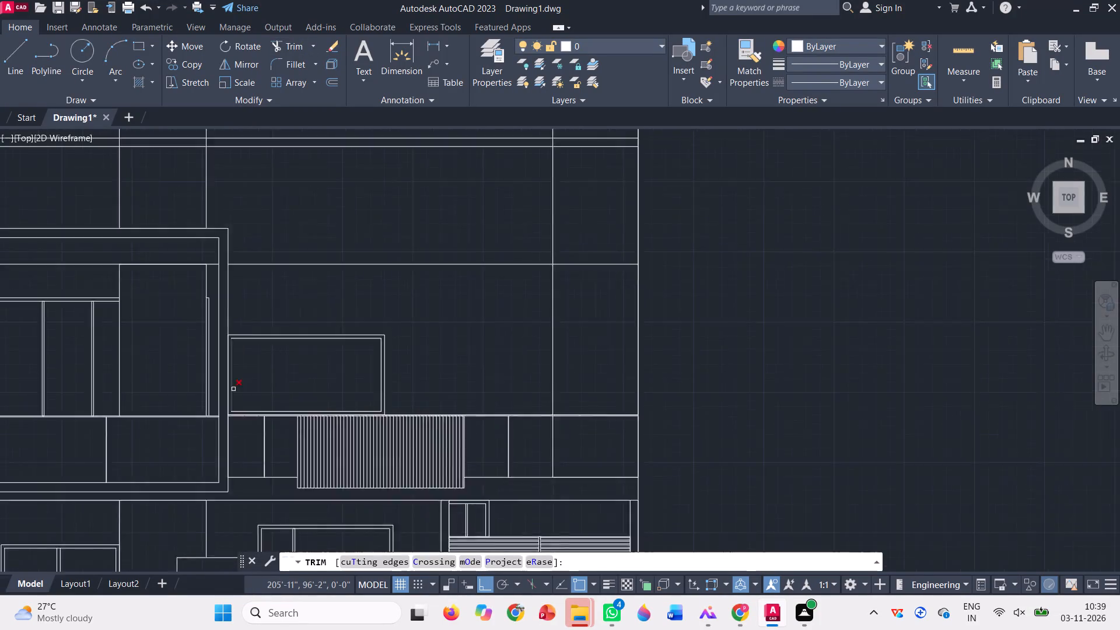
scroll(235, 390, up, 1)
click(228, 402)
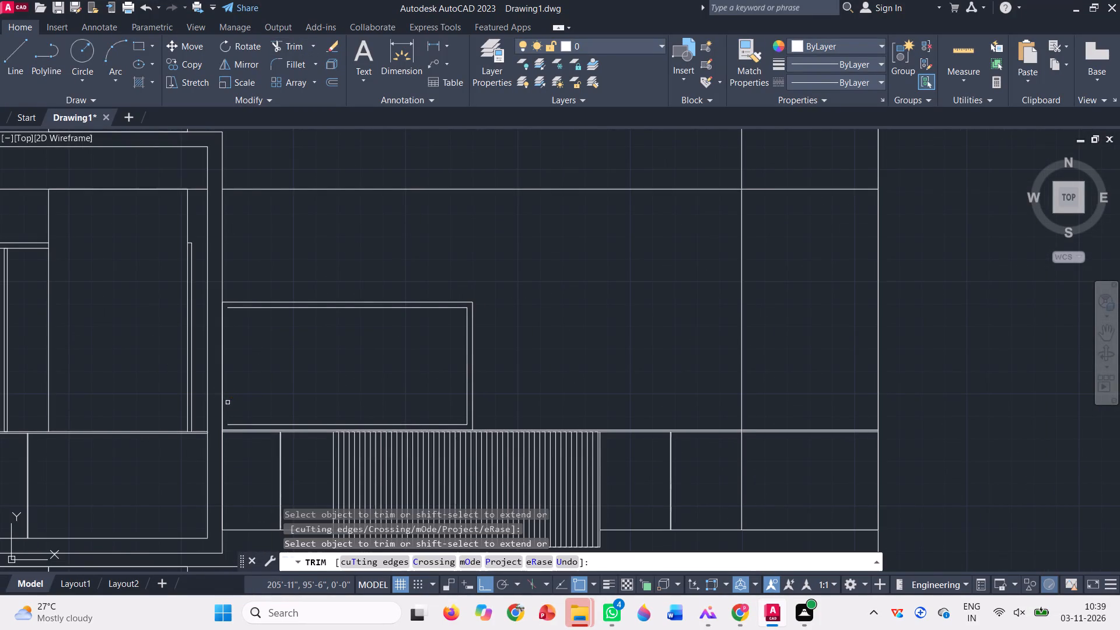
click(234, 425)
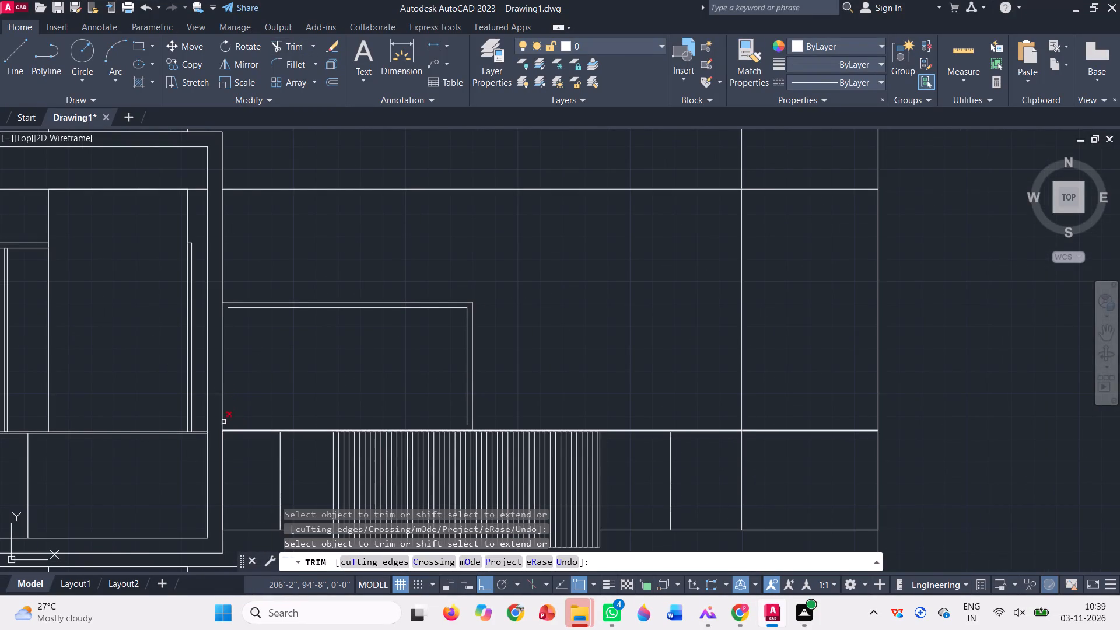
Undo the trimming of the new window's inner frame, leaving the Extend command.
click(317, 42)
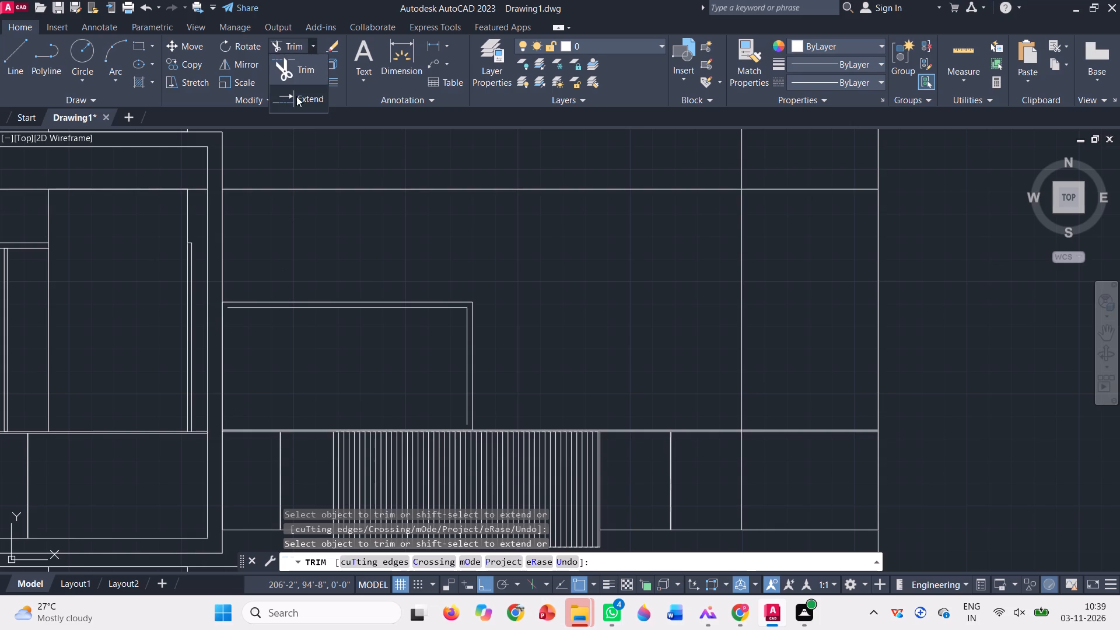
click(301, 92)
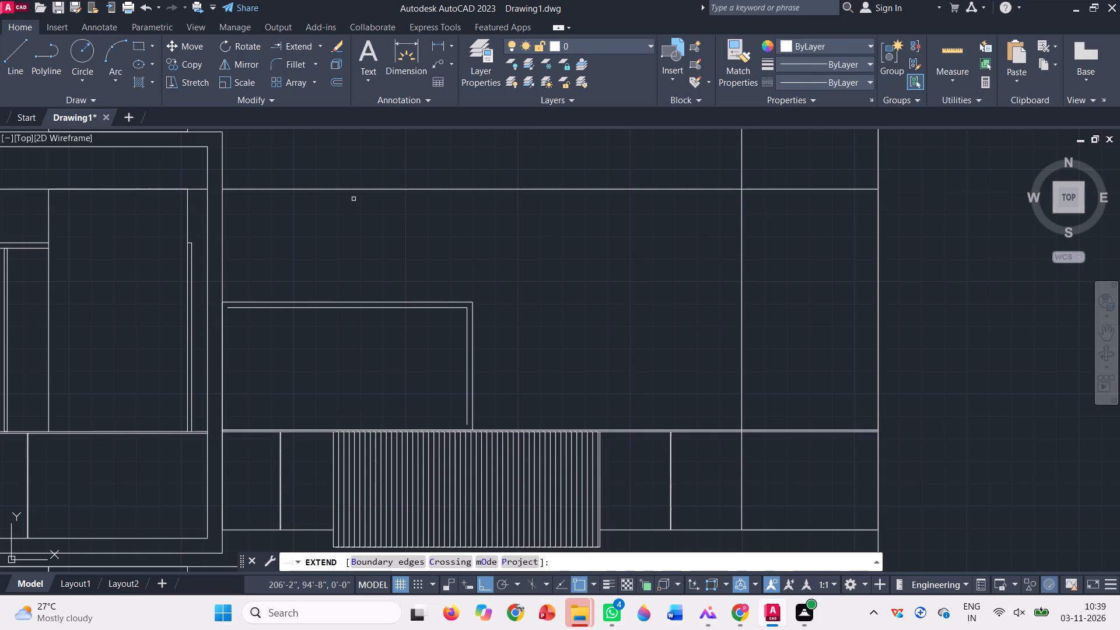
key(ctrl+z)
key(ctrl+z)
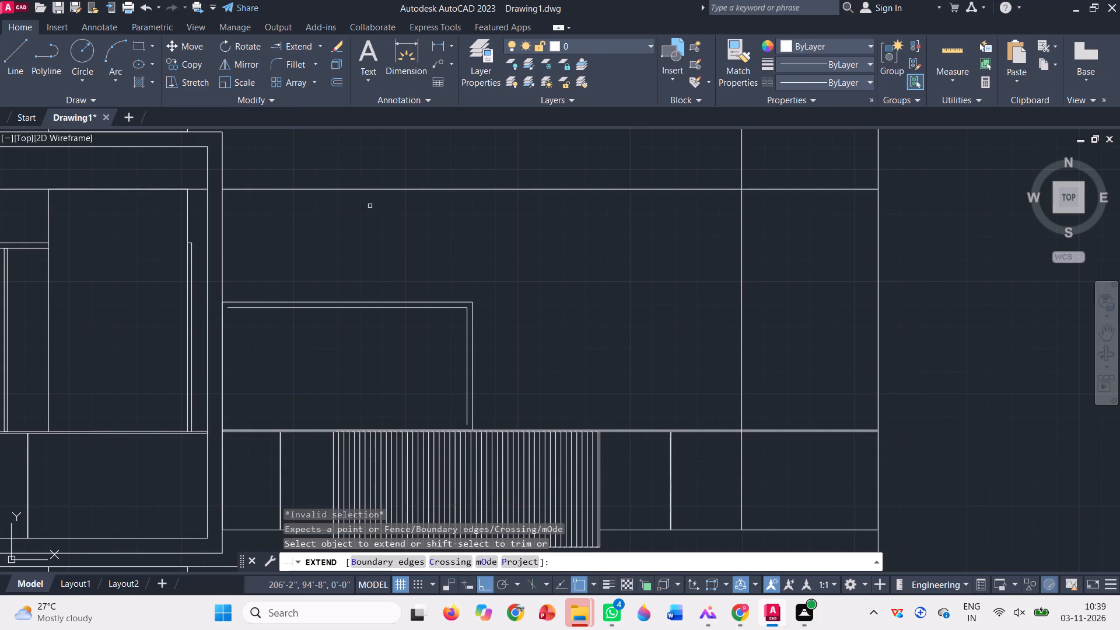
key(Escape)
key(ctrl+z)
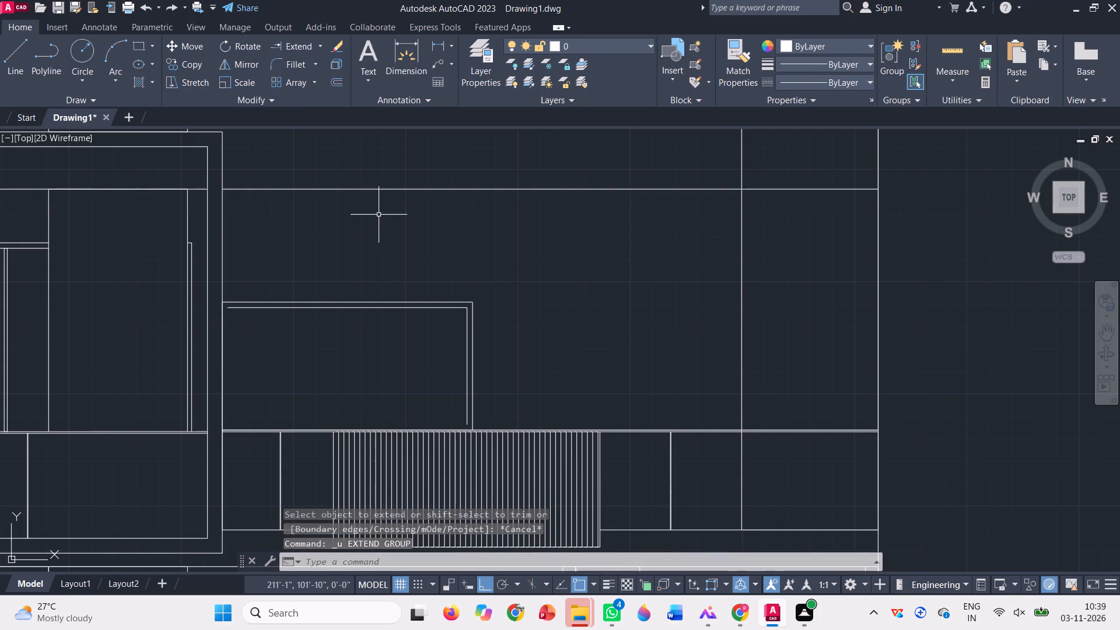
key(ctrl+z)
Draw a thin vertical mullion rectangle in the window's left part, from the inner frame's top edge to its bottom edge.
scroll(239, 400, up, 3)
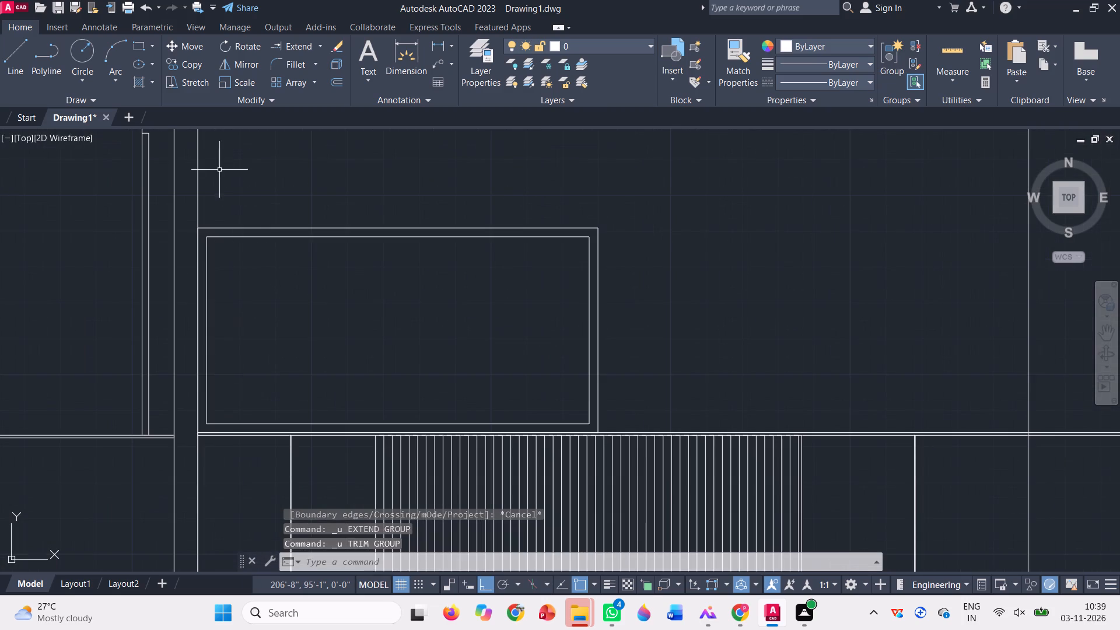
click(134, 41)
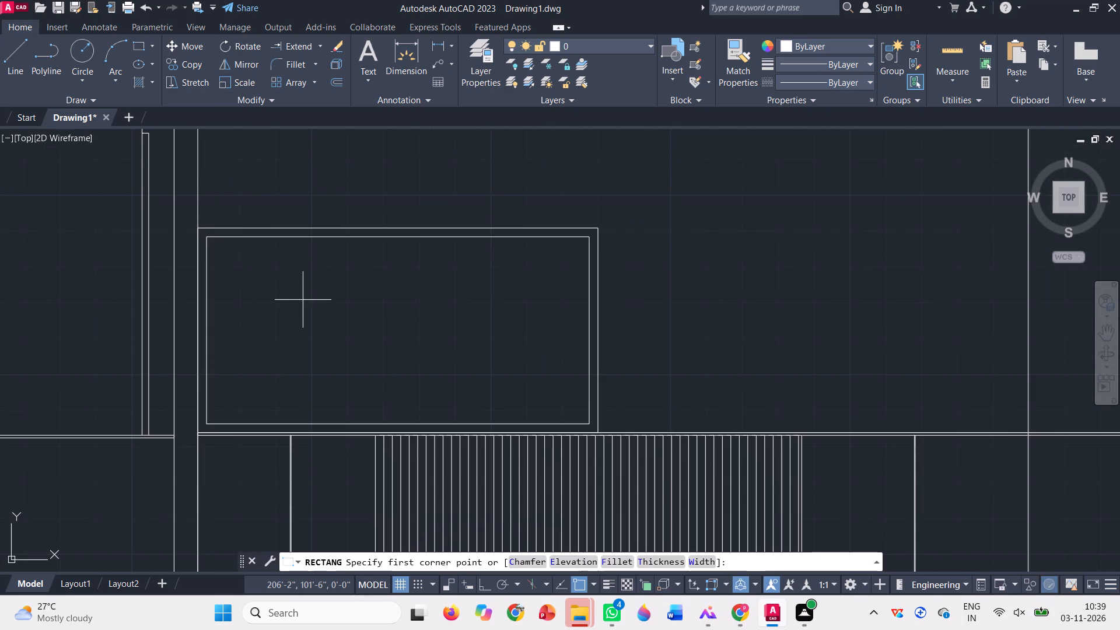
click(303, 236)
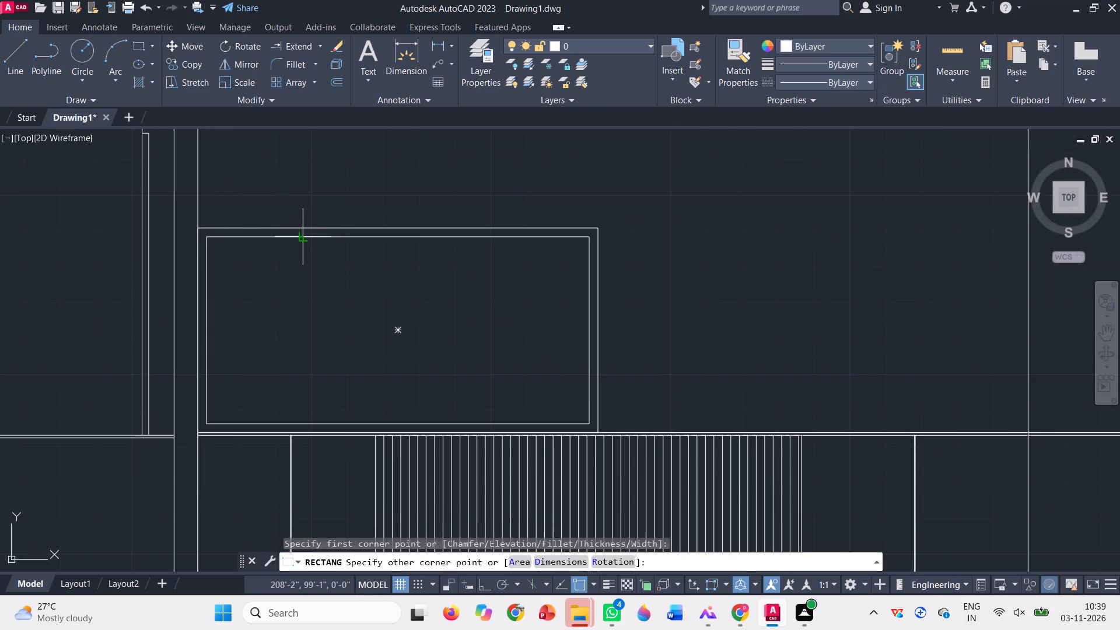
scroll(306, 428, up, 3)
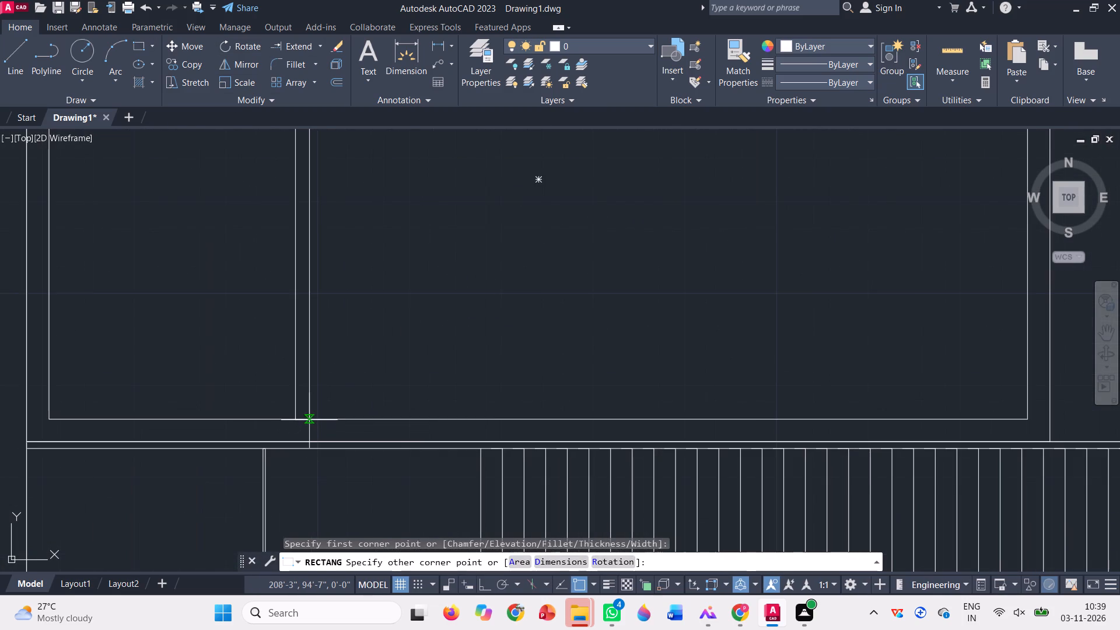
click(309, 419)
scroll(321, 437, down, 2)
Copy the thin mullion rectangle directly against its own right edge to form a double mullion.
click(342, 369)
click(269, 317)
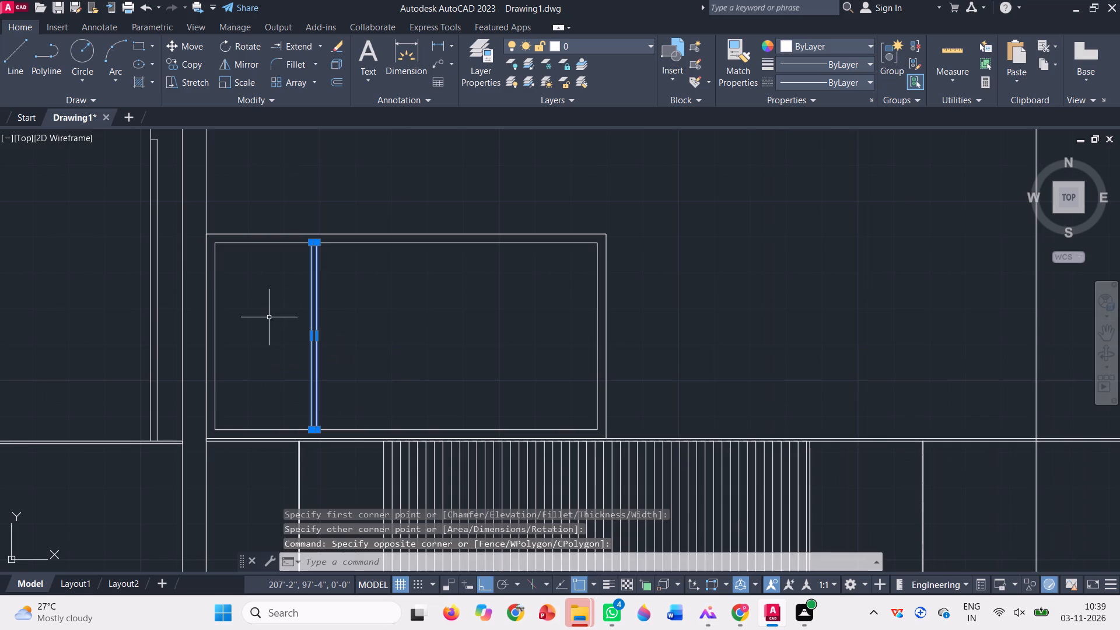
key(m)
key(BackSpace)
text(co)
key(space)
scroll(313, 248, up, 3)
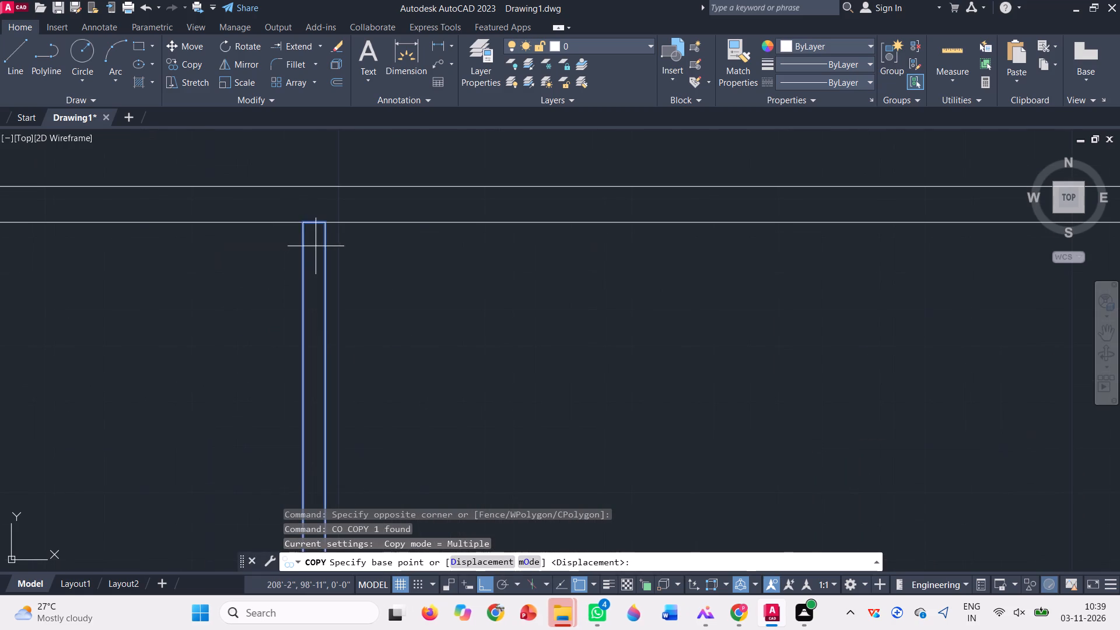
click(299, 223)
click(329, 221)
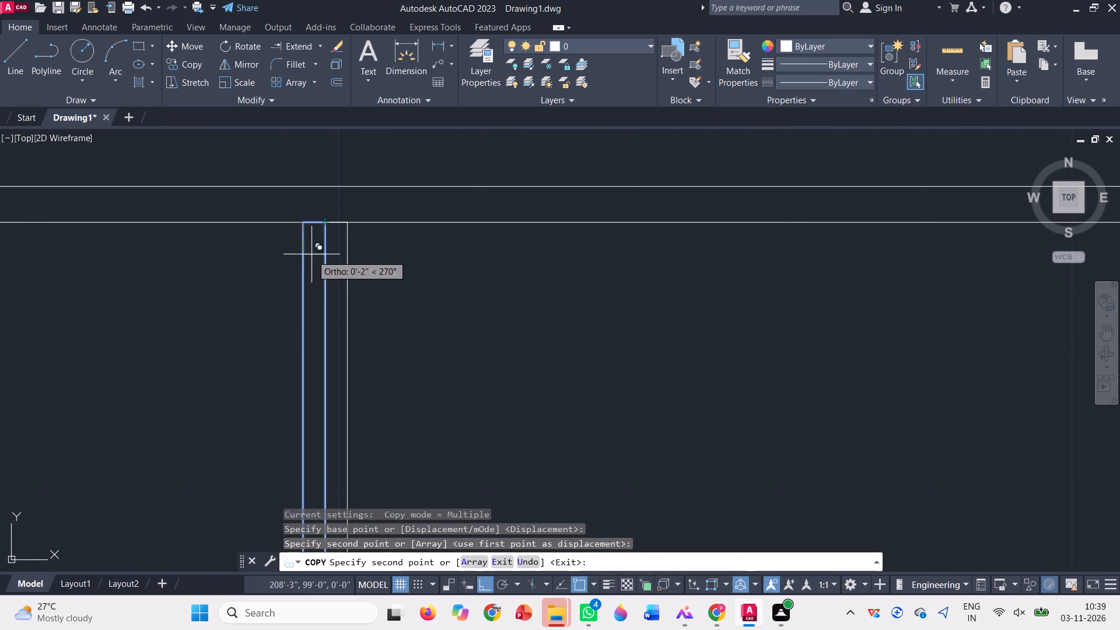
scroll(311, 254, down, 3)
key(Escape)
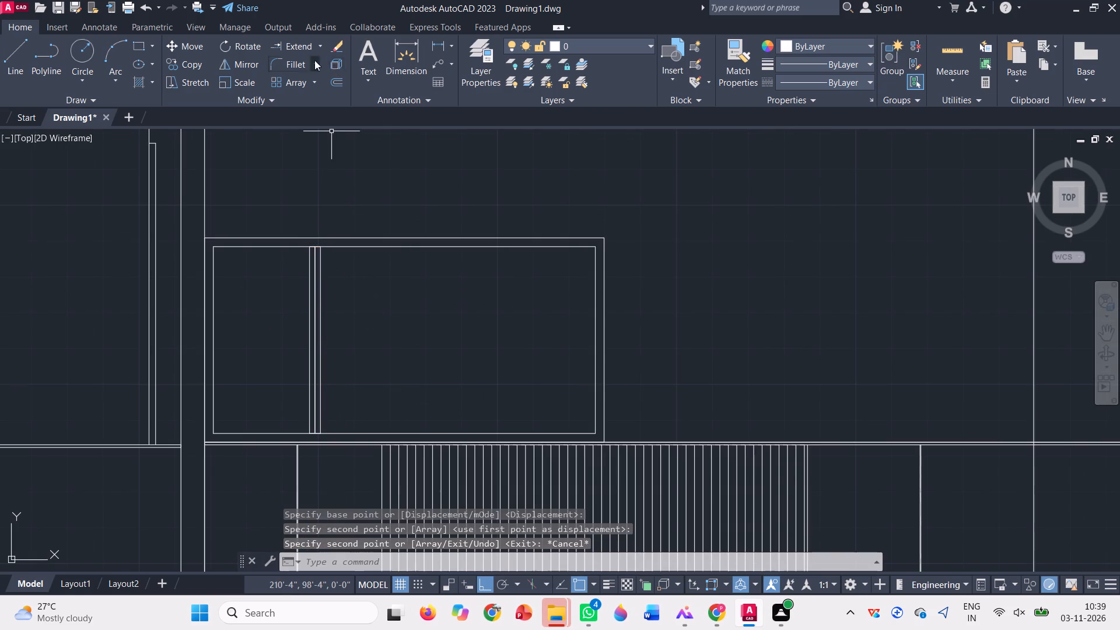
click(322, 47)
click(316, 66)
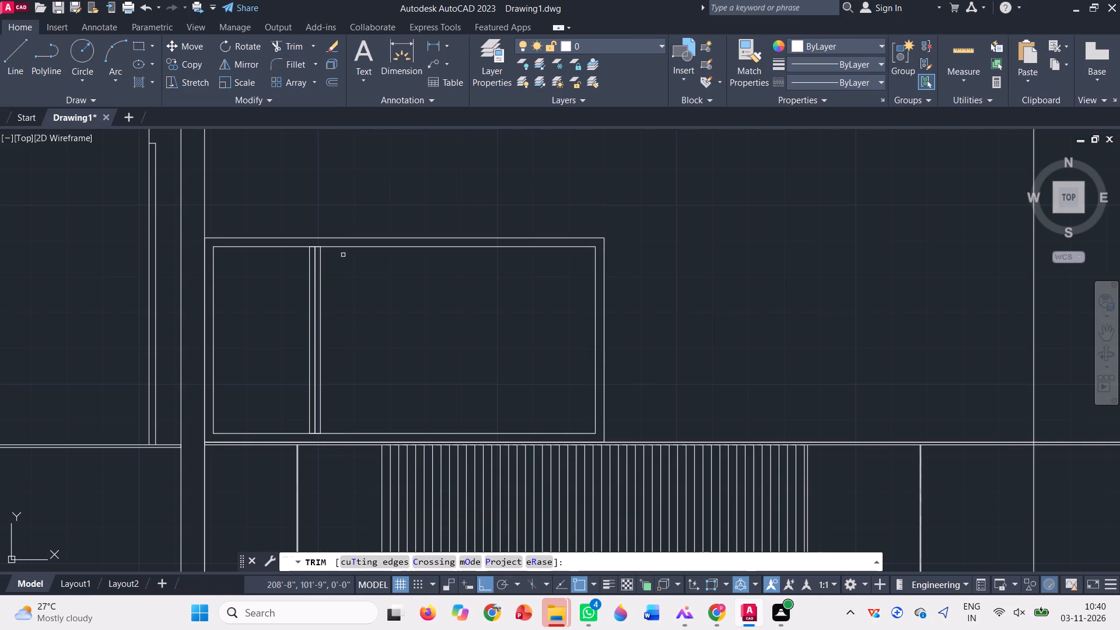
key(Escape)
Draw a rectangular door outline above the balcony's top line, with its lower corner where that line meets the full-height vertical wall line.
scroll(390, 387, down, 2)
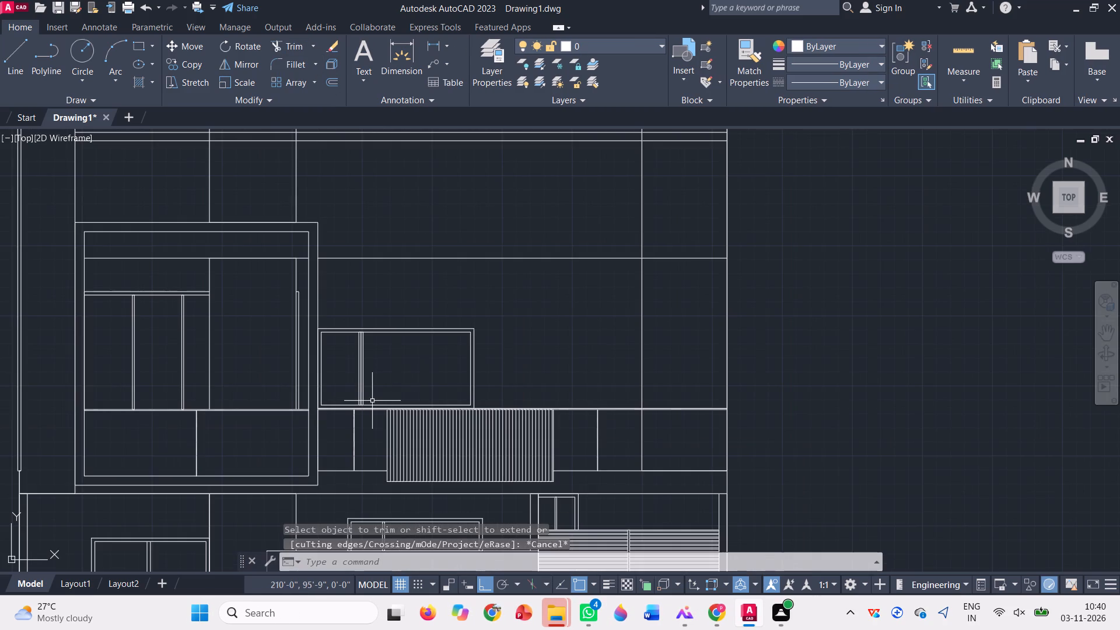
scroll(369, 331, up, 3)
scroll(322, 369, down, 2)
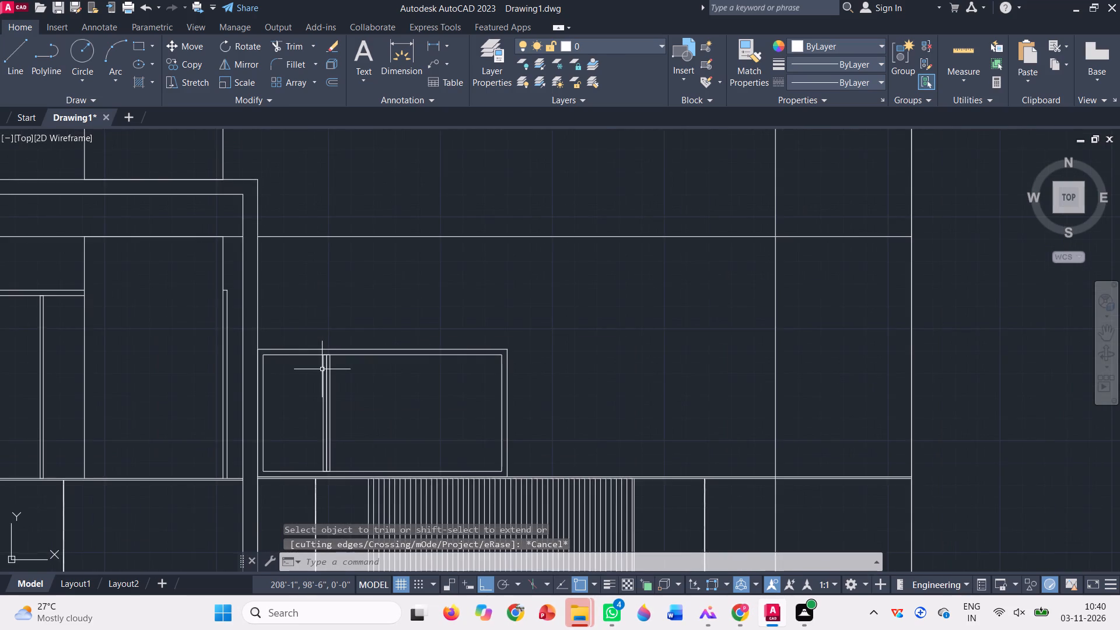
scroll(322, 369, down, 1)
scroll(379, 380, down, 1)
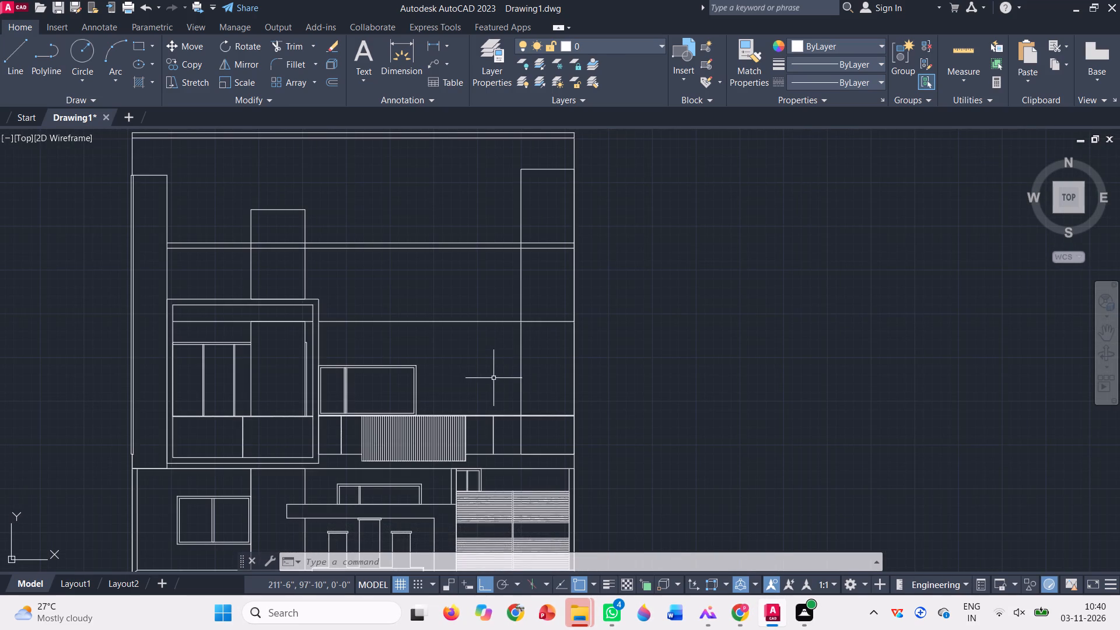
click(138, 47)
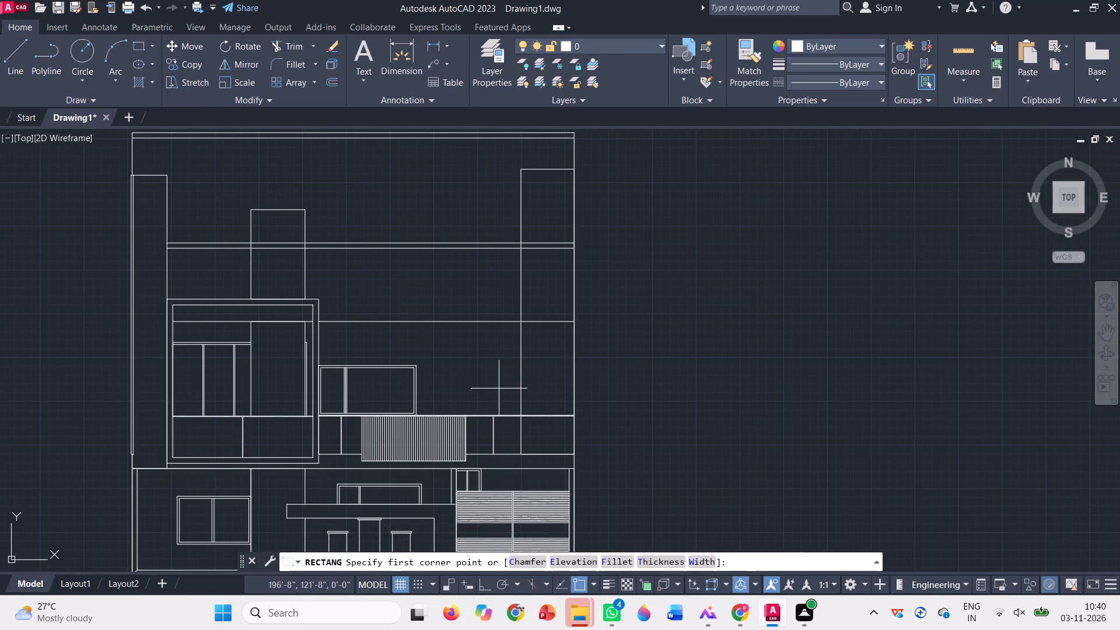
scroll(532, 410, up, 3)
scroll(478, 433, up, 1)
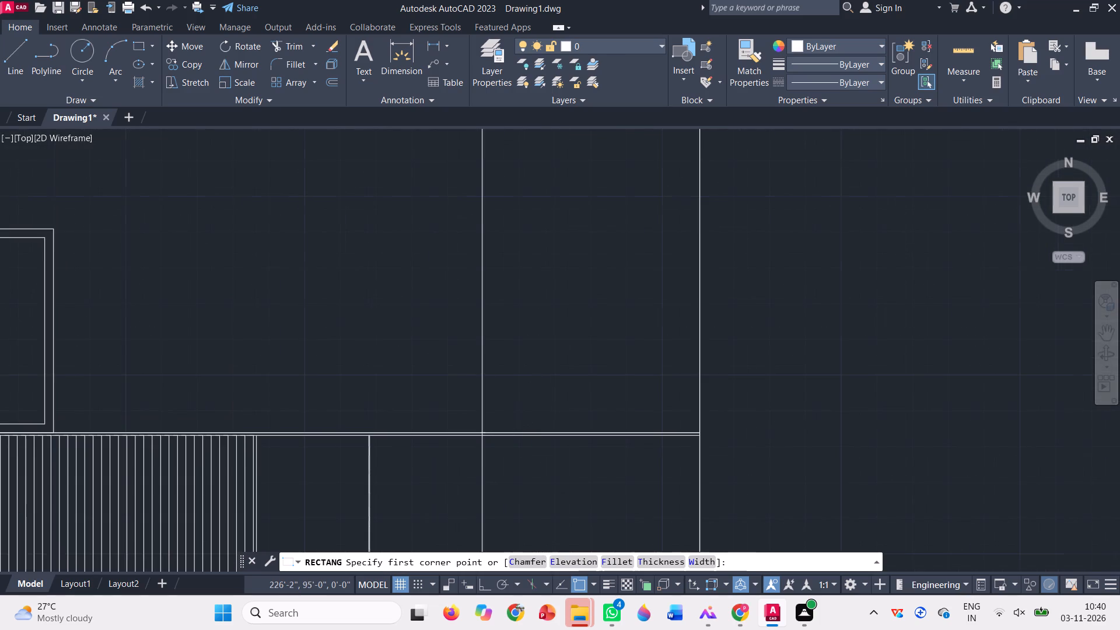
scroll(478, 433, up, 3)
click(498, 443)
scroll(555, 462, down, 3)
scroll(489, 424, down, 3)
scroll(436, 349, up, 1)
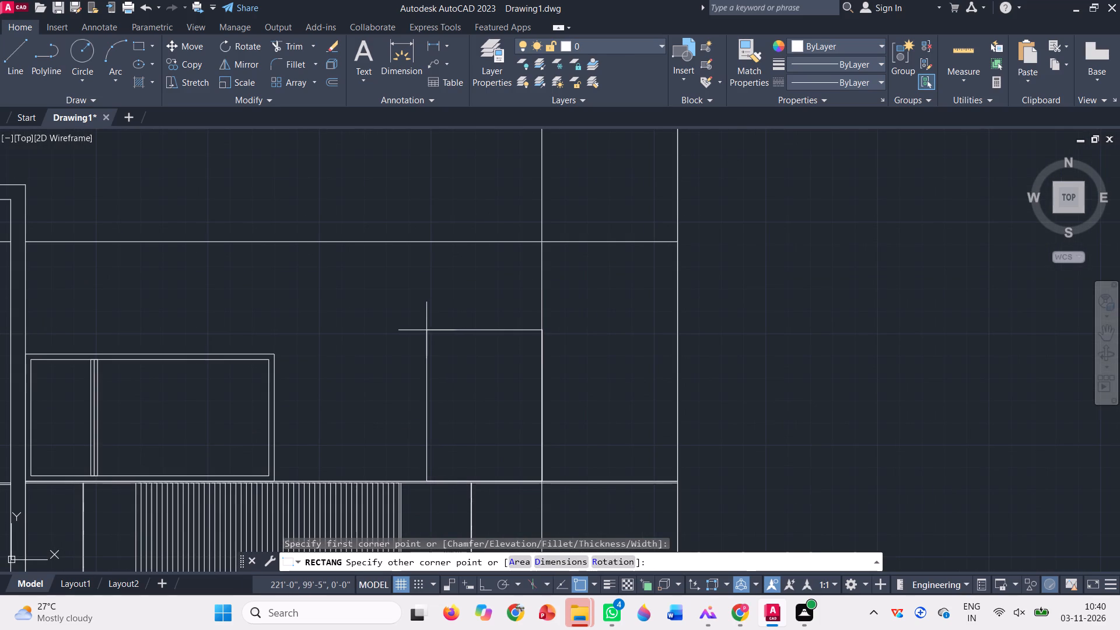
click(425, 345)
scroll(383, 386, down, 1)
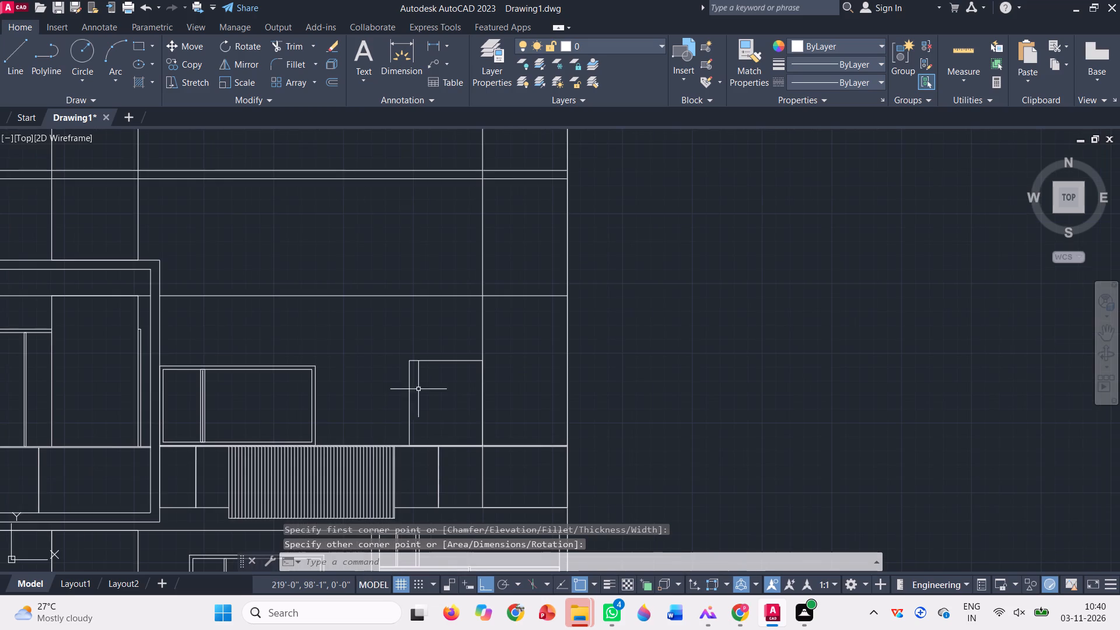
Offset the new door outline inward by 2" to form its inner frame.
scroll(449, 394, up, 2)
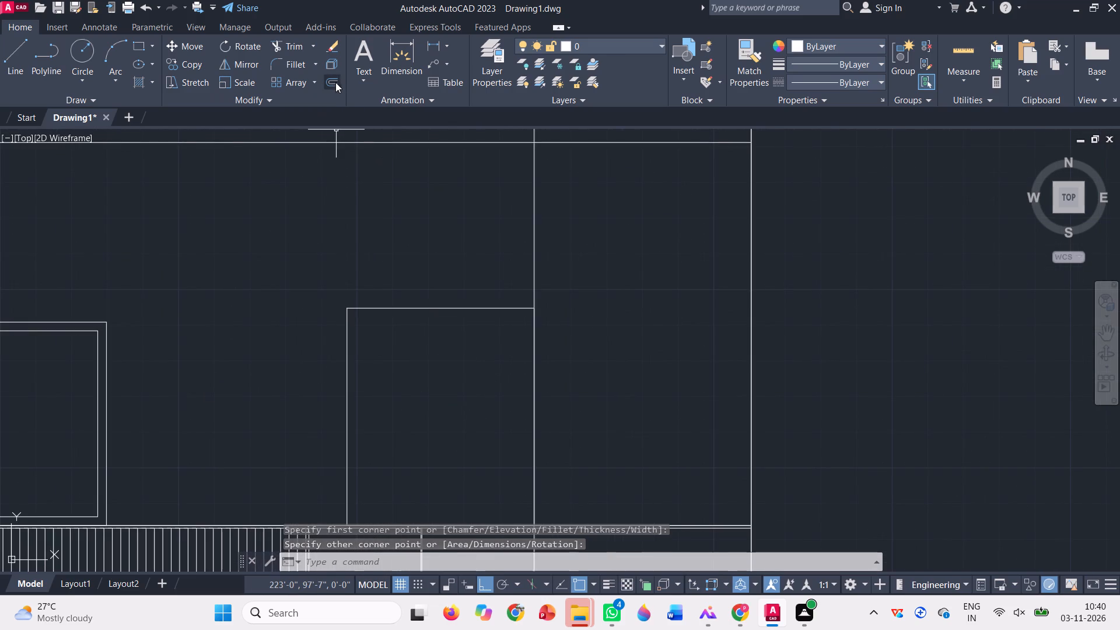
click(334, 82)
key(space)
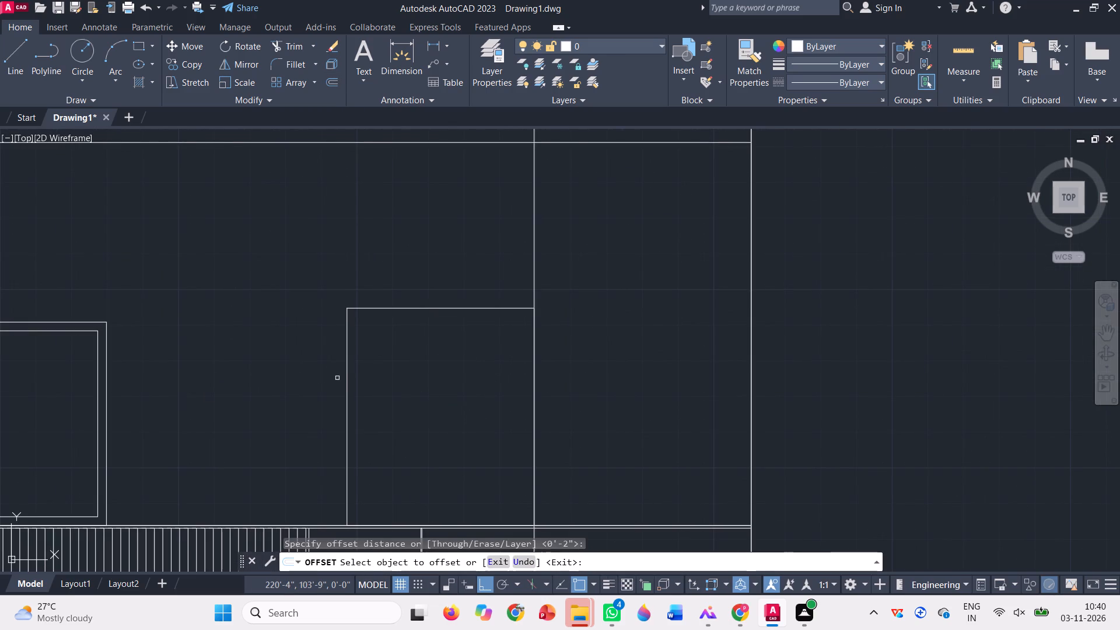
click(344, 384)
click(346, 386)
click(374, 397)
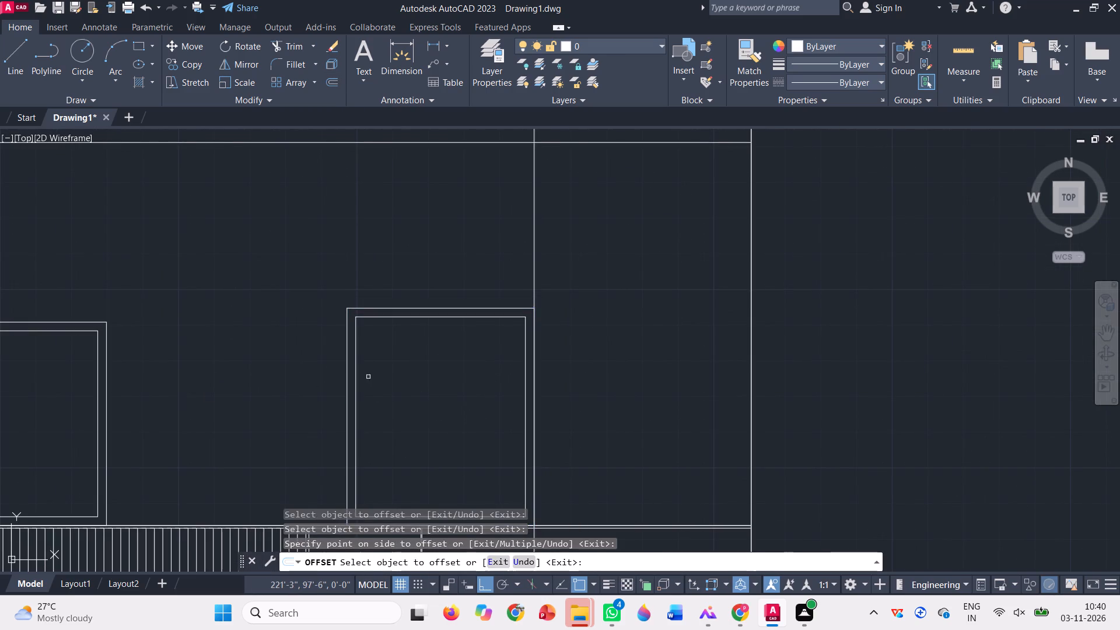
scroll(368, 369, down, 2)
key(Escape)
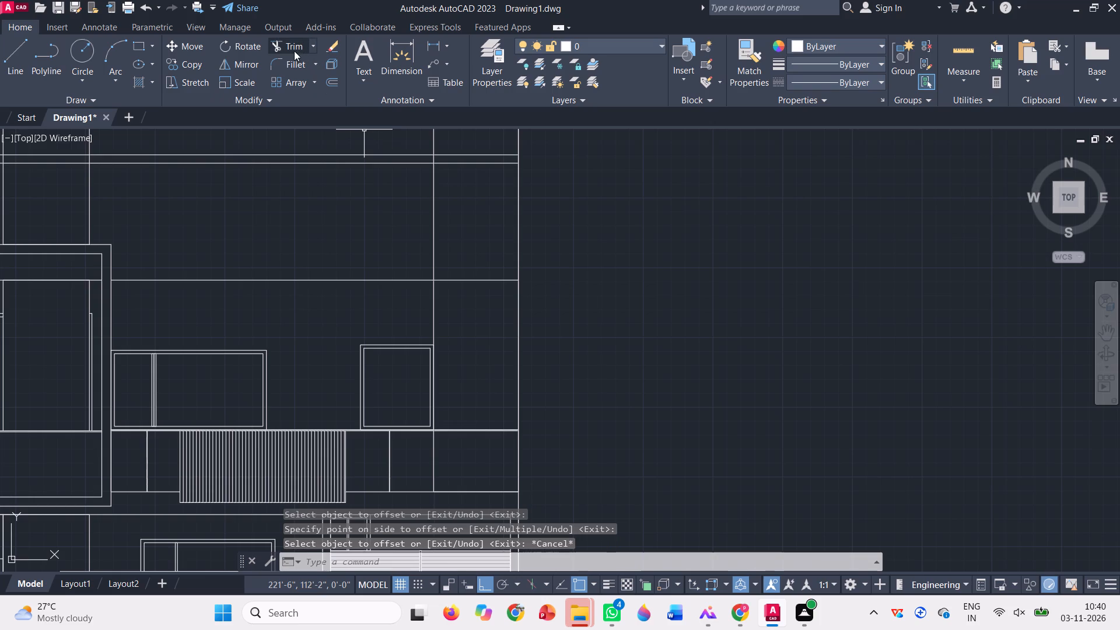
Trim away the bottom edge of the new door's inner frame.
click(292, 50)
scroll(404, 414, up, 3)
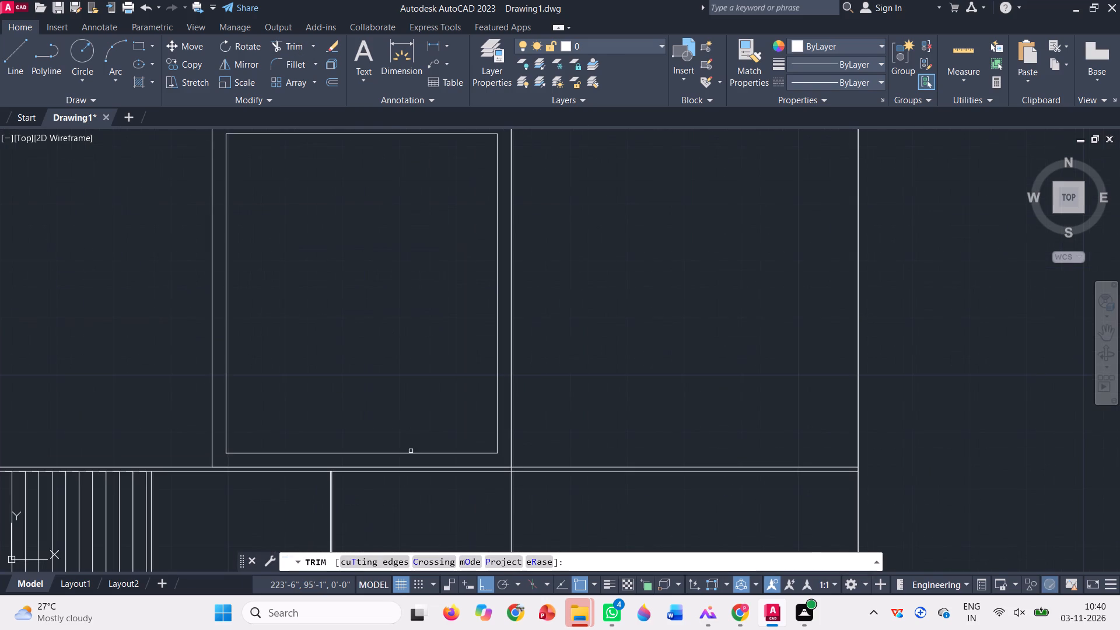
click(412, 452)
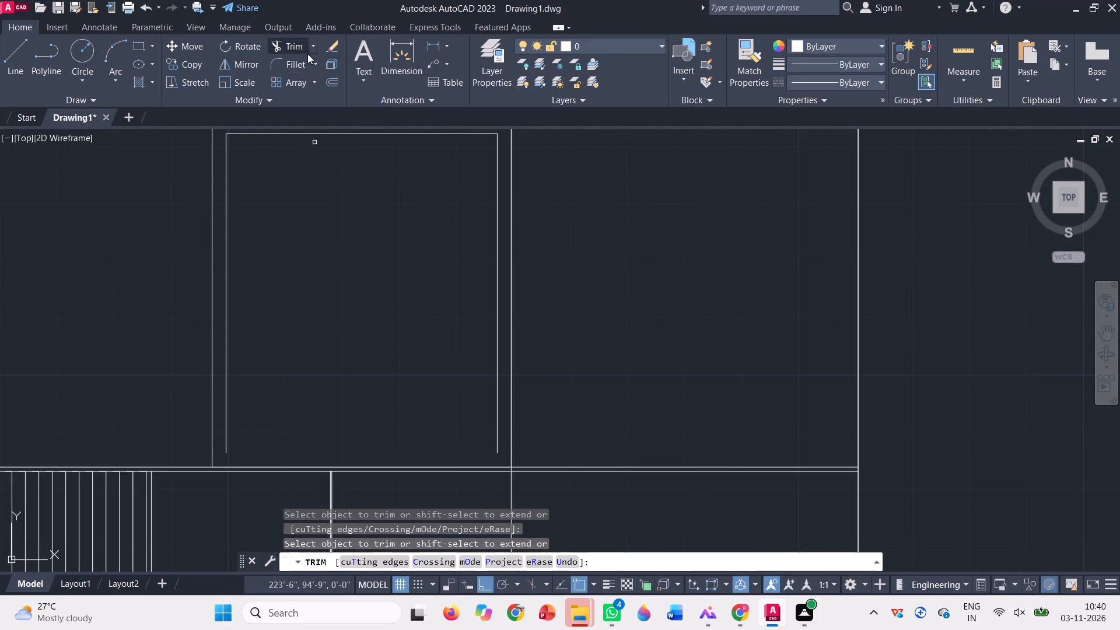
Extend both vertical sides of the new door's inner frame down to the balcony's top line.
click(313, 48)
click(320, 94)
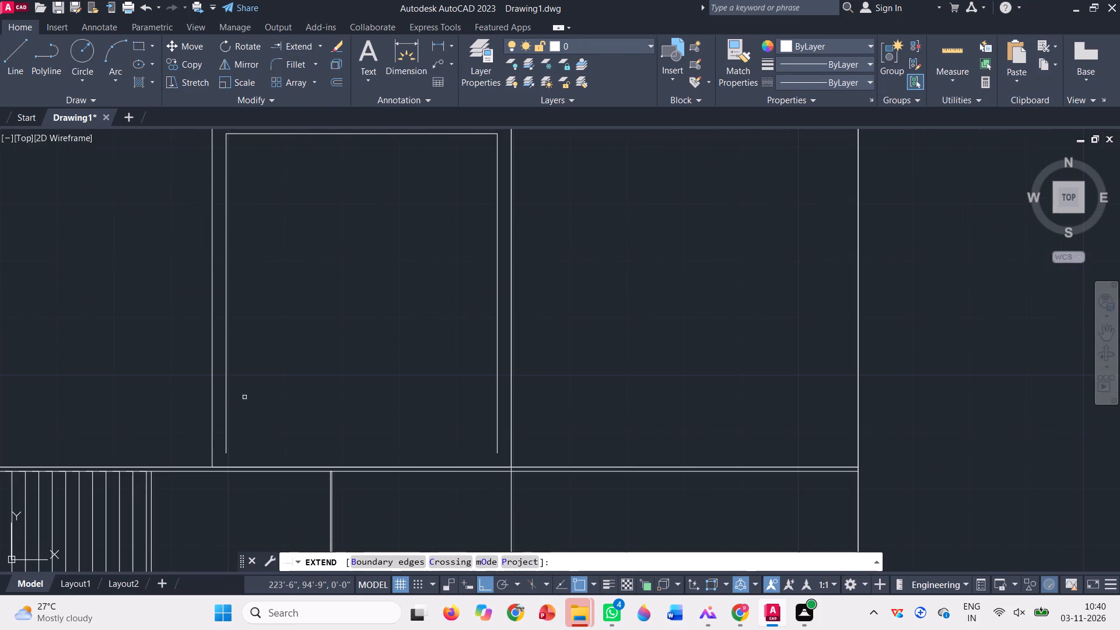
click(222, 402)
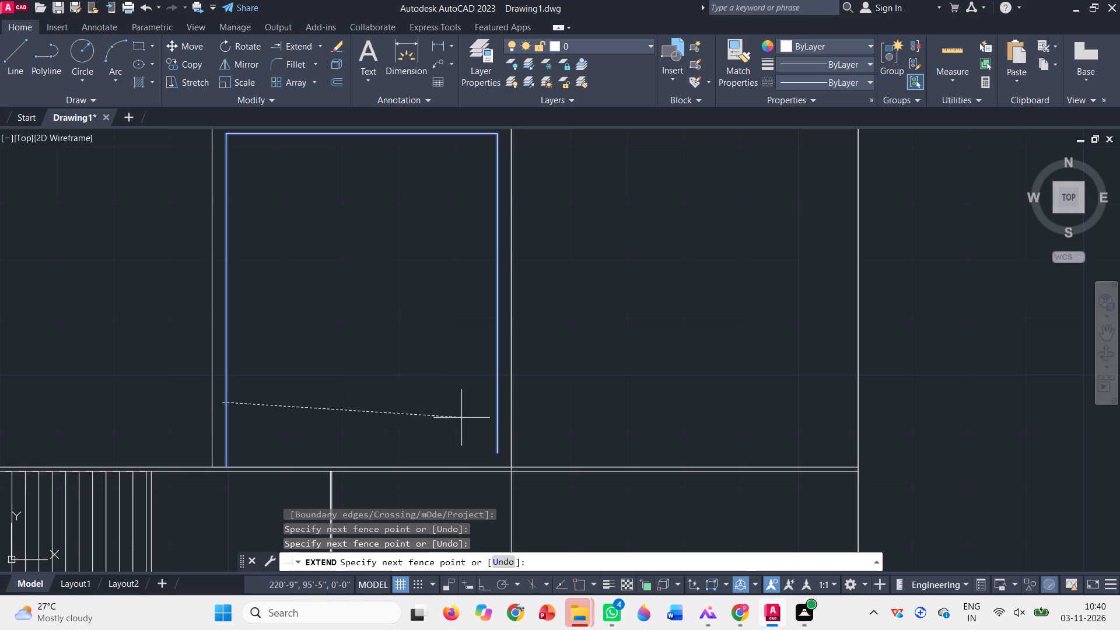
click(505, 433)
key(Escape)
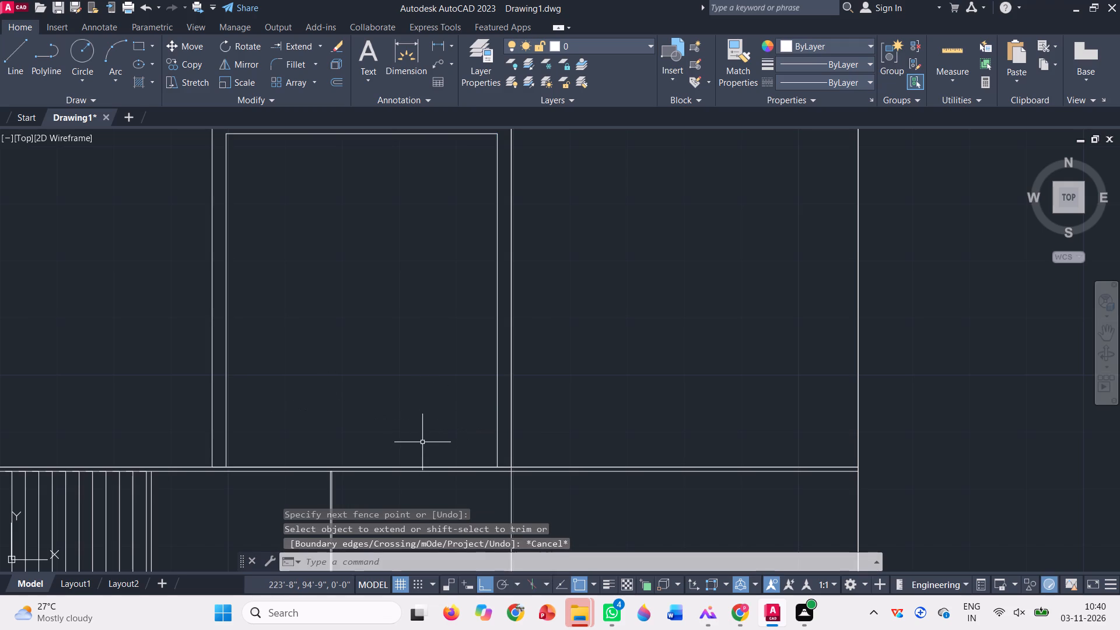
scroll(422, 442, down, 2)
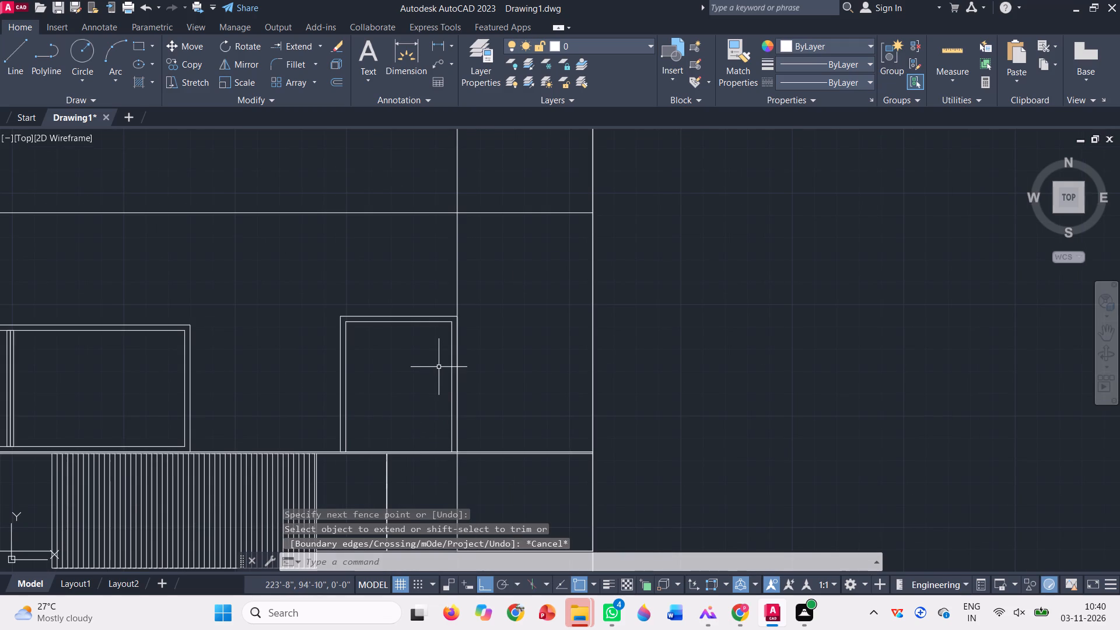
Draw a thin vertical mullion rectangle from the midpoint of the door's inner frame top edge down to the balcony's top line.
scroll(439, 367, up, 1)
click(139, 50)
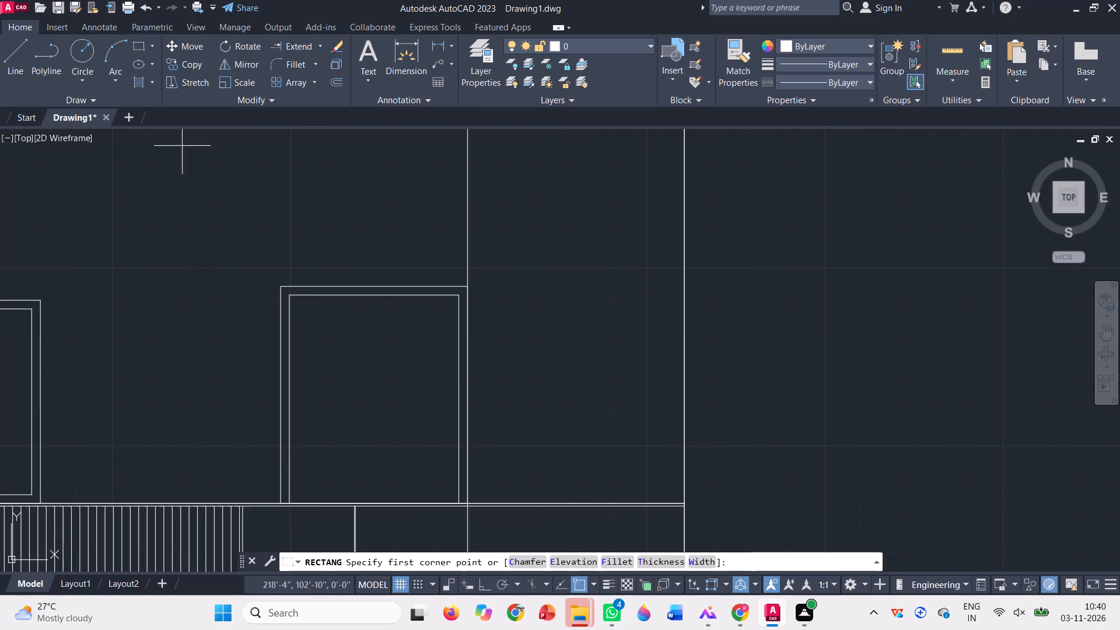
click(374, 297)
scroll(377, 492, up, 3)
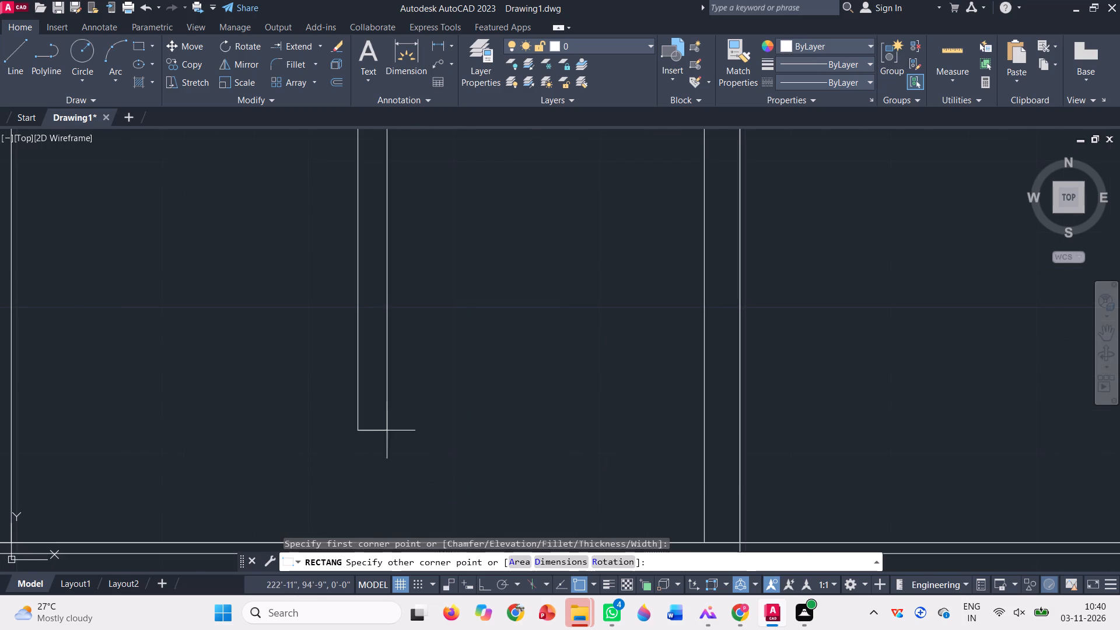
scroll(387, 430, down, 3)
scroll(378, 466, up, 3)
click(393, 433)
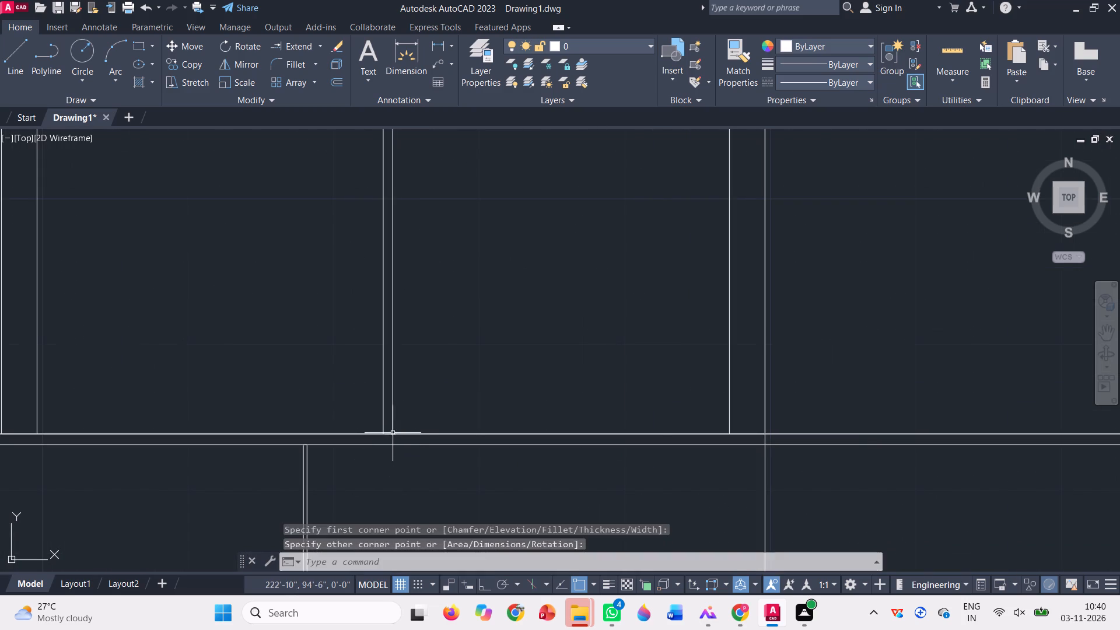
scroll(360, 460, down, 3)
Move the door's mullion sideways by half its width so its top midpoint sits on the inner frame's centre.
click(402, 354)
click(300, 312)
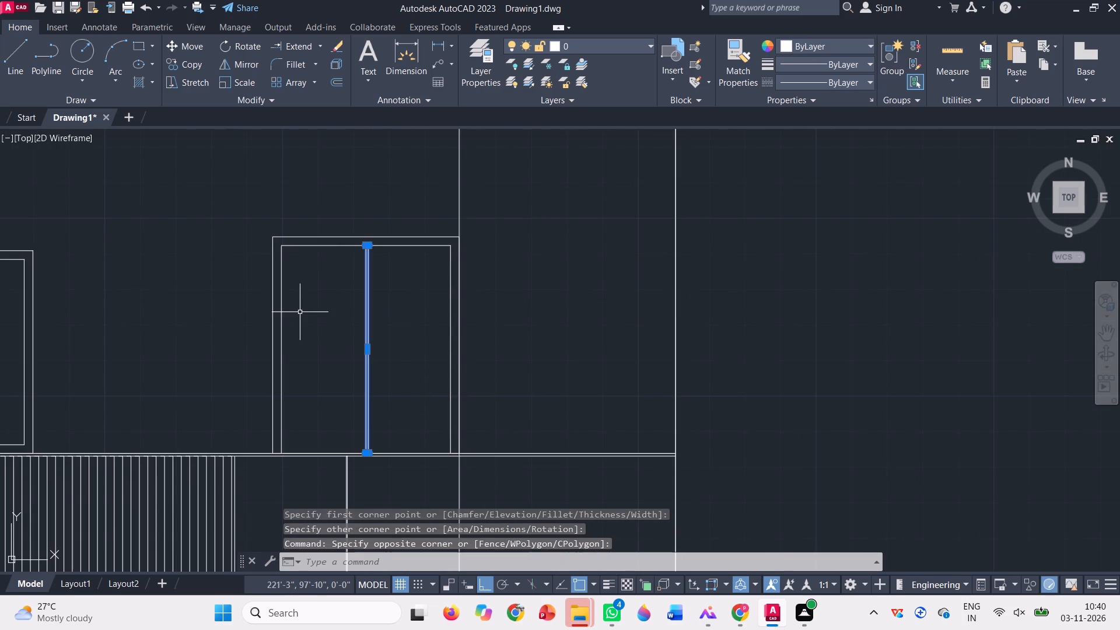
text(m)
key(space)
scroll(366, 220, up, 3)
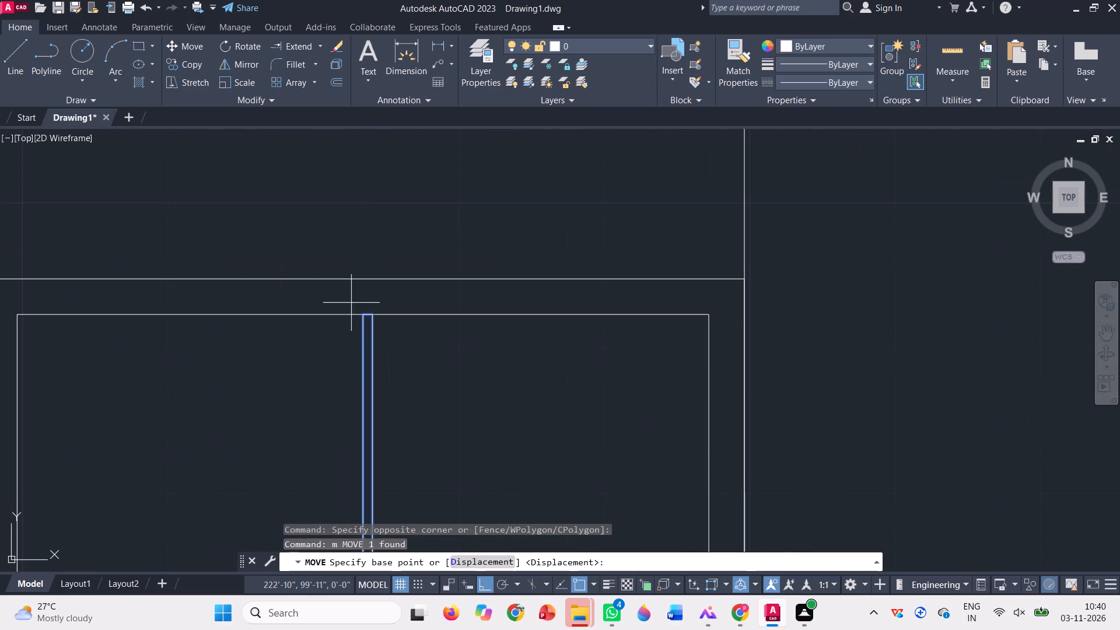
scroll(379, 307, up, 4)
click(307, 355)
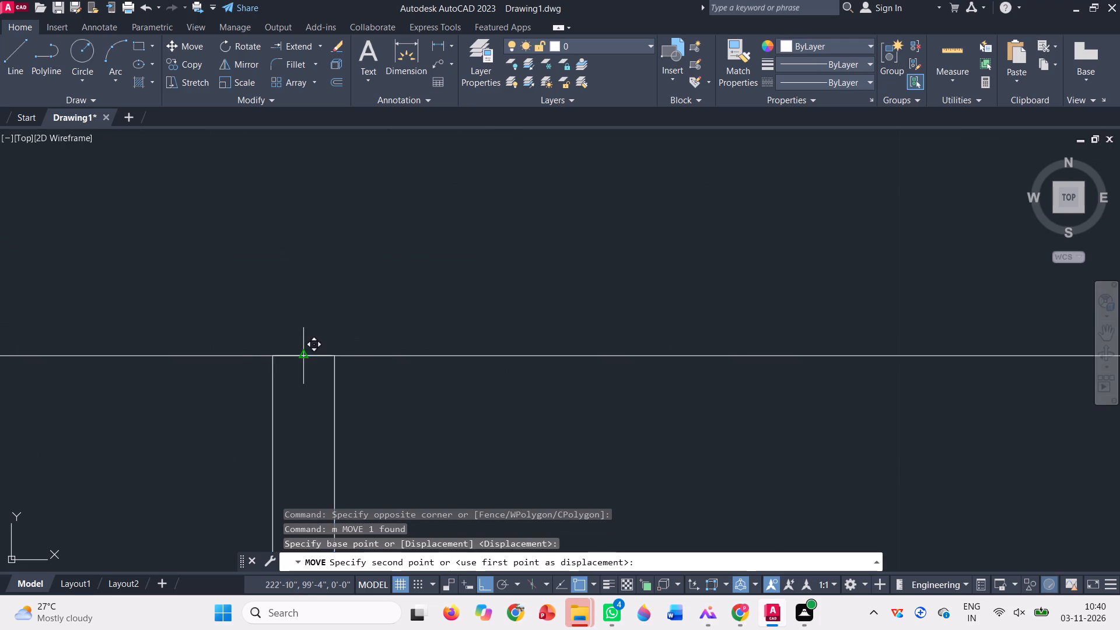
click(272, 353)
scroll(416, 292, down, 7)
scroll(348, 300, down, 1)
scroll(337, 422, up, 1)
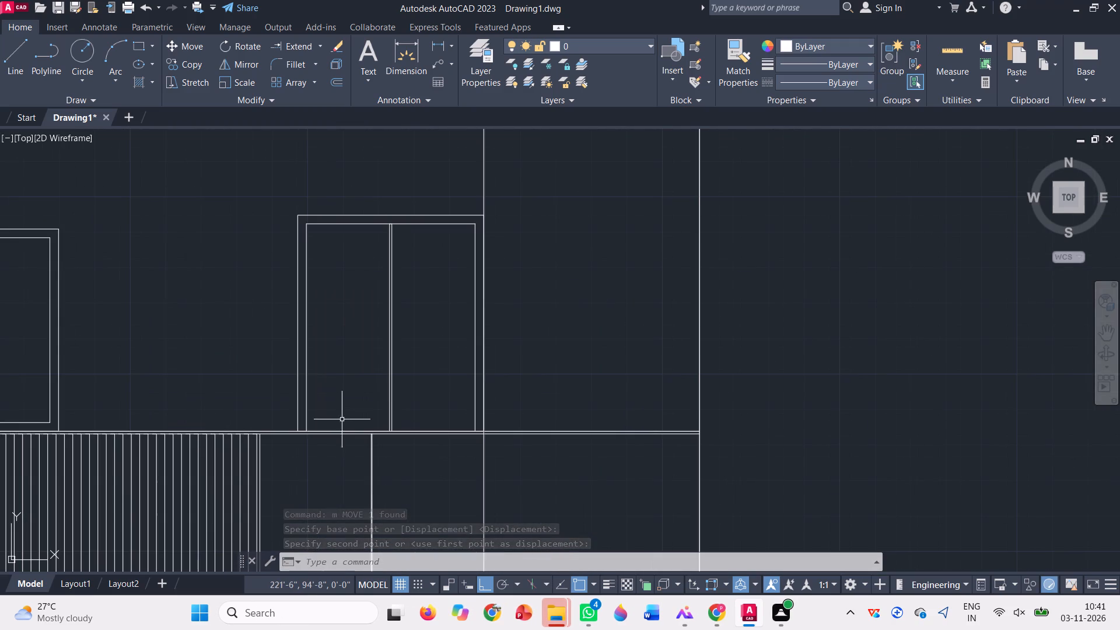
drag(344, 413, 288, 288)
key(Escape)
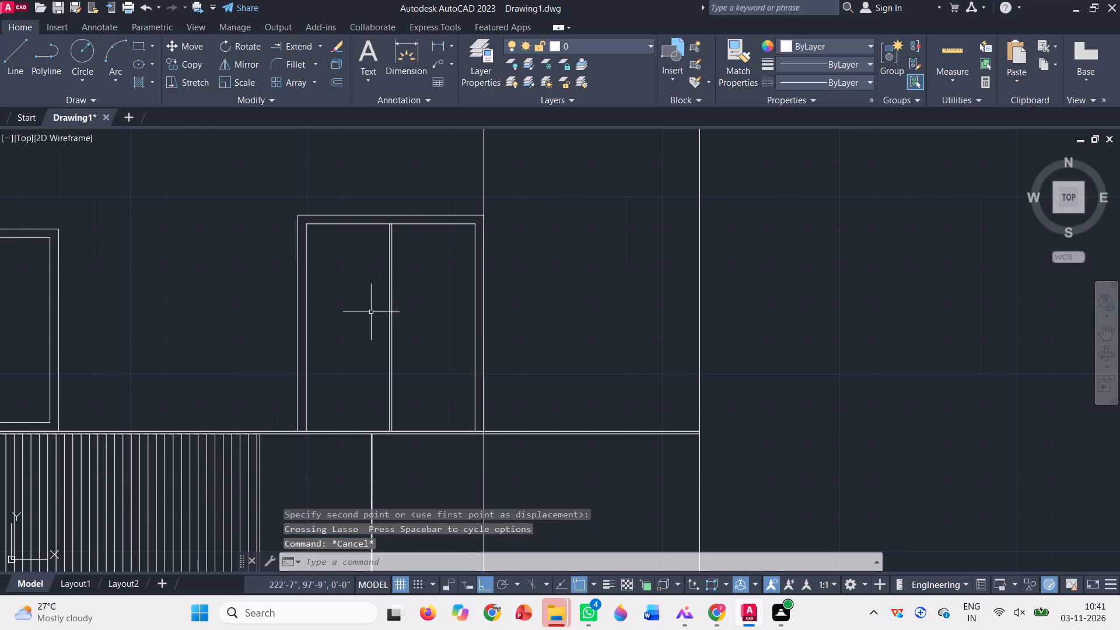
Draw a small stepped line in the door's first leaf, rising from the balcony's top line, with about 4" tread and 2" riser, plus another tread.
click(23, 60)
scroll(340, 439, up, 1)
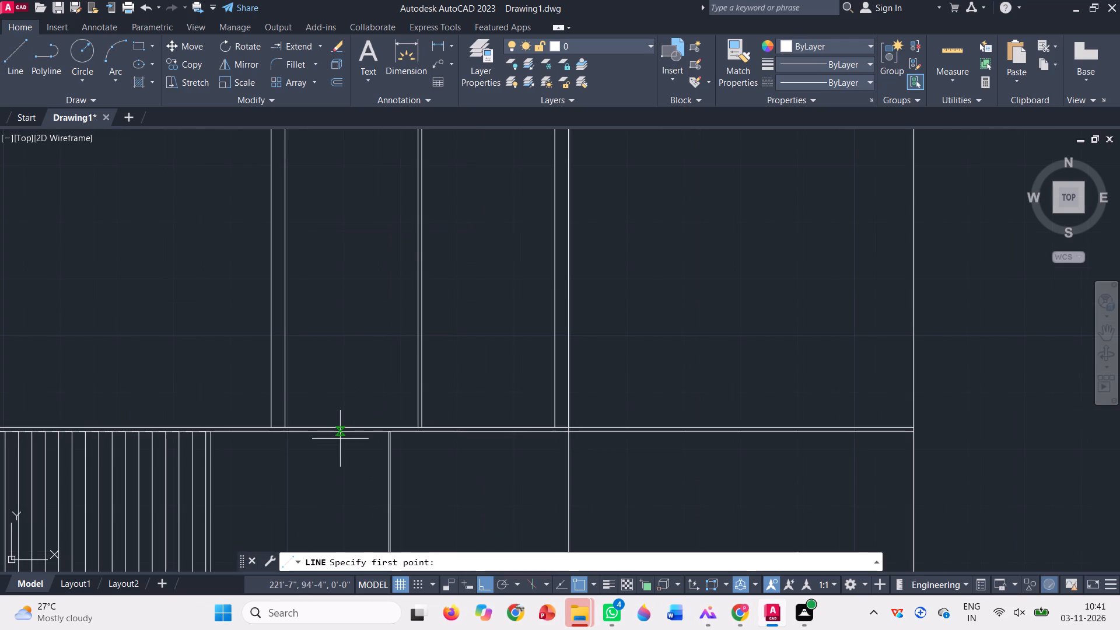
scroll(338, 430, up, 1)
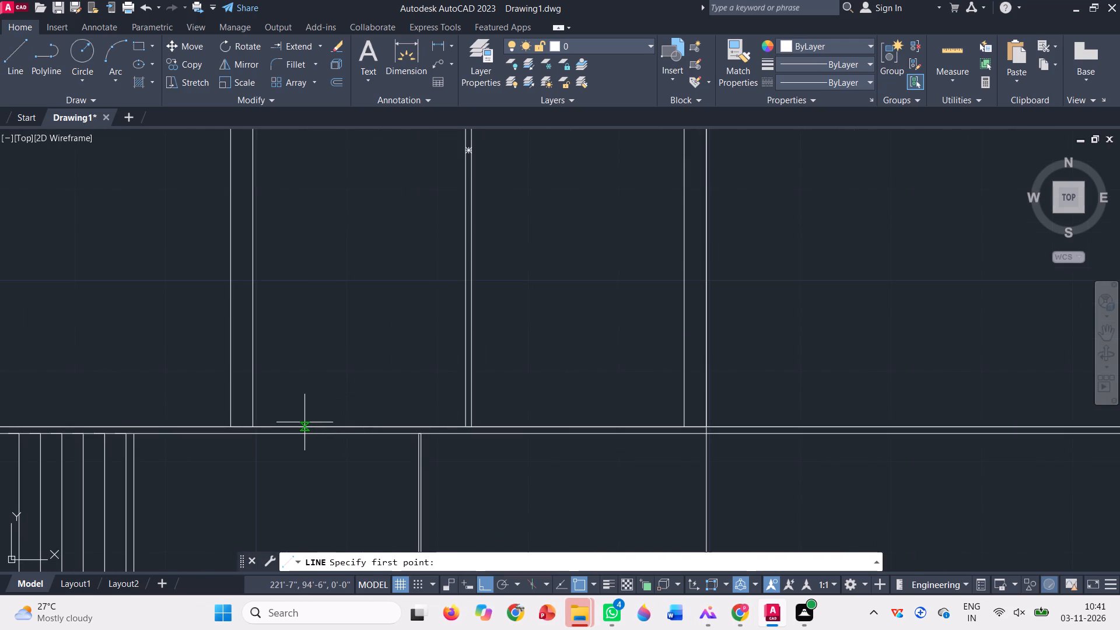
click(289, 422)
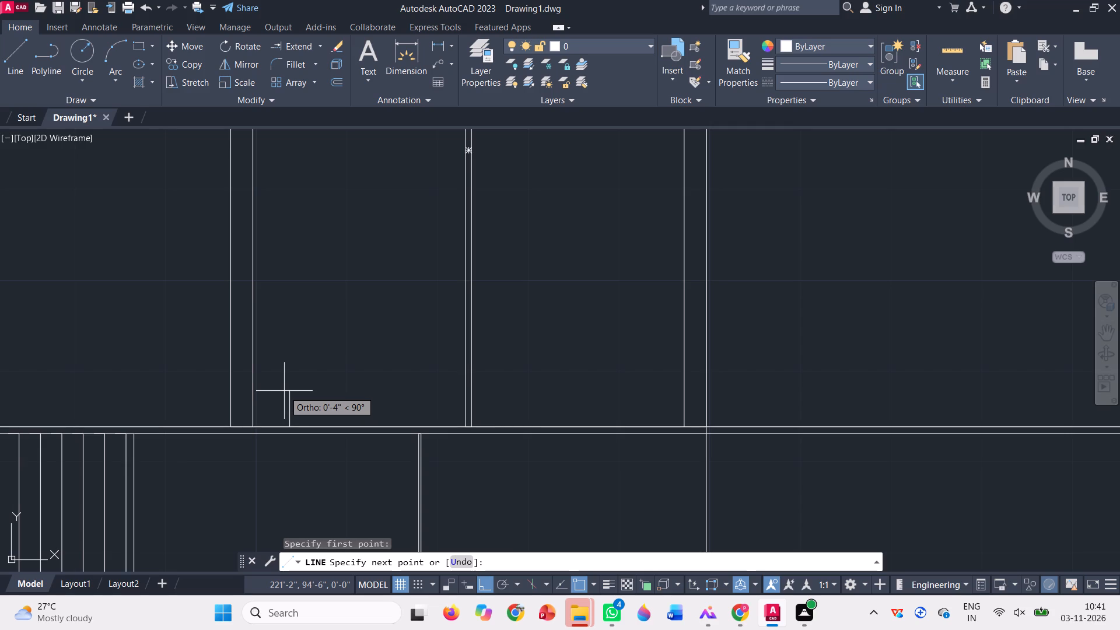
scroll(284, 391, down, 3)
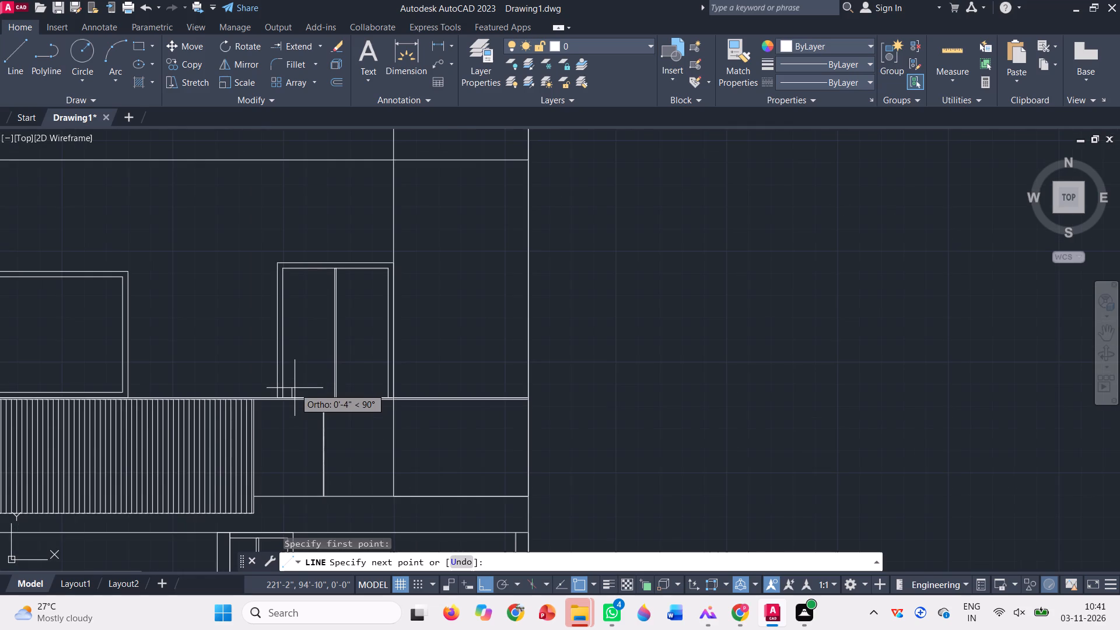
scroll(297, 385, up, 1)
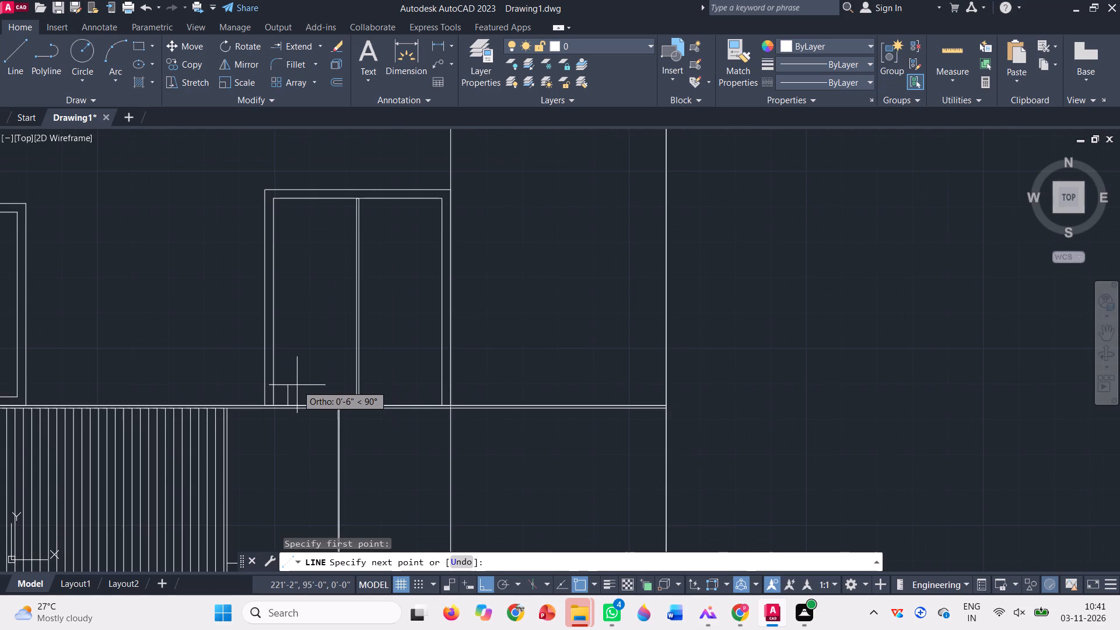
scroll(297, 405, up, 3)
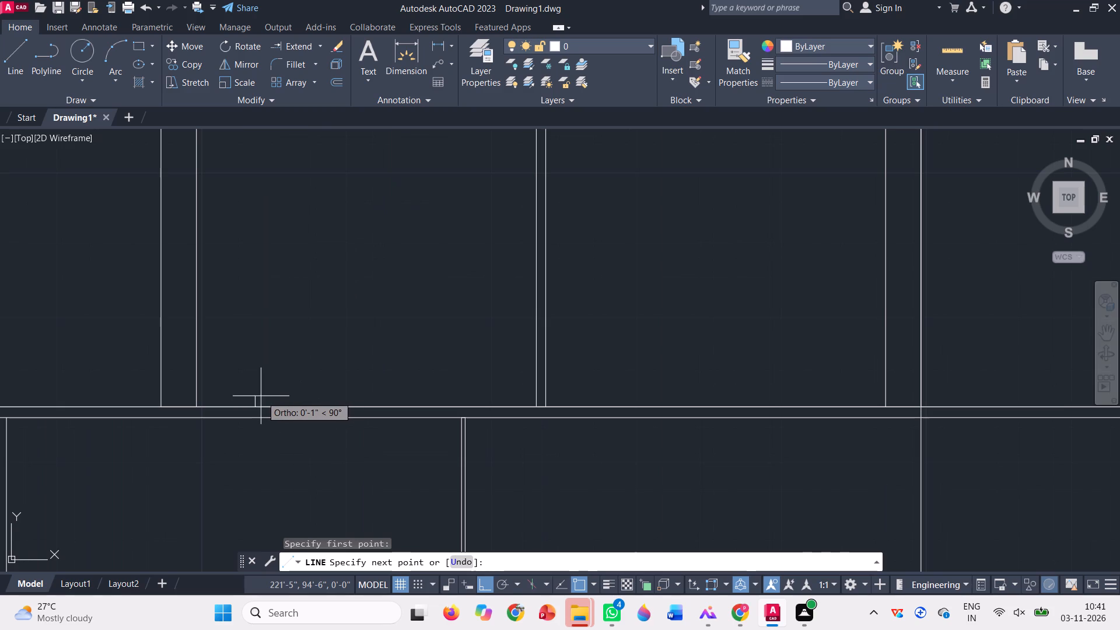
click(256, 400)
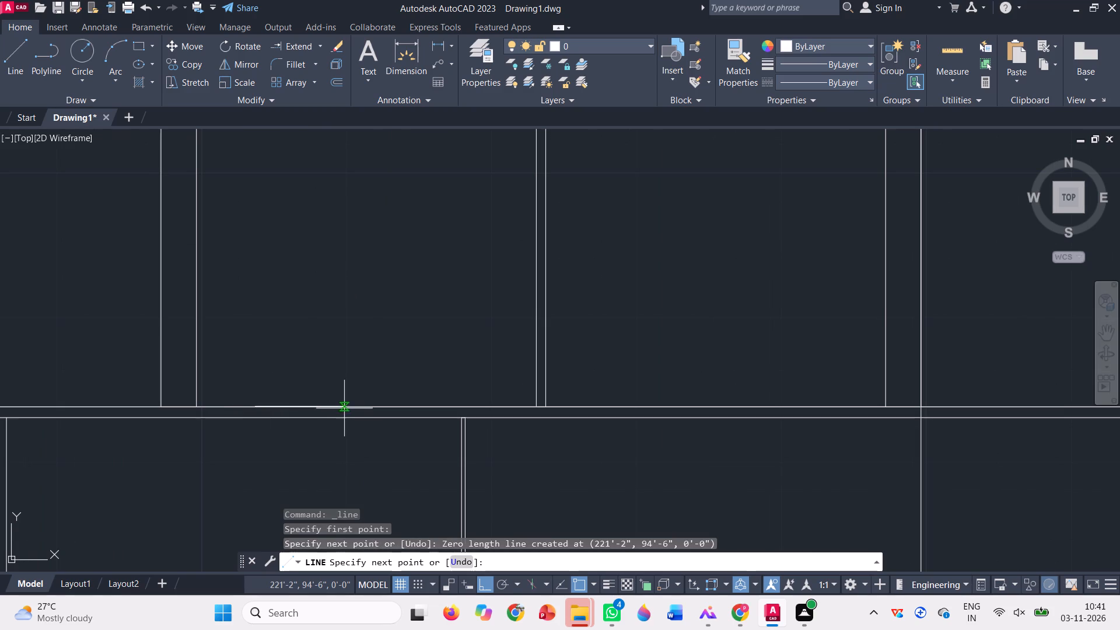
scroll(256, 397, up, 3)
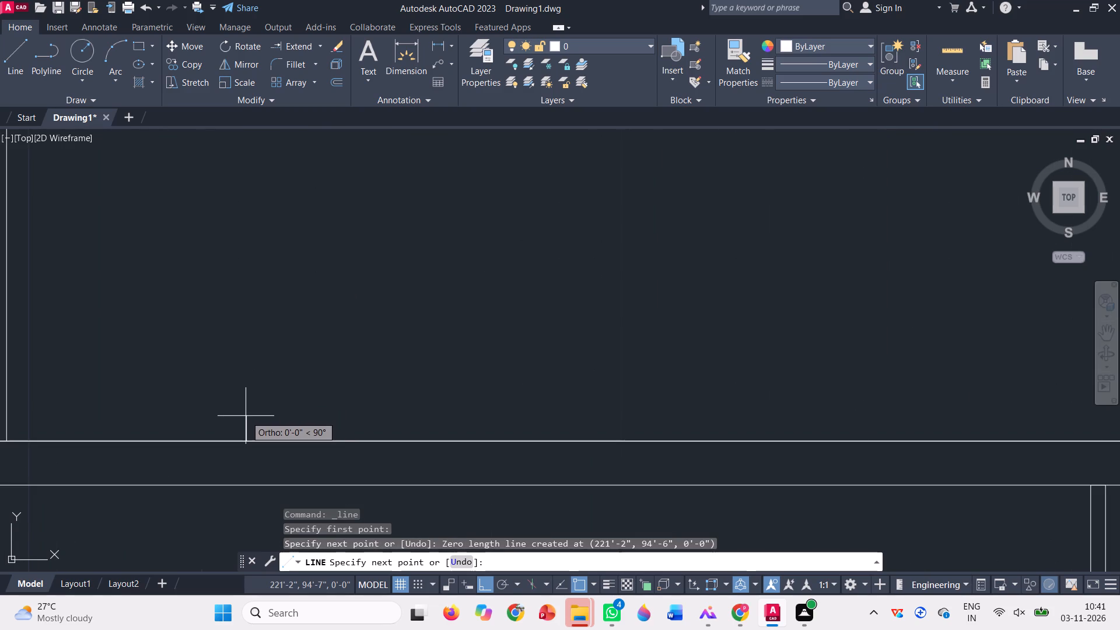
click(246, 416)
scroll(228, 417, down, 2)
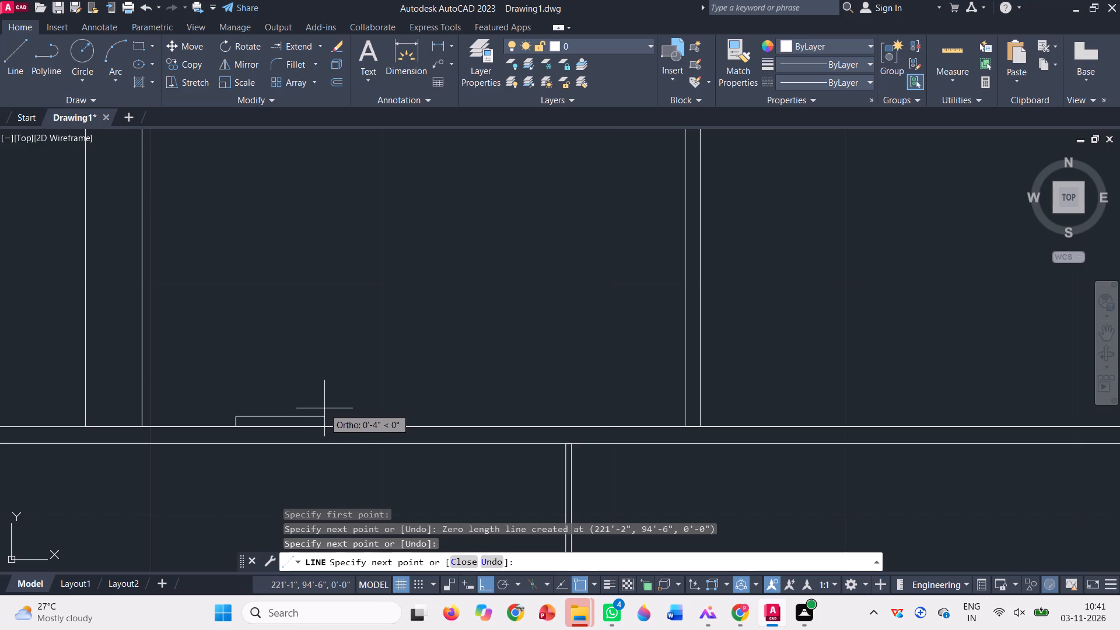
click(328, 410)
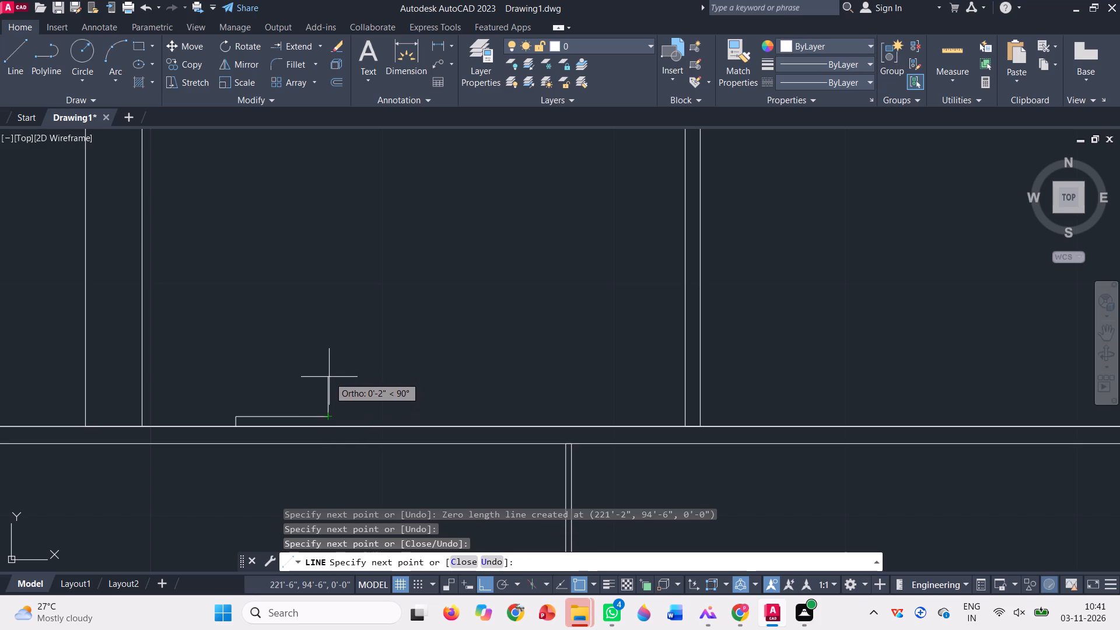
click(330, 372)
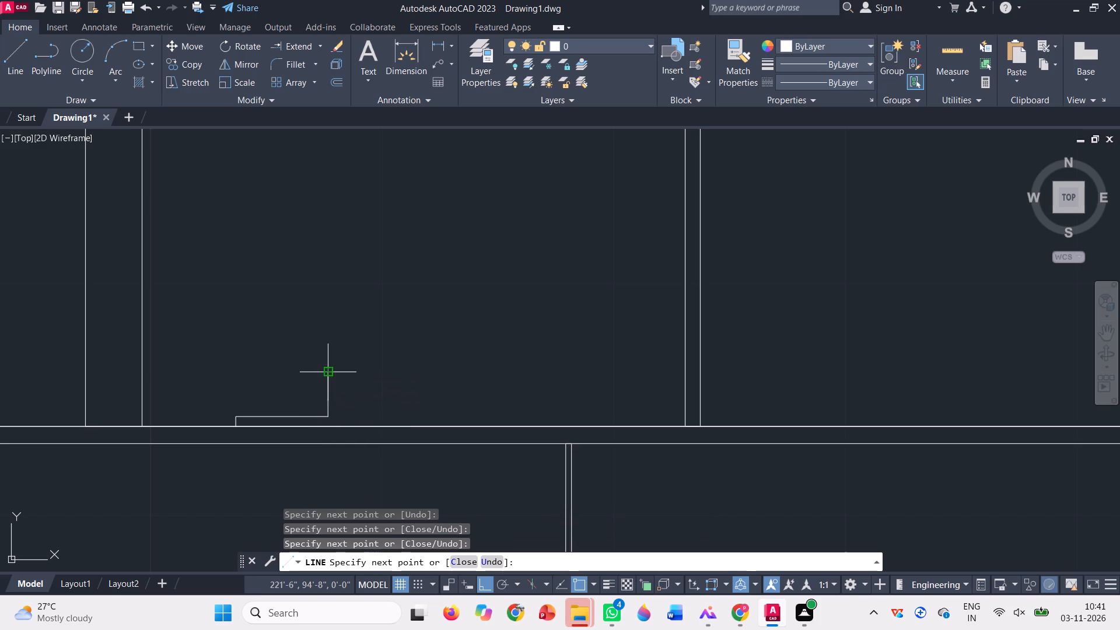
click(405, 367)
scroll(342, 411, down, 2)
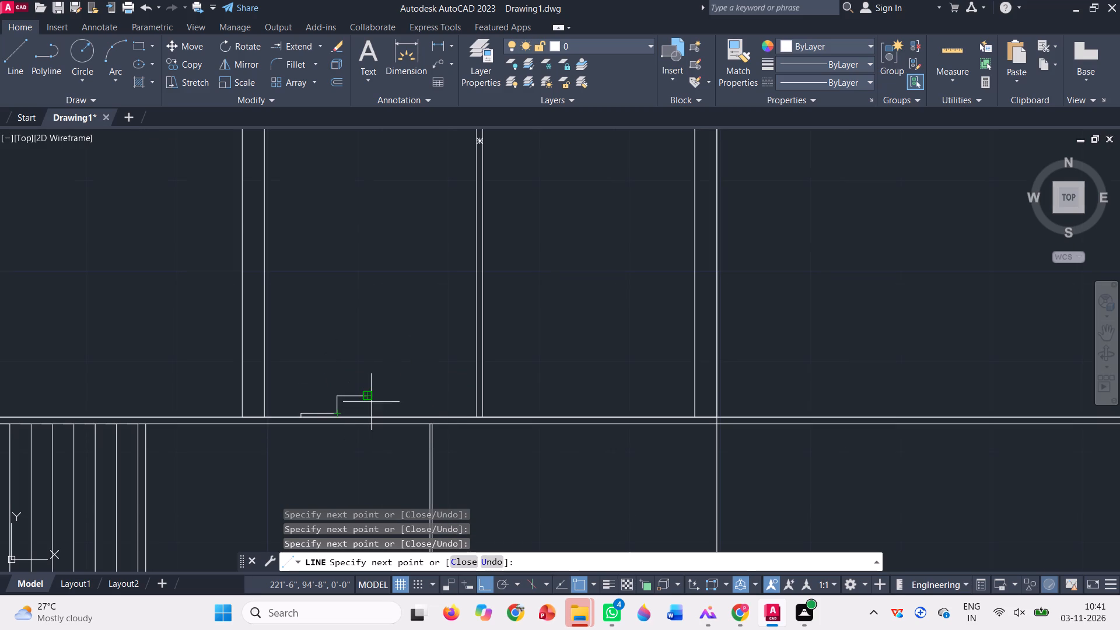
key(Escape)
Erase the uppermost horizontal tread of the small stepped line.
click(356, 404)
click(353, 392)
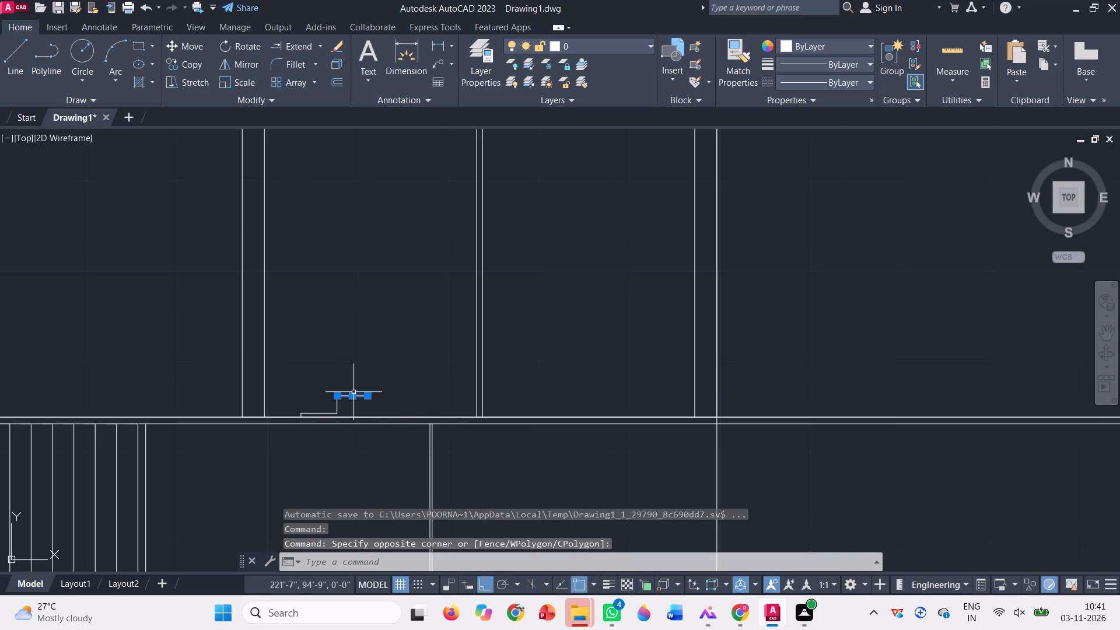
key(Delete)
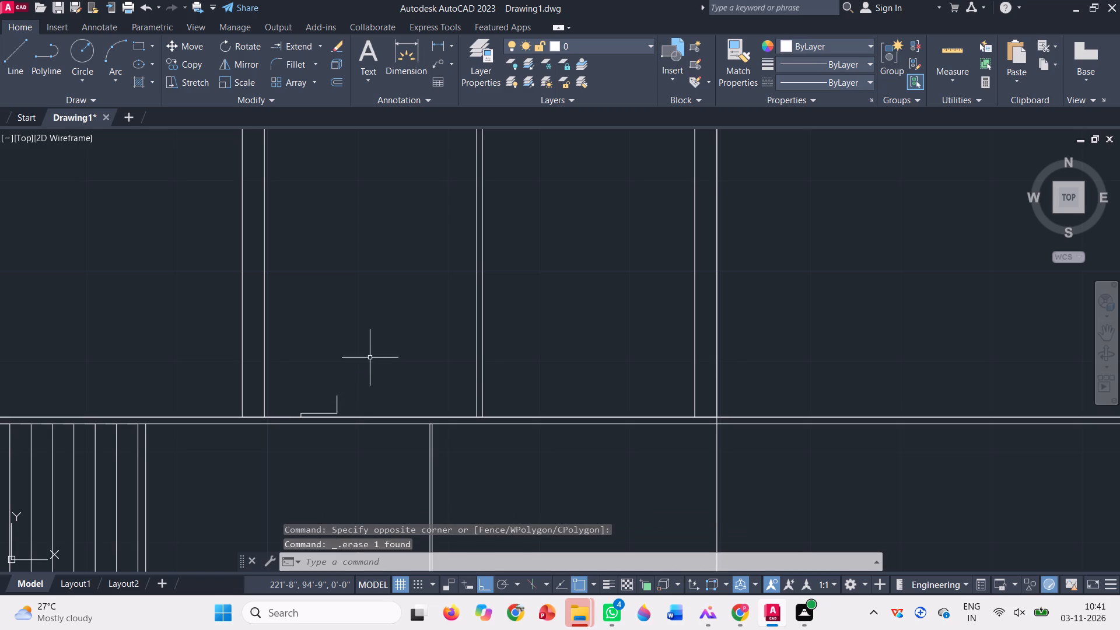
Copy the tread and riser pair four times end to end, with Ortho off, forming a stair profile up to the door's mullion.
scroll(337, 392, up, 4)
scroll(347, 434, down, 2)
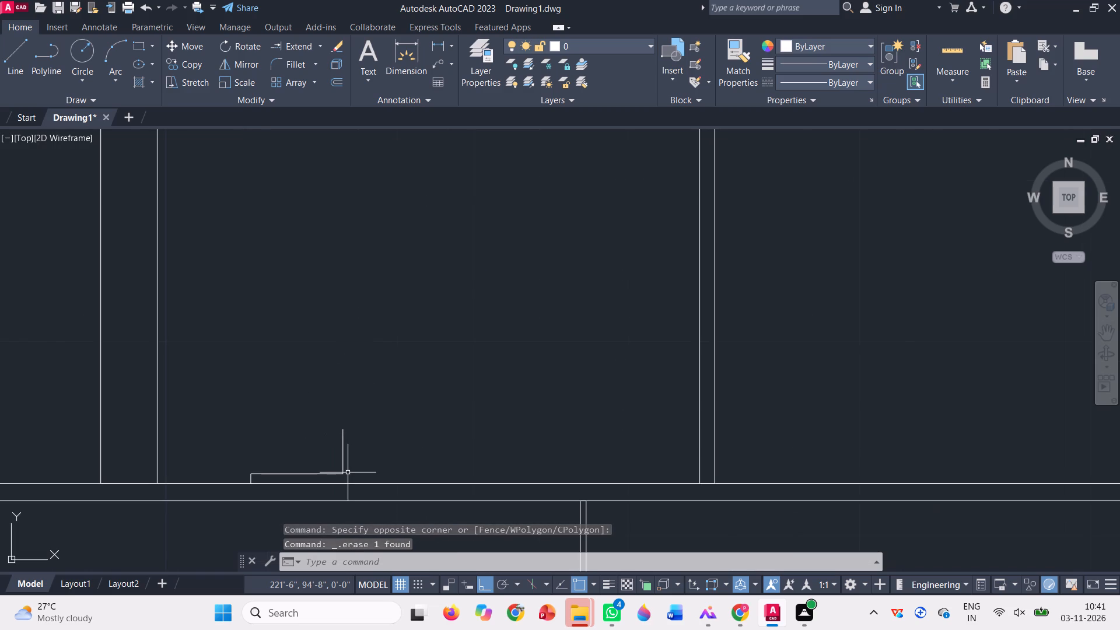
click(348, 480)
click(329, 445)
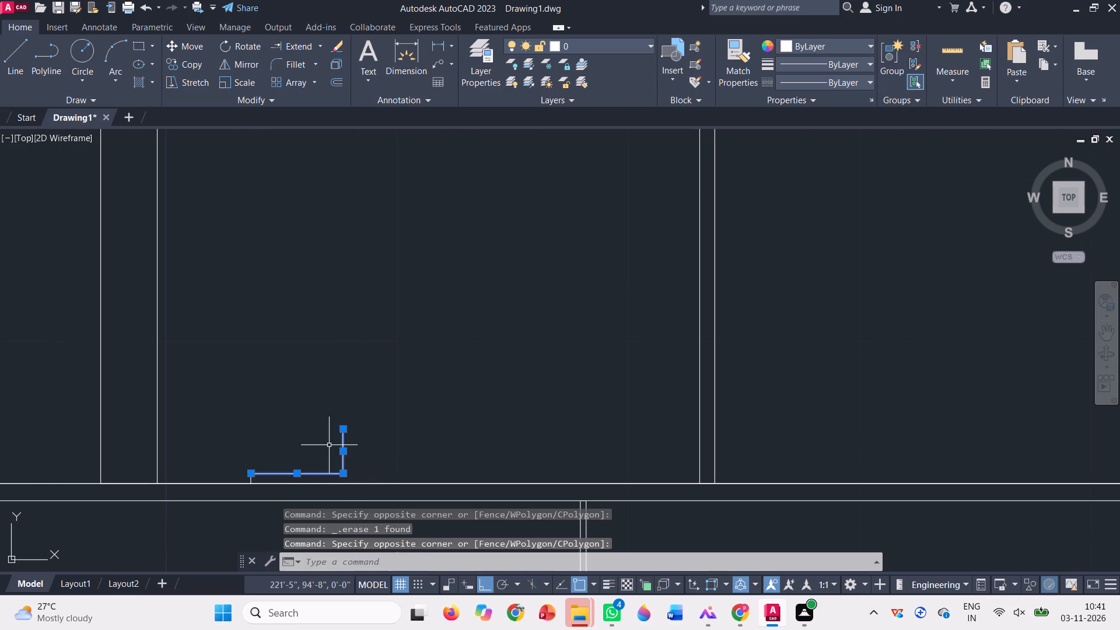
text(co)
key(space)
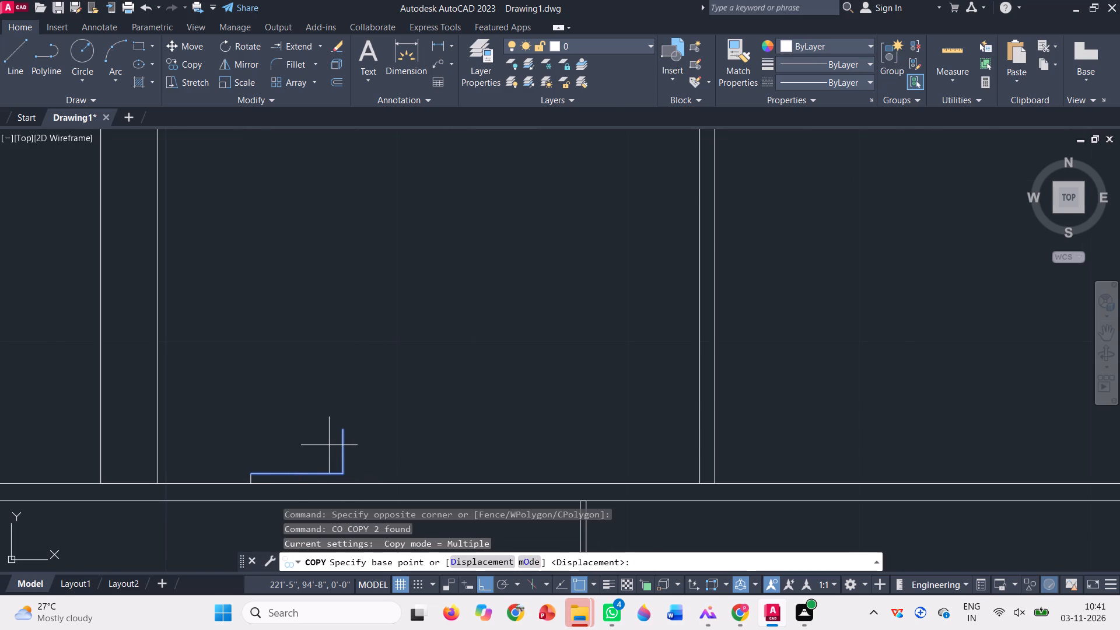
scroll(290, 477, up, 3)
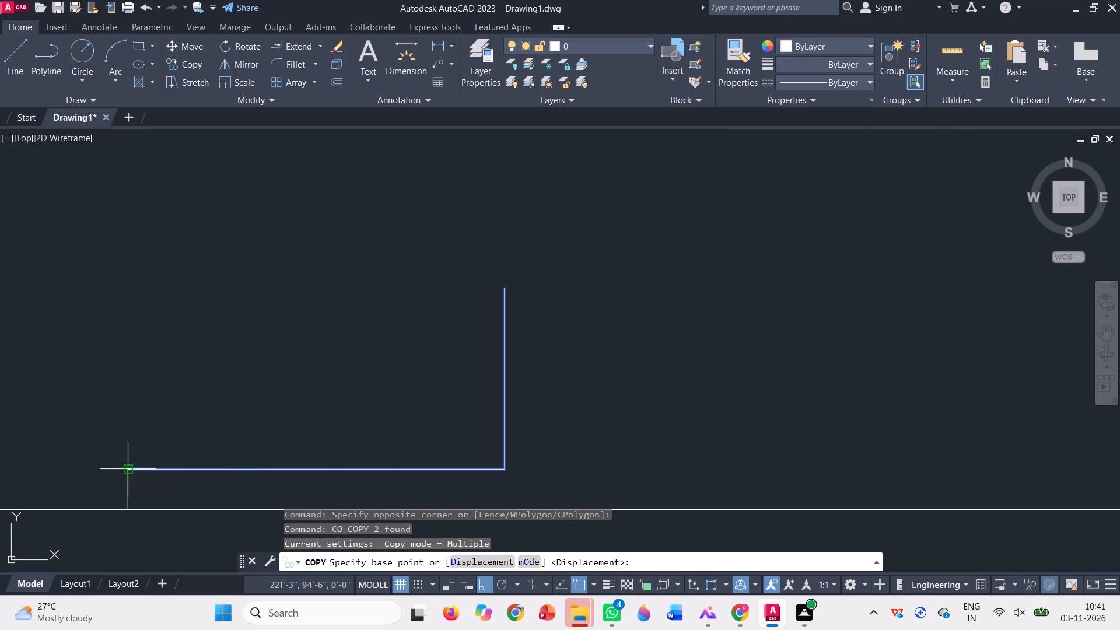
click(124, 473)
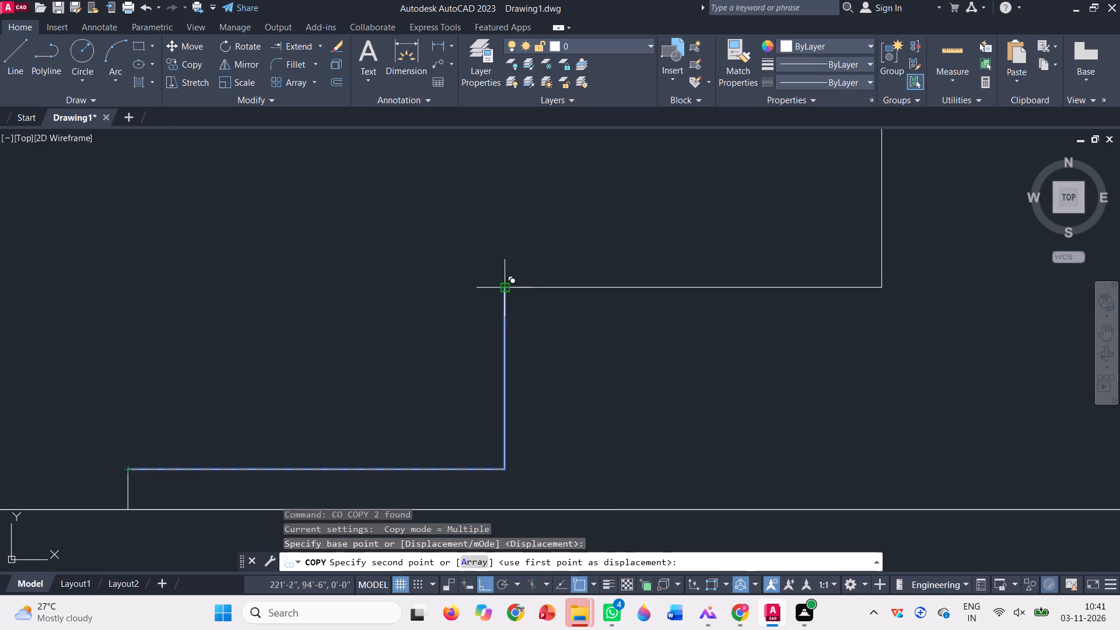
click(506, 286)
key(F8)
scroll(434, 379, down, 2)
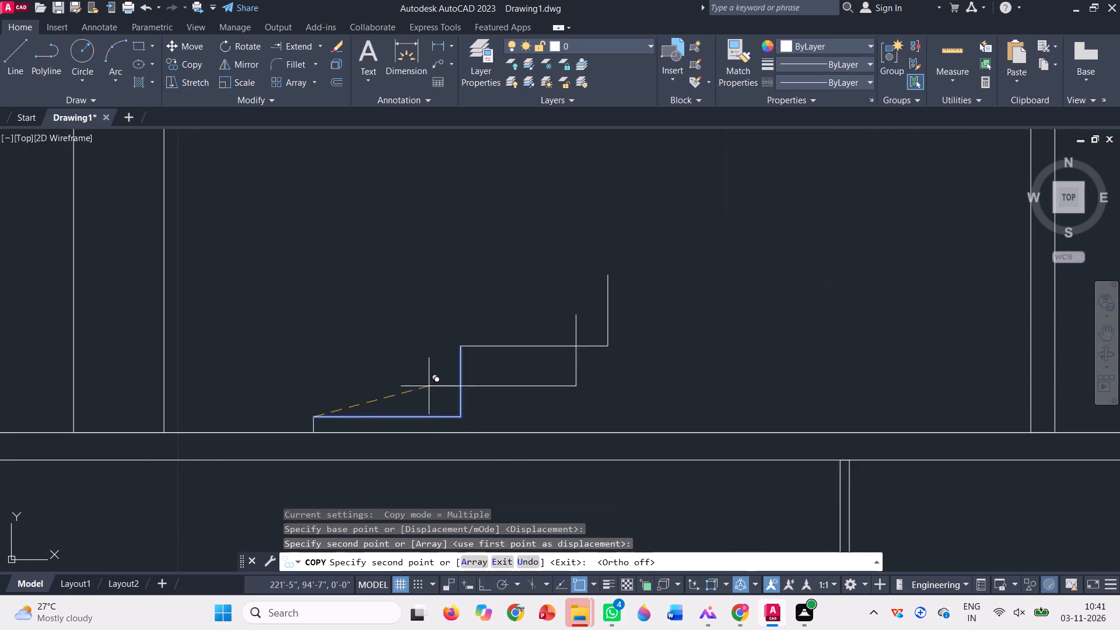
scroll(458, 401, down, 2)
scroll(529, 344, up, 3)
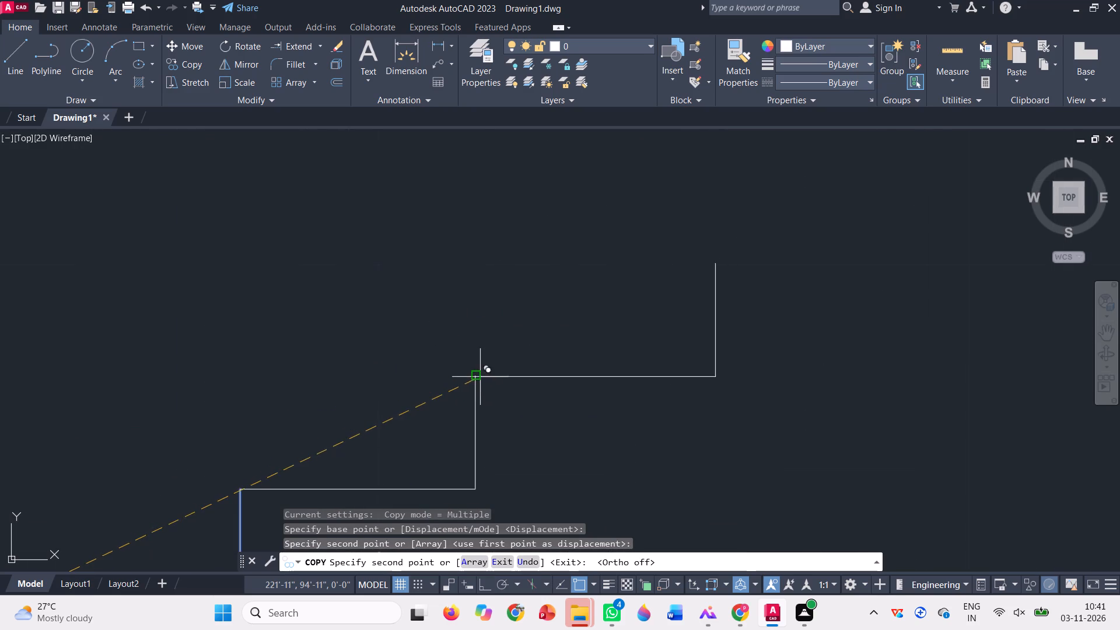
click(476, 378)
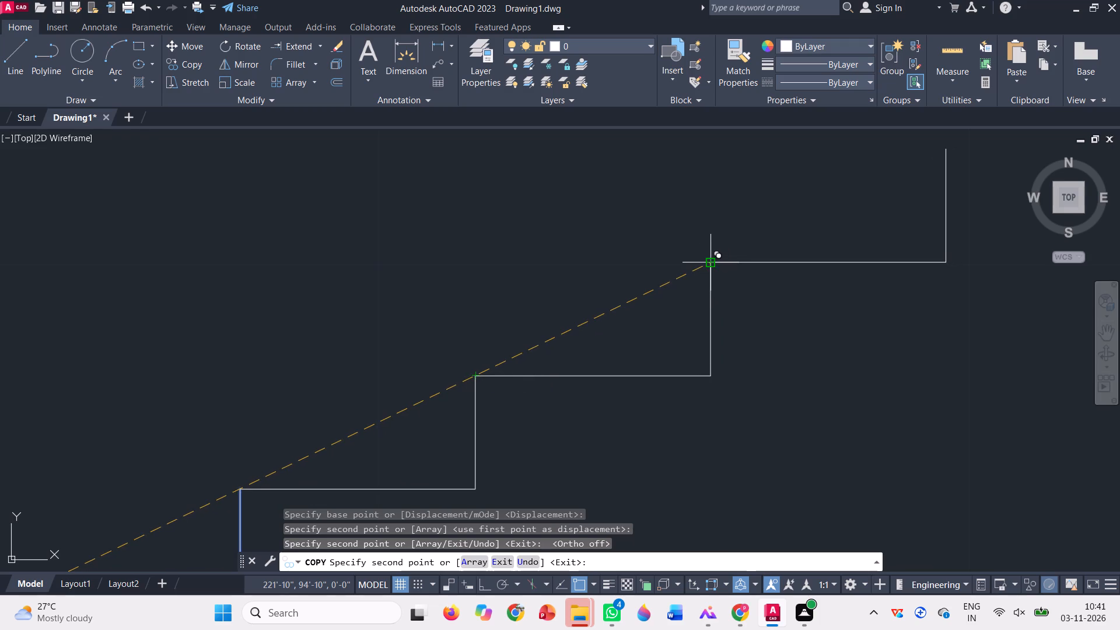
click(706, 265)
scroll(421, 403, down, 4)
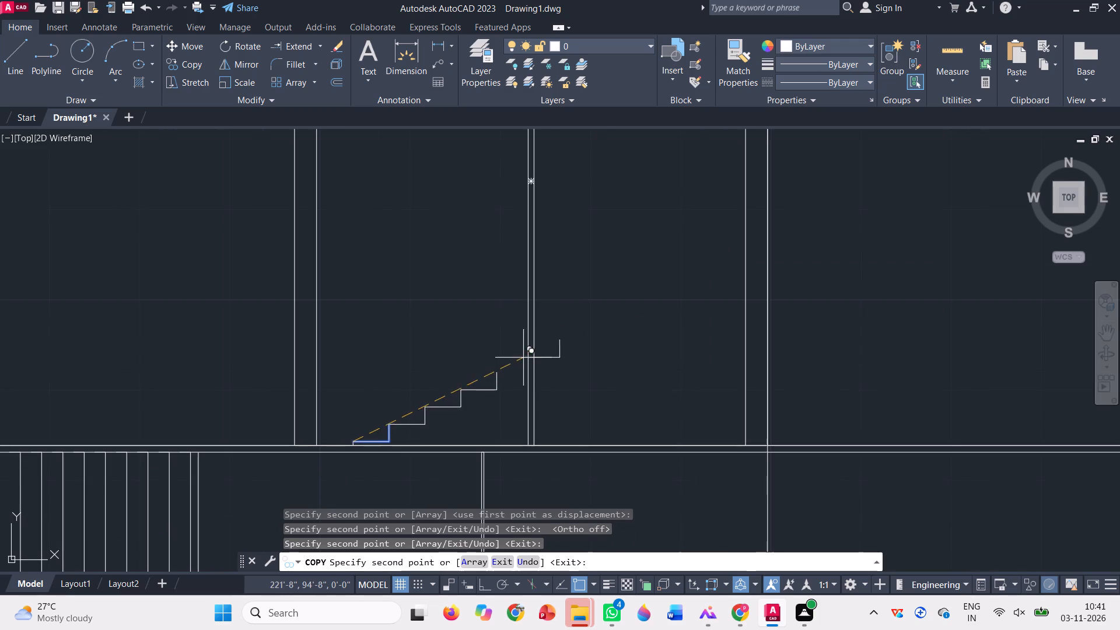
scroll(512, 361, up, 2)
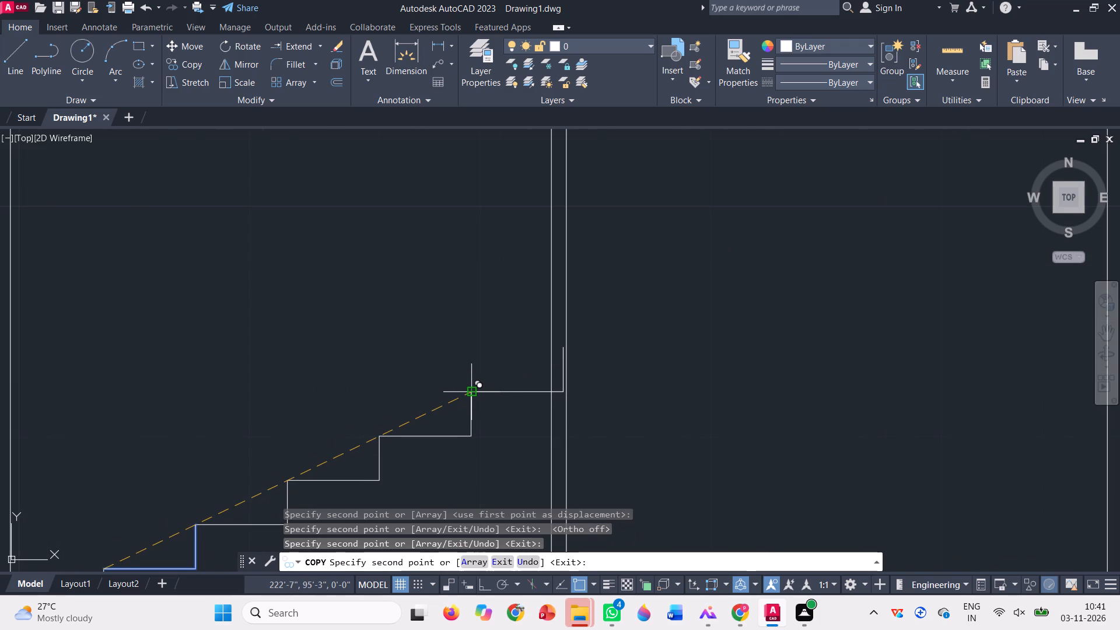
click(470, 389)
scroll(324, 379, down, 2)
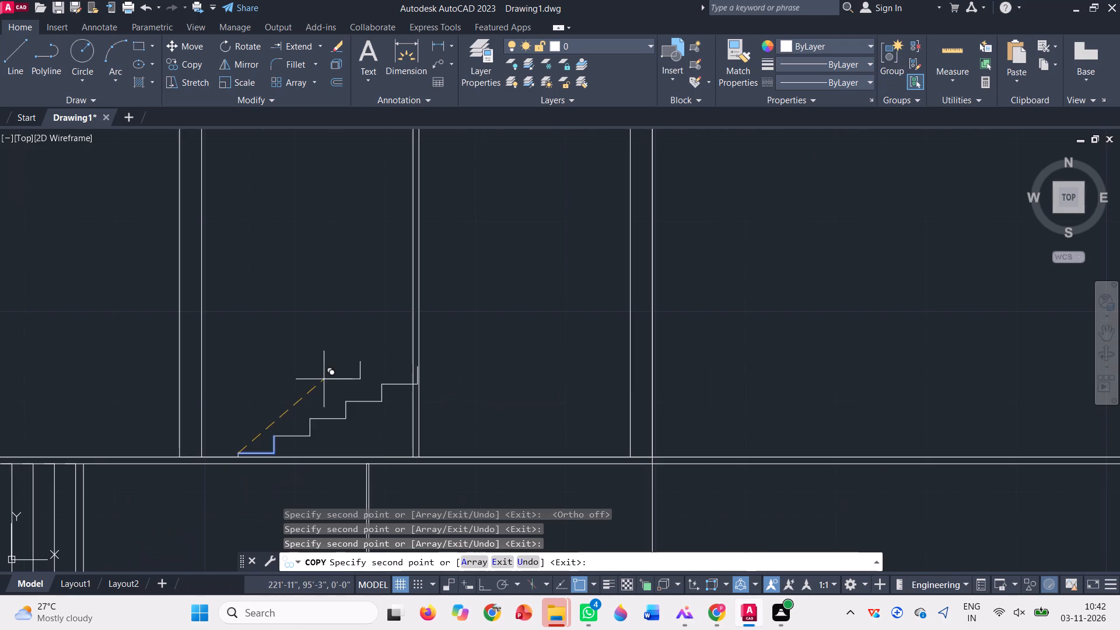
scroll(324, 379, down, 2)
key(Escape)
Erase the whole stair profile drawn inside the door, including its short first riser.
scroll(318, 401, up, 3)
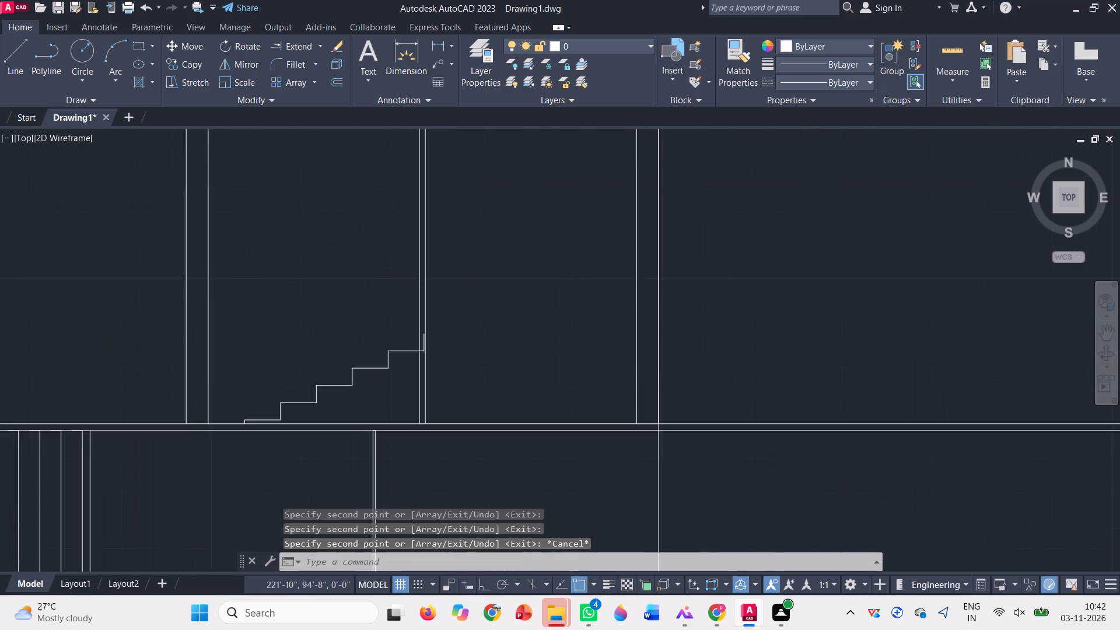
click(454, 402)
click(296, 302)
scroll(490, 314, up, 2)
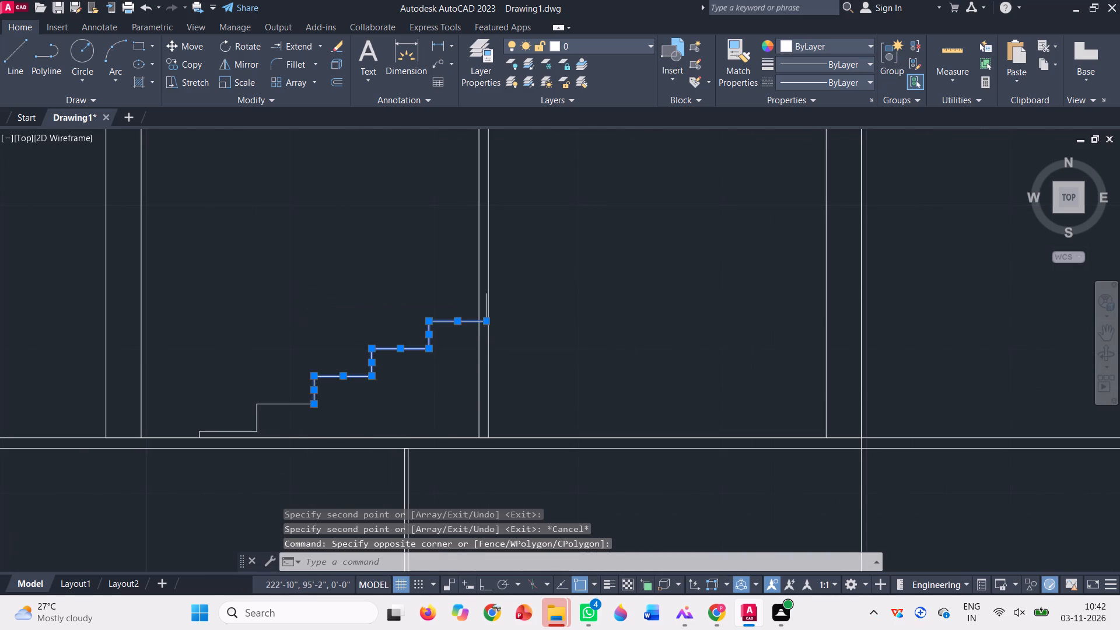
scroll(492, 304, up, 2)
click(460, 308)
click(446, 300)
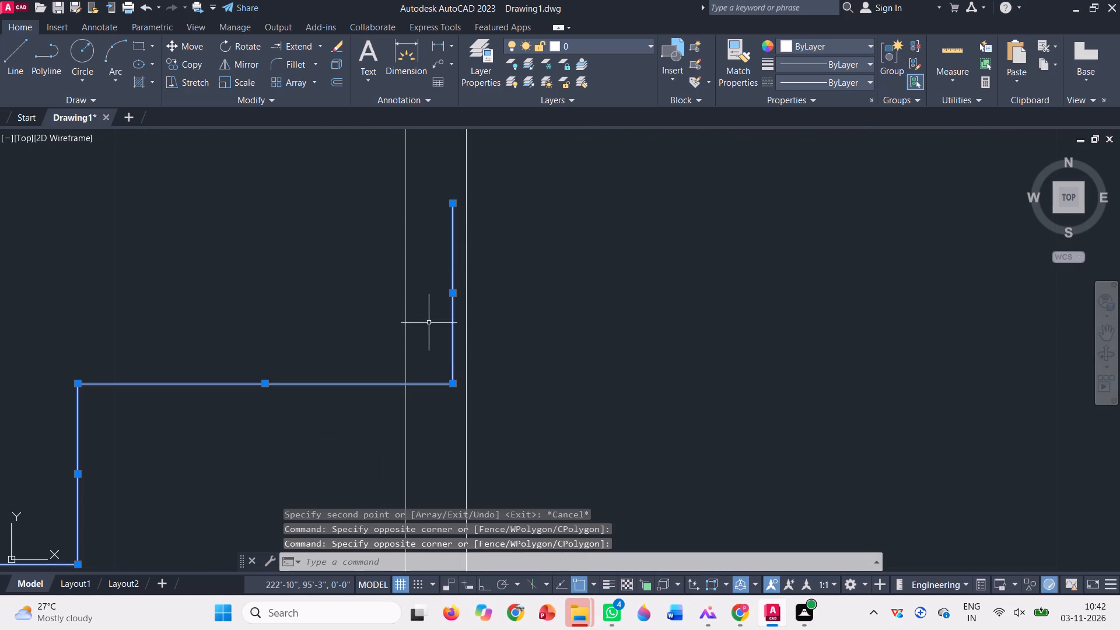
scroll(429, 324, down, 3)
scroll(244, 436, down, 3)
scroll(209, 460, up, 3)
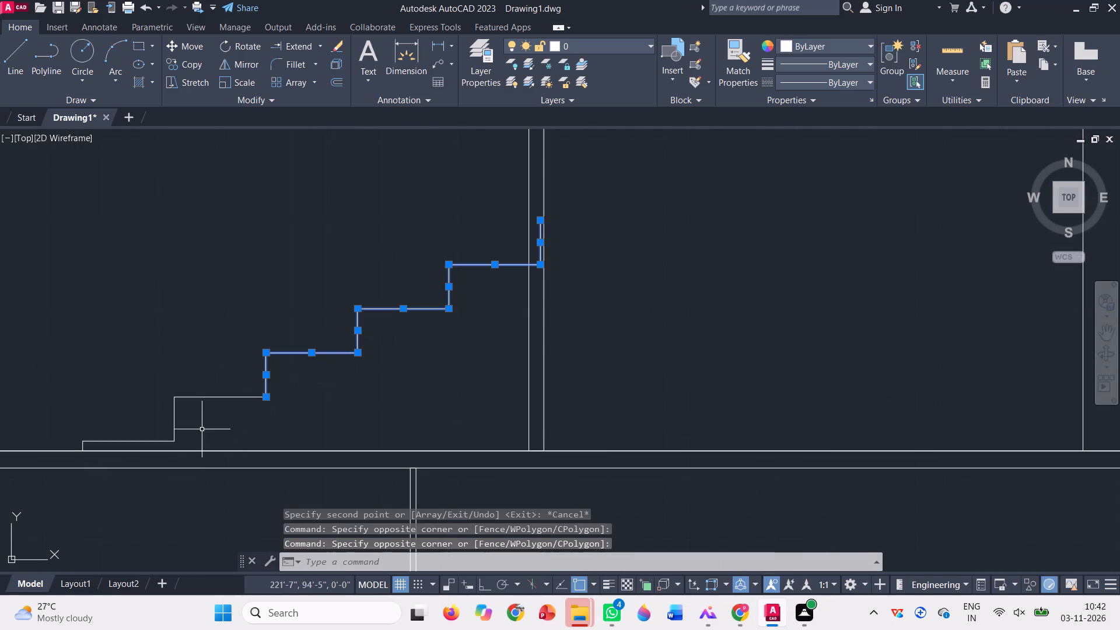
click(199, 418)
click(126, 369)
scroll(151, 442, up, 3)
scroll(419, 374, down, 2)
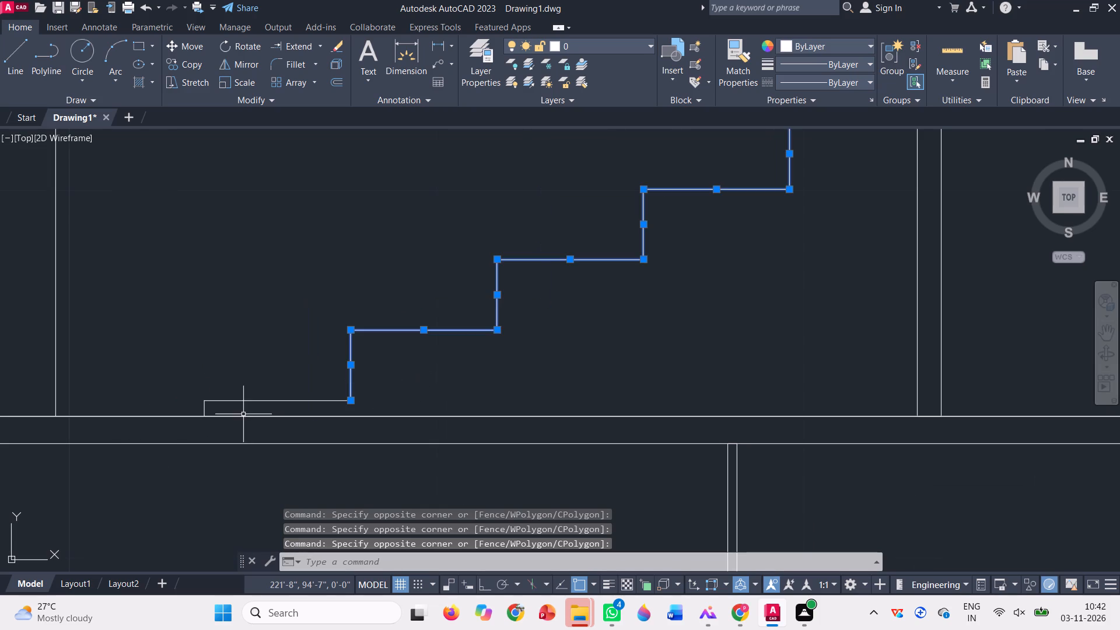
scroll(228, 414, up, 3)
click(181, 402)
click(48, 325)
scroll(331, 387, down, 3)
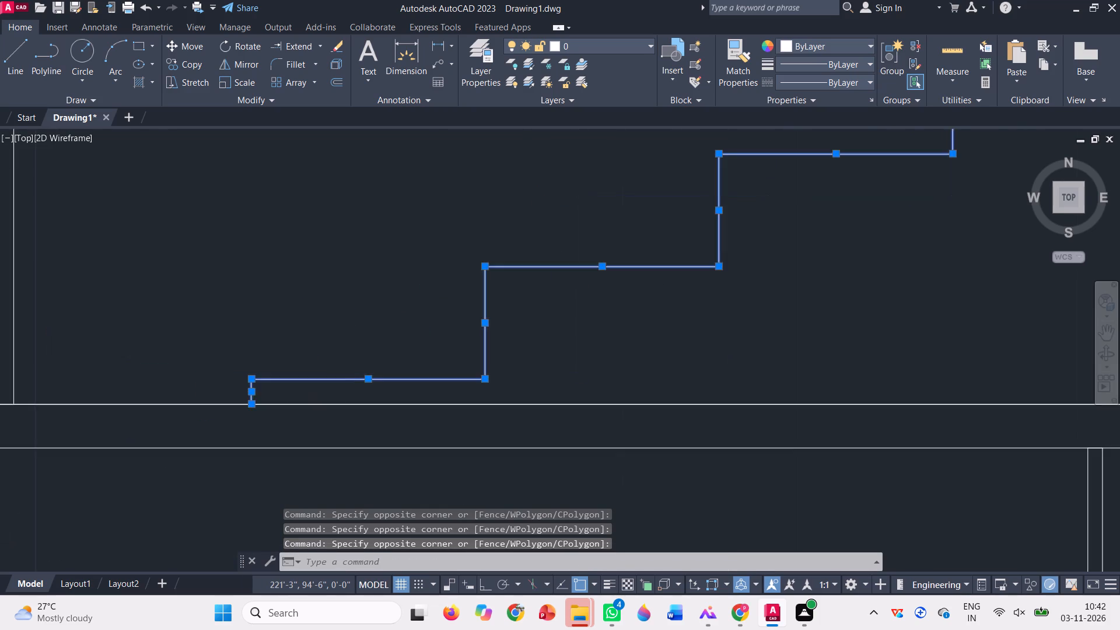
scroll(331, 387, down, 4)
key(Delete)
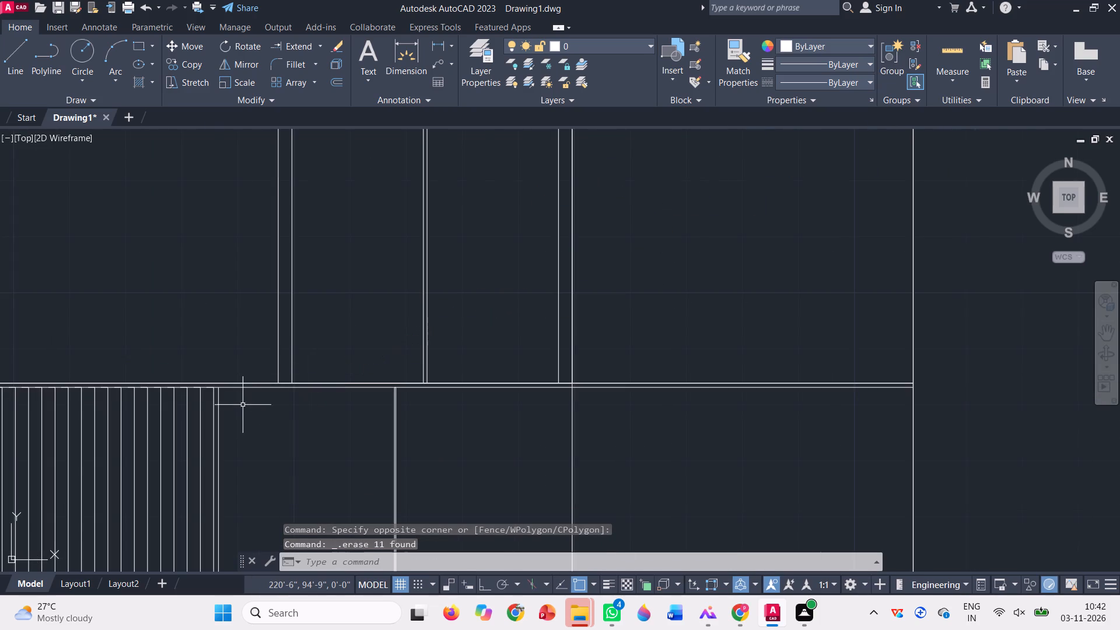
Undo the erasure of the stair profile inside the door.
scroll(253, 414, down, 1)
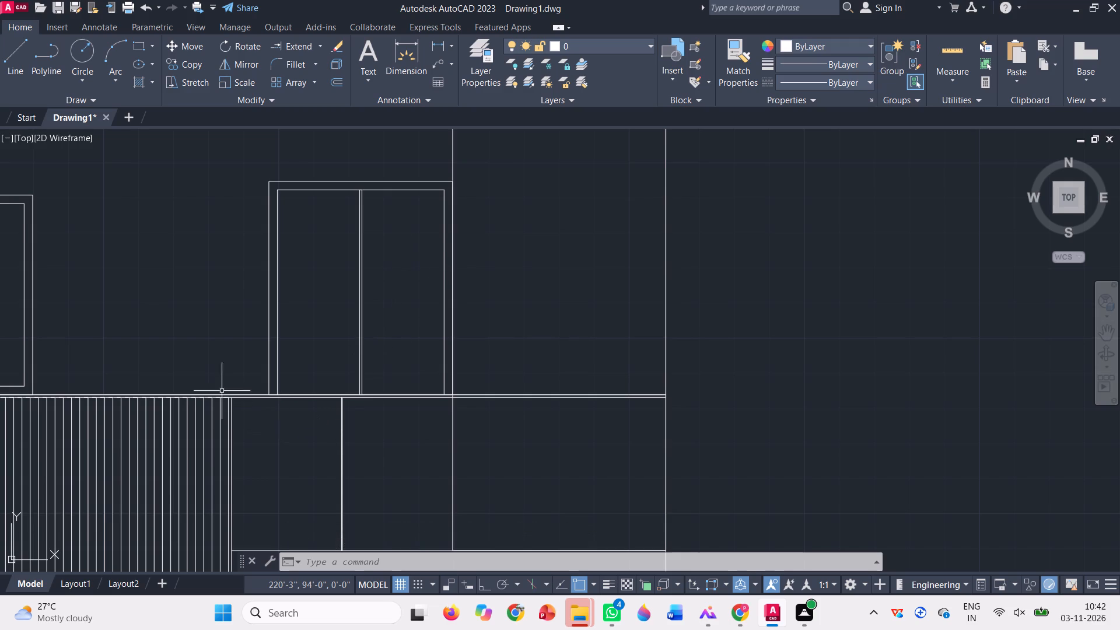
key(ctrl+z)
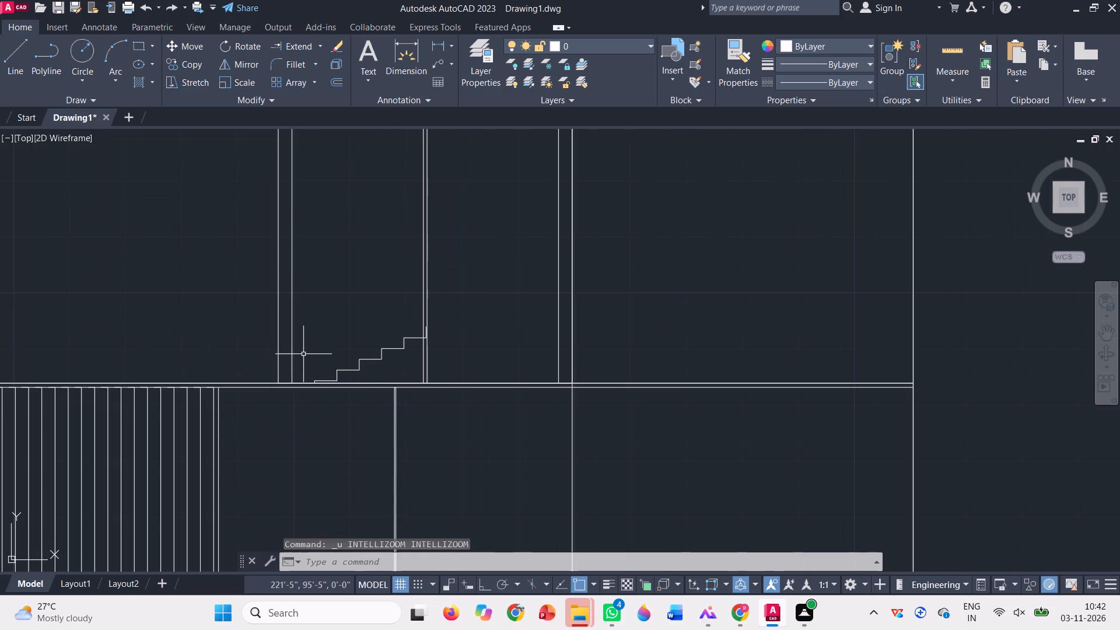
Draw, with Ortho on, a step inside the door's right-hand leaf: a tread about 1'-5" long and two narrowly spaced verticals up to the door head.
scroll(321, 402, down, 1)
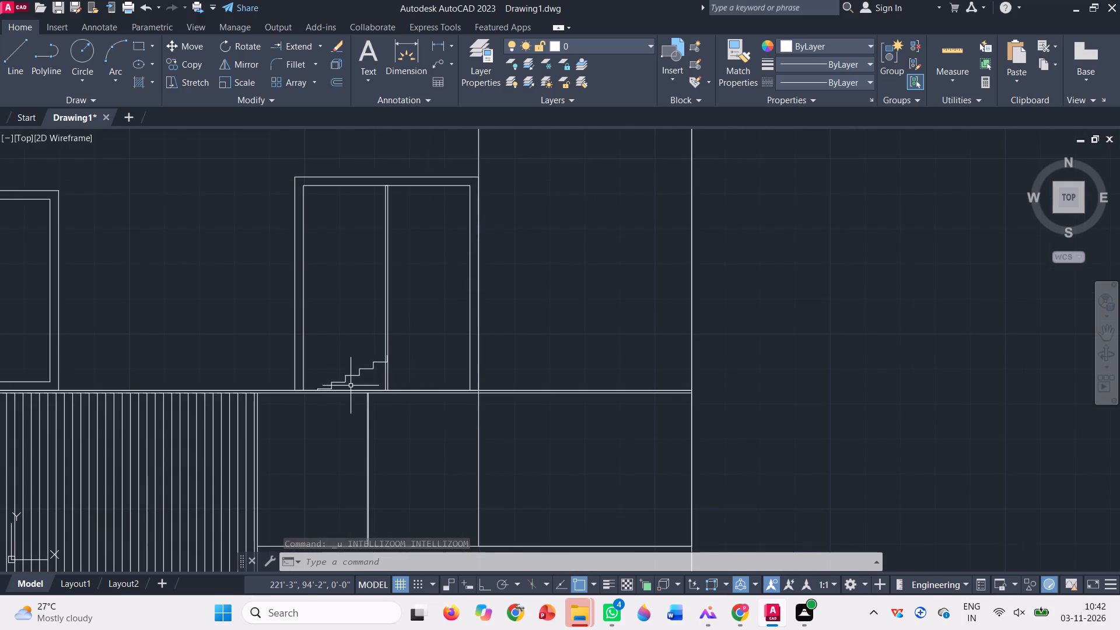
click(135, 41)
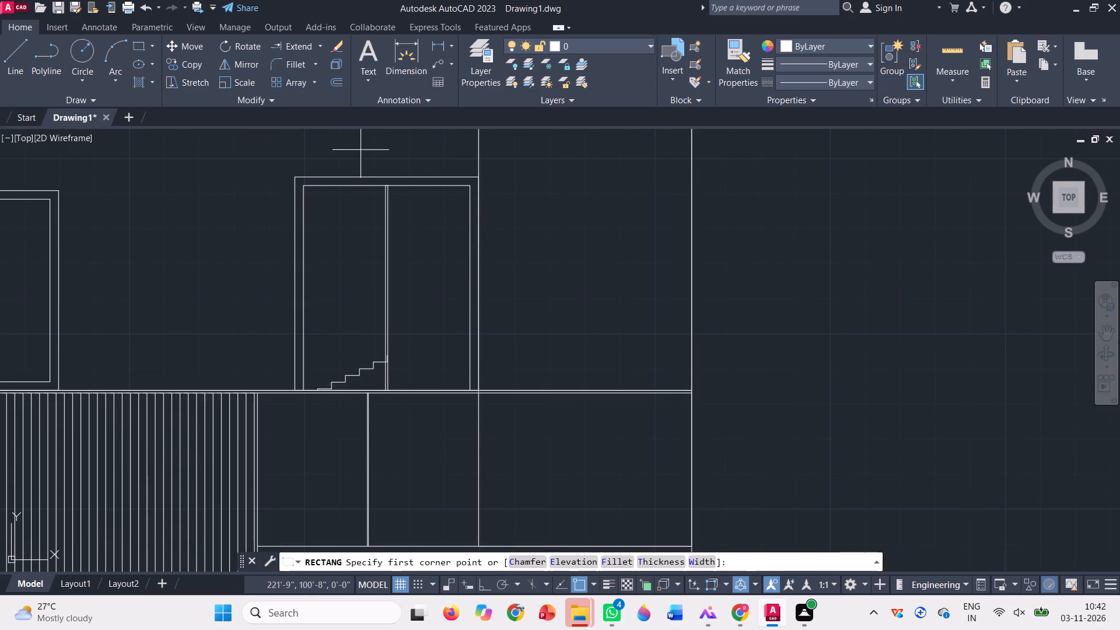
key(Escape)
key(l)
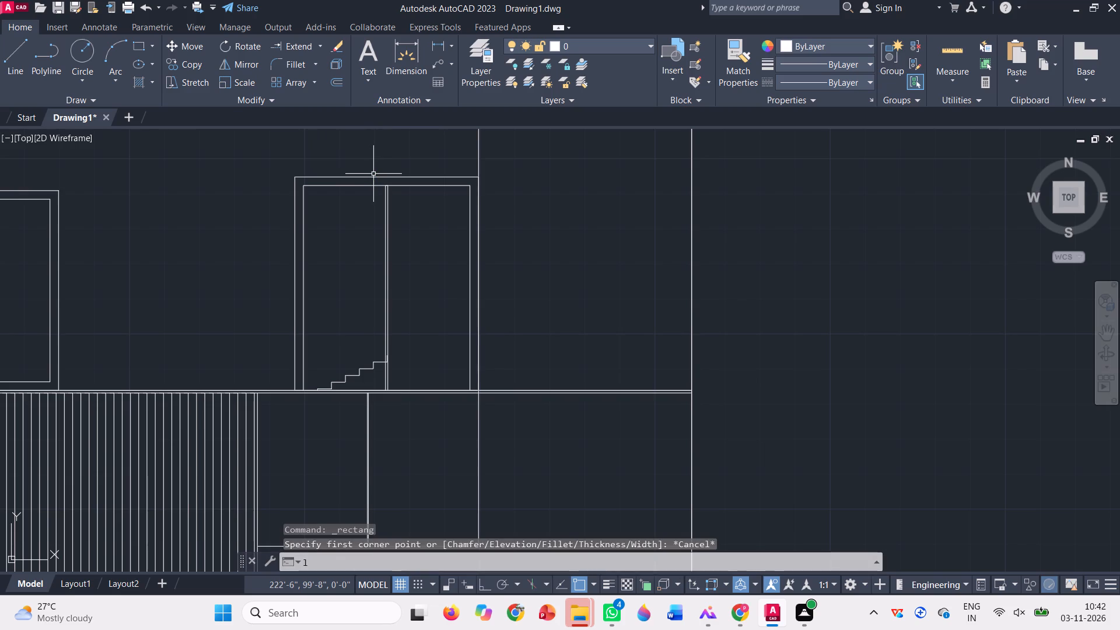
key(Return)
scroll(468, 184, up, 1)
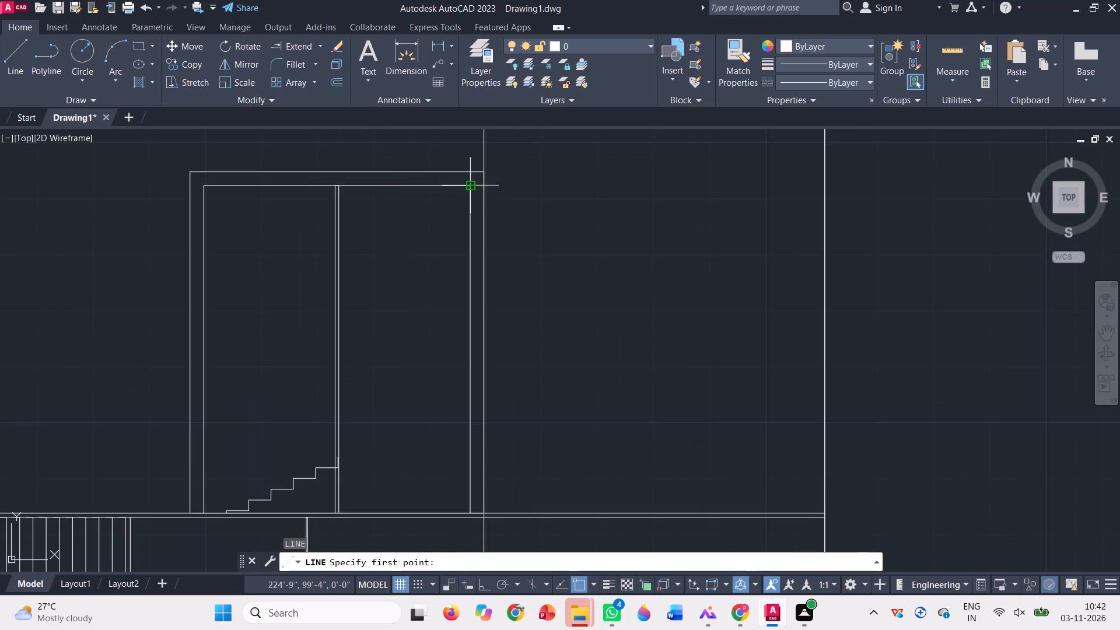
click(471, 213)
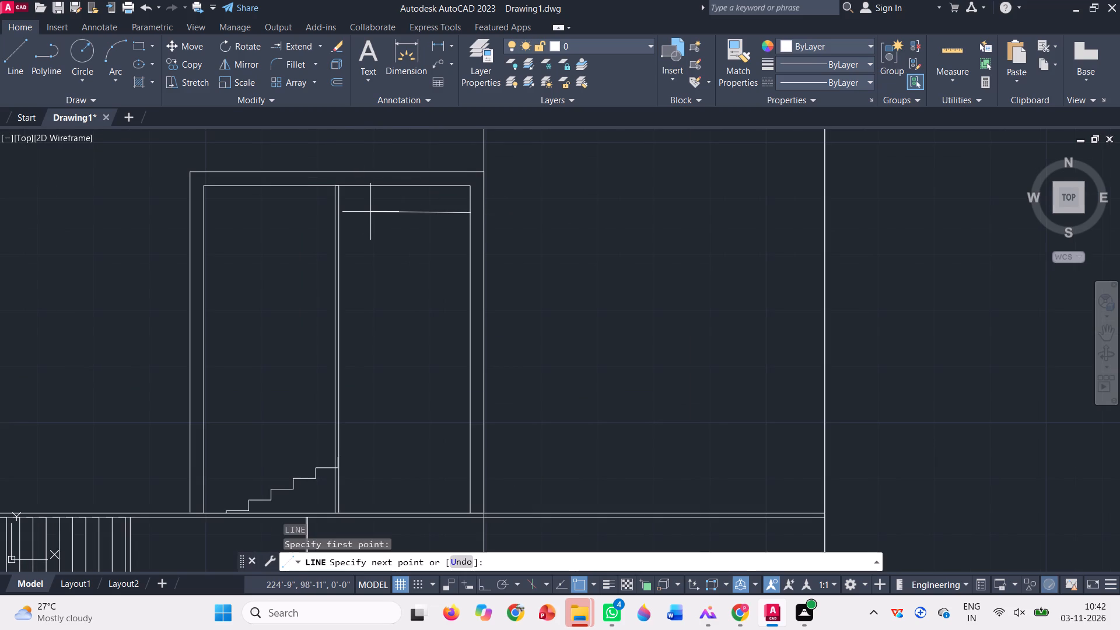
key(F8)
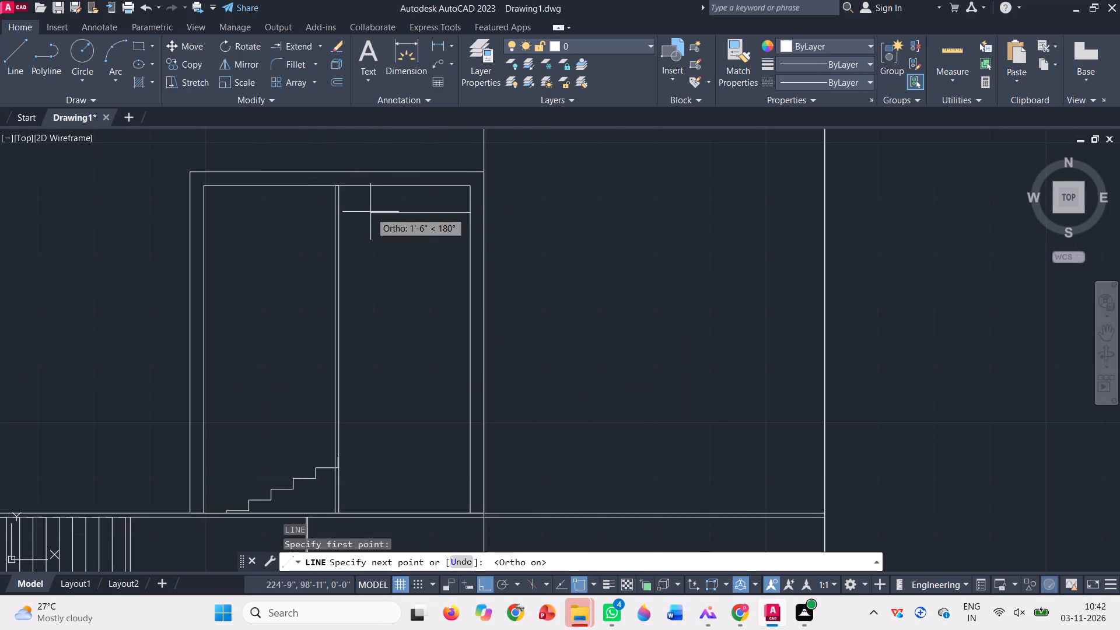
scroll(370, 212, up, 1)
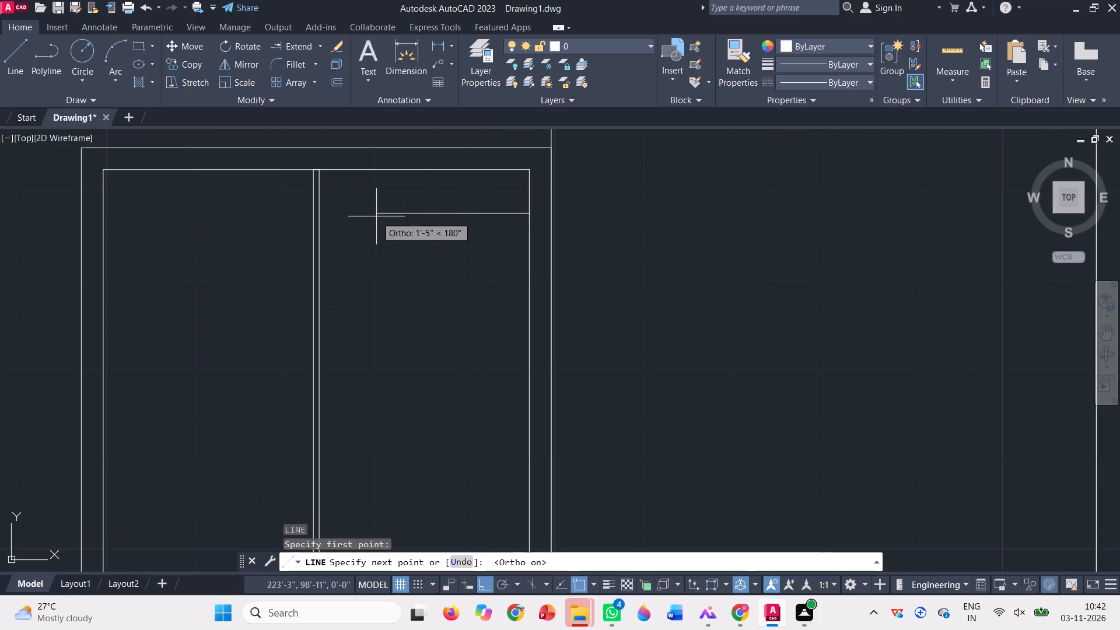
click(376, 216)
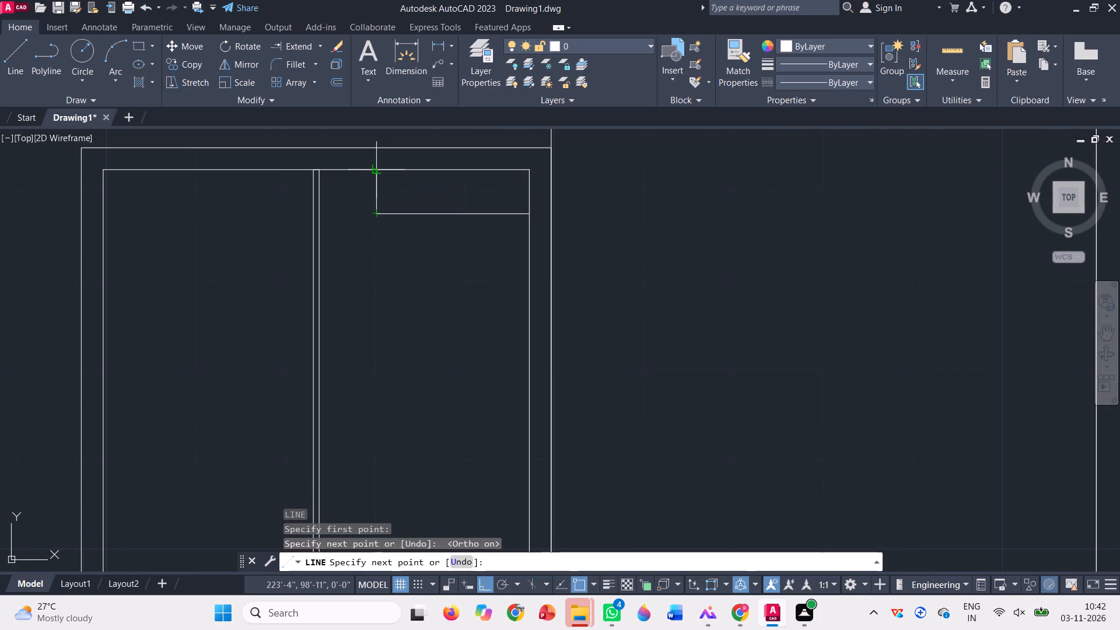
click(374, 170)
scroll(379, 174, up, 3)
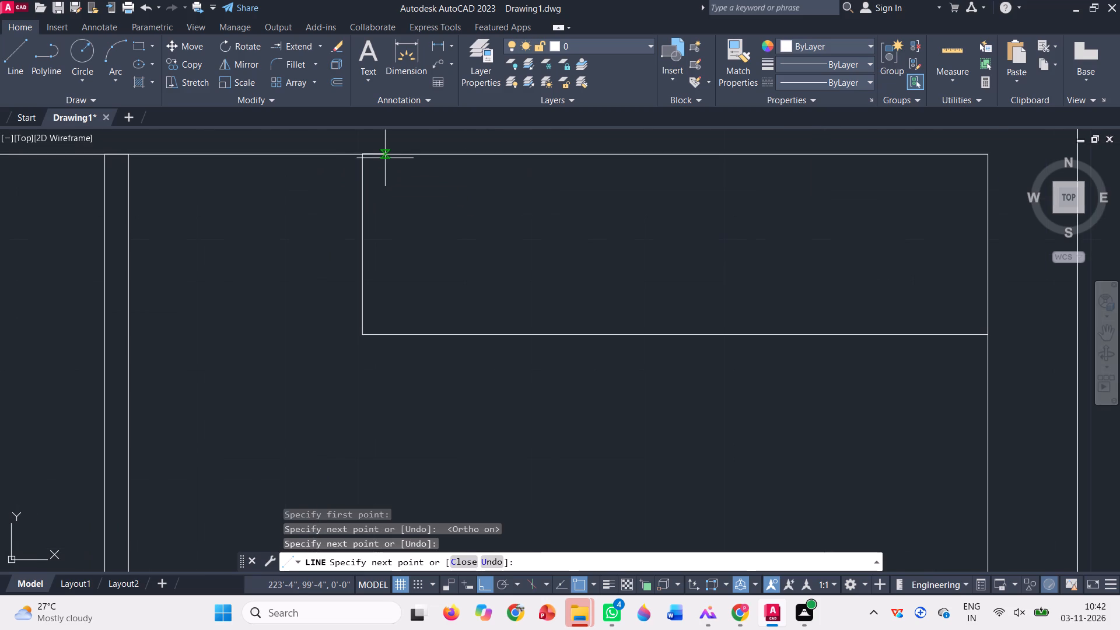
click(391, 157)
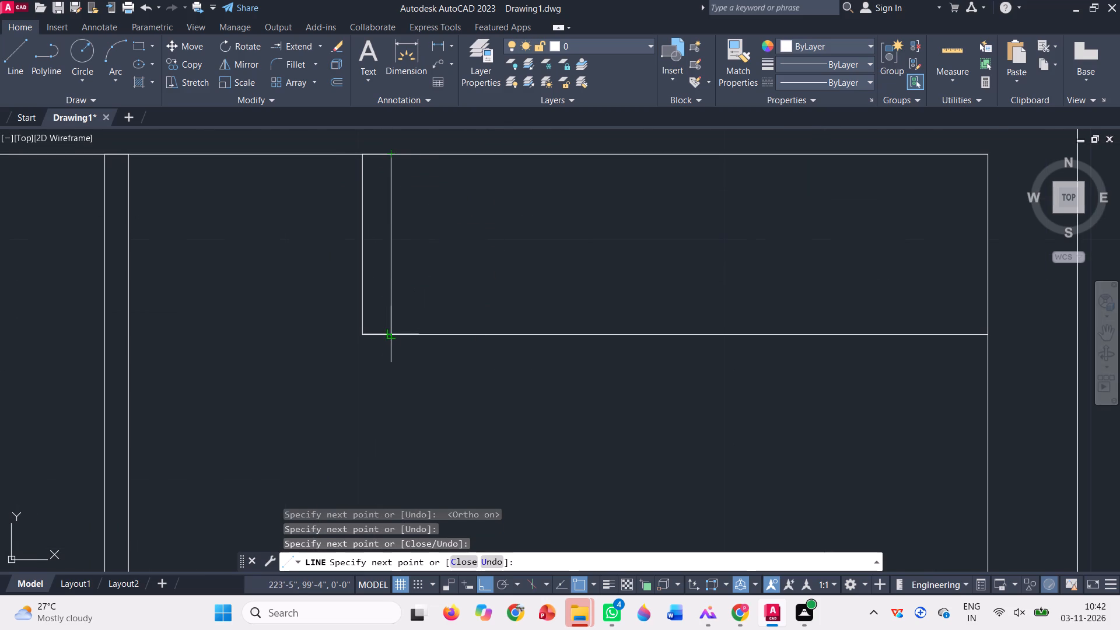
click(388, 338)
scroll(345, 321, down, 3)
key(space)
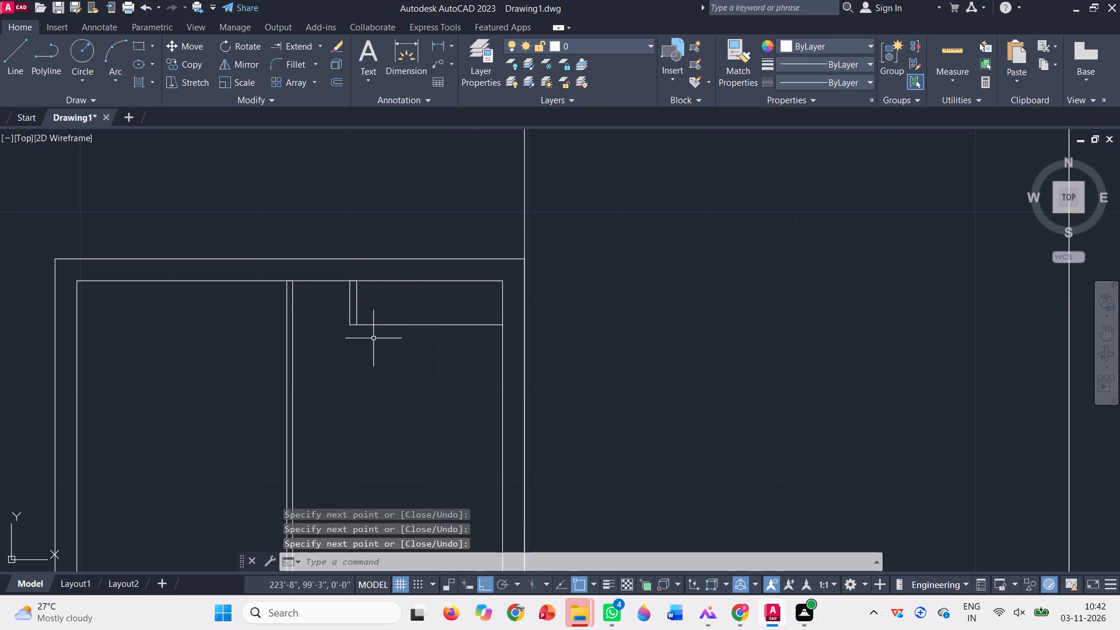
Trim the short horizontal segment between the two narrow verticals at the door head.
click(319, 45)
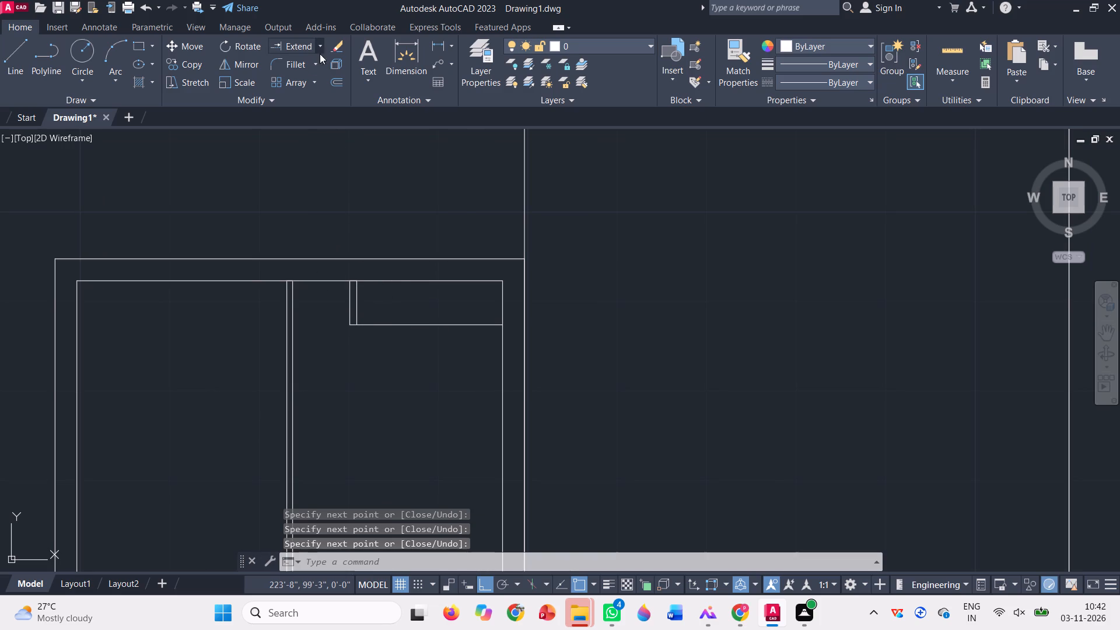
click(315, 72)
scroll(340, 297, up, 2)
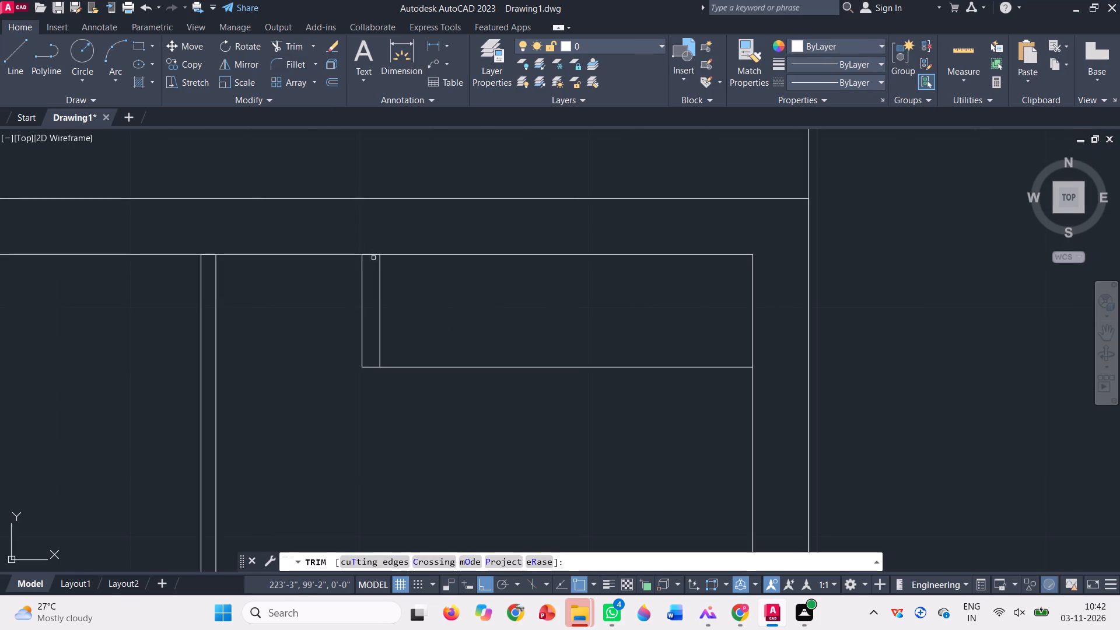
click(369, 256)
key(Escape)
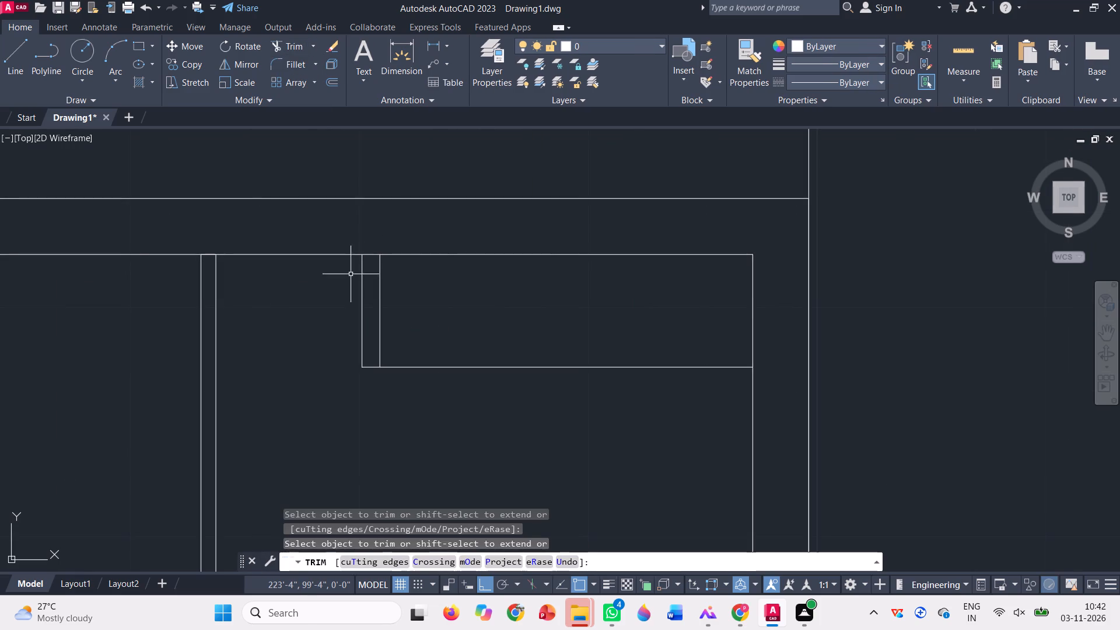
Copy the tread and its two verticals nine times corner to corner, descending toward the door's mullion just above the small stair profile.
scroll(330, 324, down, 1)
click(416, 372)
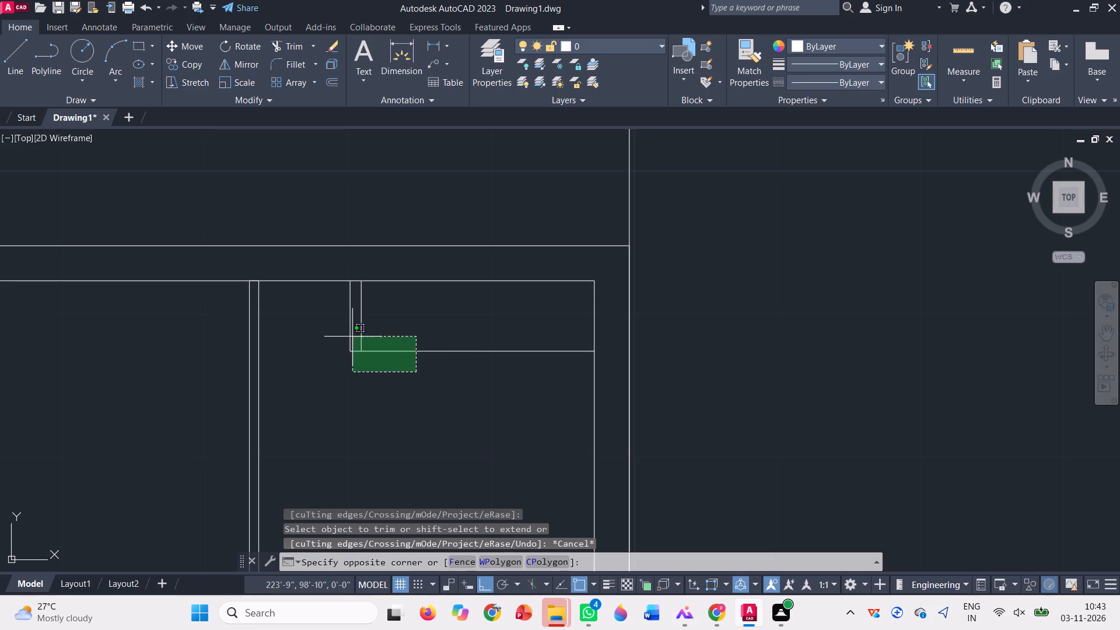
click(339, 333)
text(co)
key(space)
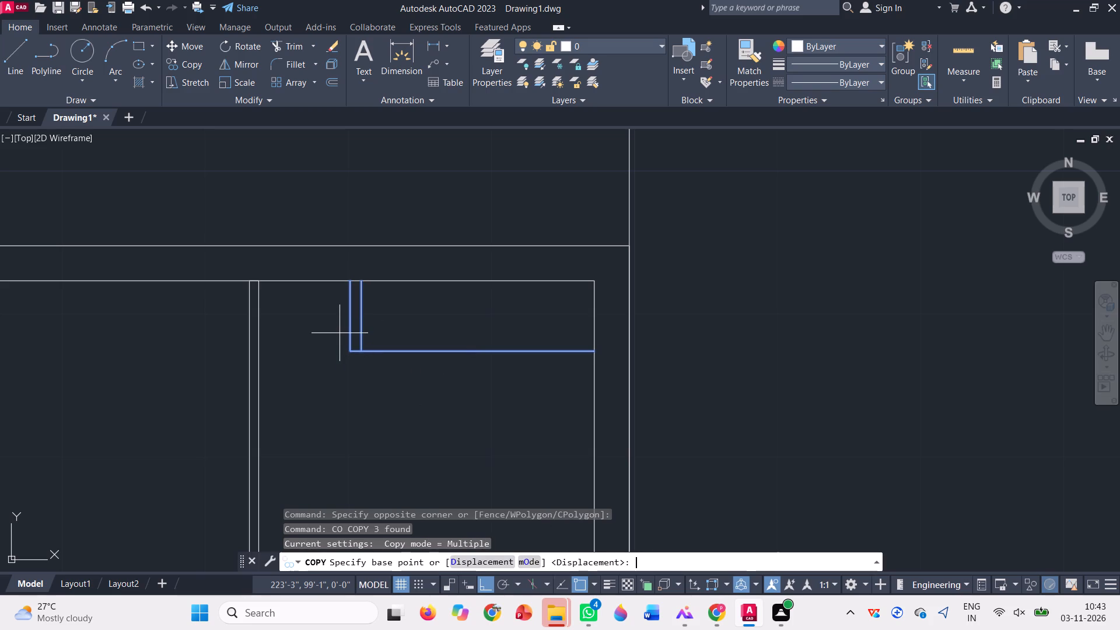
click(360, 284)
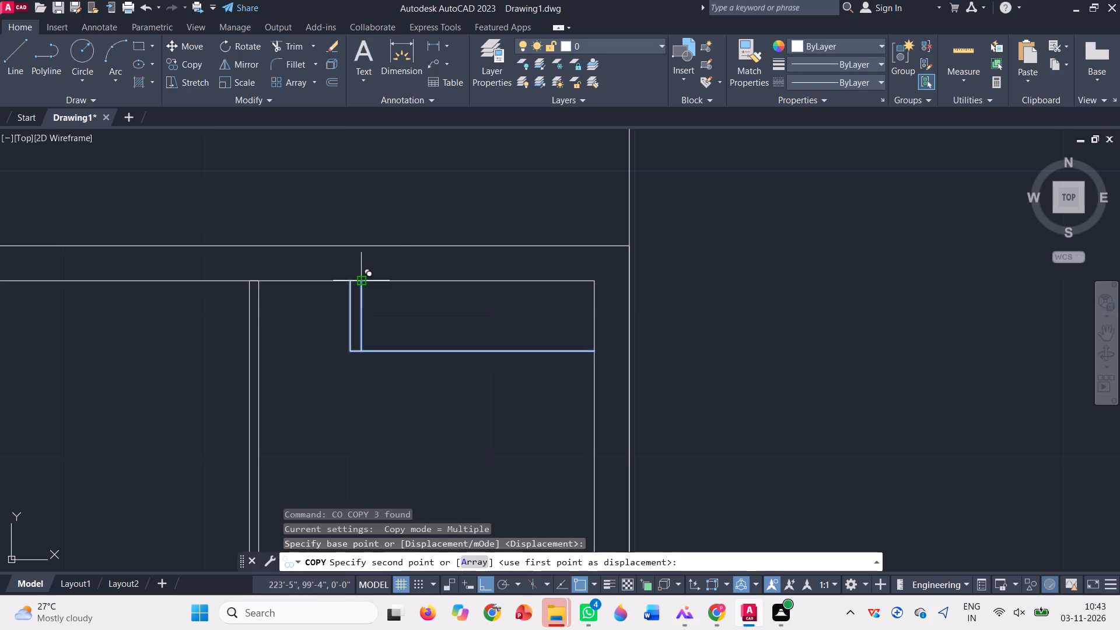
click(353, 352)
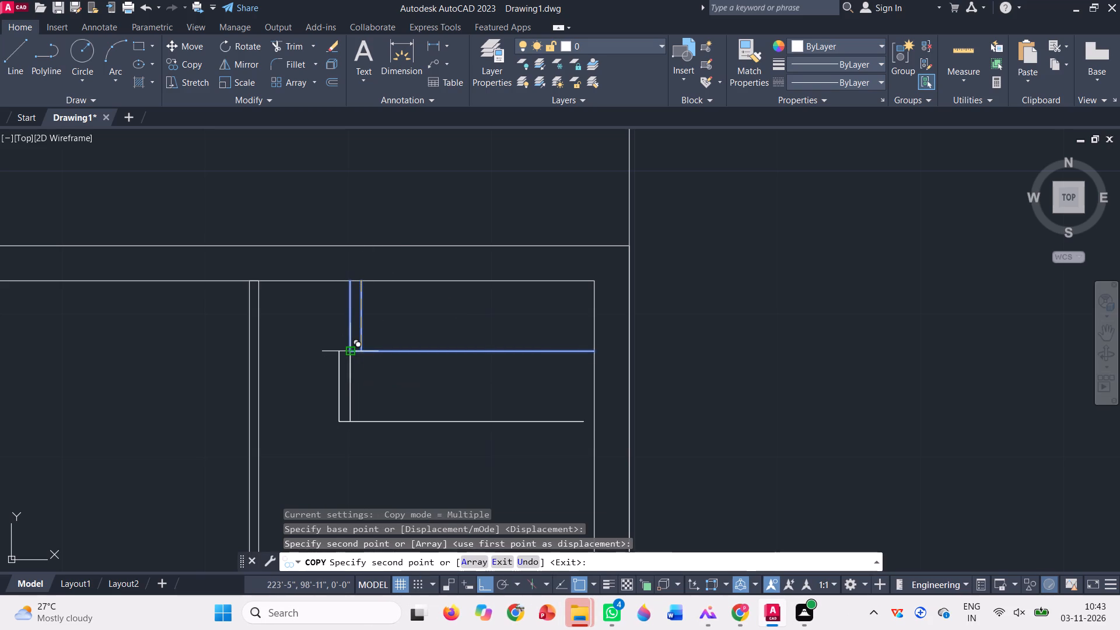
click(332, 417)
scroll(351, 343, down, 3)
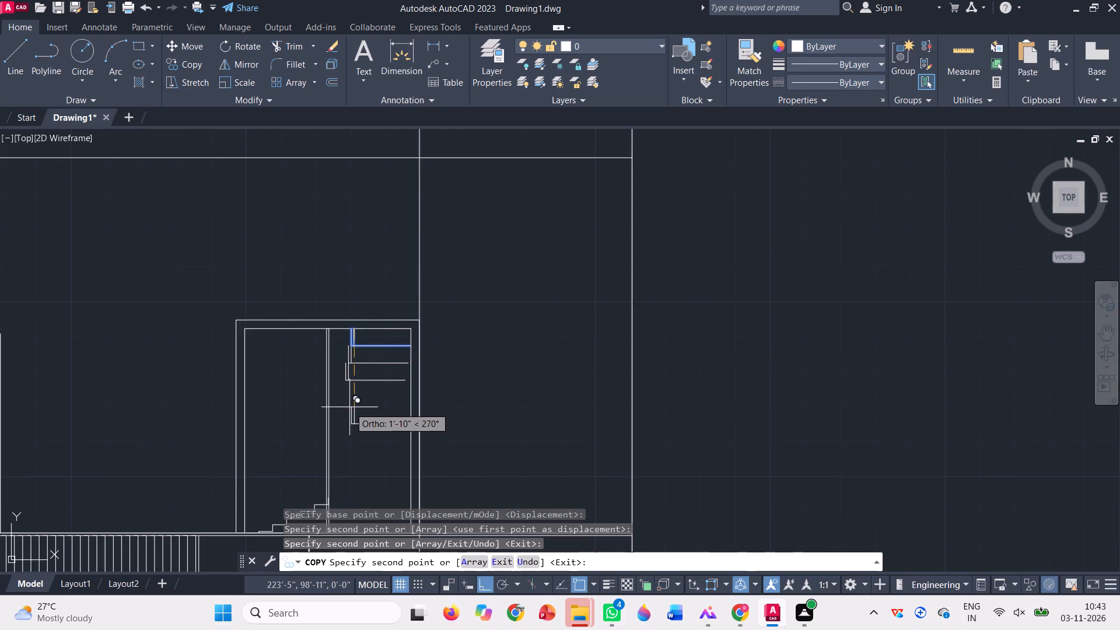
scroll(347, 398, up, 3)
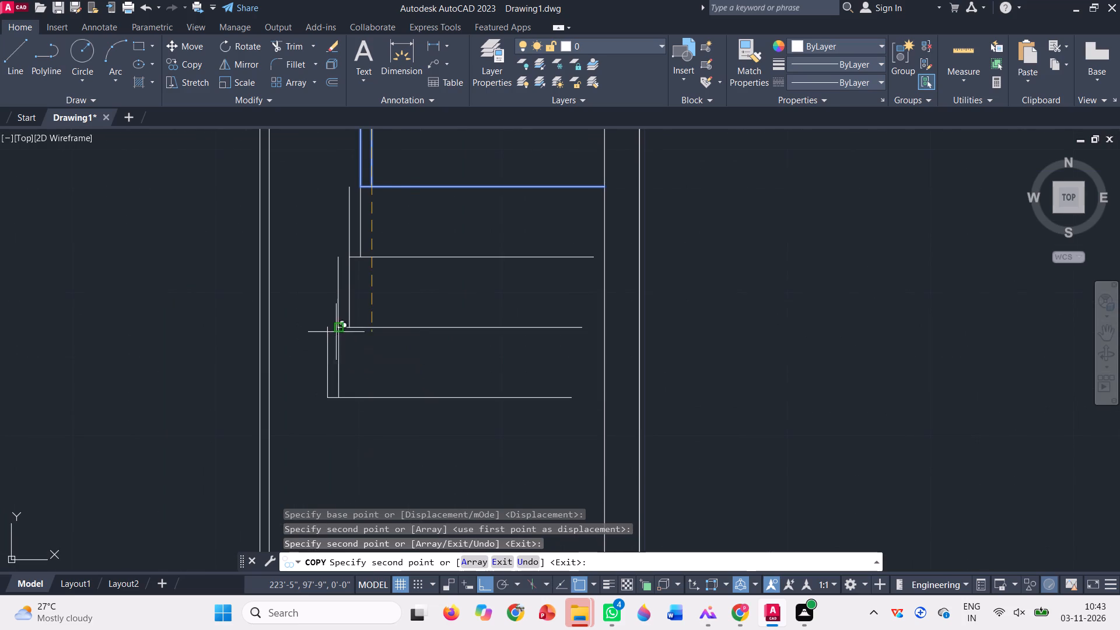
click(338, 329)
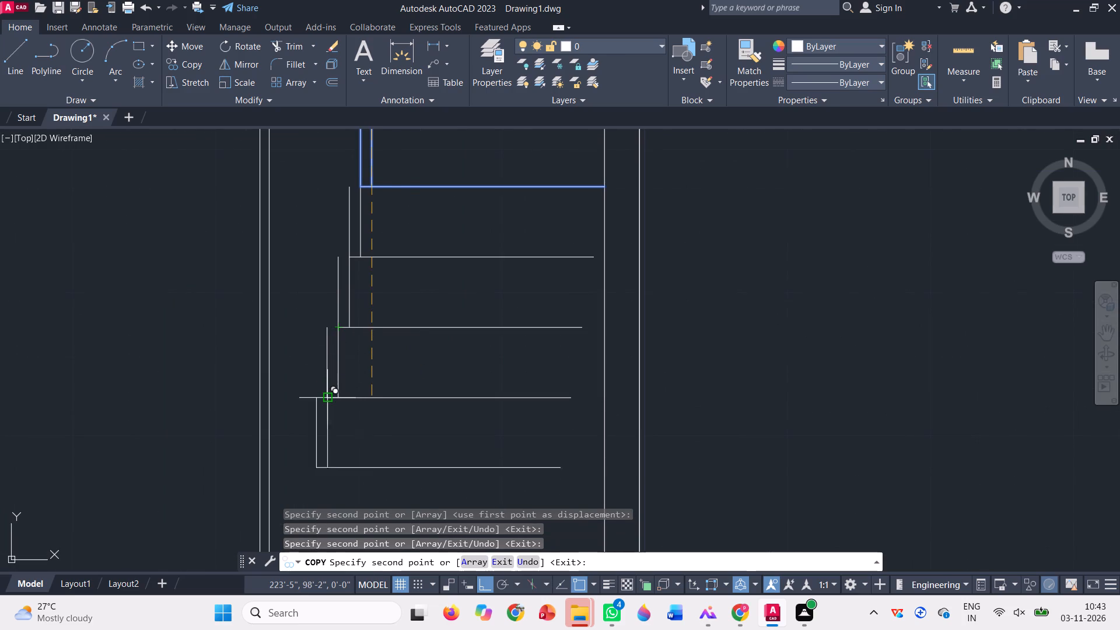
click(327, 400)
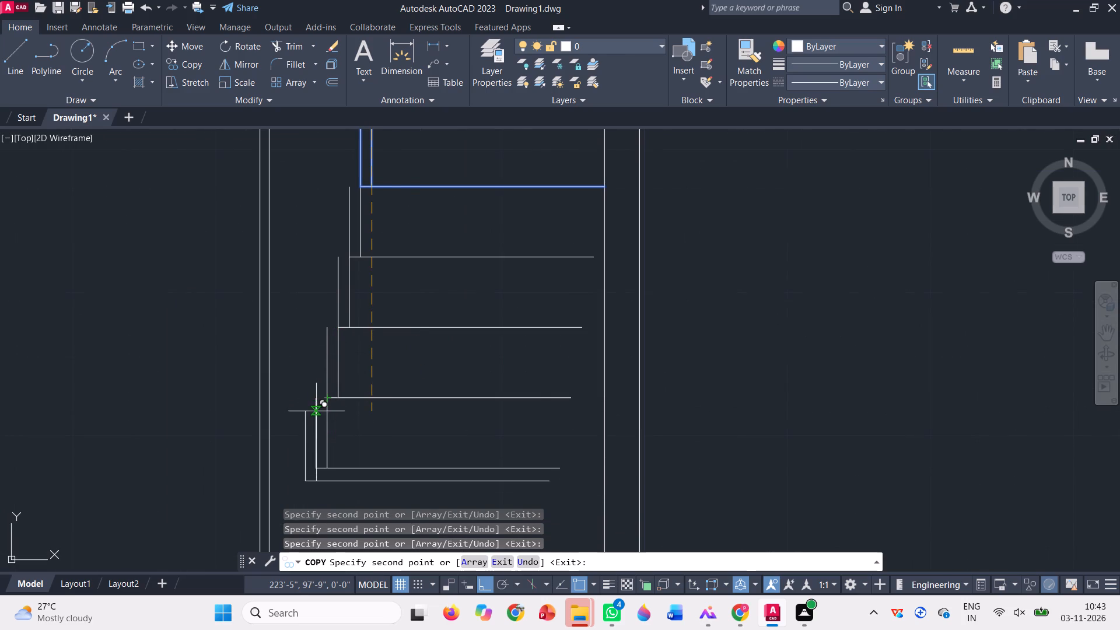
click(312, 468)
scroll(332, 383, down, 3)
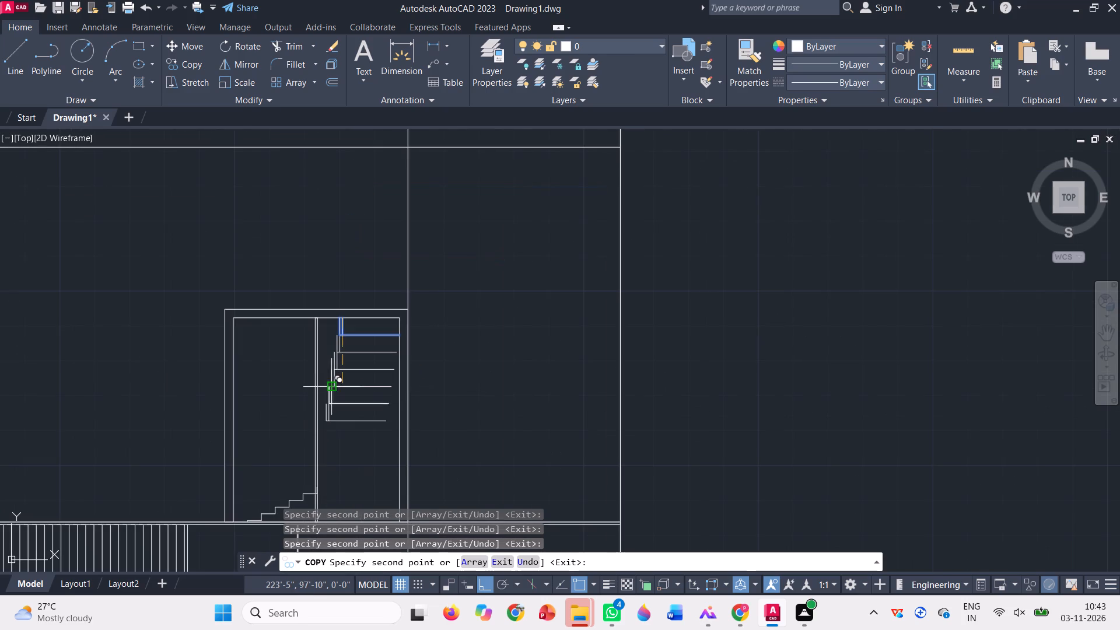
scroll(316, 430, up, 3)
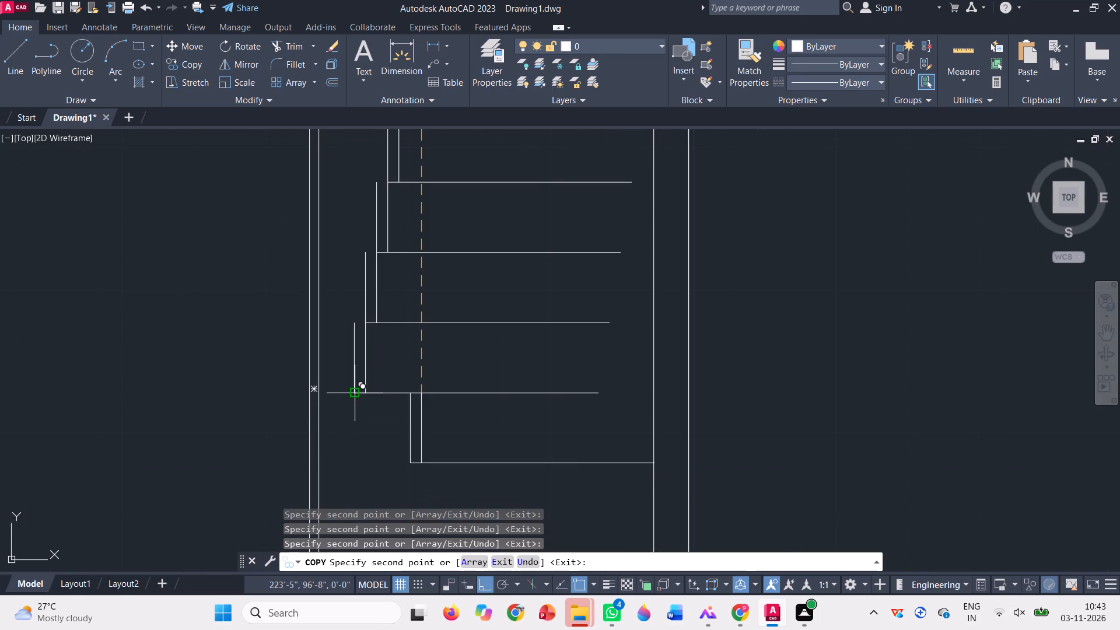
click(357, 392)
click(339, 465)
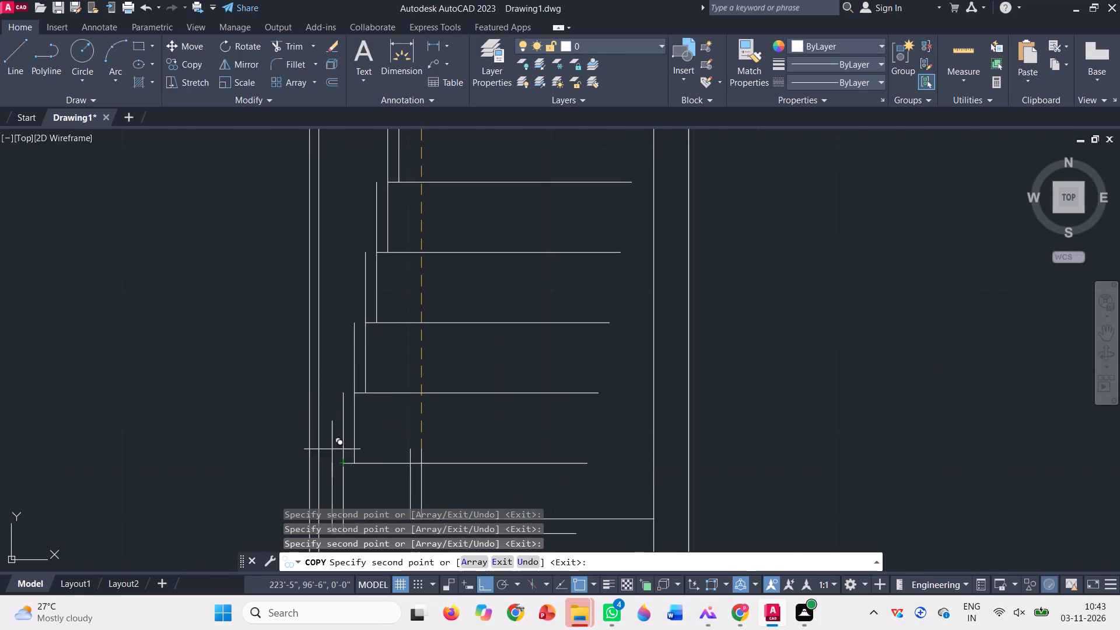
scroll(334, 321, down, 3)
scroll(332, 394, up, 3)
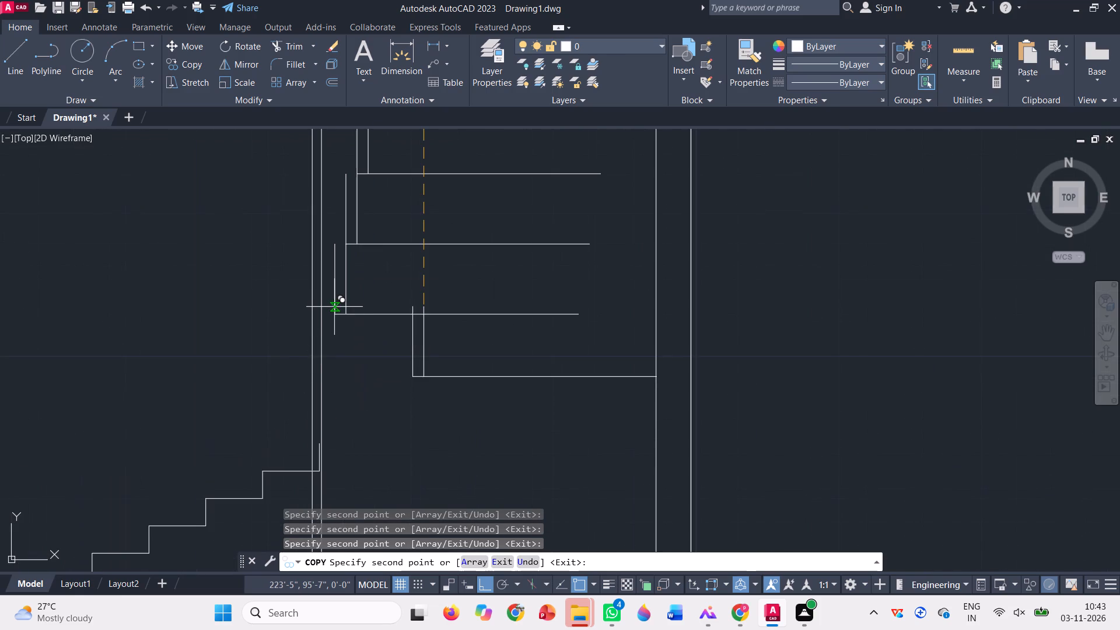
click(337, 318)
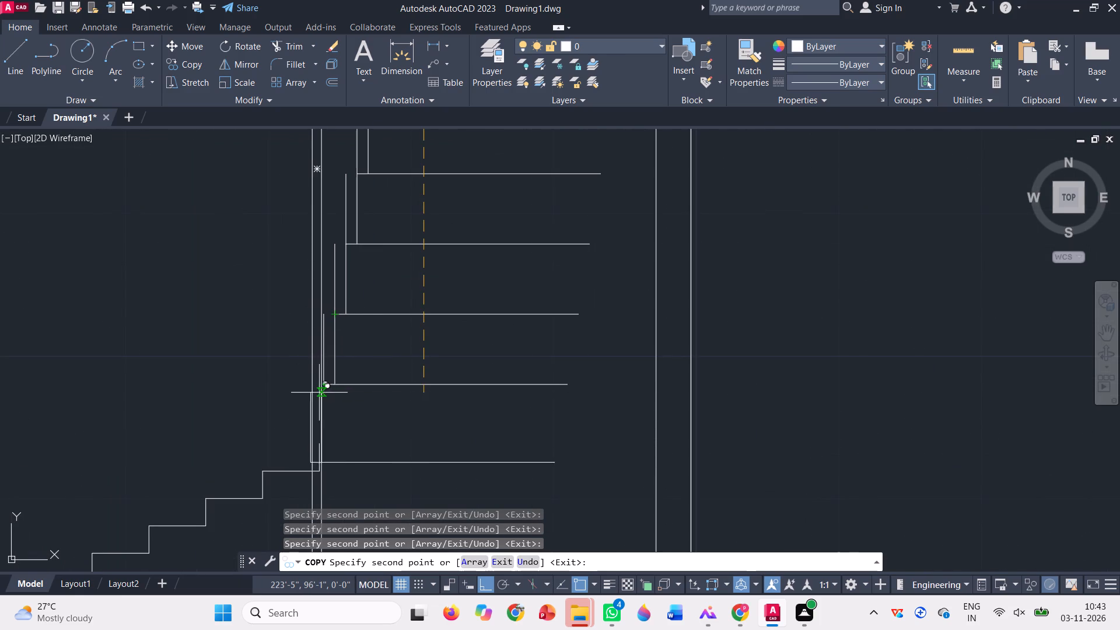
click(320, 385)
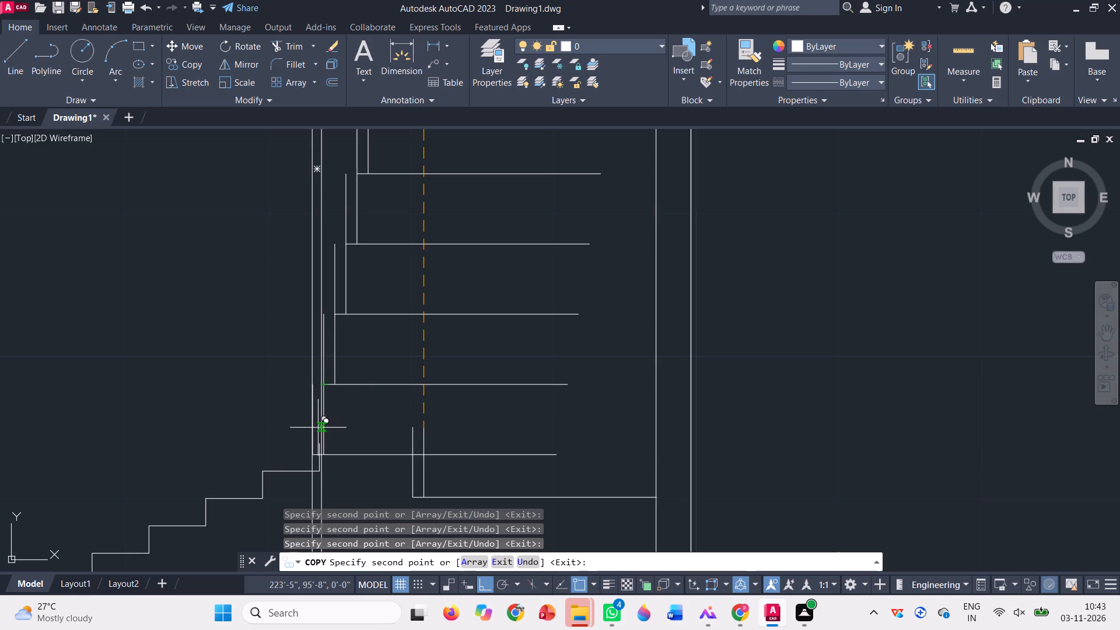
scroll(318, 429, up, 2)
key(Escape)
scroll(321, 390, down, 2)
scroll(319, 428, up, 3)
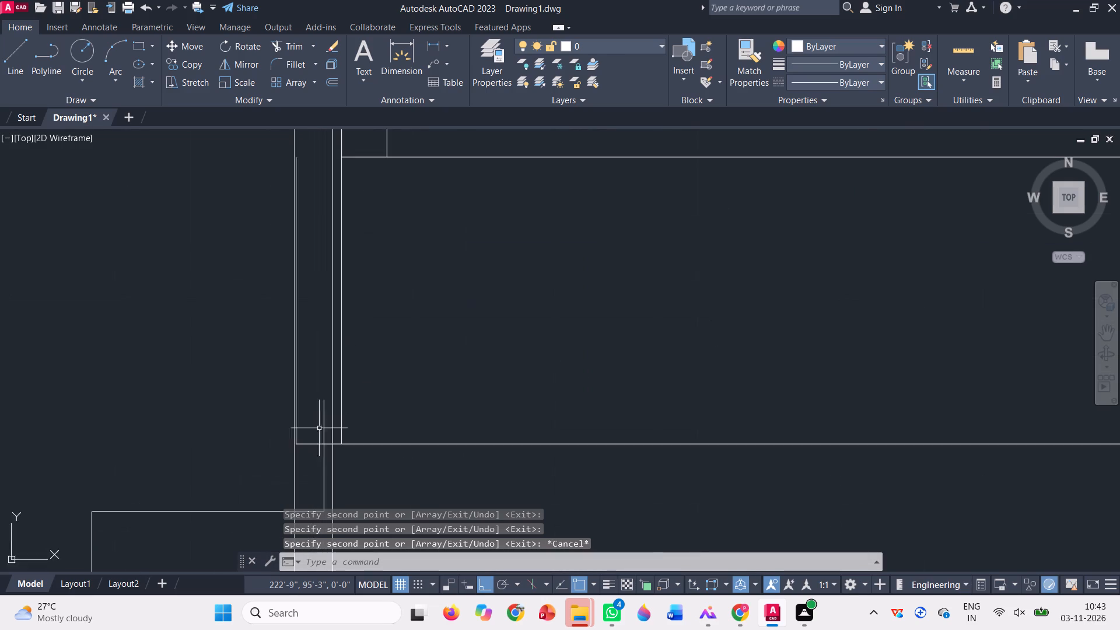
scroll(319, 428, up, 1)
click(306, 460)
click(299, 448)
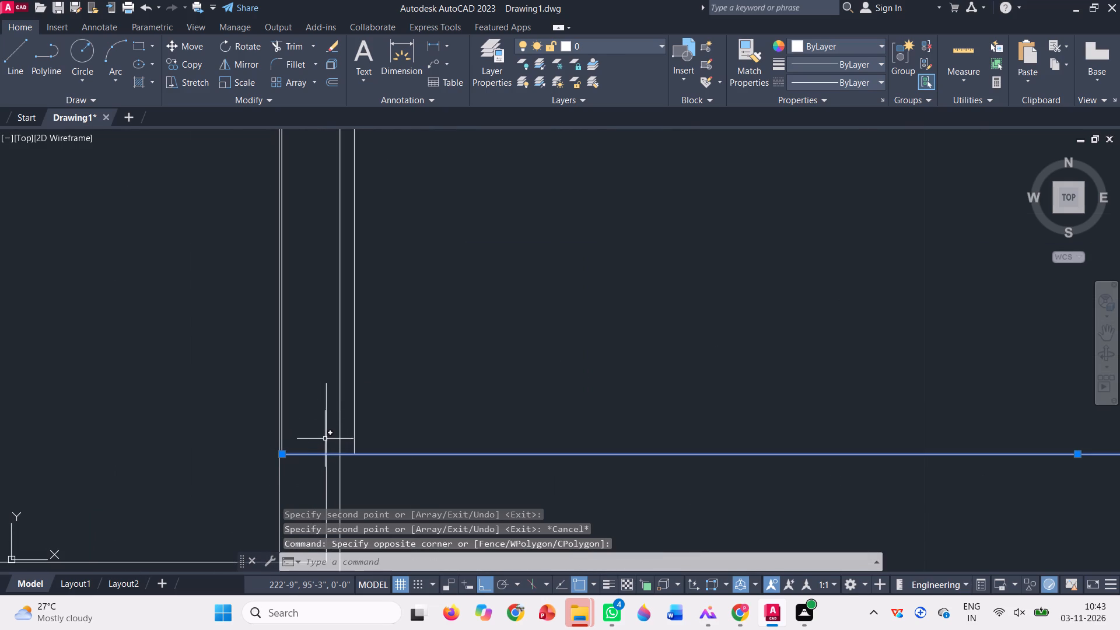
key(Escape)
Trim the lowest copied step's vertical and tread end, and the small stair's top riser and tread end, where they overlap the mullion.
scroll(323, 462, down, 1)
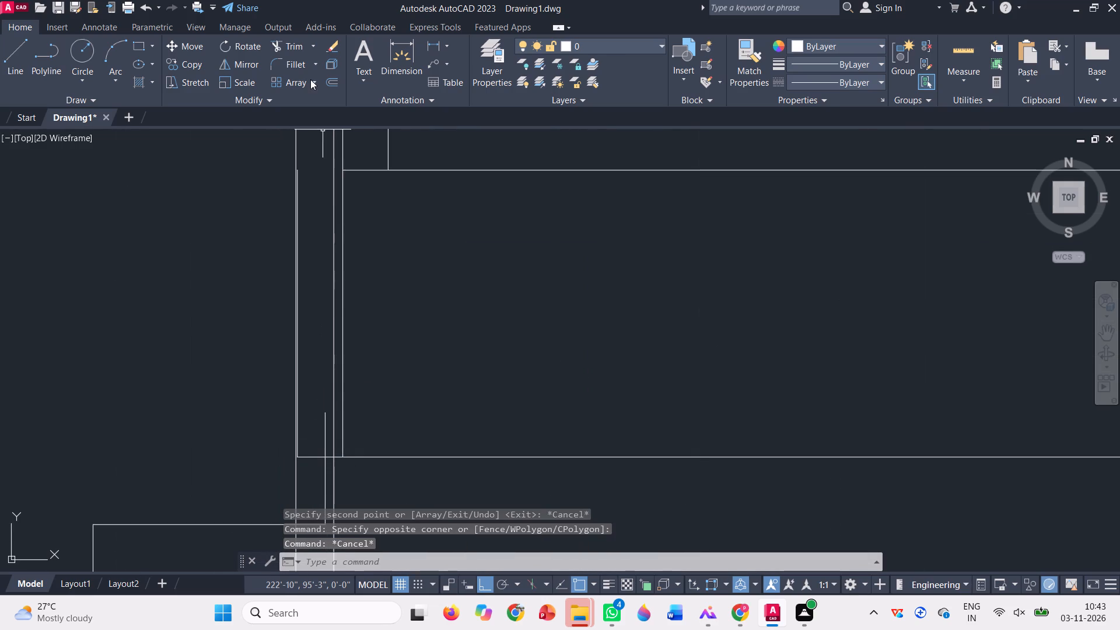
click(293, 53)
scroll(335, 330, down, 1)
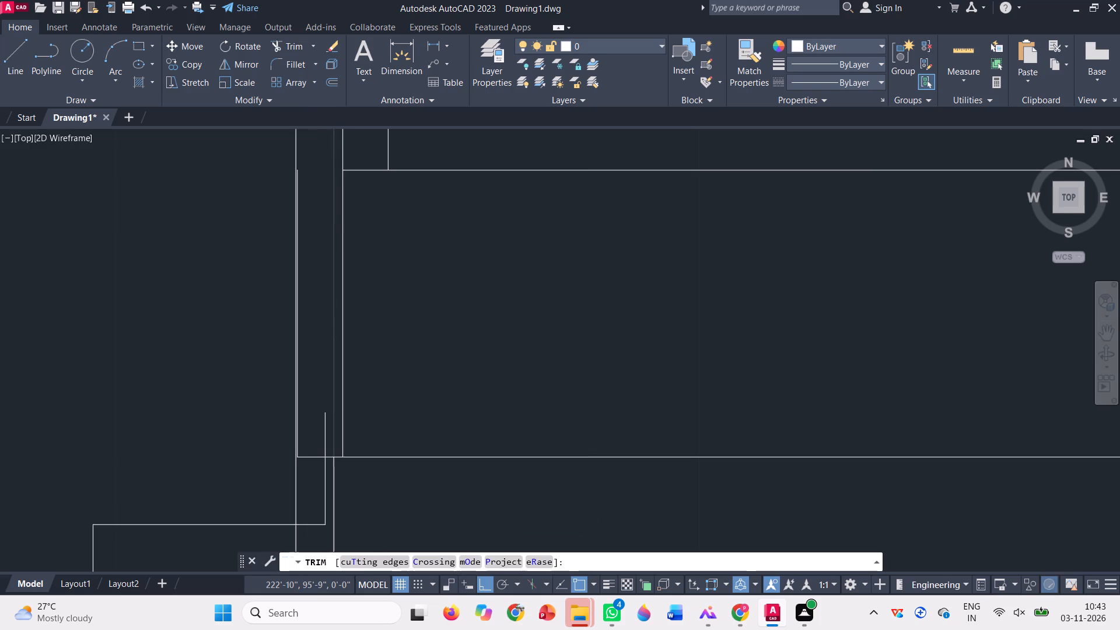
scroll(307, 302, up, 4)
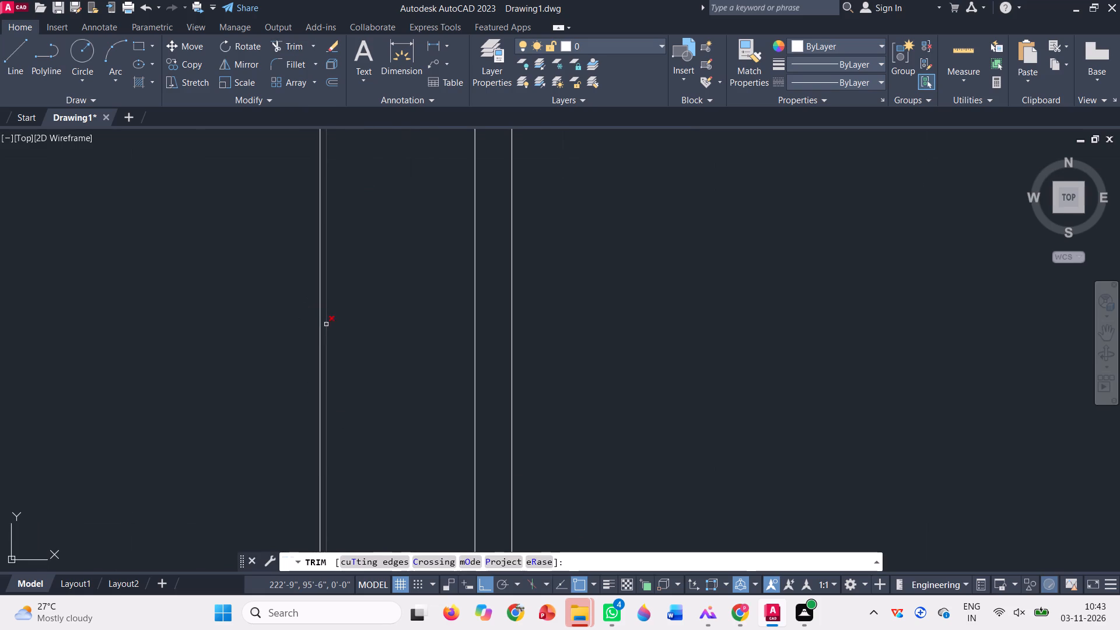
click(326, 324)
scroll(326, 324, down, 5)
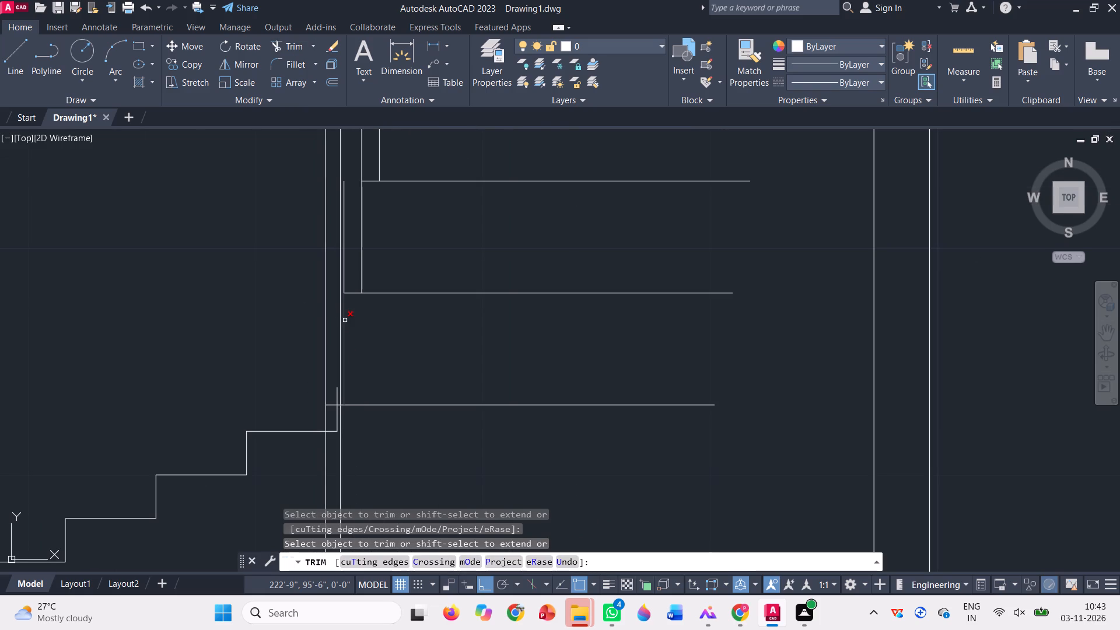
click(345, 320)
scroll(334, 407, up, 3)
click(344, 386)
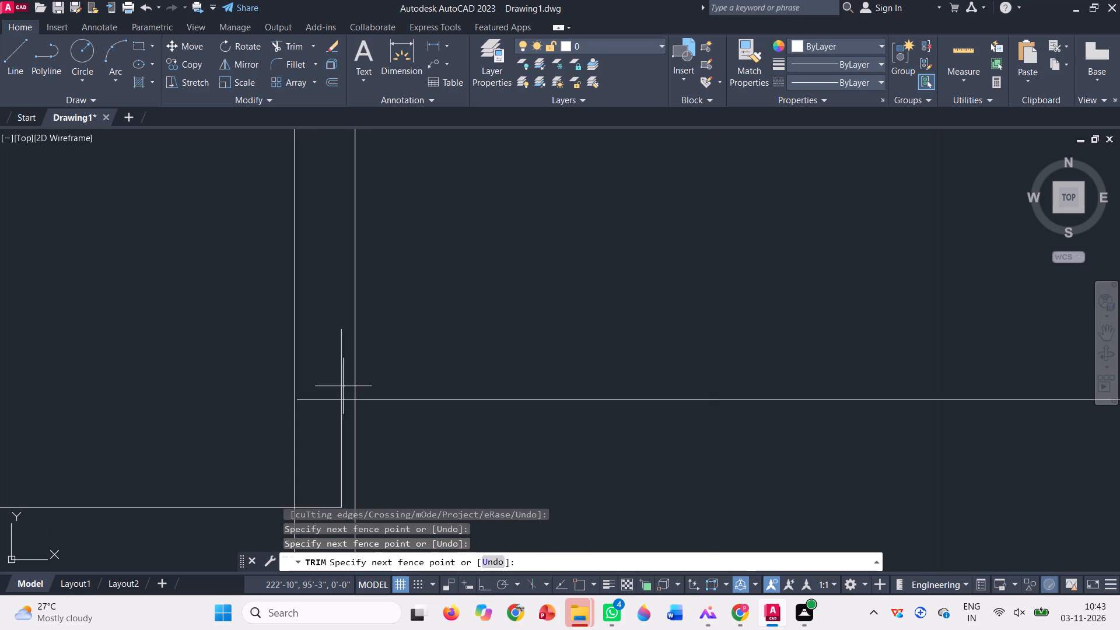
click(315, 404)
scroll(315, 404, down, 2)
scroll(327, 418, up, 3)
click(324, 334)
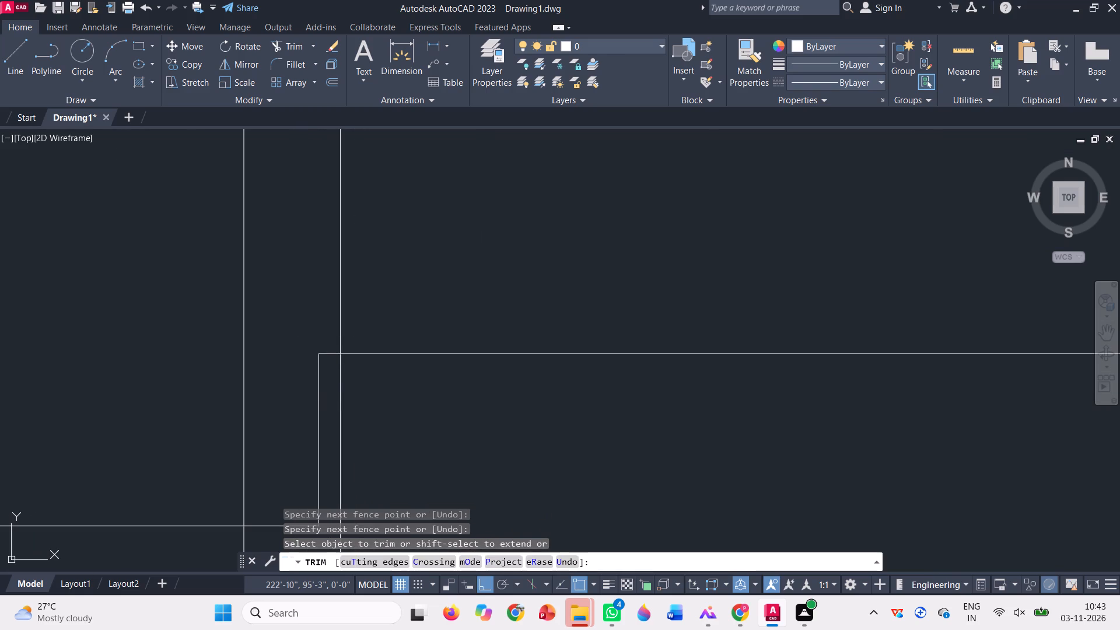
click(312, 401)
scroll(288, 476, down, 3)
click(285, 499)
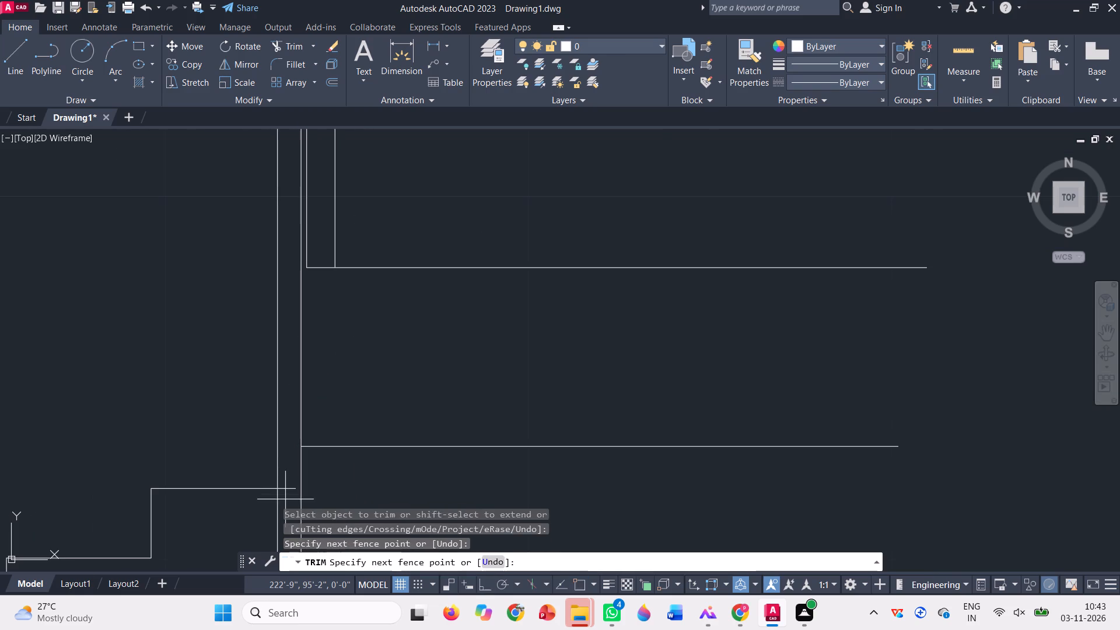
click(283, 467)
scroll(283, 467, down, 2)
key(Escape)
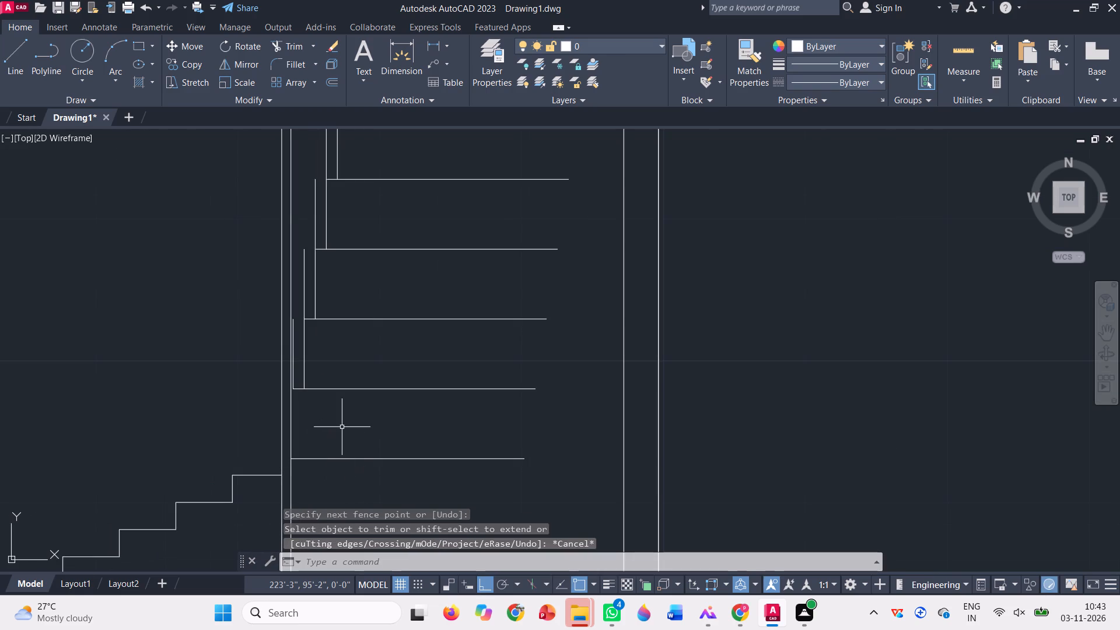
Draw a vertical line from the inner end of the second-lowest tread down to the lowest tread beside the mullion.
key(l)
key(Return)
scroll(297, 410, up, 3)
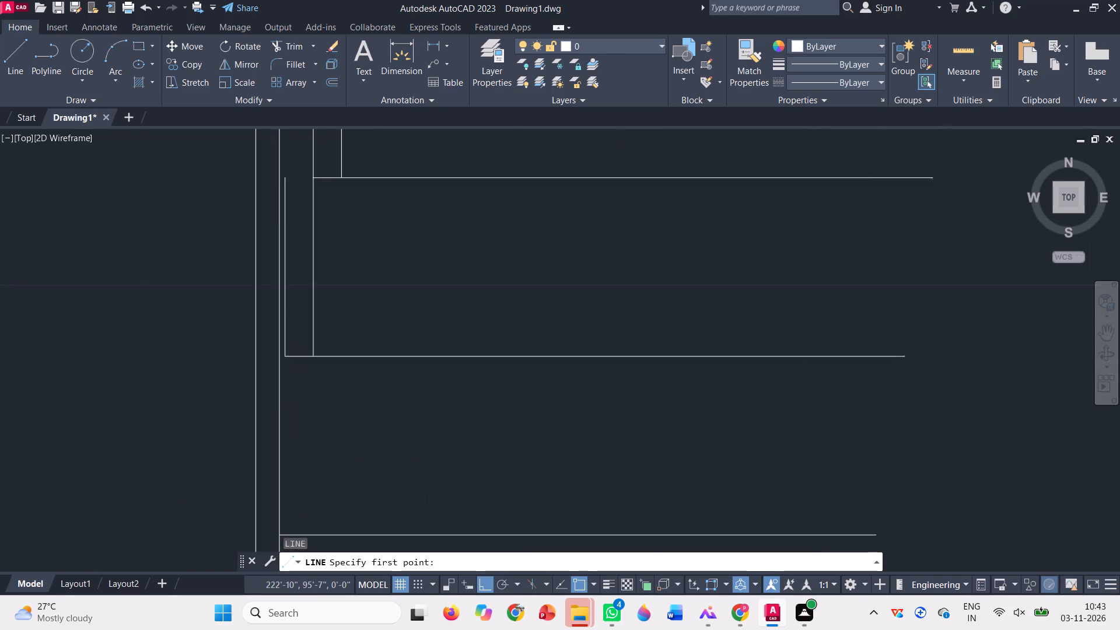
click(274, 324)
scroll(297, 363, down, 2)
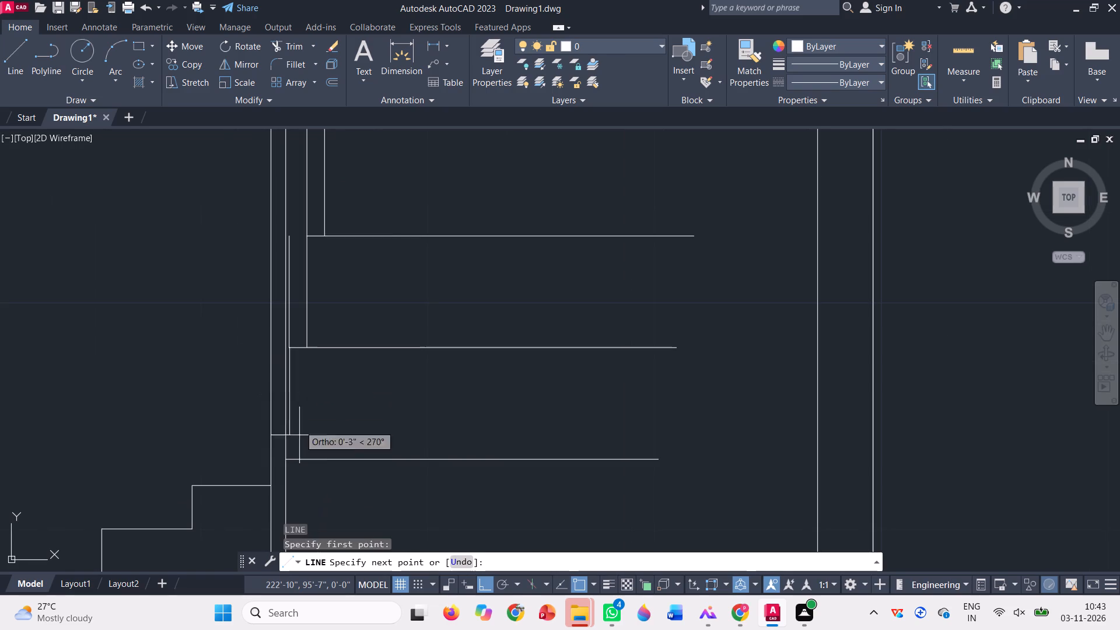
scroll(286, 467, up, 3)
click(297, 443)
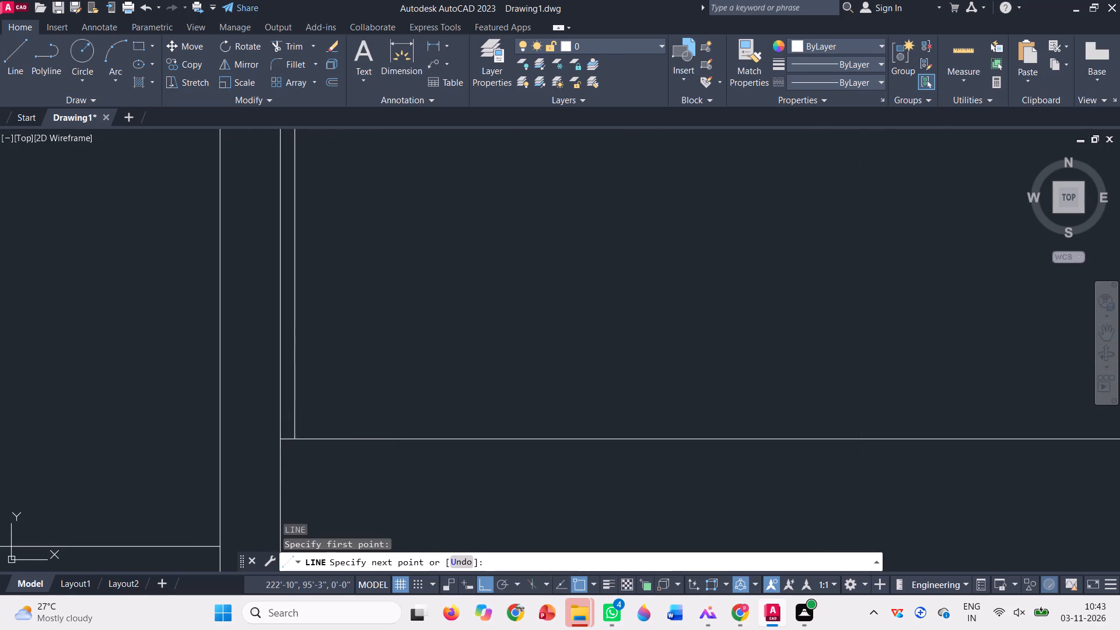
key(space)
scroll(297, 456, down, 6)
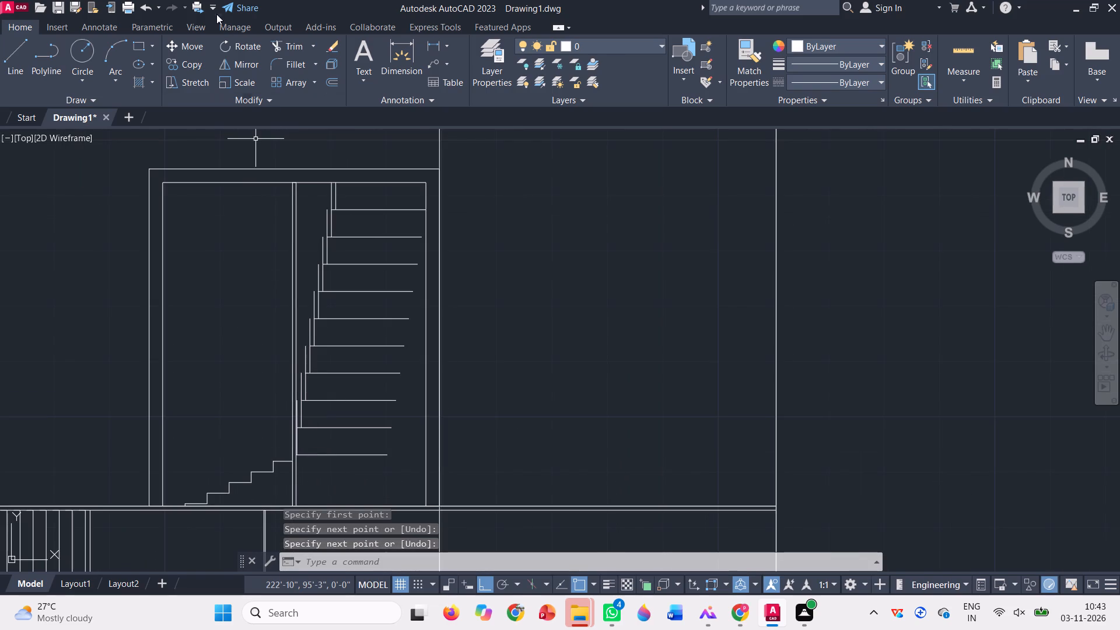
Extend the treads of the upper flight to the inner line of the door's right-hand frame.
click(315, 50)
click(289, 107)
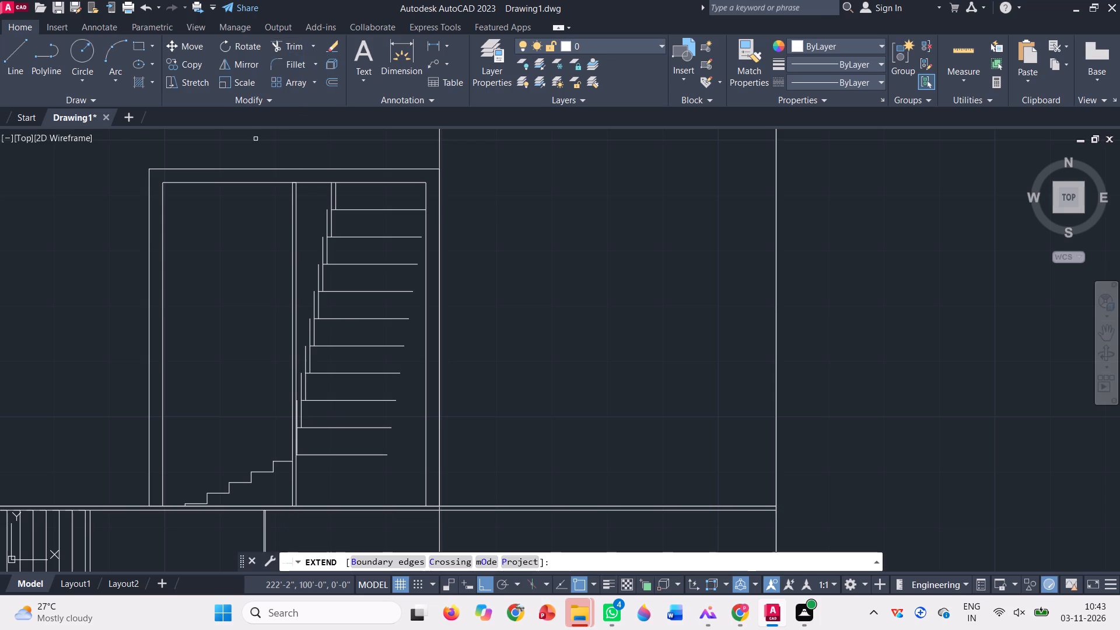
click(342, 485)
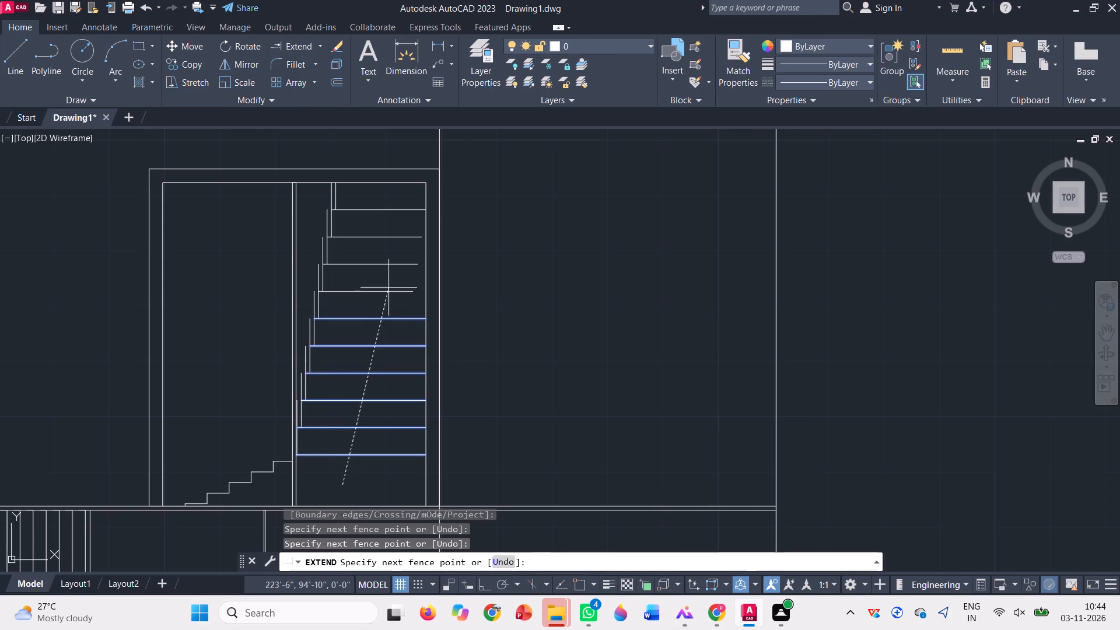
click(400, 216)
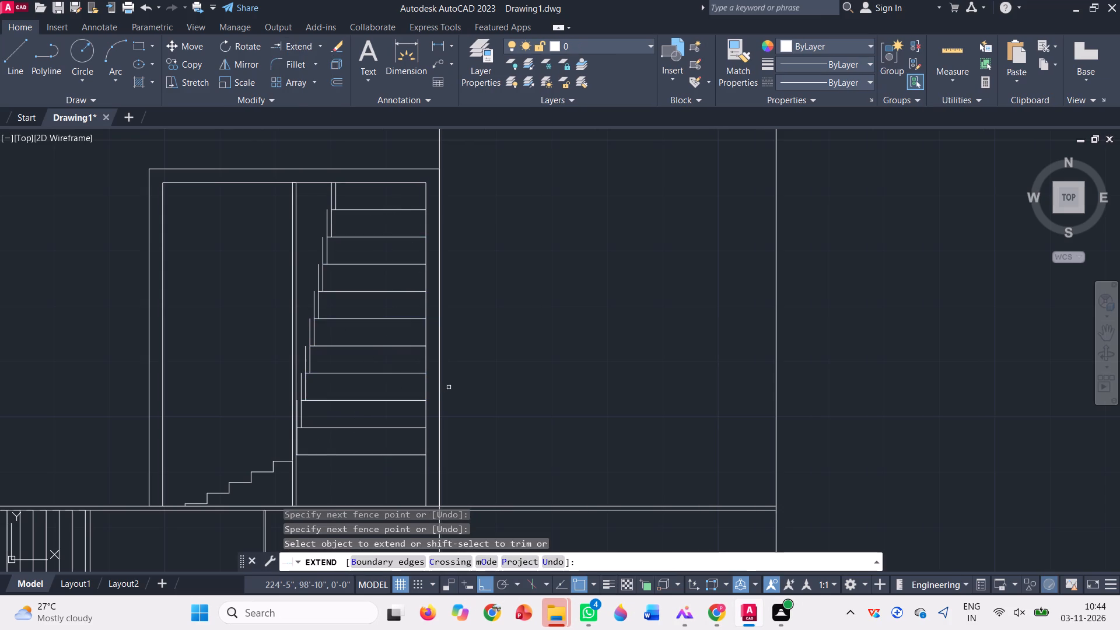
key(Escape)
Draw, with Ortho off, a line at about 145° rising outward from the top riser corner of the small stair profile.
scroll(488, 392, down, 1)
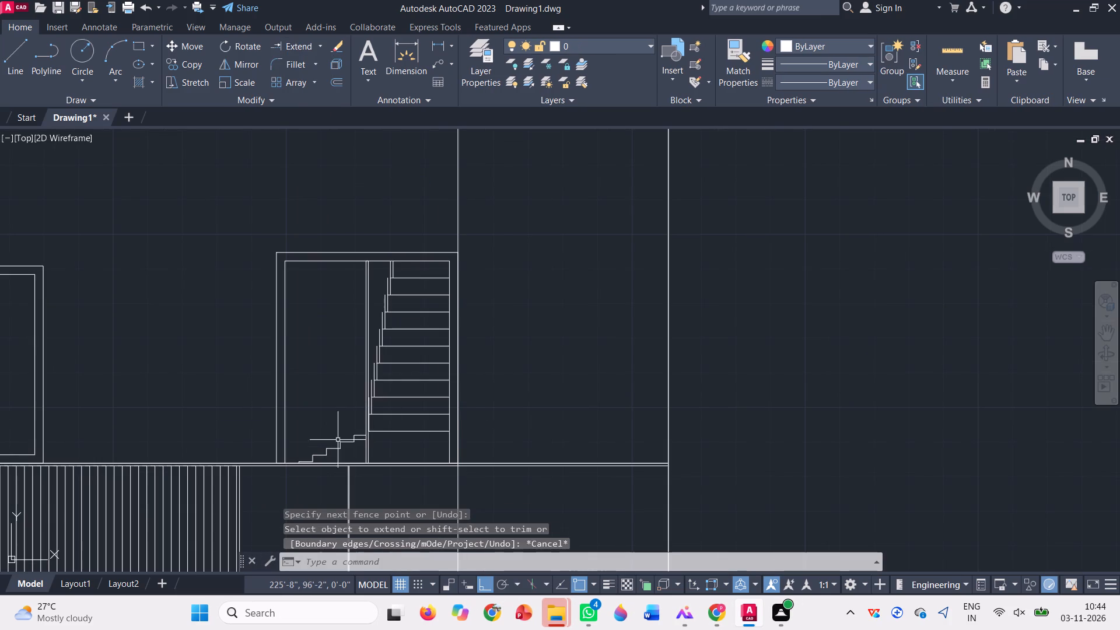
scroll(348, 451, up, 2)
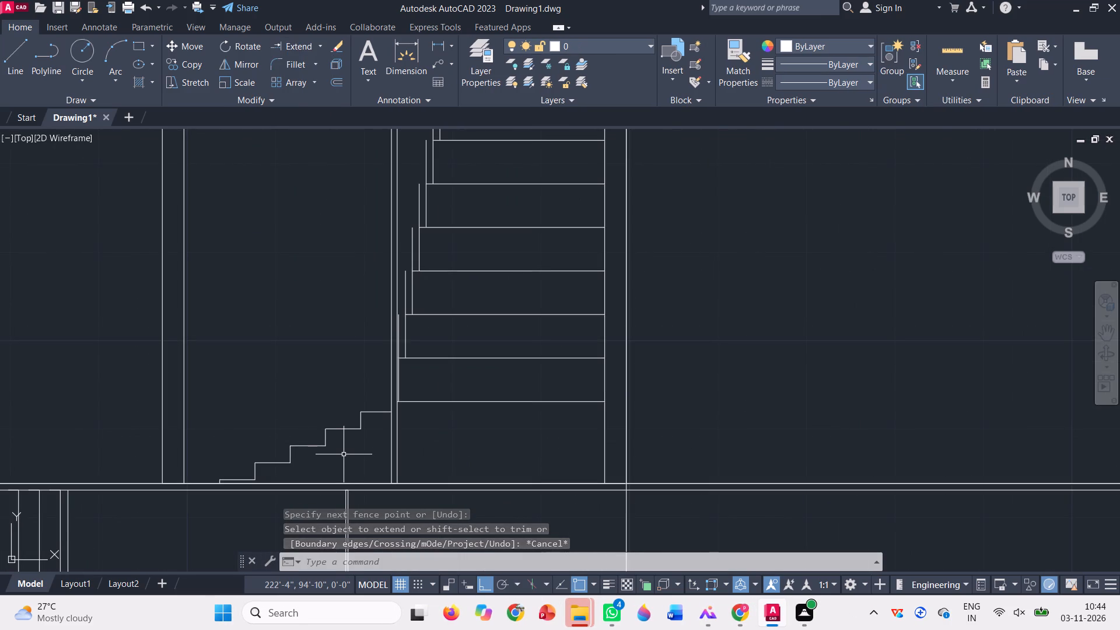
scroll(344, 454, down, 1)
click(18, 55)
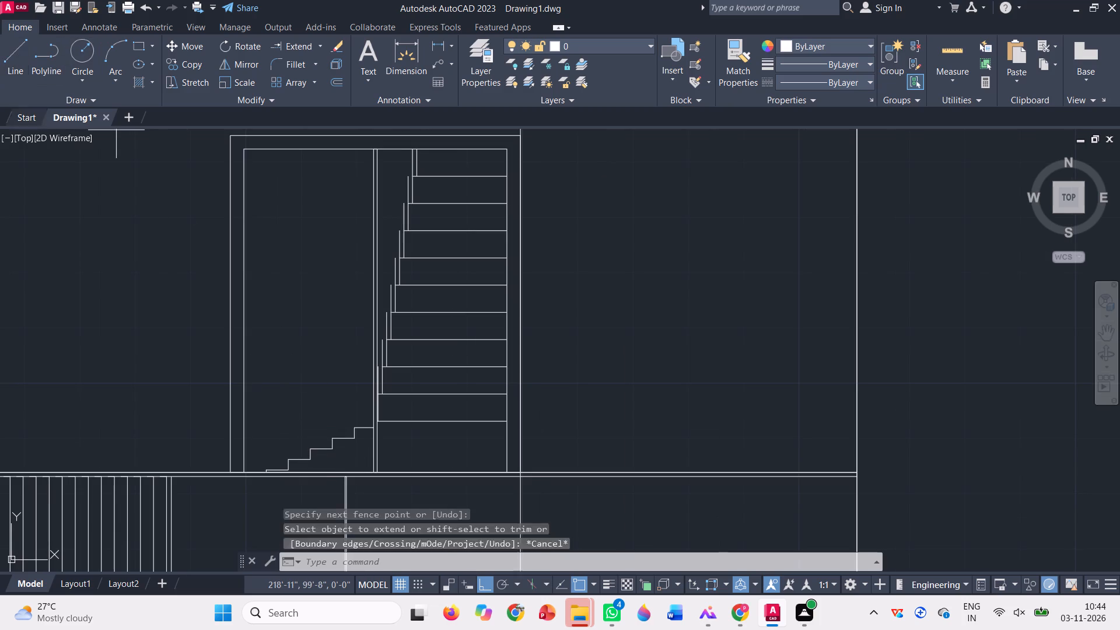
scroll(342, 430, up, 2)
click(372, 429)
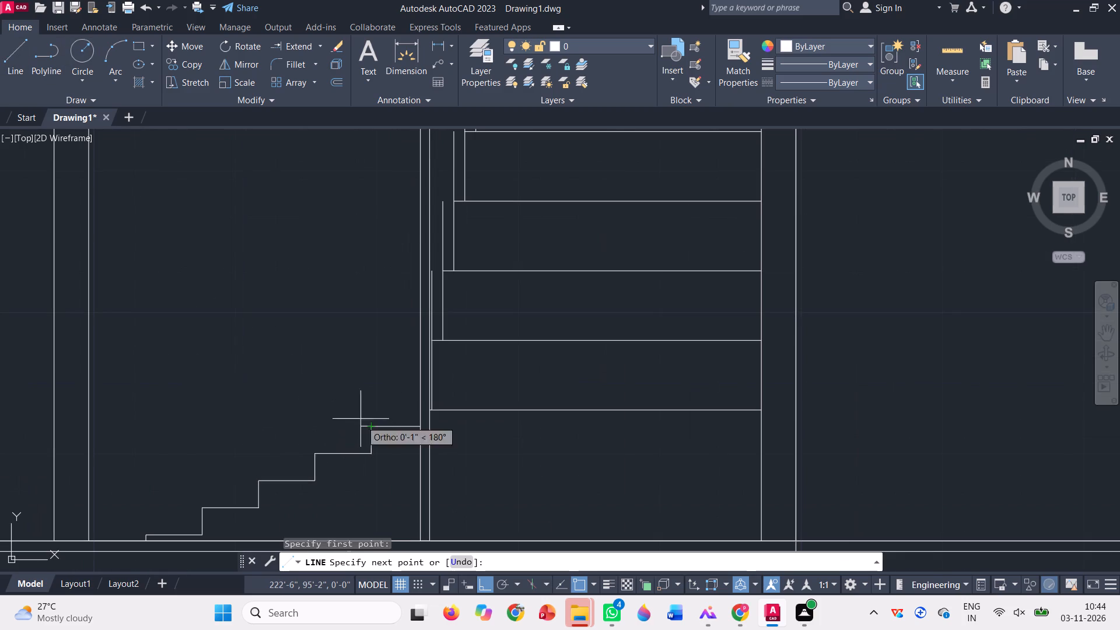
key(F8)
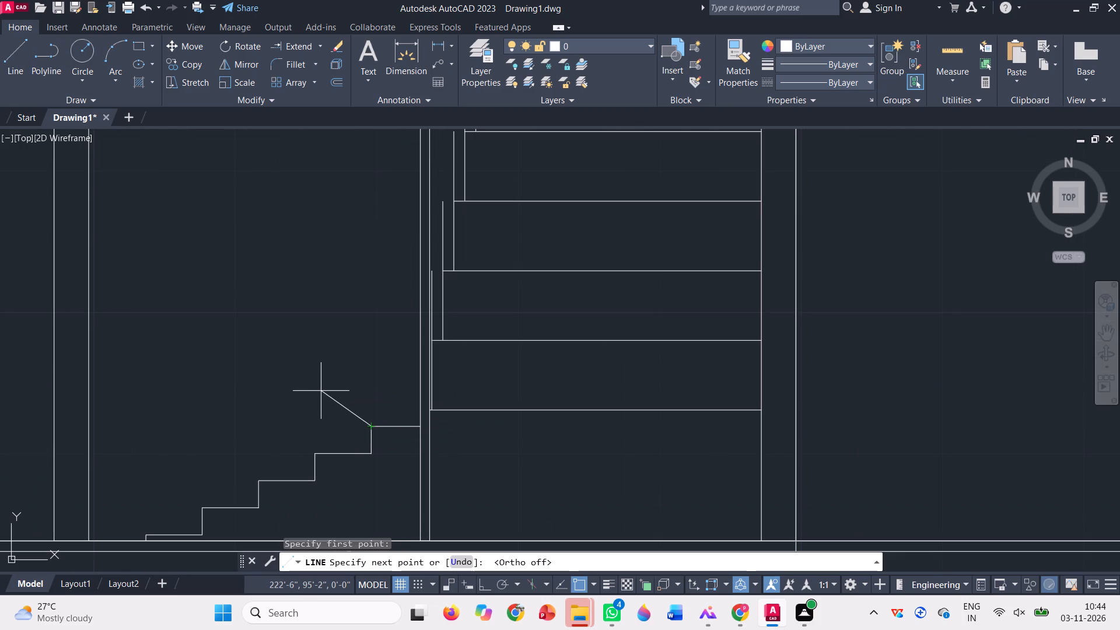
click(321, 391)
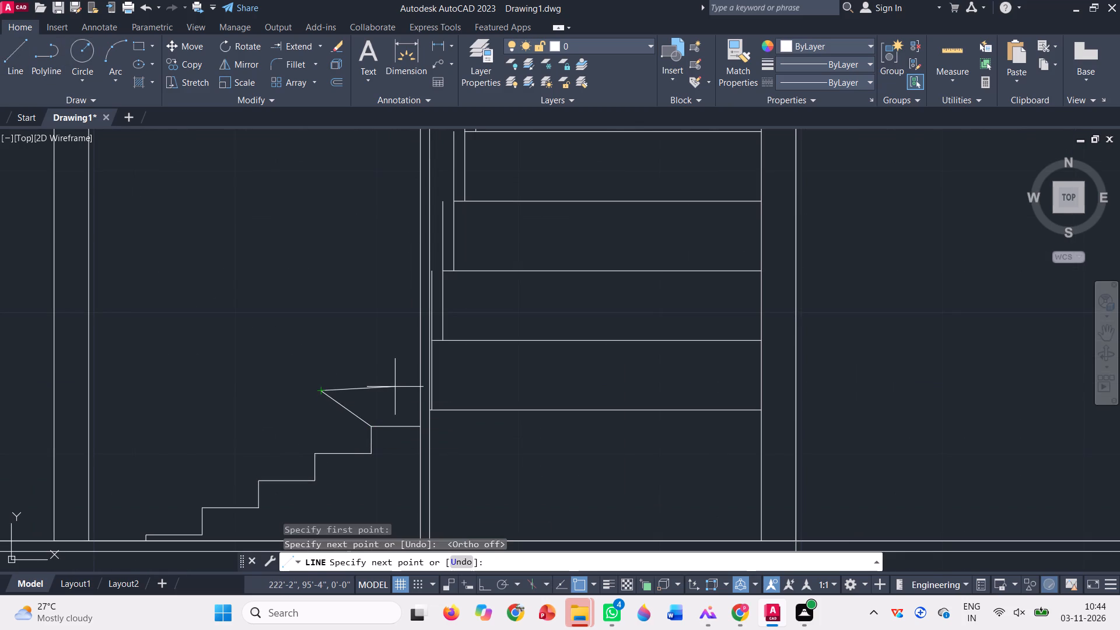
key(Escape)
Copy the small stair's top tread from its riser corner to the free end of the slanted line.
click(404, 432)
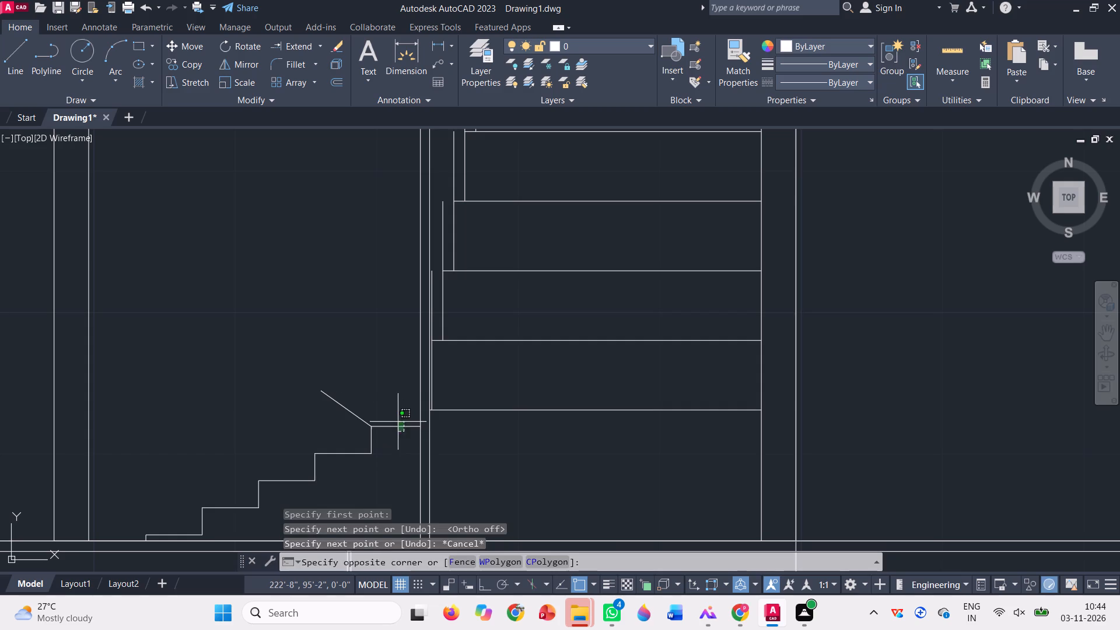
click(394, 417)
key(c)
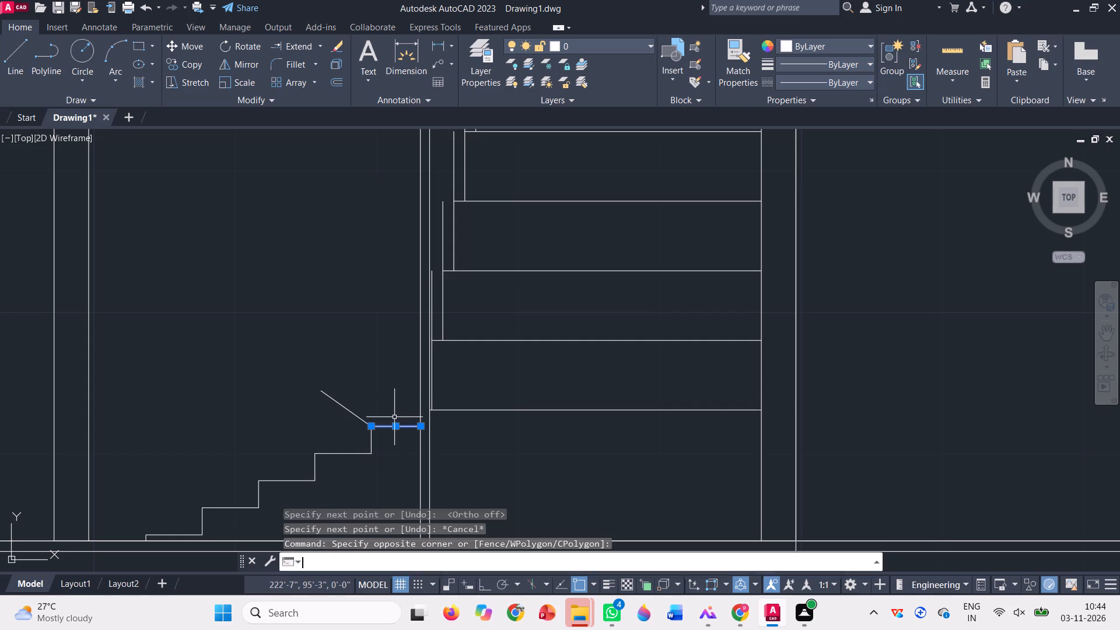
text(o)
key(space)
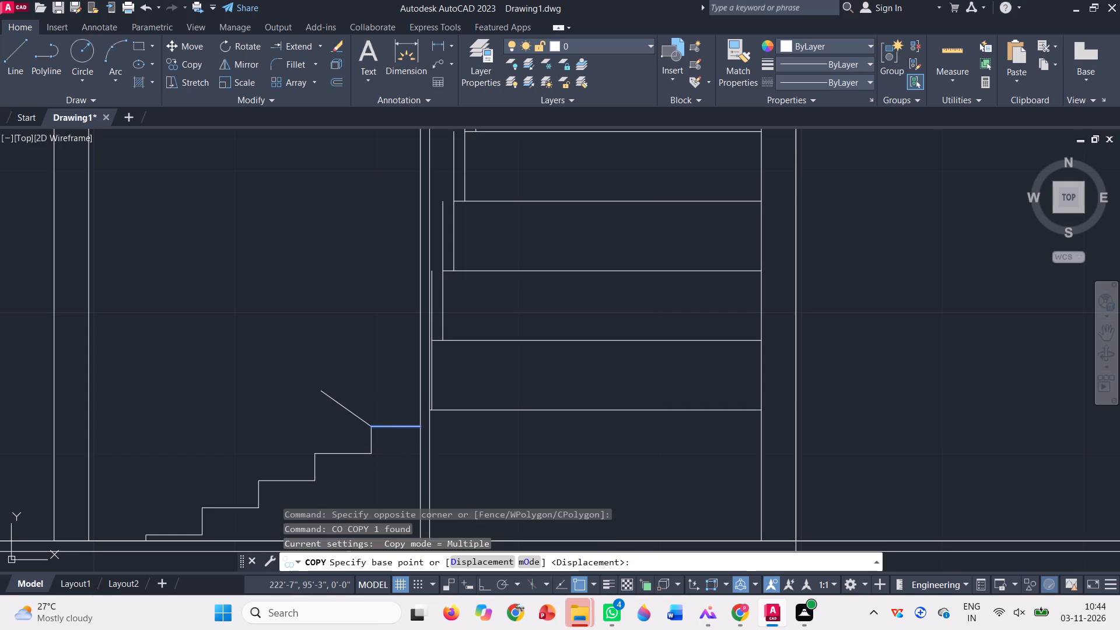
scroll(368, 432, up, 2)
click(372, 420)
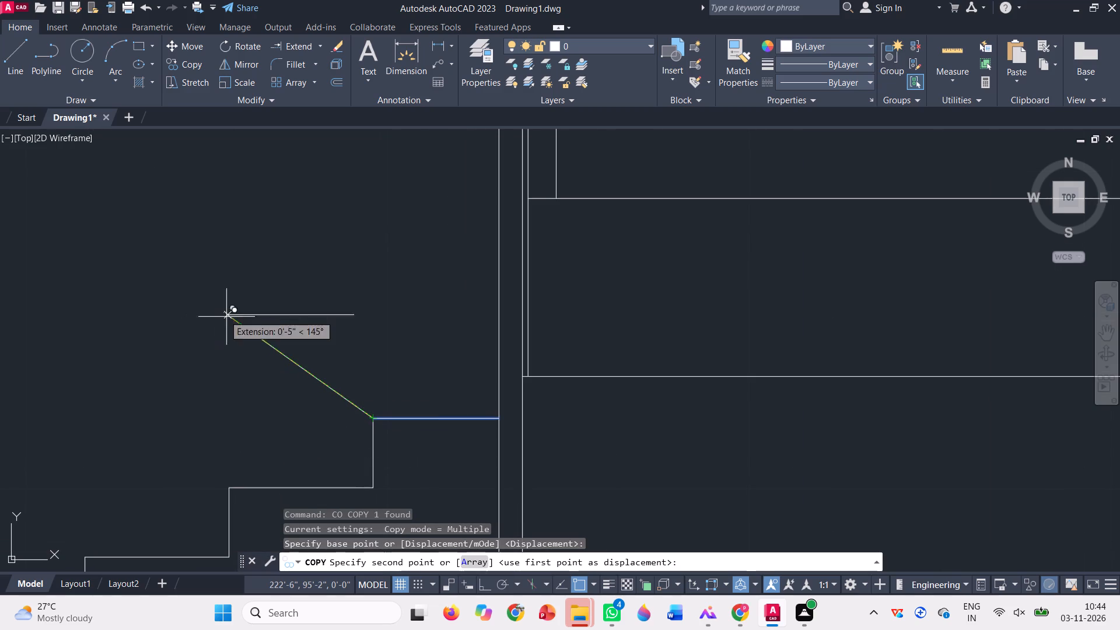
click(248, 327)
scroll(240, 430, down, 1)
key(space)
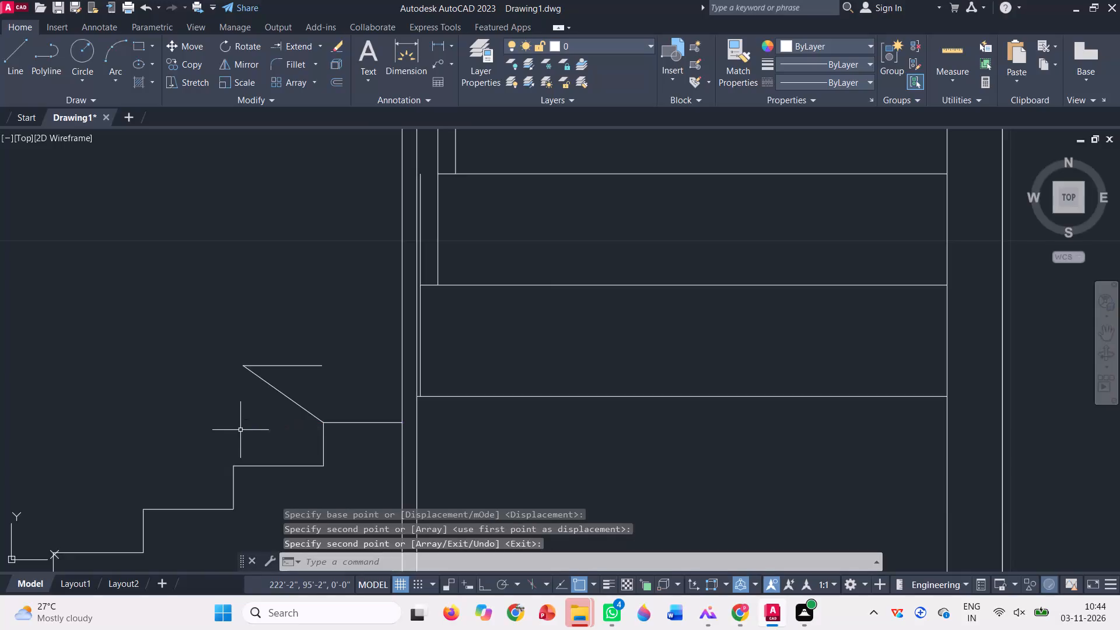
Draw a slanted line from the copied tread's right end to where the original top tread meets the mullion.
scroll(242, 429, down, 1)
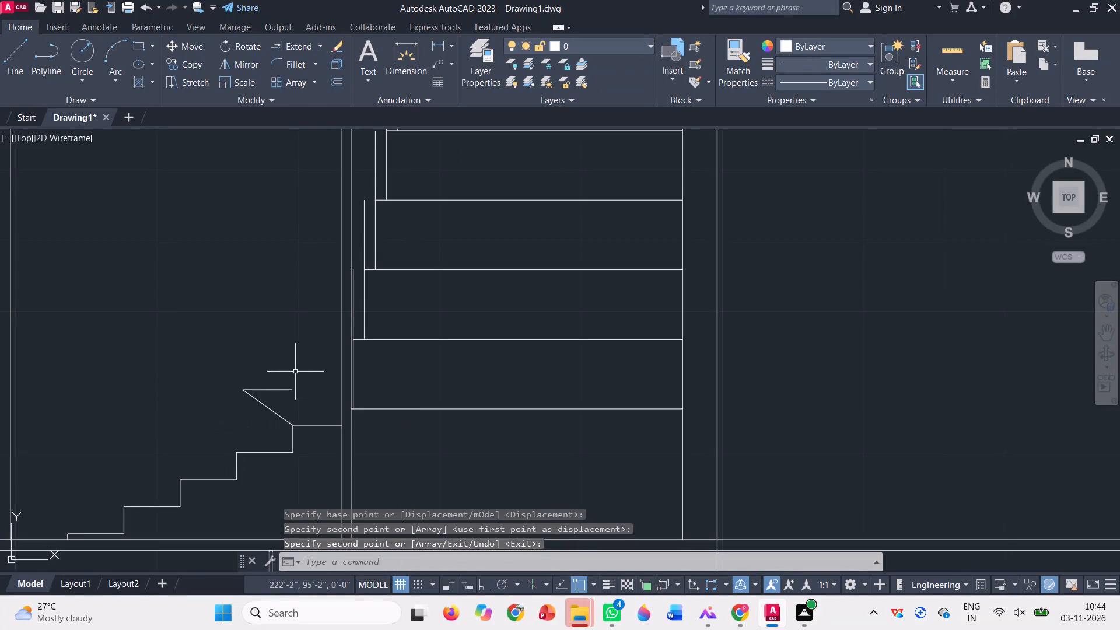
click(17, 61)
scroll(300, 406, up, 2)
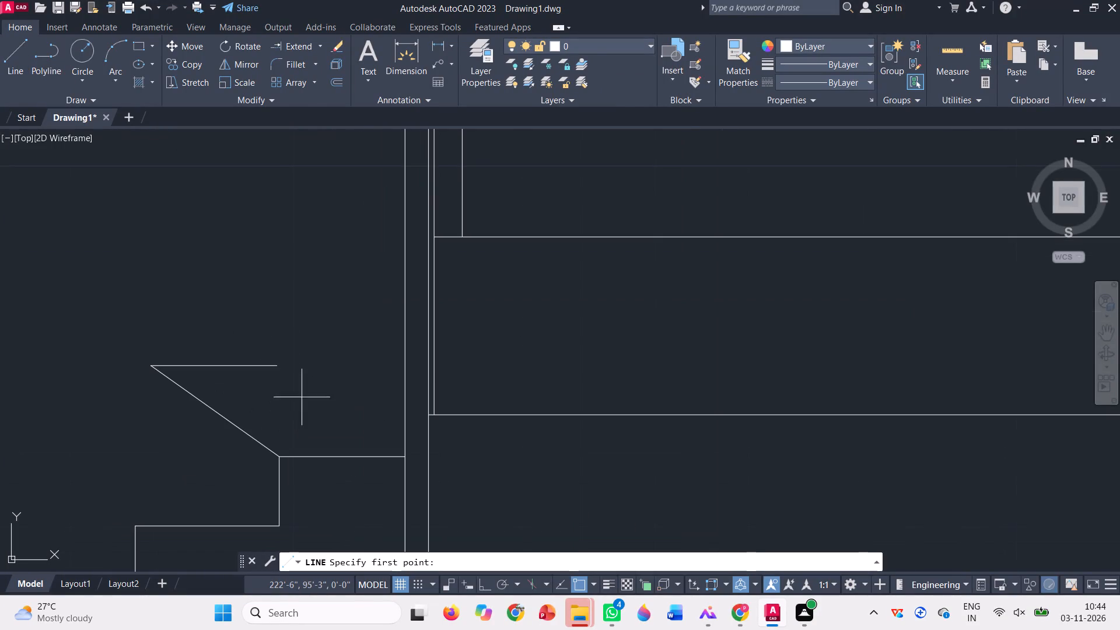
click(276, 364)
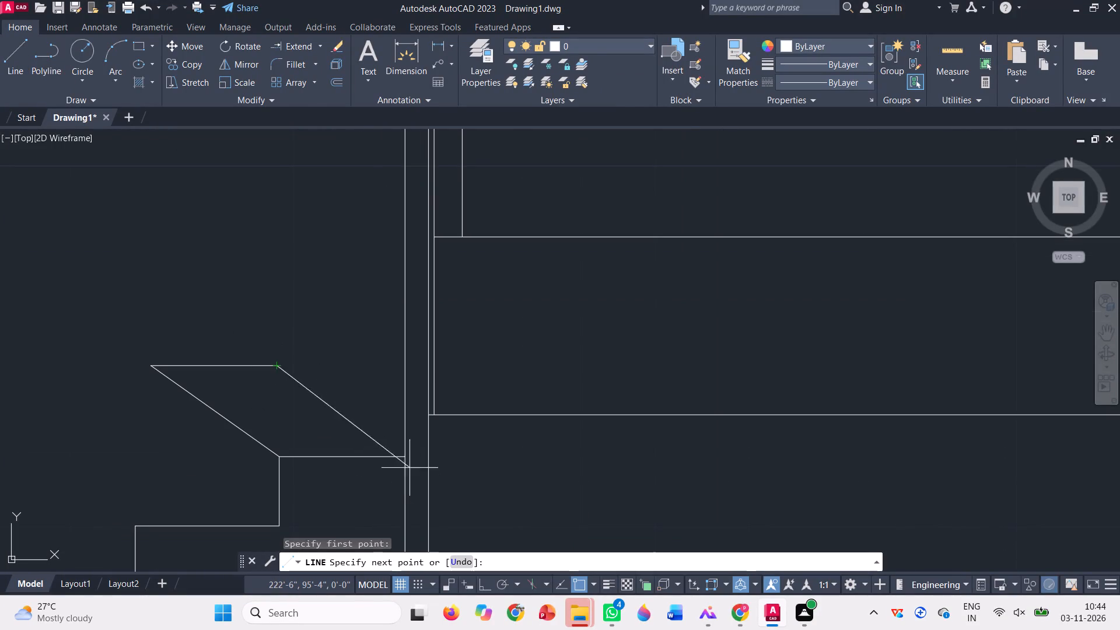
click(404, 453)
scroll(388, 450, down, 2)
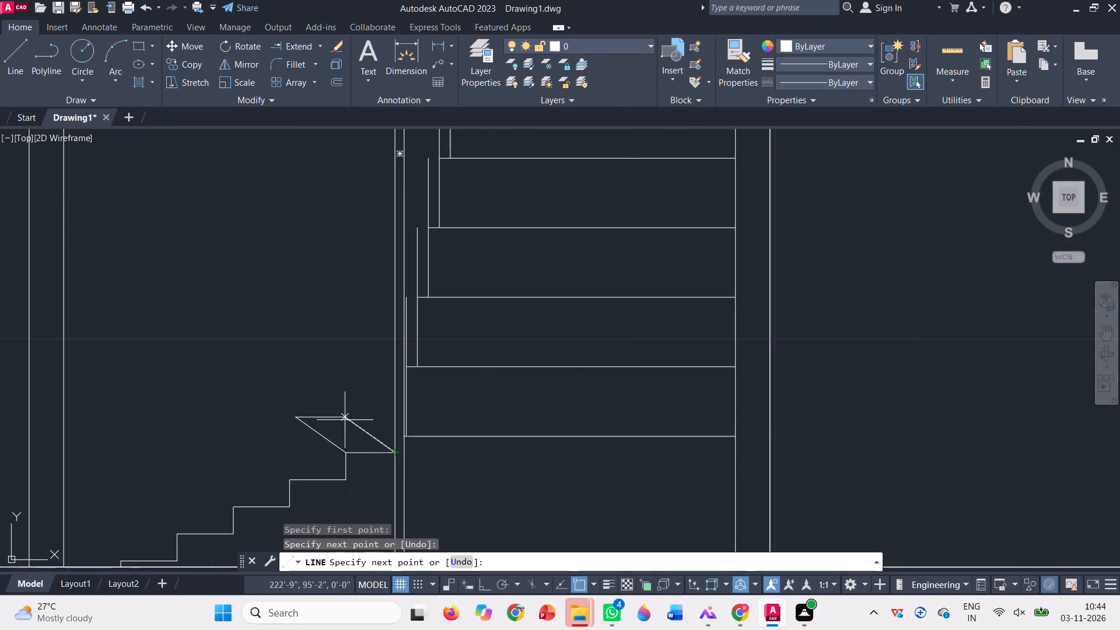
key(space)
Copy the raised top tread line end to end, from its left end to its right end, towards the mullion.
scroll(356, 397, up, 2)
click(281, 472)
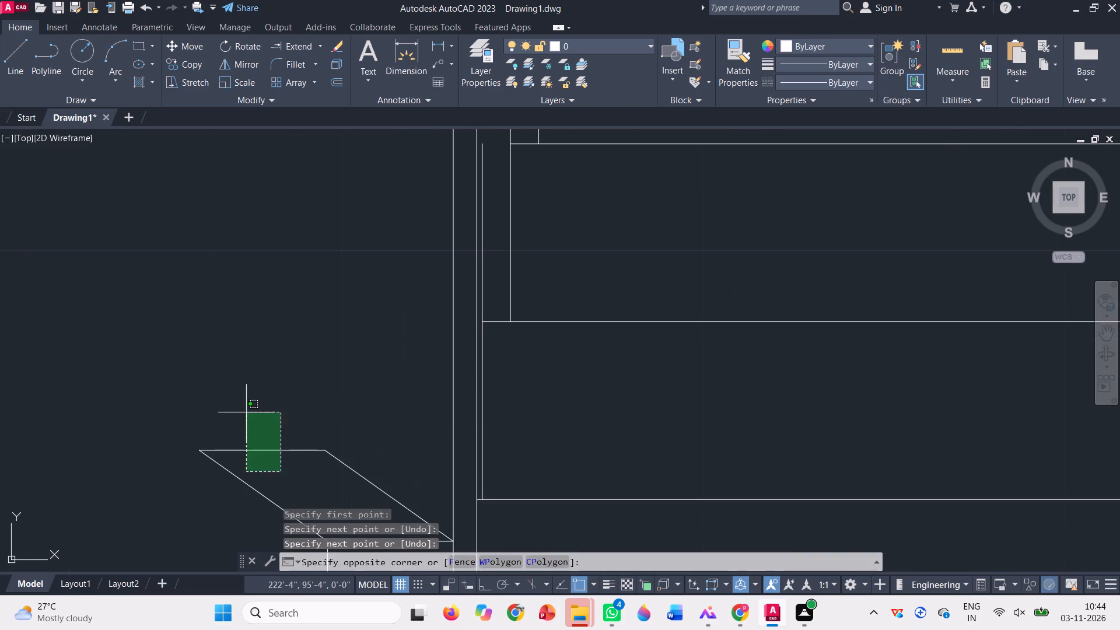
click(246, 412)
text(co)
key(space)
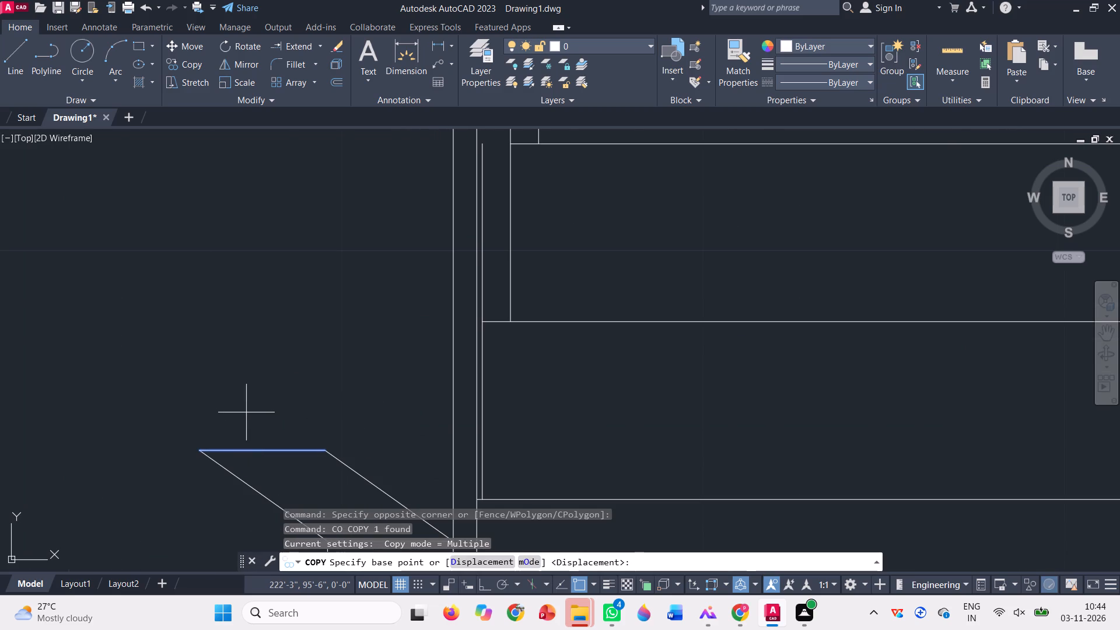
scroll(173, 442, up, 1)
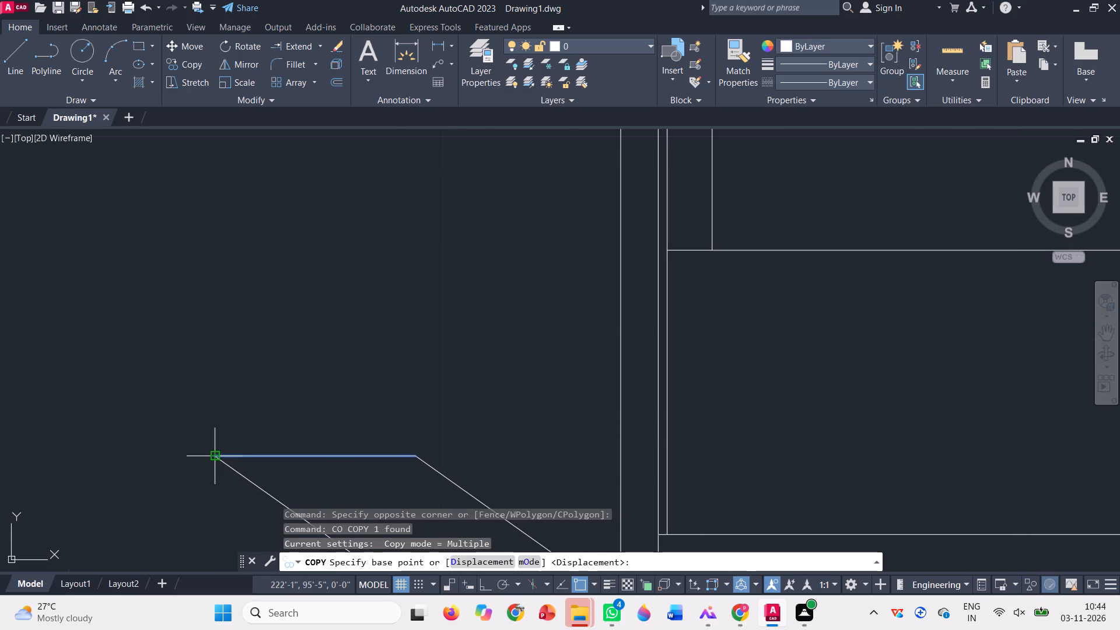
click(212, 457)
scroll(163, 463, down, 1)
scroll(323, 453, up, 2)
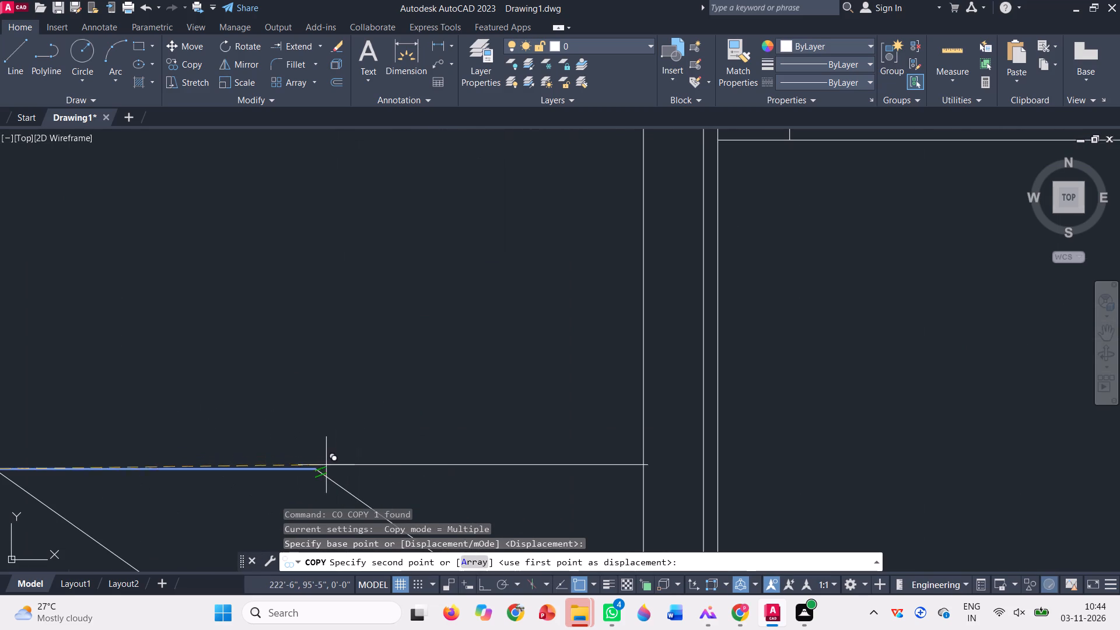
click(317, 465)
scroll(316, 454, down, 4)
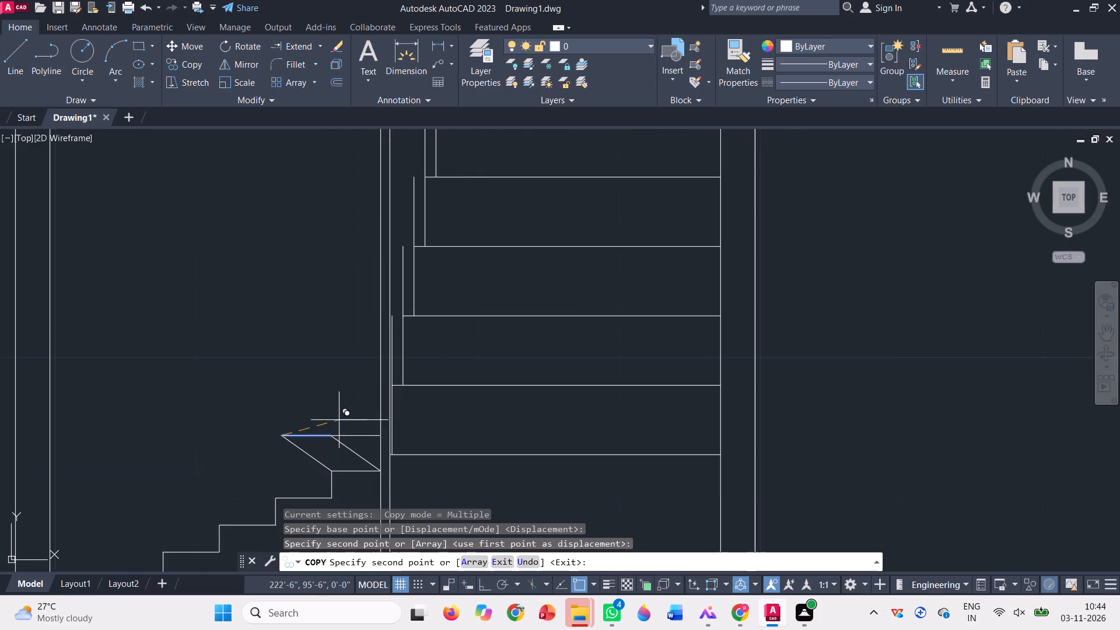
scroll(349, 418, down, 1)
scroll(283, 454, up, 2)
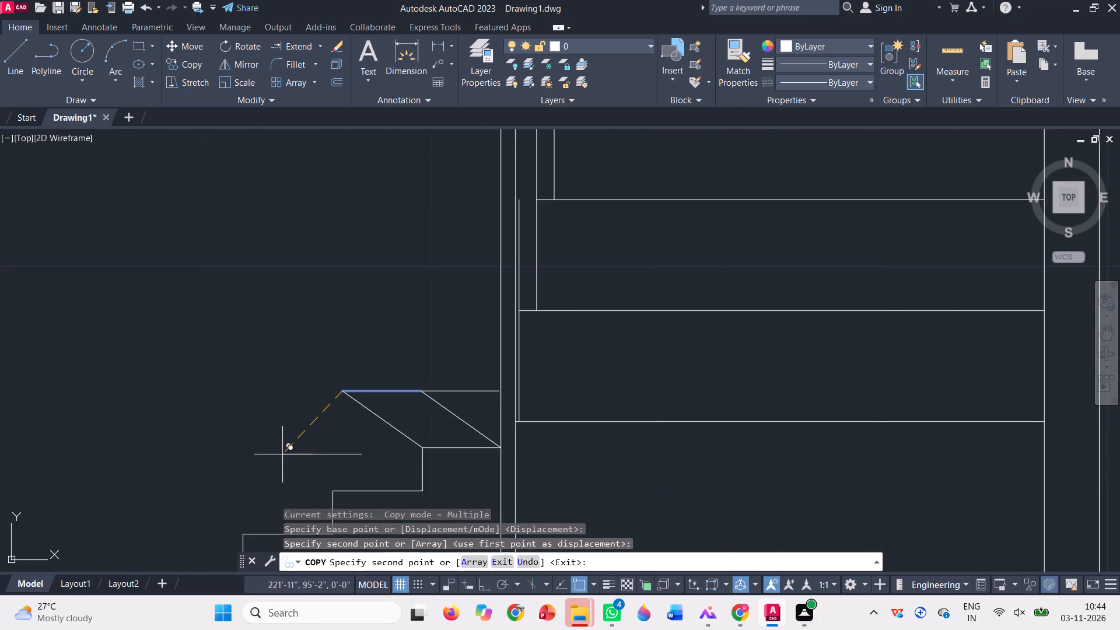
key(Escape)
Extend the newly copied tread line to the near edge of the mullion.
scroll(293, 425, down, 3)
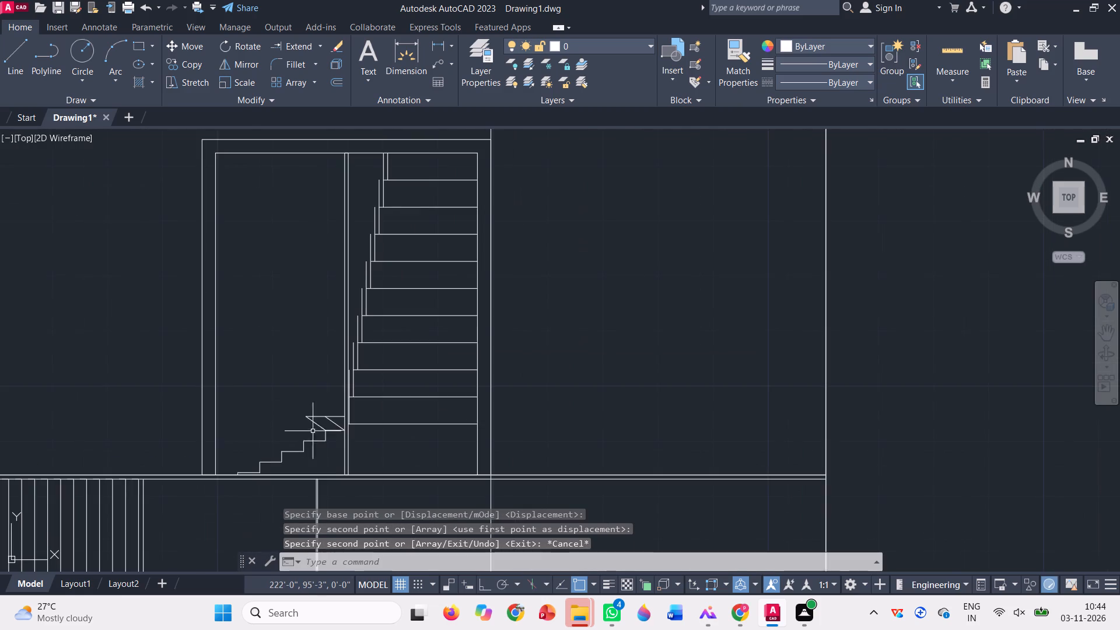
scroll(335, 413, up, 3)
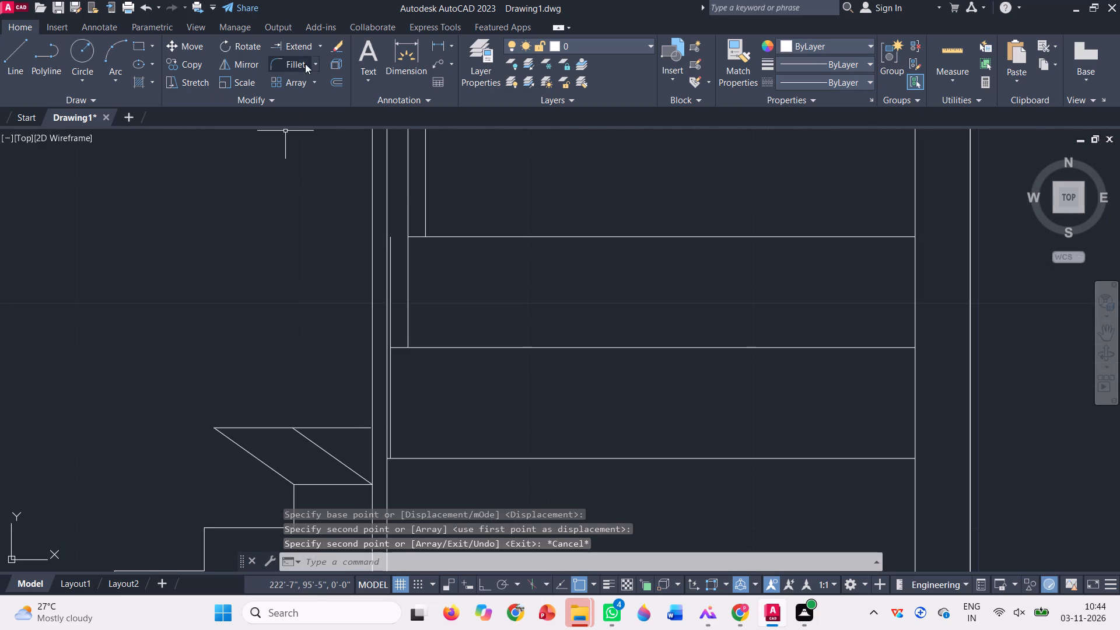
click(296, 48)
click(345, 444)
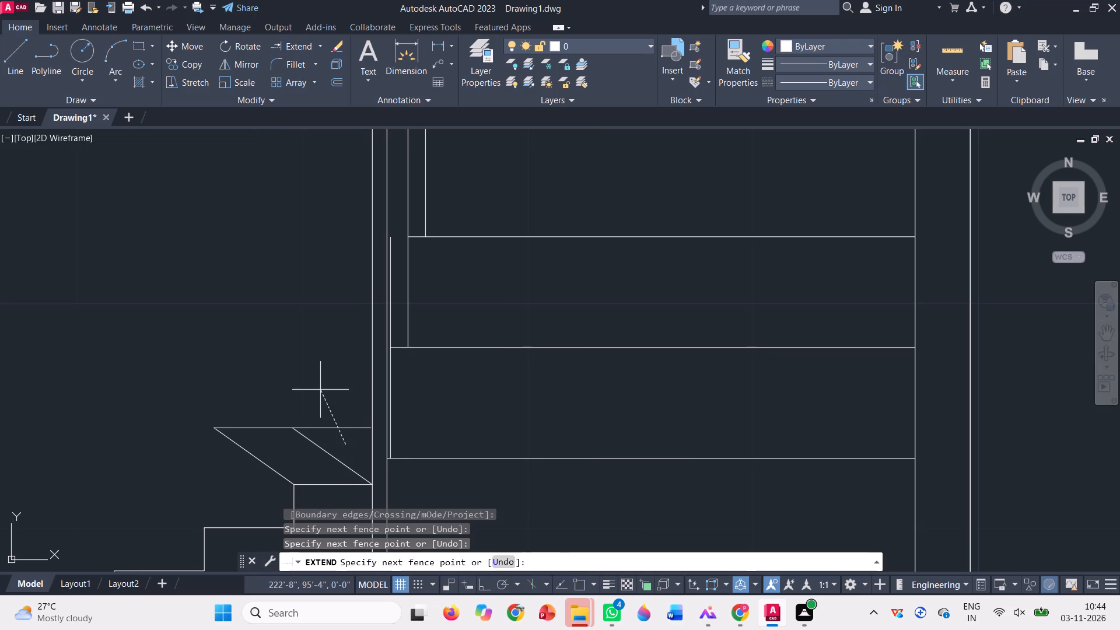
click(320, 390)
key(Escape)
Copy the nine riser and tread lines of the small stair profile from its top riser corner to the raised tread's left end.
scroll(330, 380, down, 3)
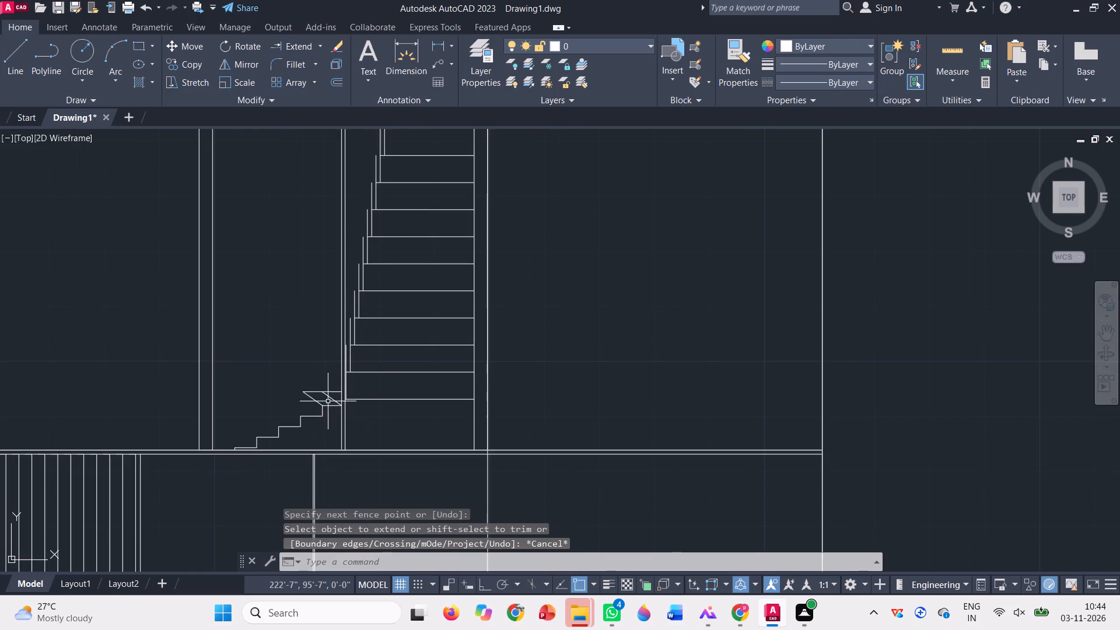
scroll(330, 416, up, 3)
scroll(313, 432, down, 3)
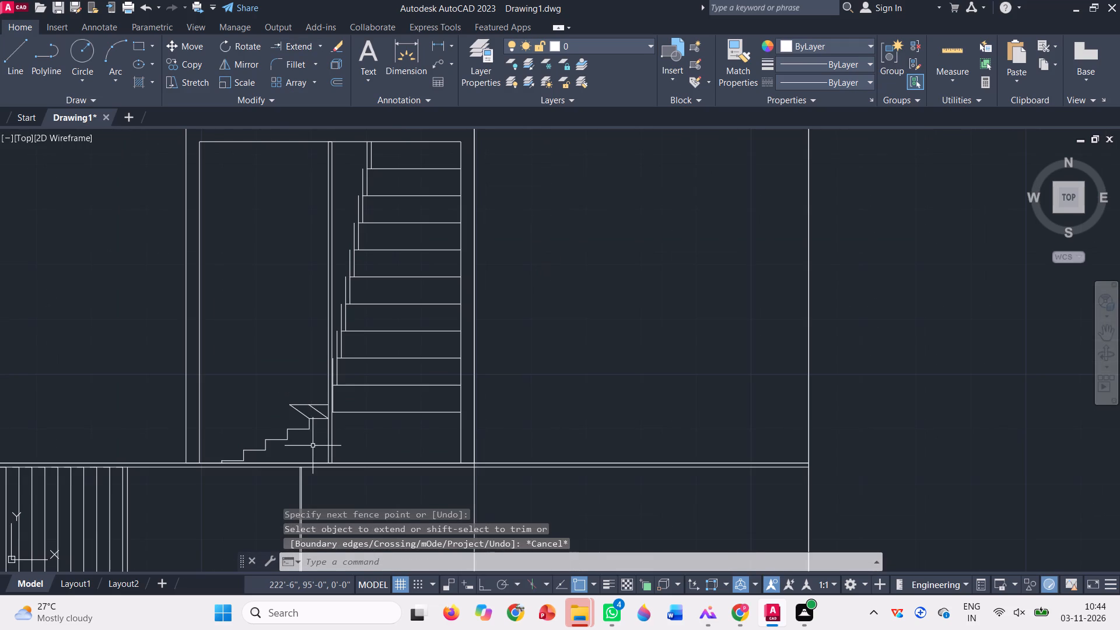
click(313, 446)
click(266, 429)
scroll(251, 460, up, 3)
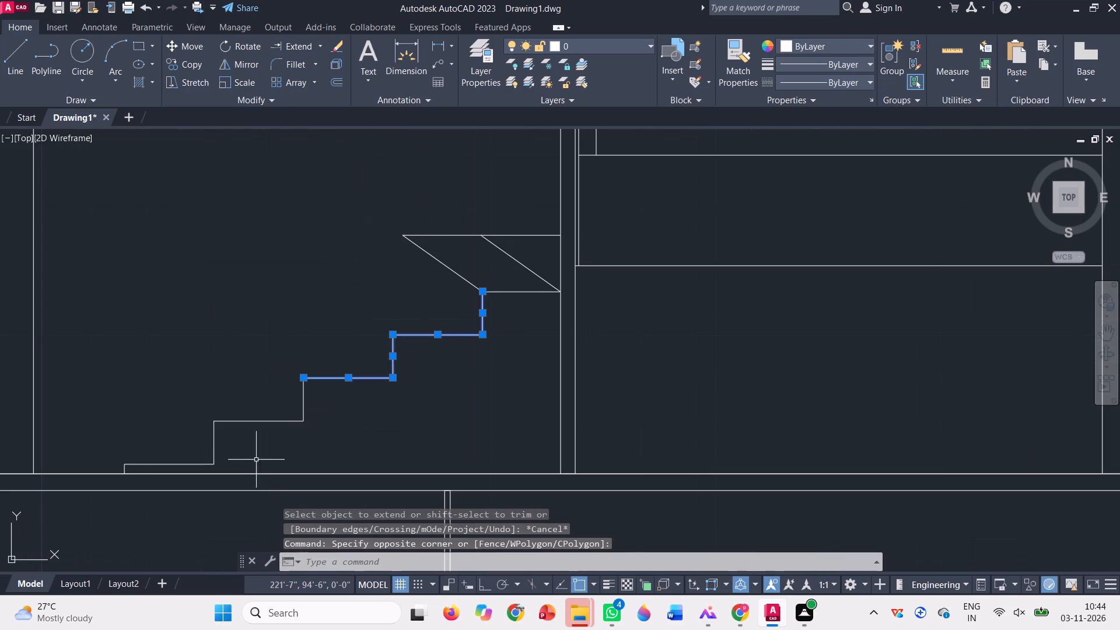
click(296, 449)
click(180, 401)
click(329, 408)
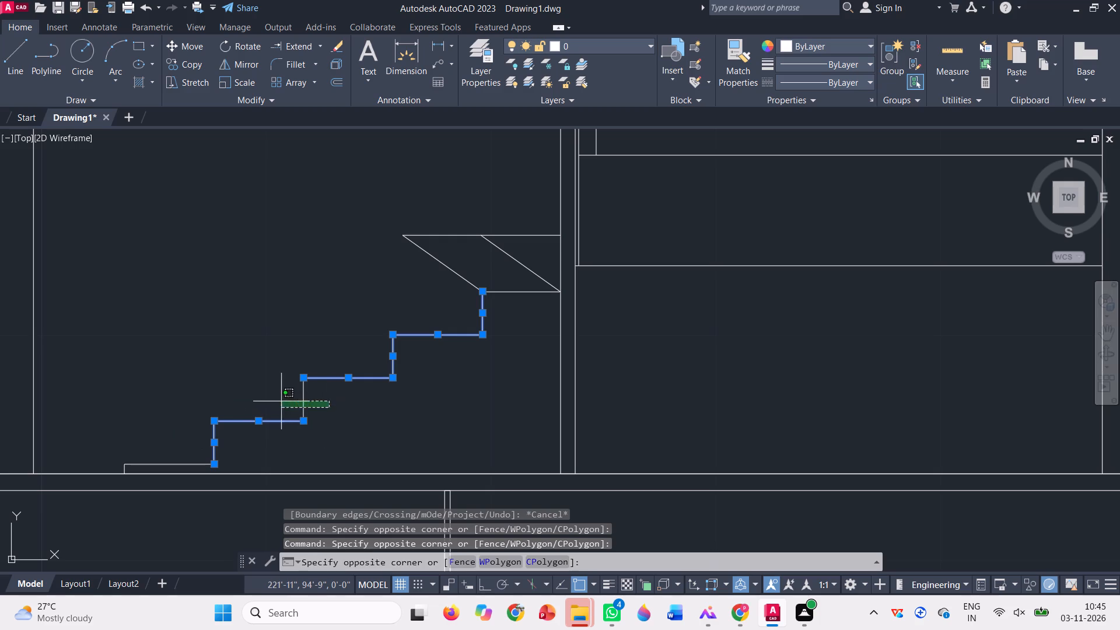
click(281, 401)
scroll(327, 415, down, 2)
scroll(244, 440, up, 7)
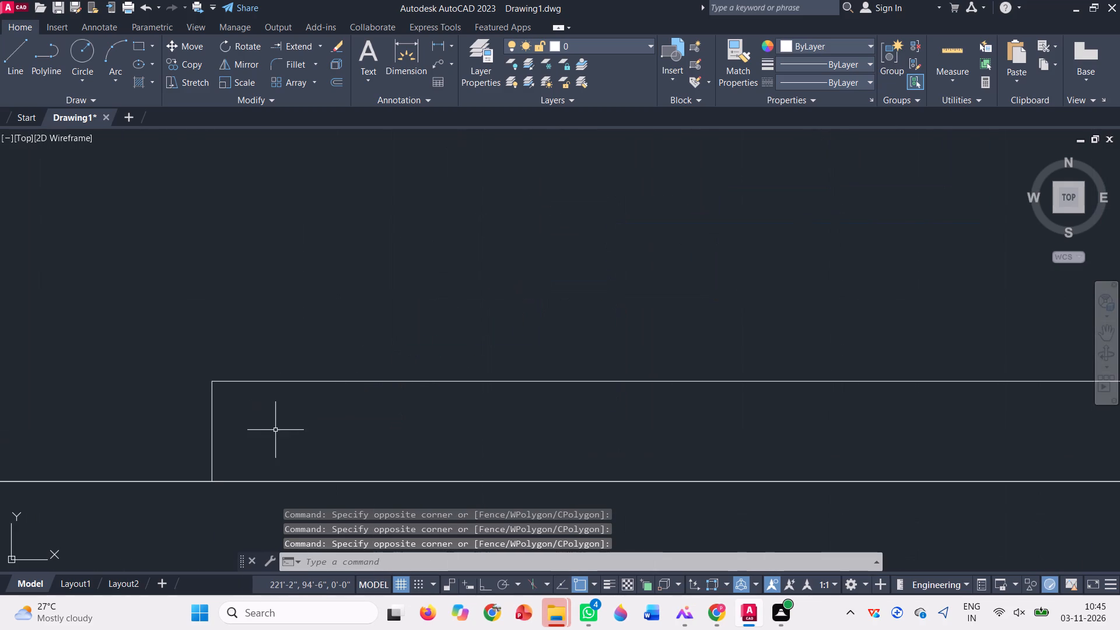
click(275, 430)
click(124, 347)
scroll(296, 408, down, 6)
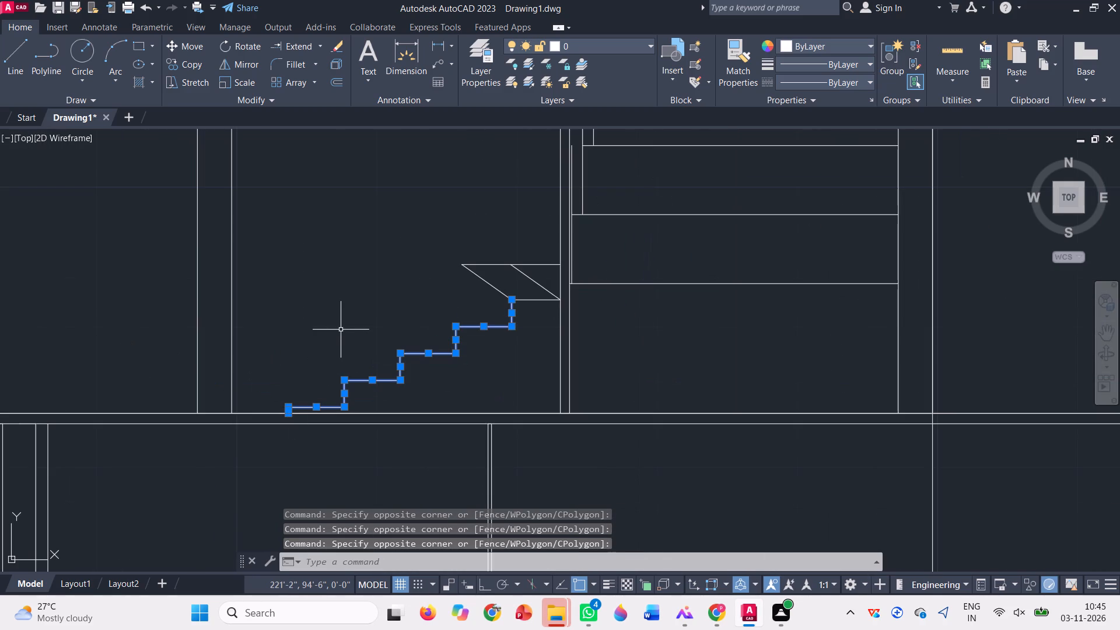
text(co)
key(space)
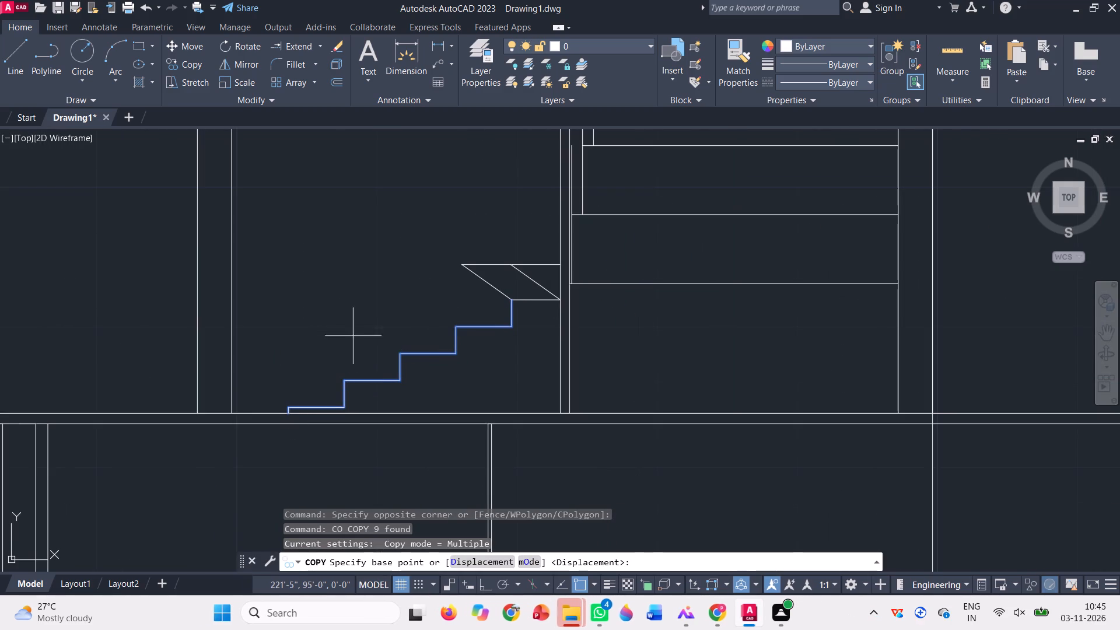
scroll(517, 309, up, 3)
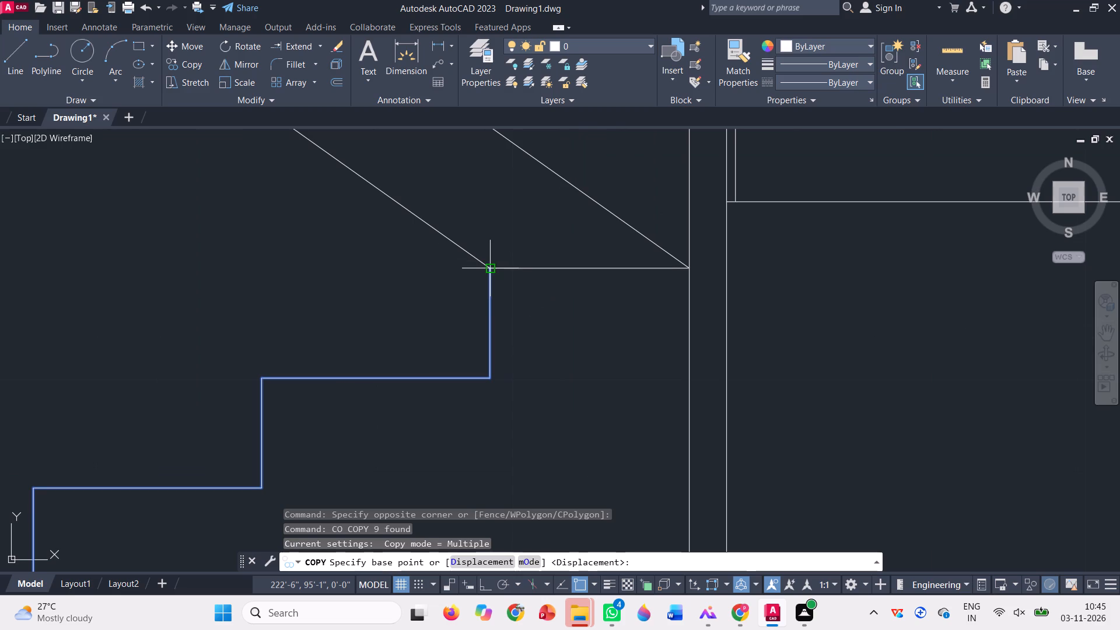
click(492, 270)
scroll(524, 359, down, 2)
scroll(432, 268, up, 2)
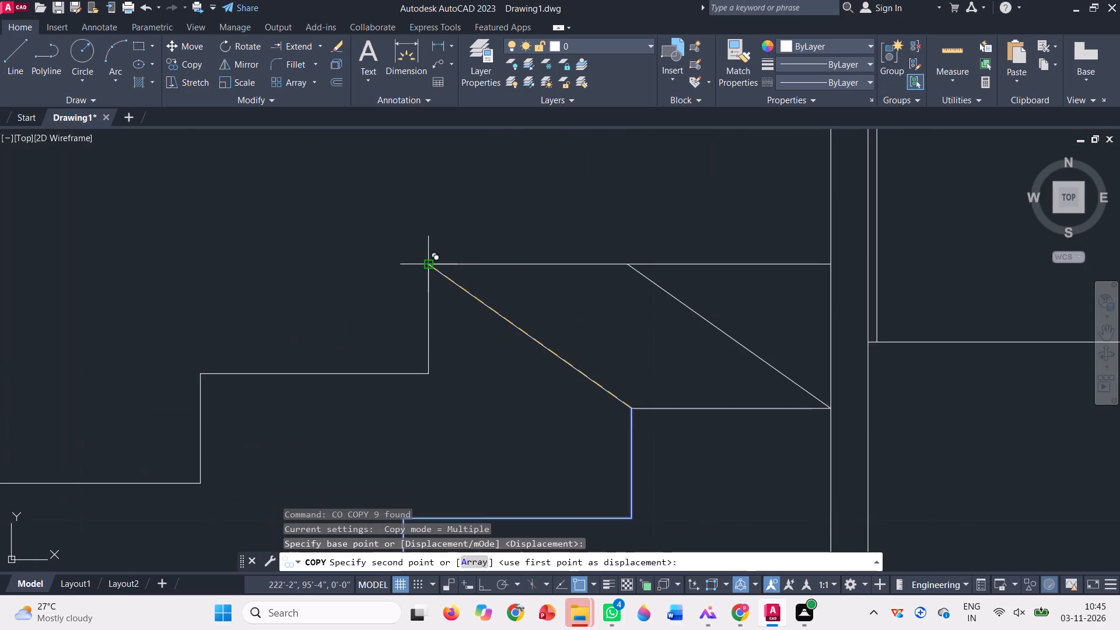
click(432, 268)
scroll(359, 305, down, 2)
key(space)
scroll(369, 291, down, 1)
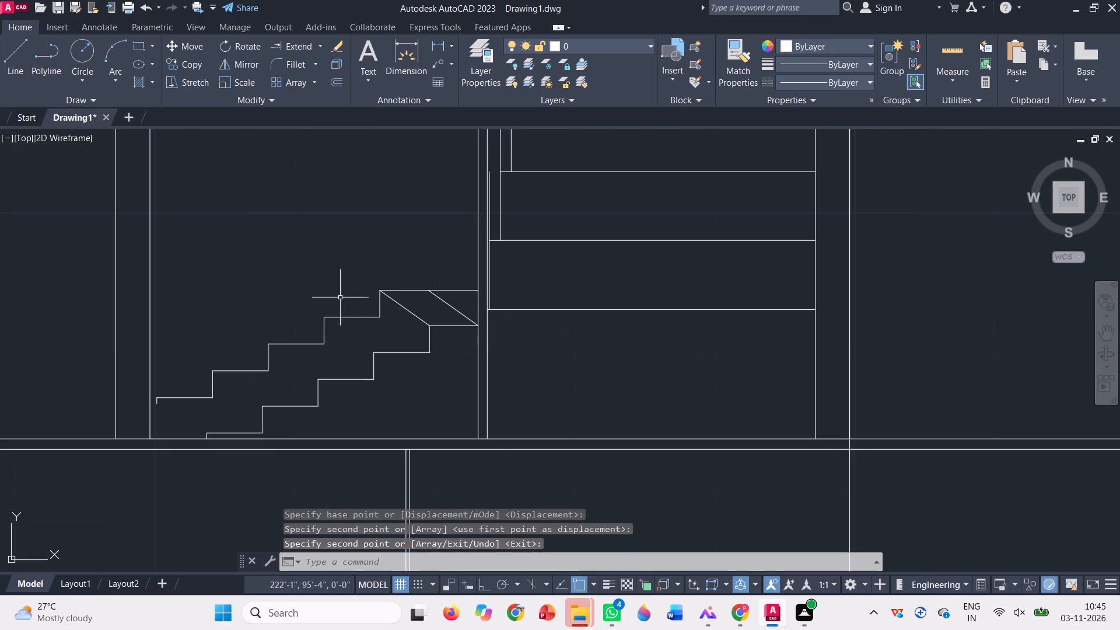
Draw slanted lines joining the original and copied profiles at both ends of the second tread from the top.
click(15, 64)
scroll(381, 317, up, 2)
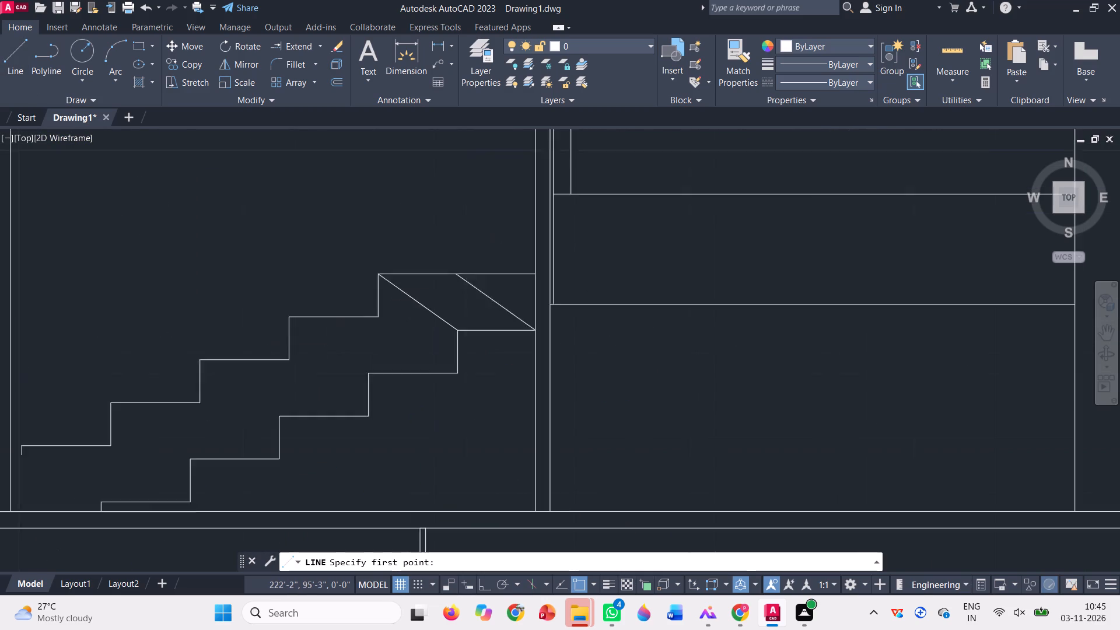
click(379, 316)
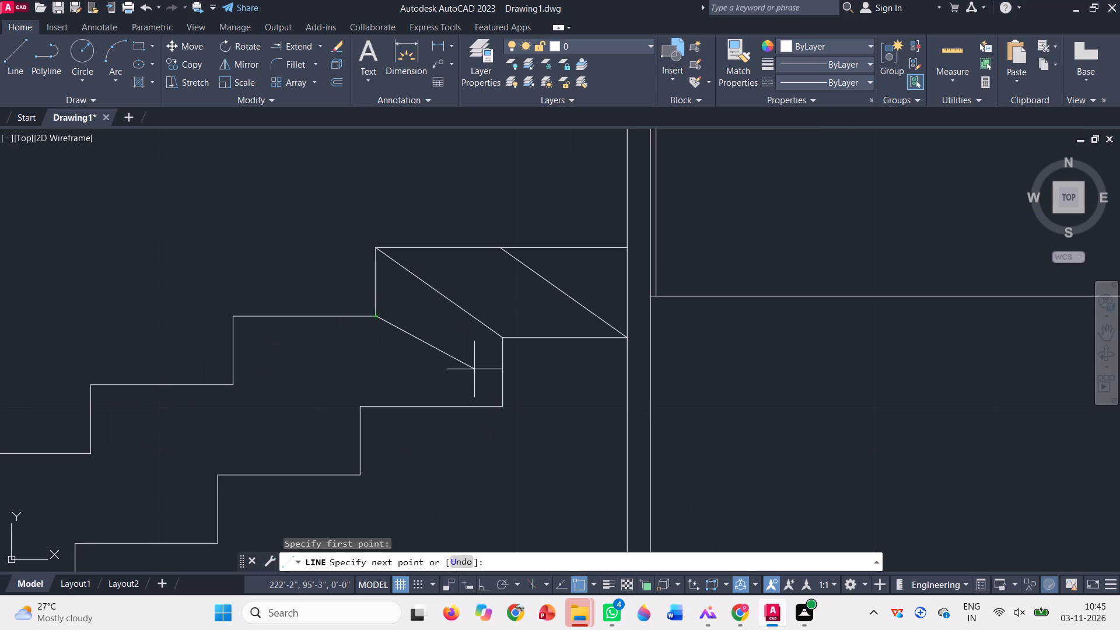
click(500, 405)
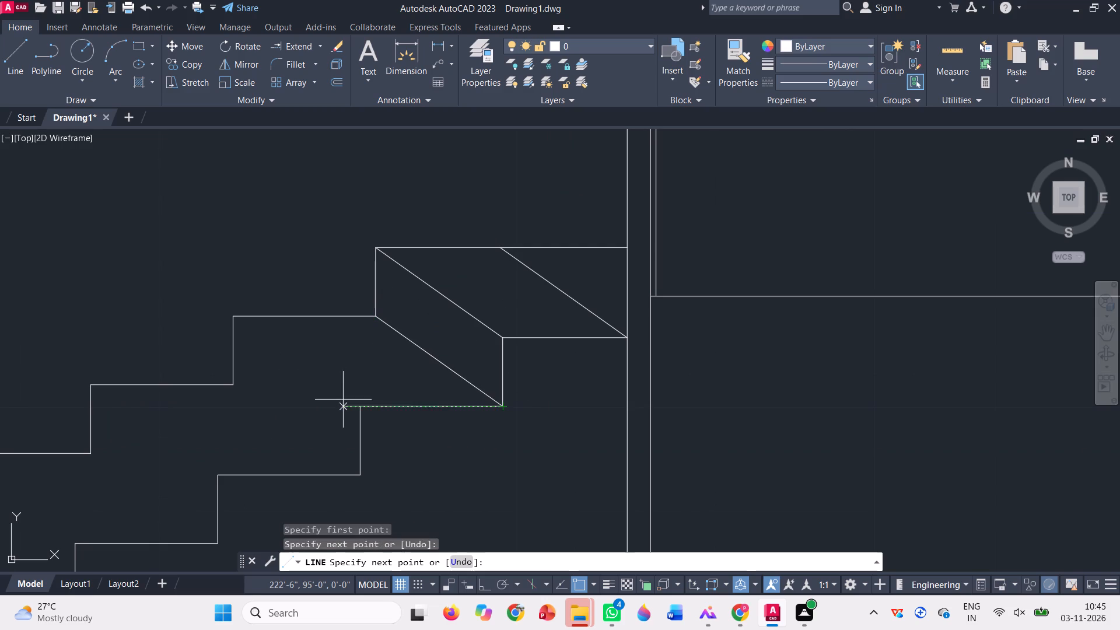
key(space)
key(l)
key(Return)
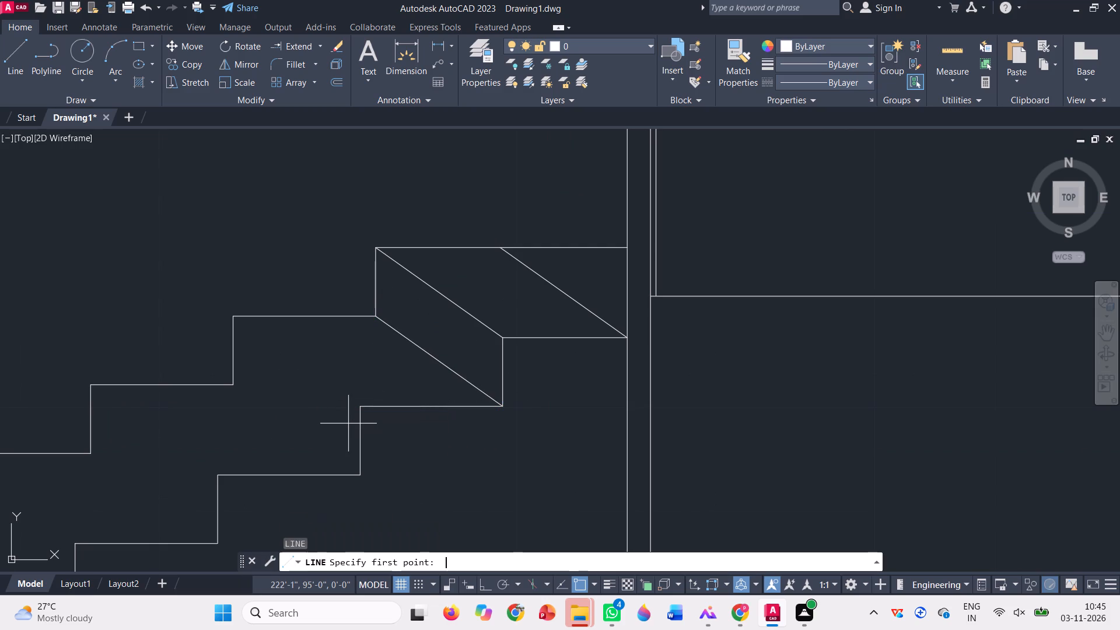
click(359, 408)
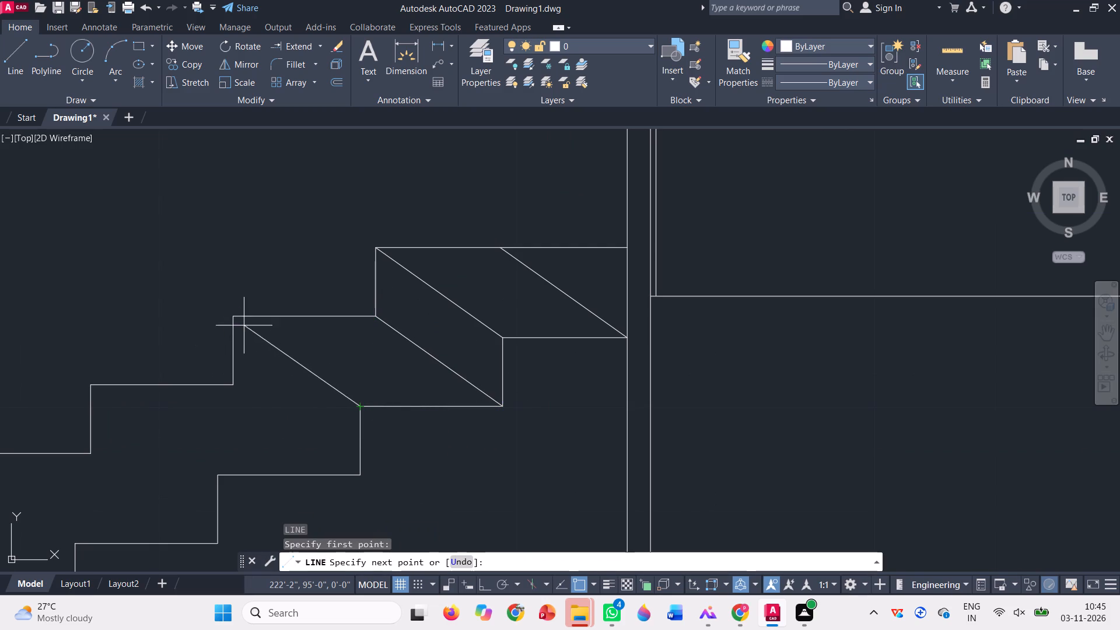
click(229, 317)
key(space)
Draw slanted lines joining the two stair profiles at the outer and inner ends of the third tread from the top.
scroll(257, 320, down, 1)
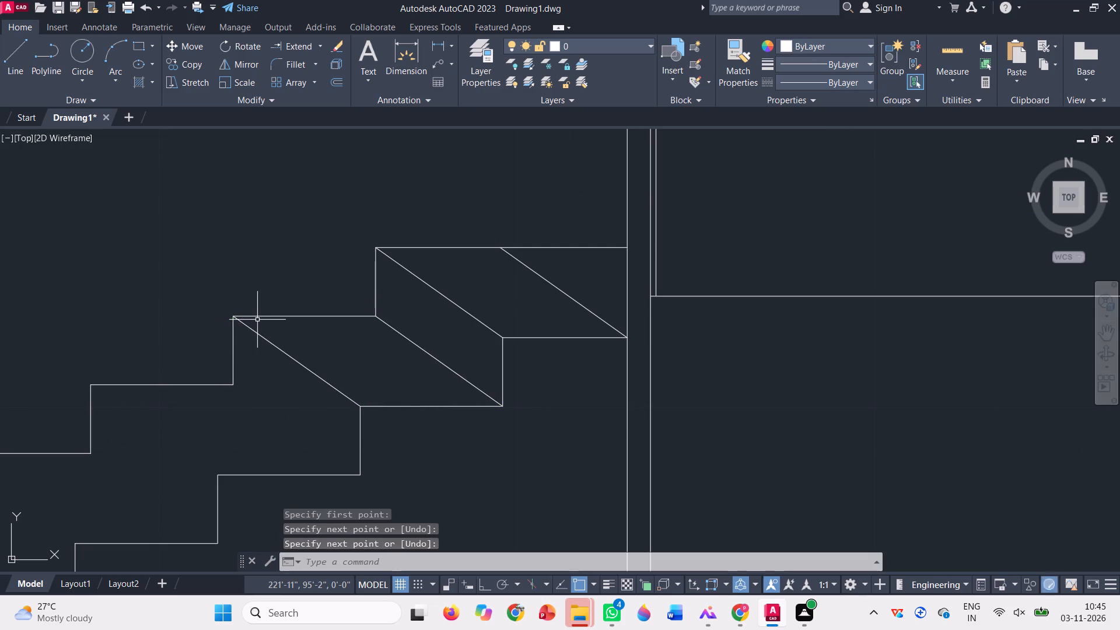
key(l)
key(Return)
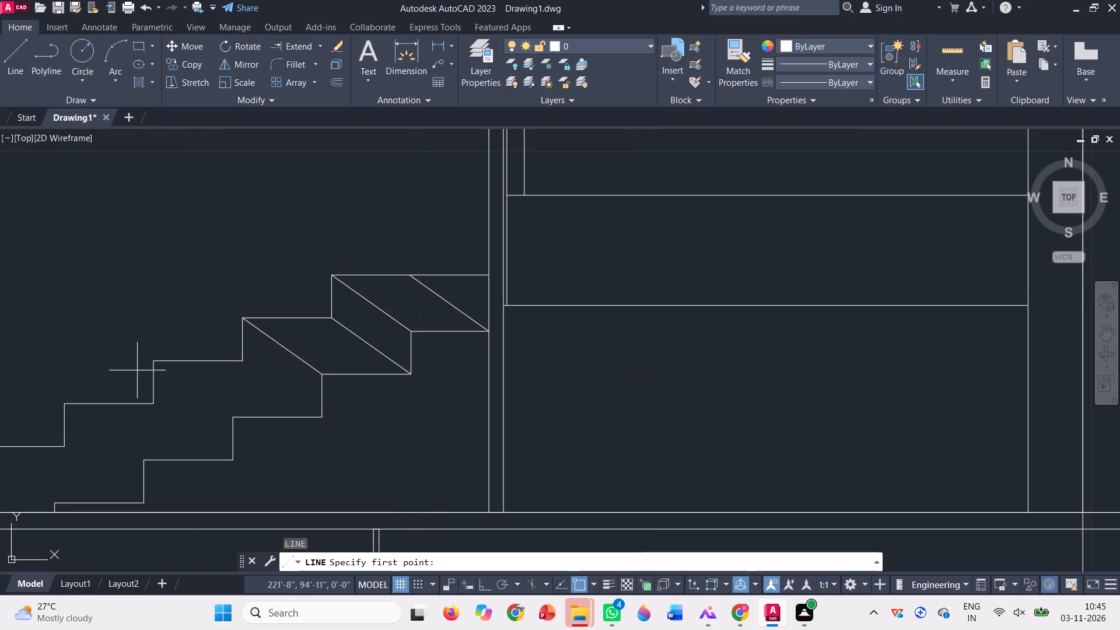
click(153, 363)
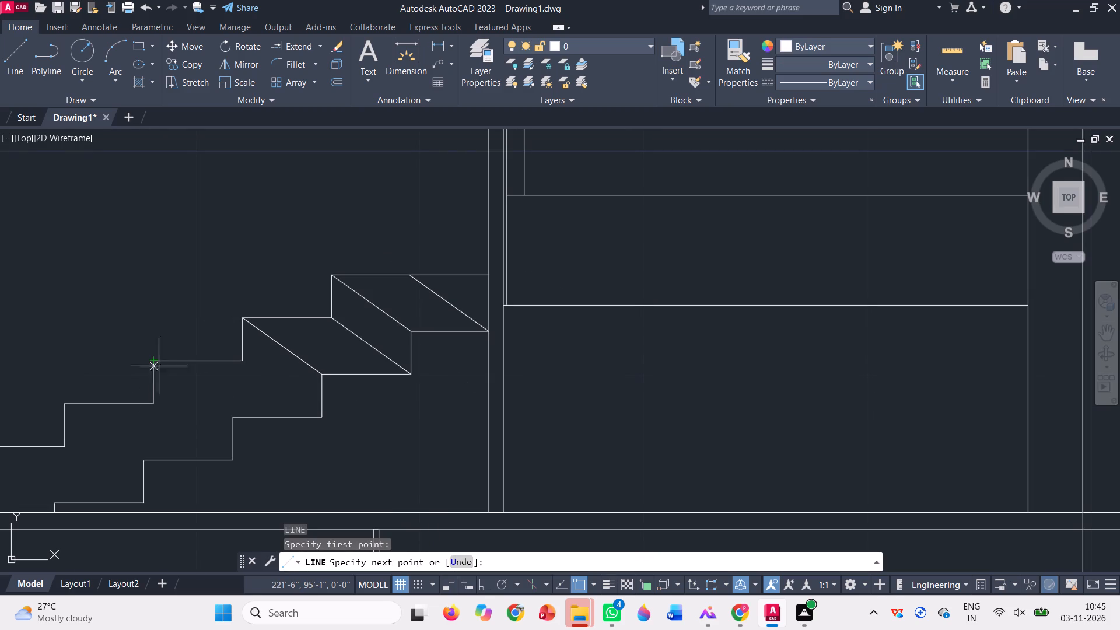
click(235, 420)
key(space)
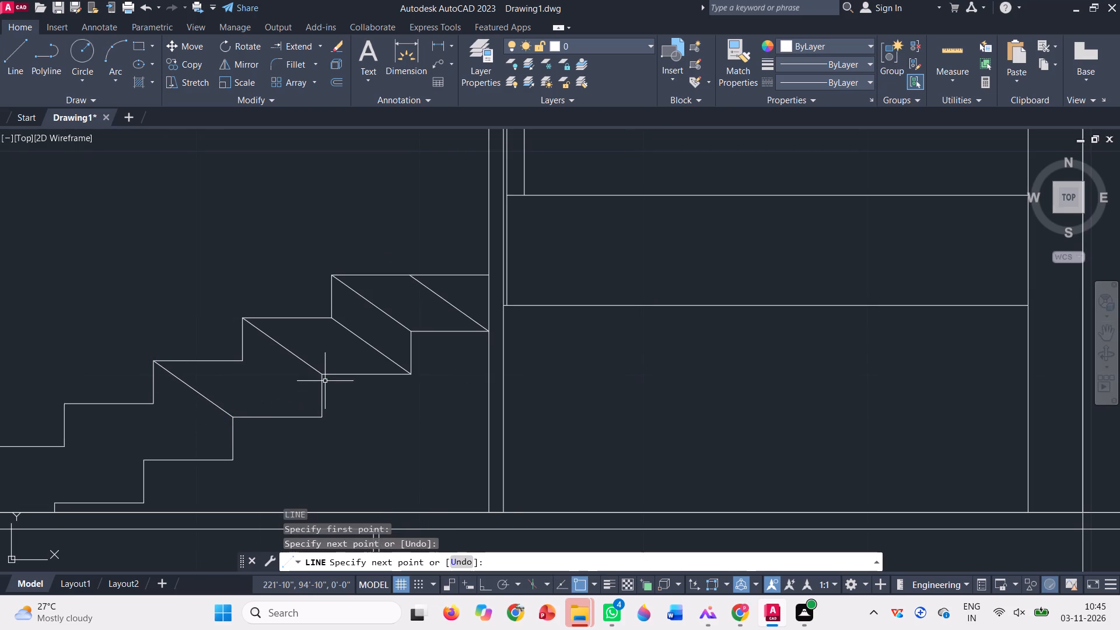
scroll(325, 381, down, 2)
scroll(236, 423, up, 1)
key(l)
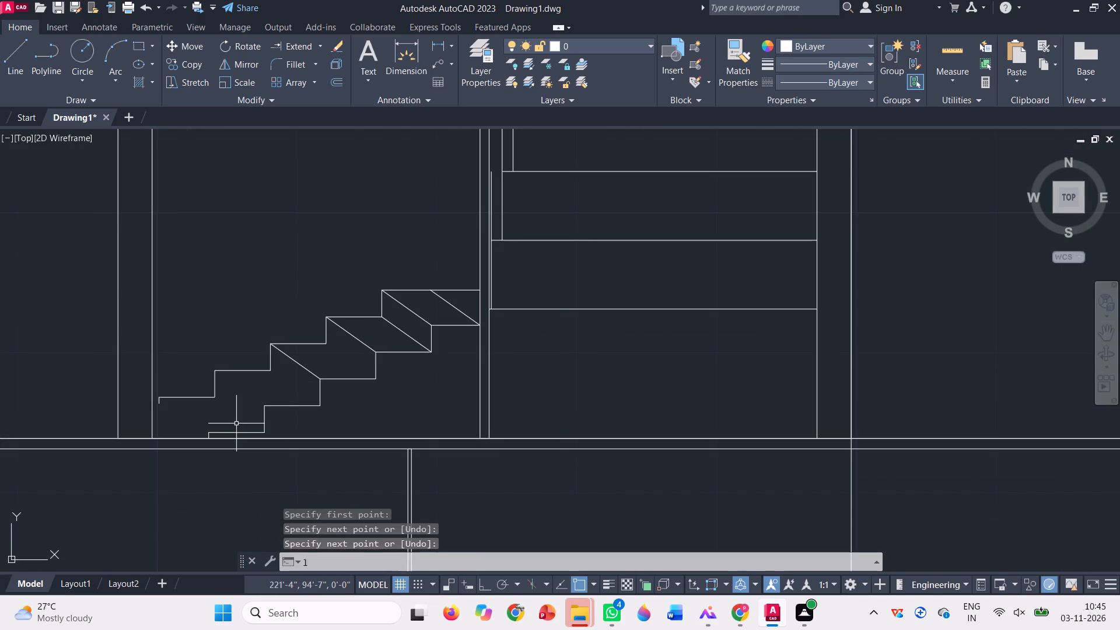
key(Return)
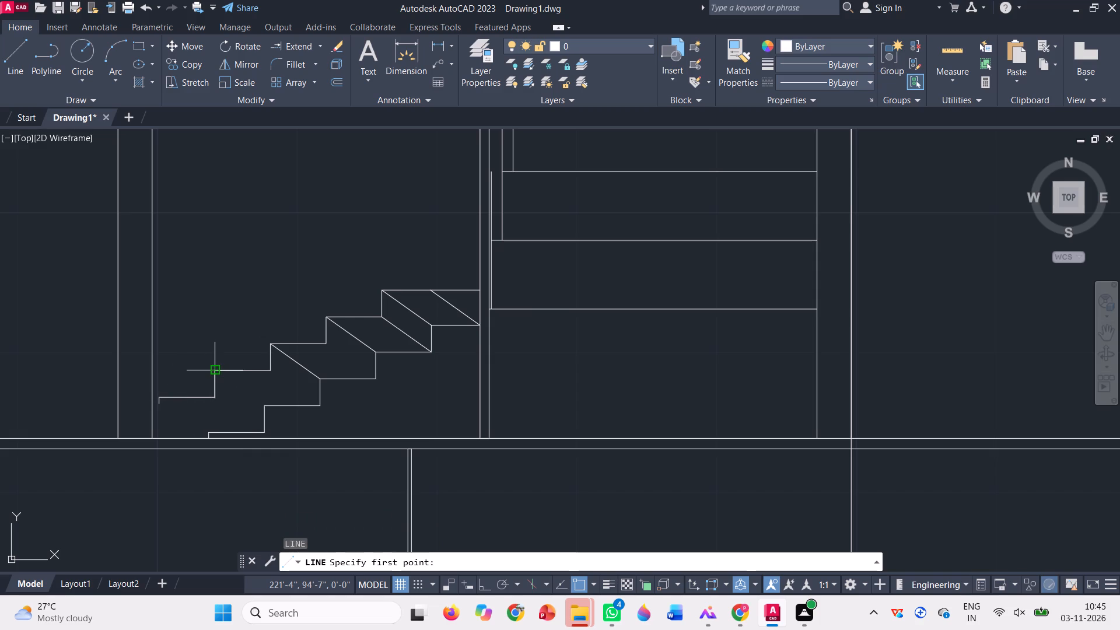
scroll(318, 333, up, 3)
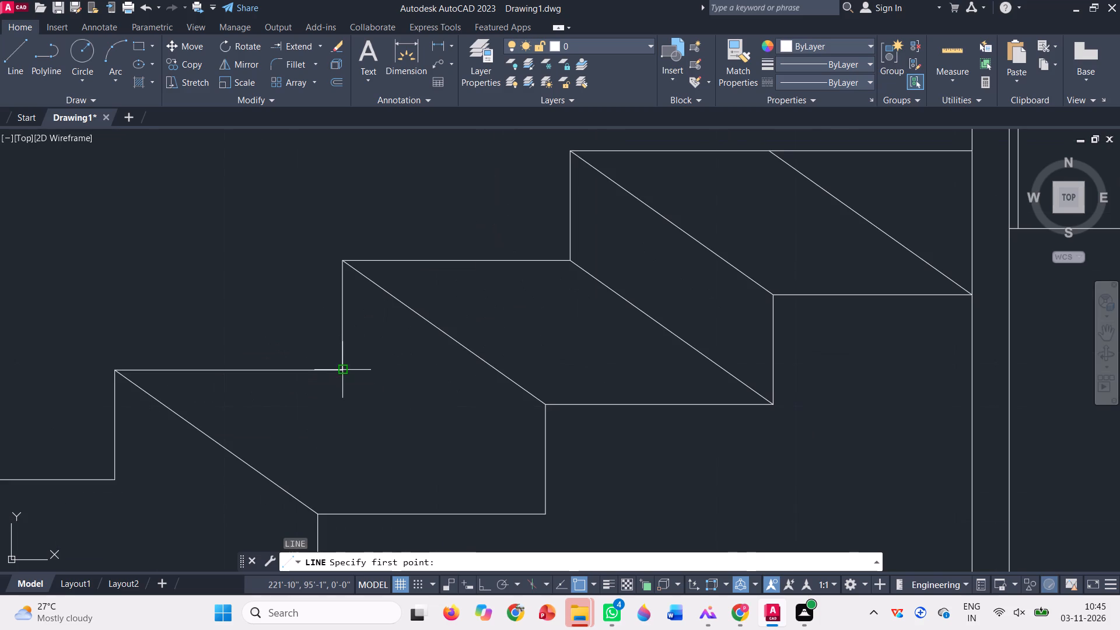
click(342, 368)
click(545, 517)
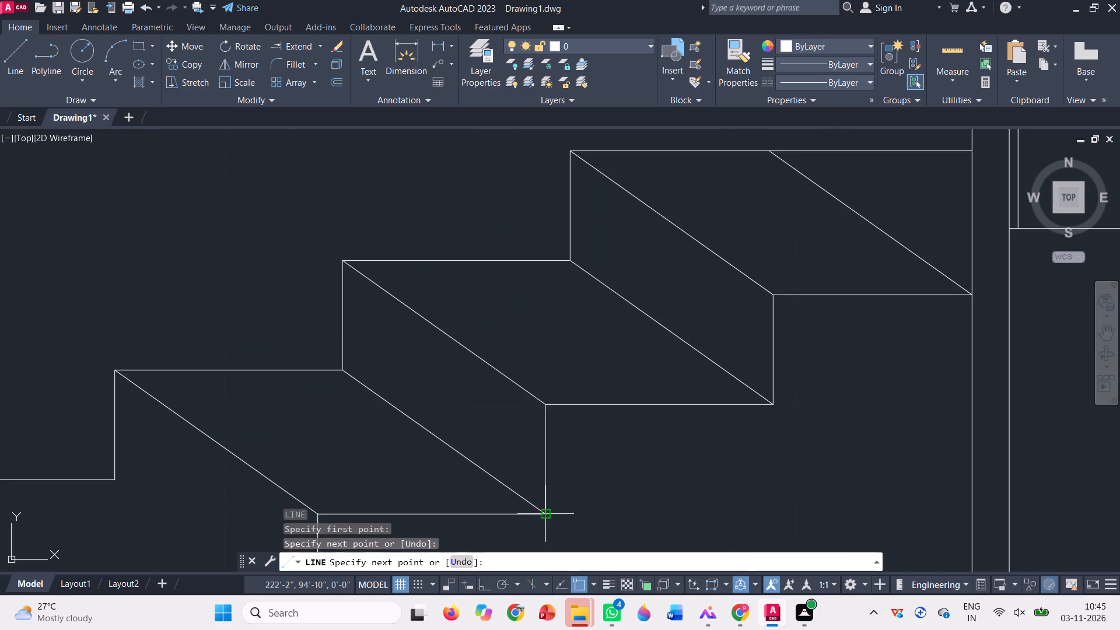
scroll(281, 395, down, 2)
key(space)
Draw slanted lines joining the two stair profiles at the inner and outer ends of the fourth tread from the top.
scroll(284, 371, down, 2)
key(l)
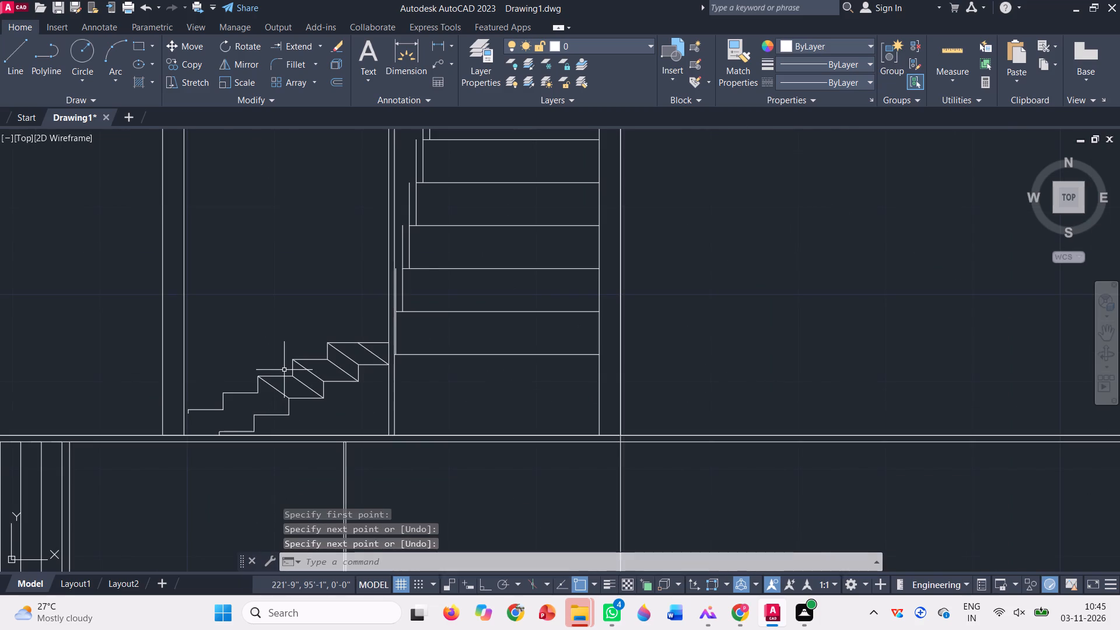
key(Return)
scroll(264, 407, up, 3)
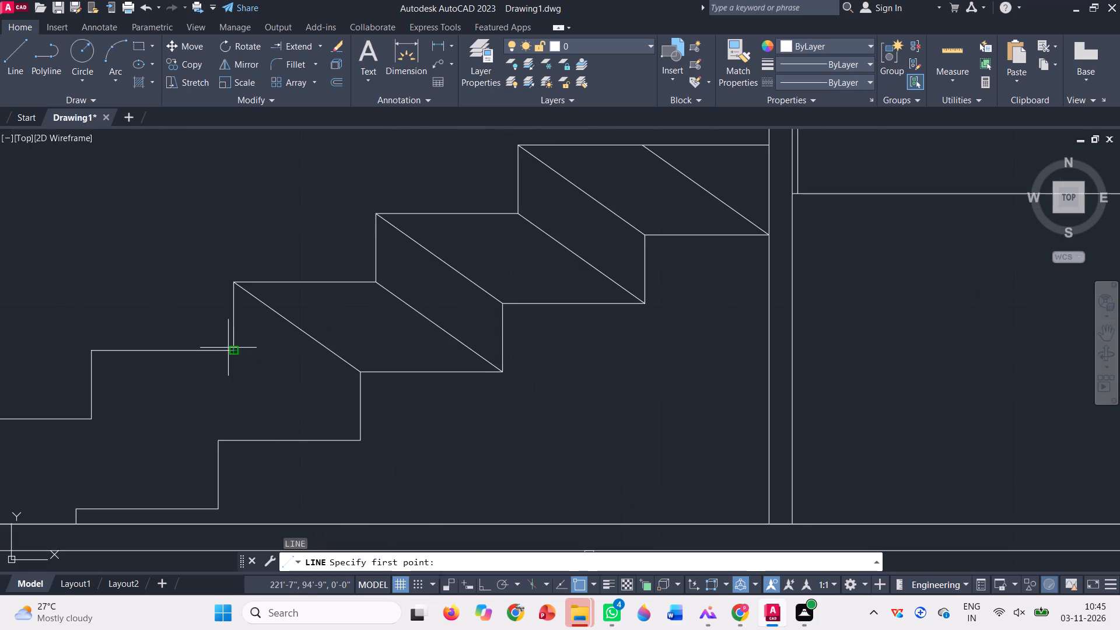
click(235, 352)
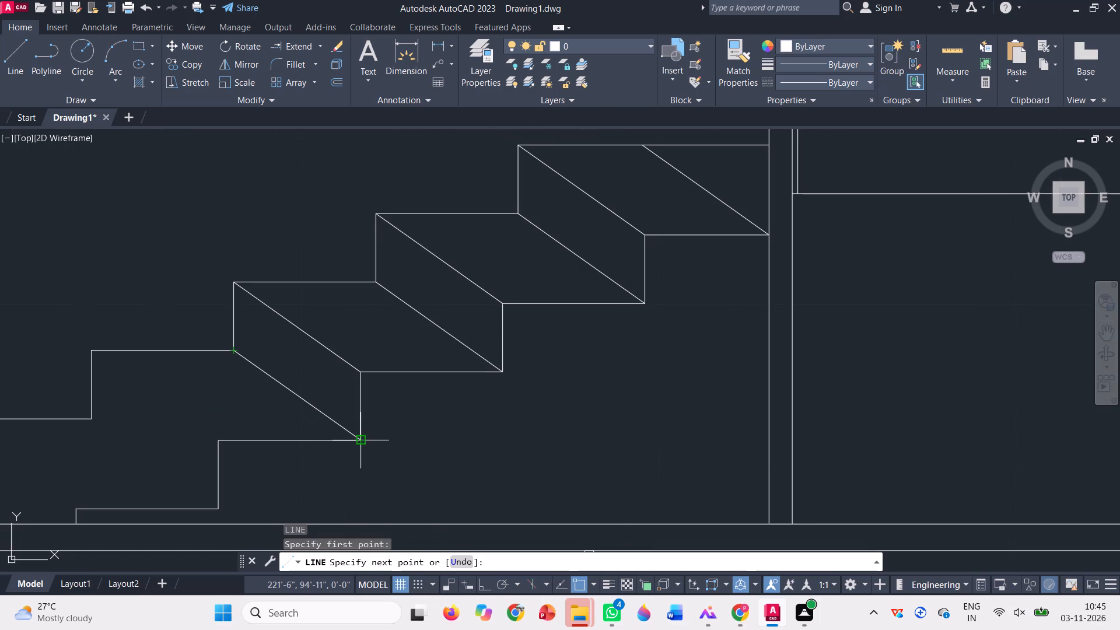
click(360, 437)
key(space)
scroll(359, 319, down, 3)
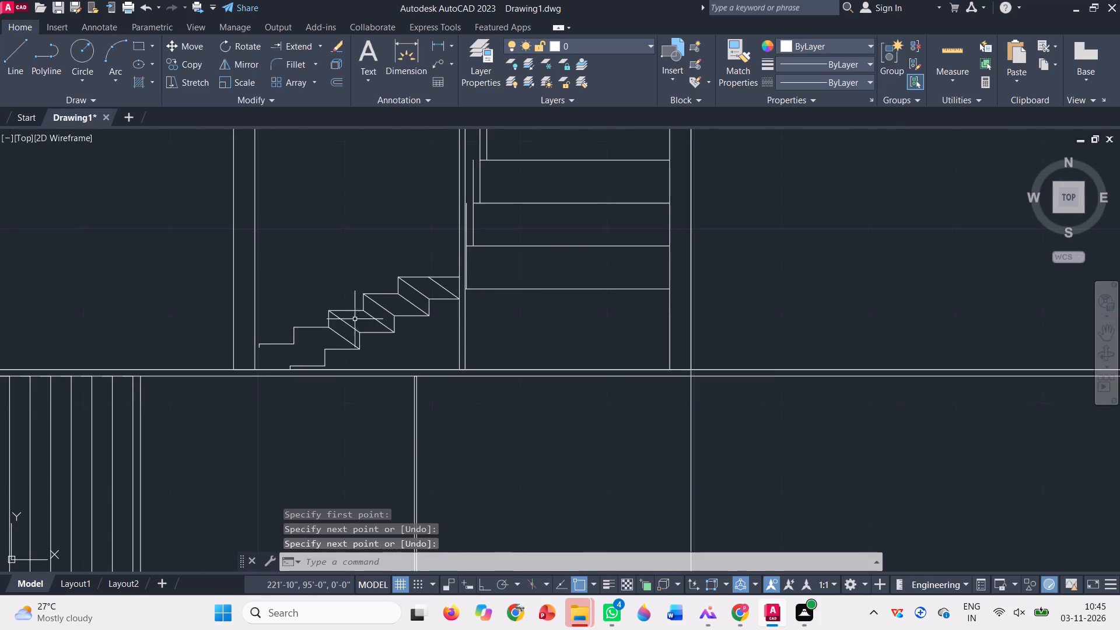
scroll(269, 365, up, 2)
key(l)
key(Return)
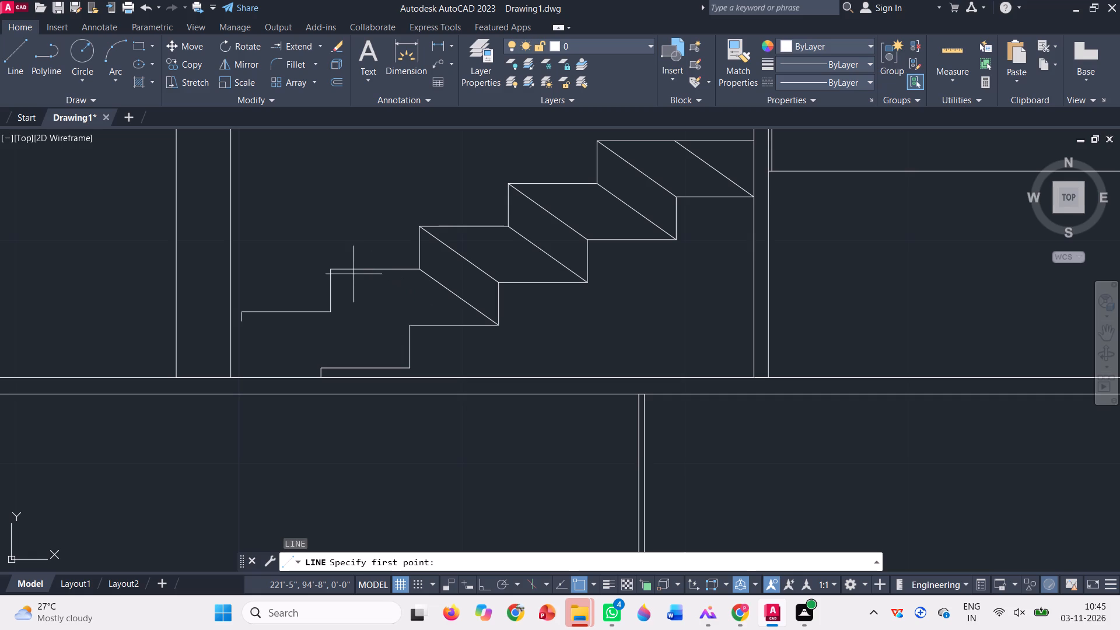
click(332, 272)
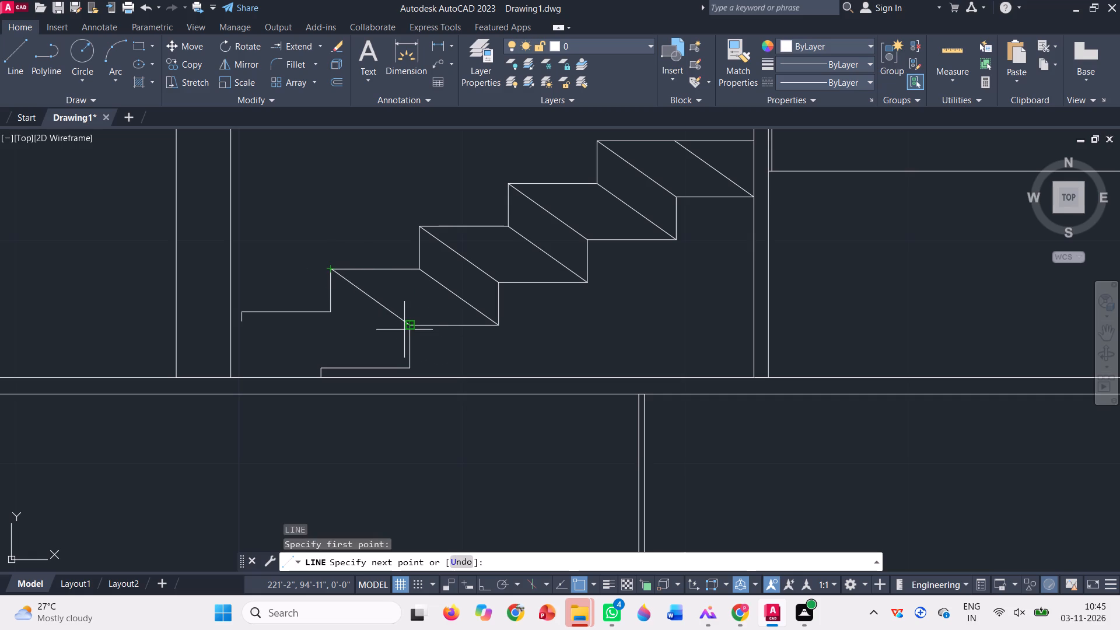
click(407, 327)
key(space)
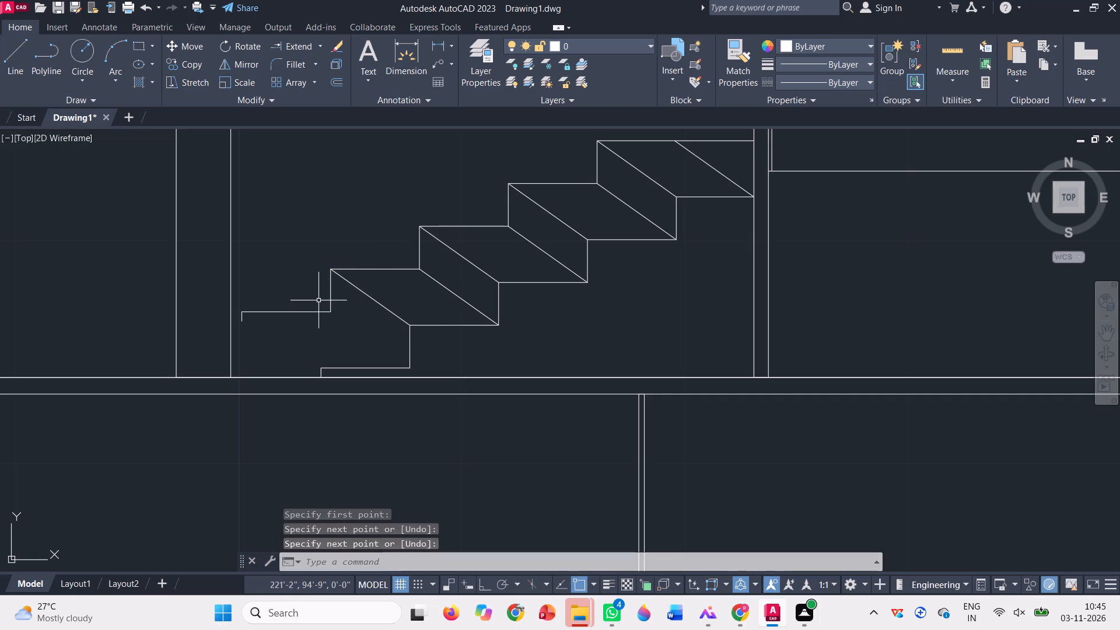
Draw a slanted line joining the two stair profiles at the inner end of the lowest tread.
key(l)
key(Return)
scroll(330, 303, up, 1)
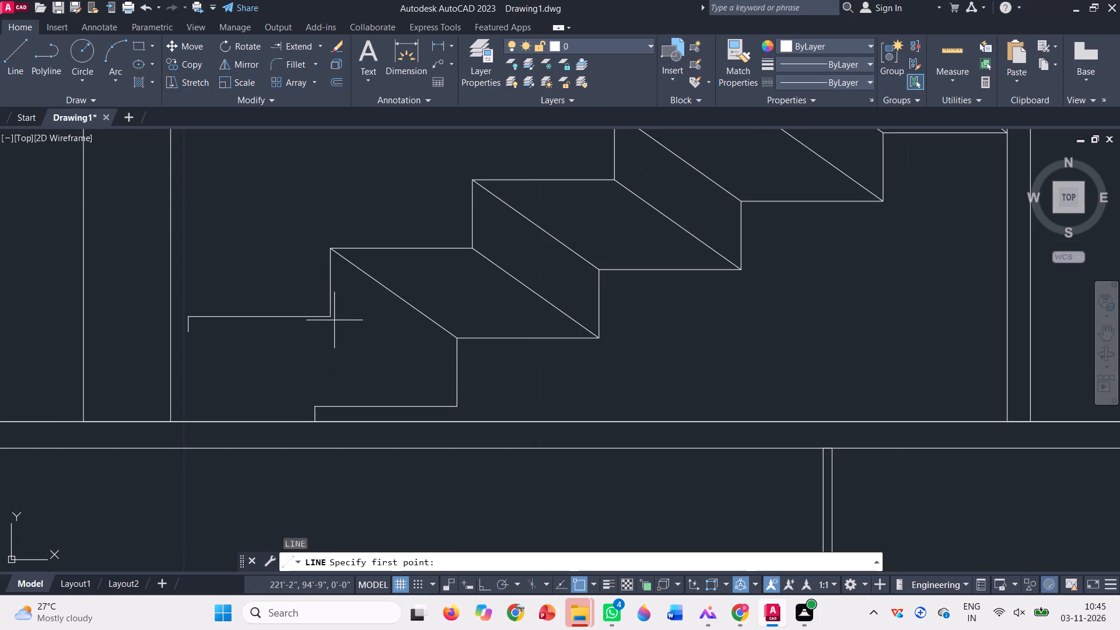
click(331, 321)
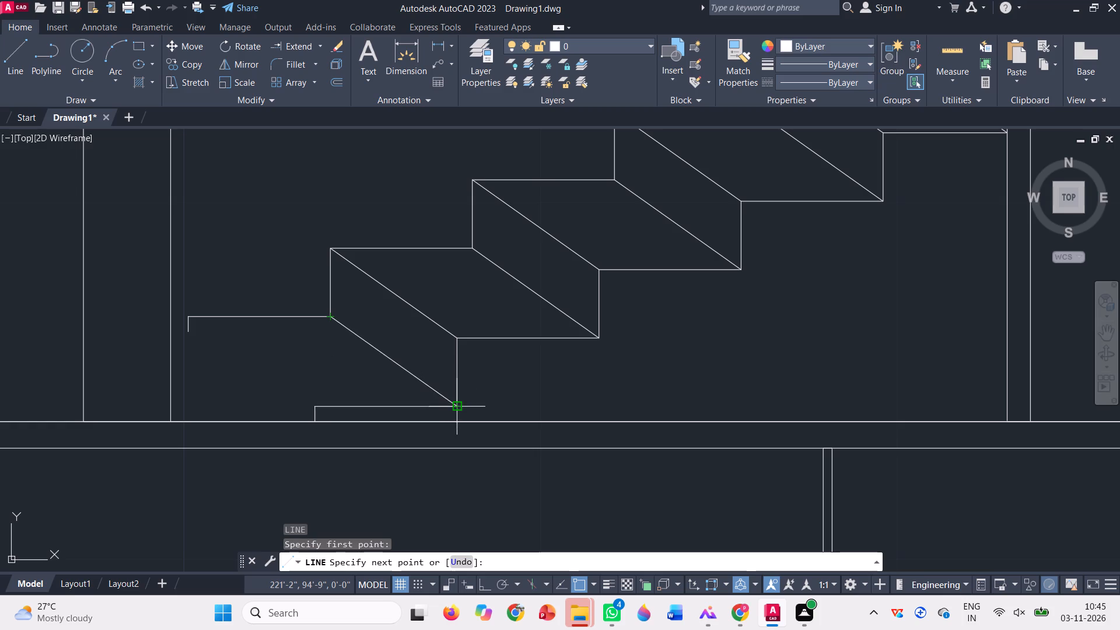
click(457, 404)
key(space)
Extend the short lowest riser of the original stair profile down to the floor line.
scroll(415, 353, down, 2)
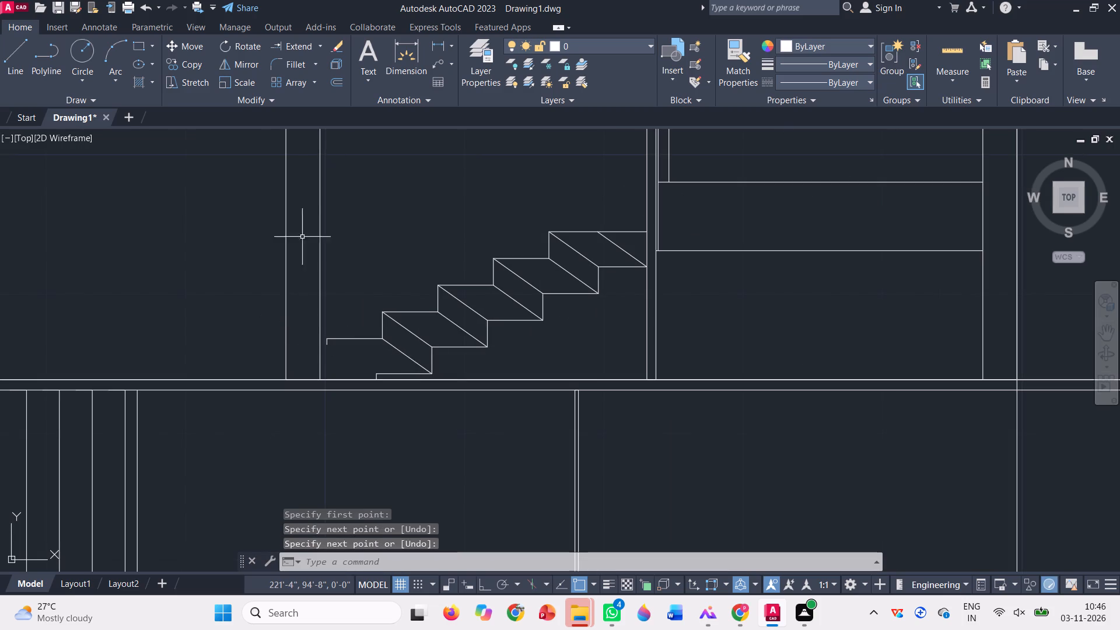
click(299, 46)
scroll(325, 348, up, 2)
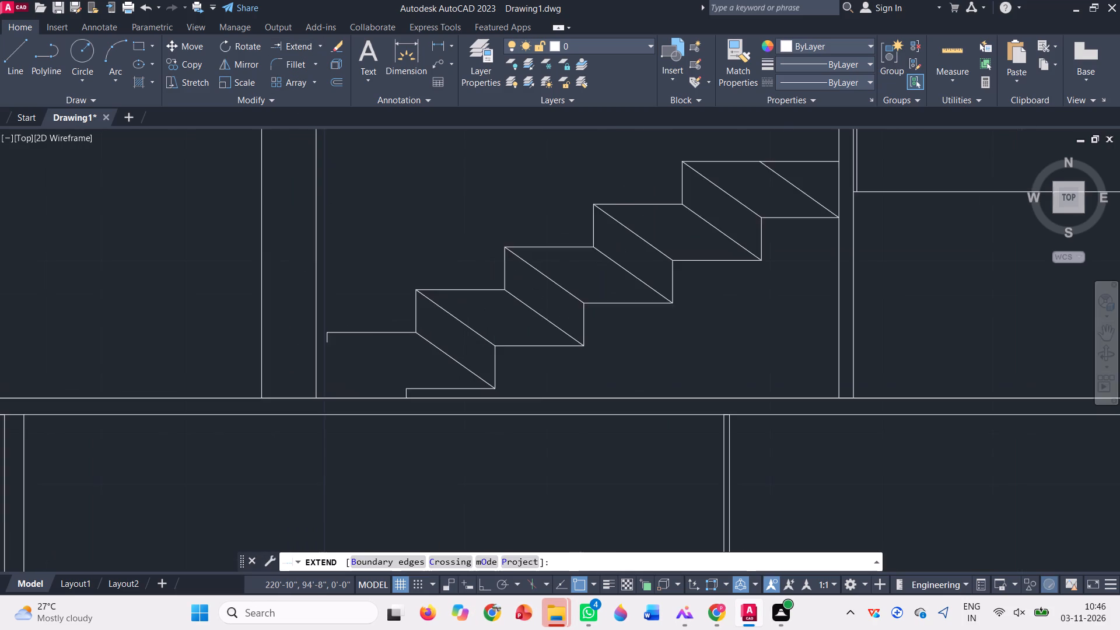
click(328, 335)
key(Escape)
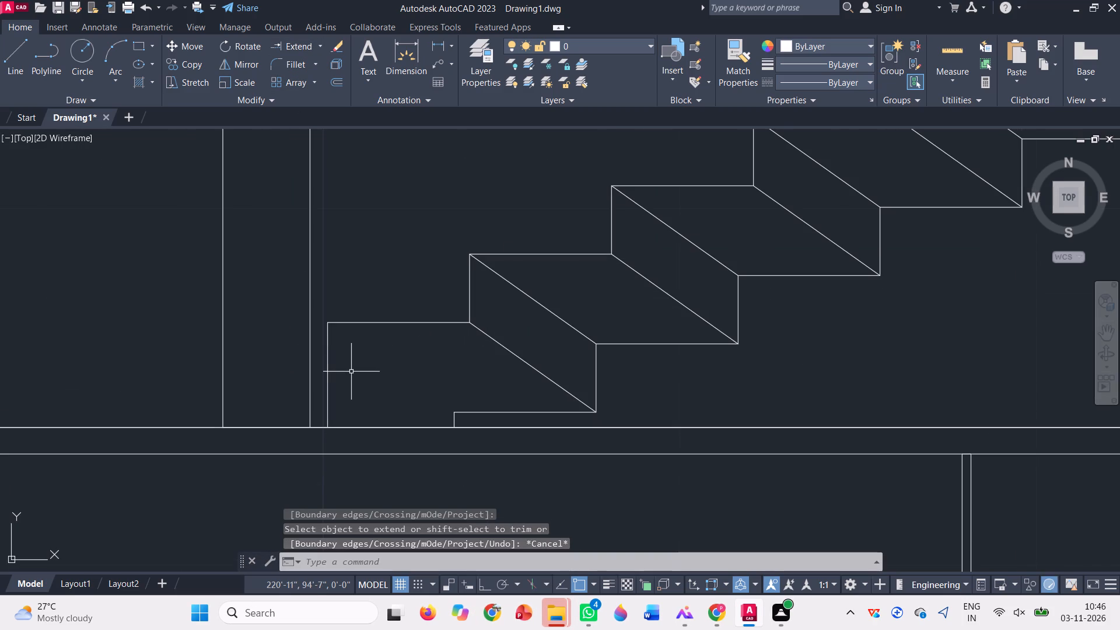
Draw a slanted line joining the two stair profiles at the outer end of the lowest tread.
key(l)
key(Return)
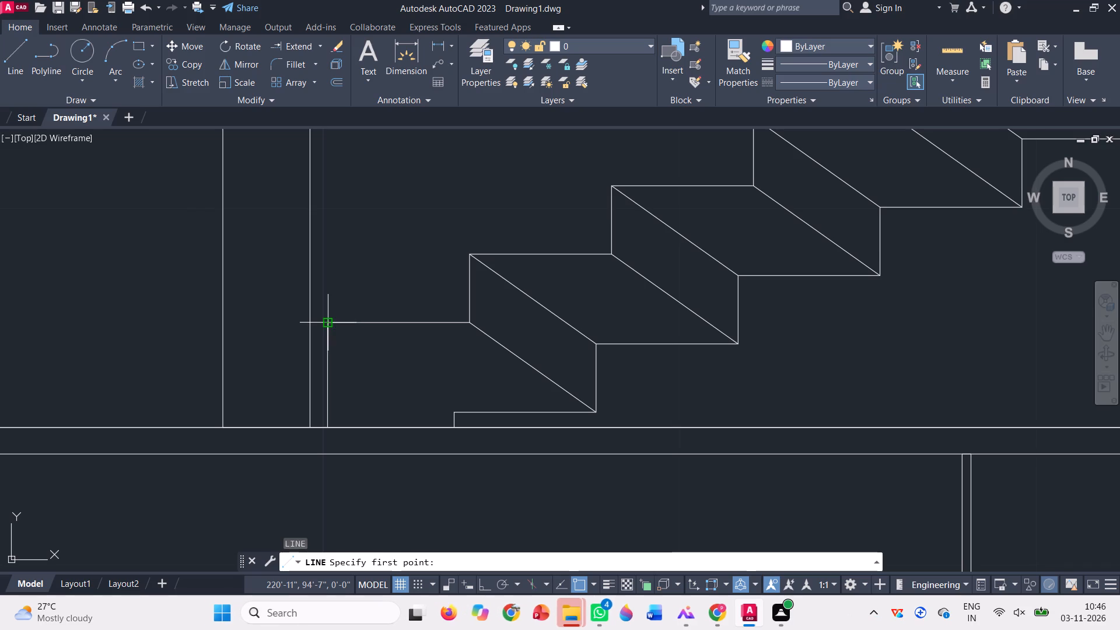
click(326, 321)
click(457, 412)
key(space)
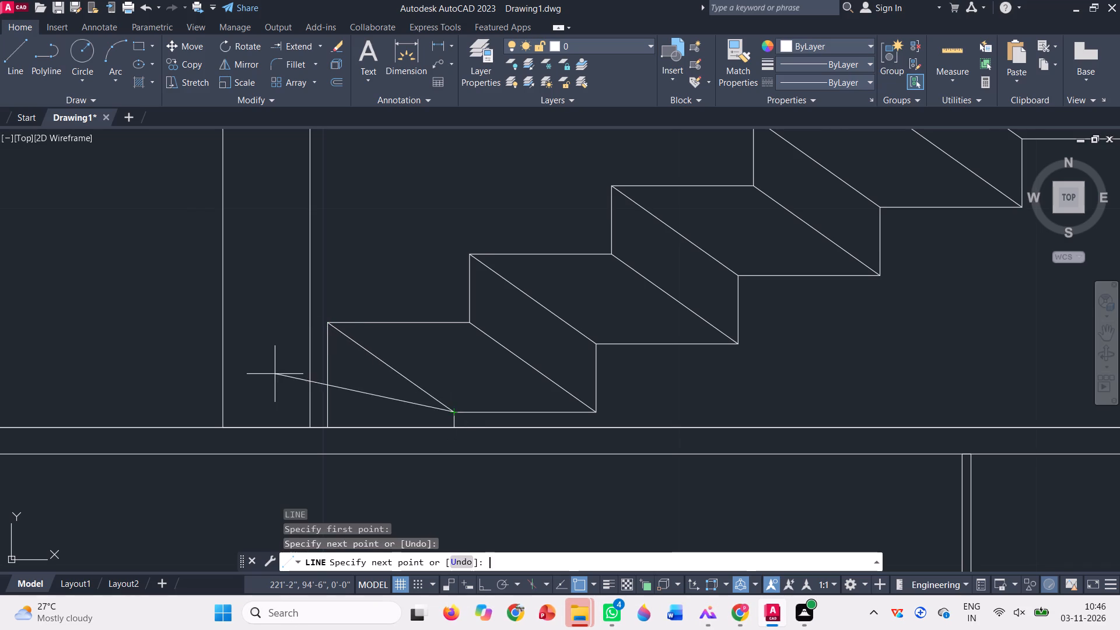
Copy the slanted line at the lowest tread's inner end to one riser height below the slanted line at its outer end.
scroll(279, 372, down, 2)
scroll(376, 360, up, 1)
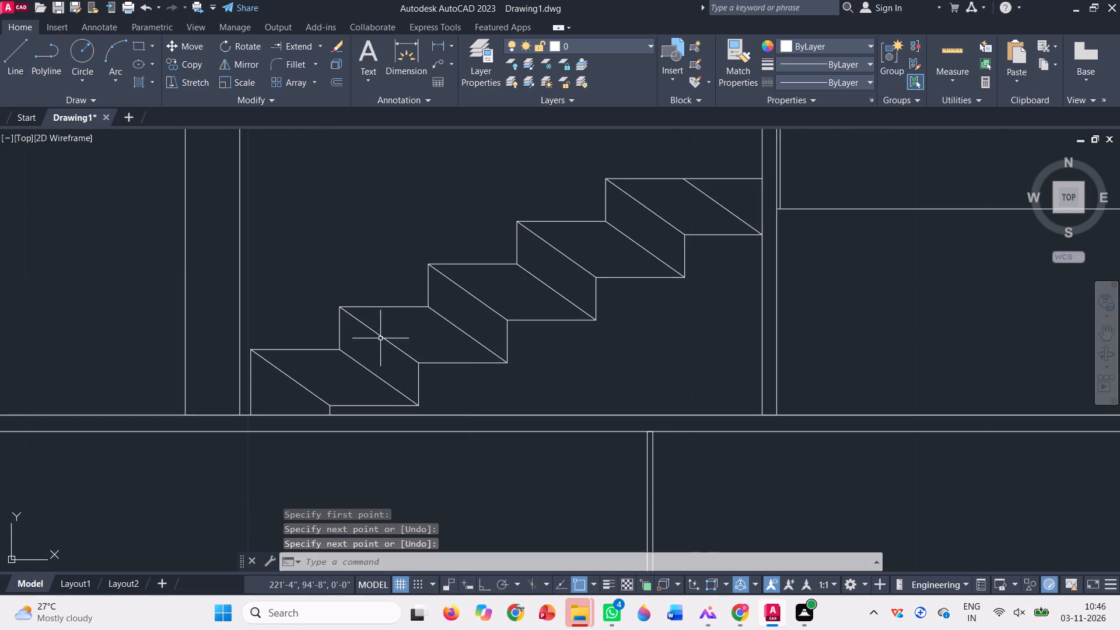
click(372, 360)
click(356, 363)
text(co)
key(space)
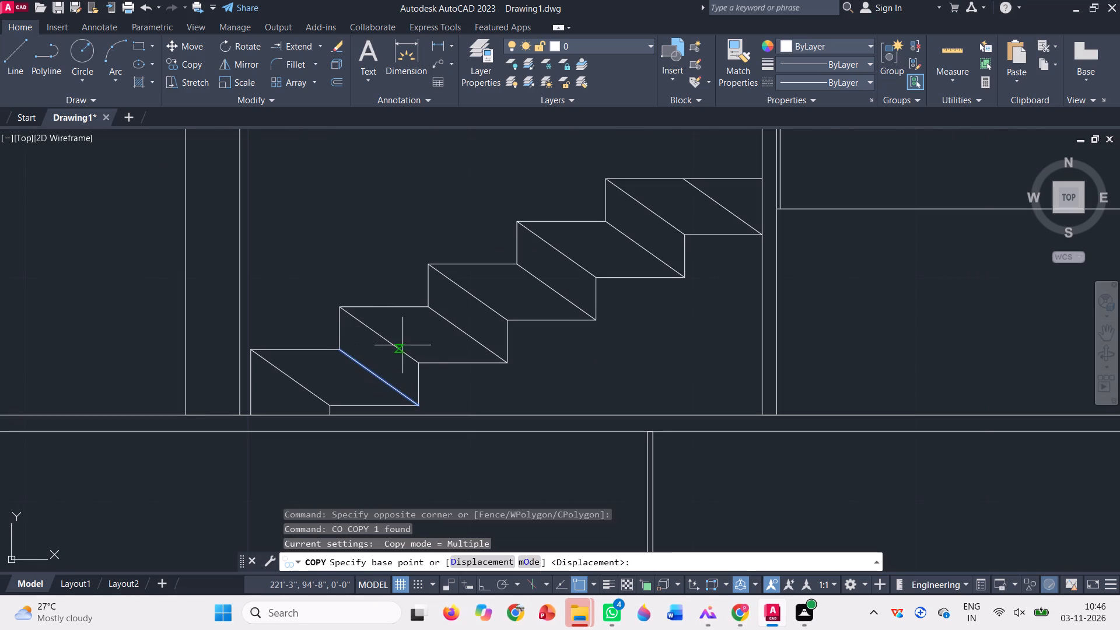
click(422, 363)
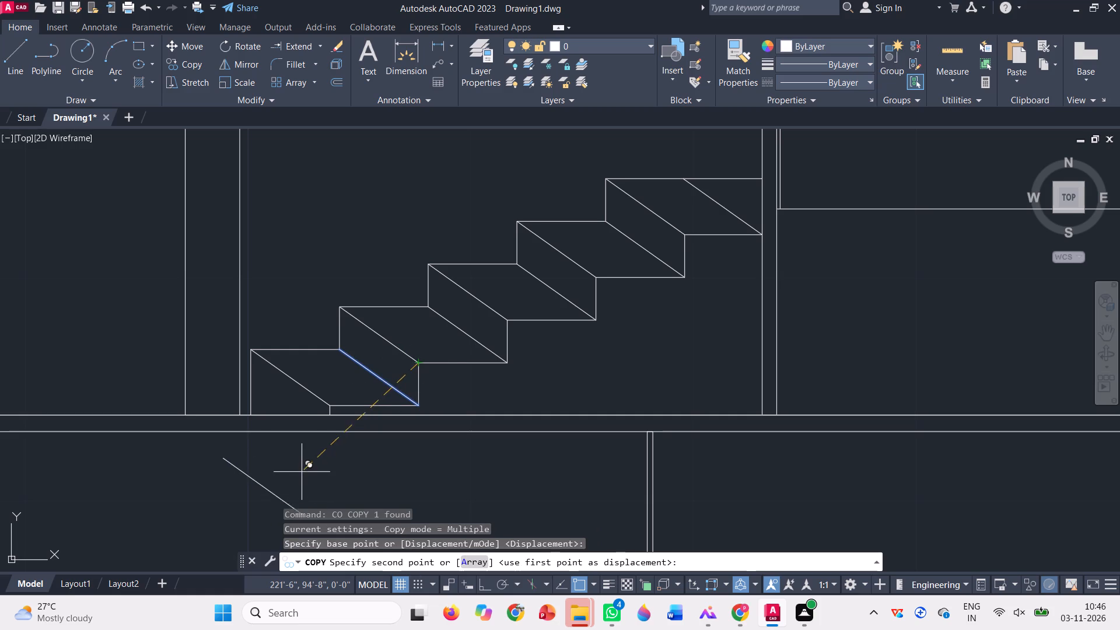
scroll(327, 398, up, 3)
click(339, 433)
scroll(345, 397, down, 1)
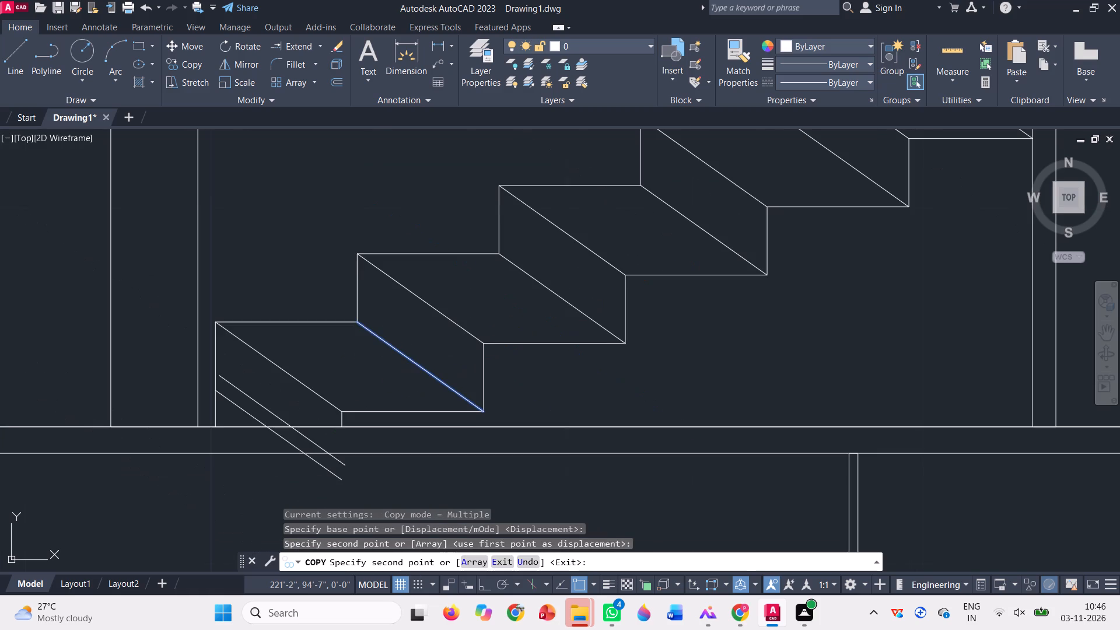
scroll(345, 397, down, 1)
key(space)
Trim away the parts of the copied slanted line that run below the floor line.
click(320, 44)
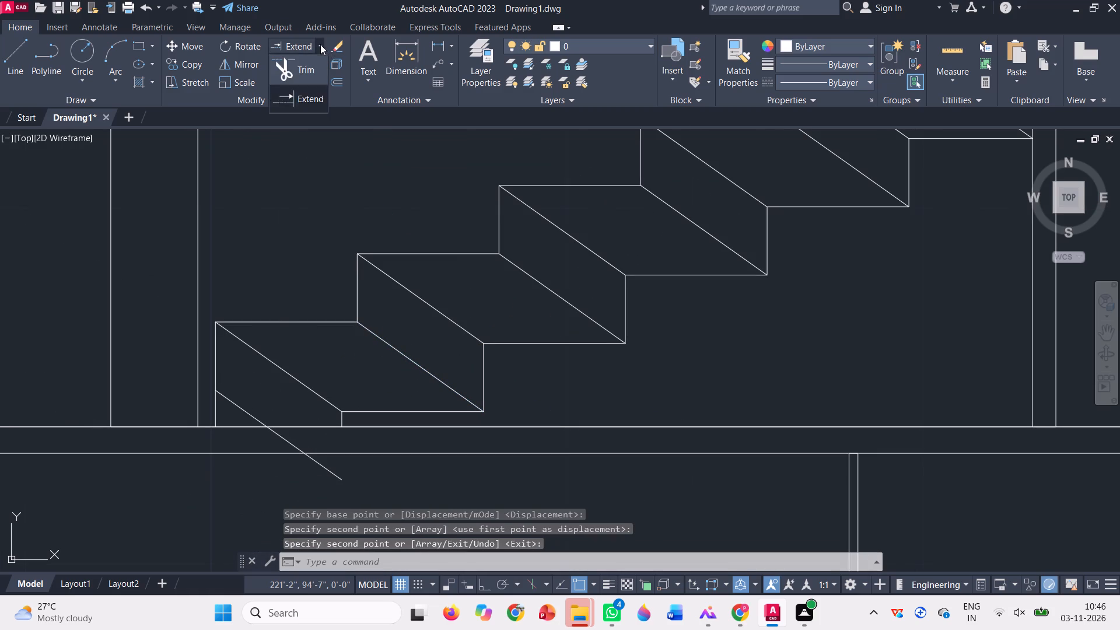
click(306, 73)
scroll(306, 498, up, 2)
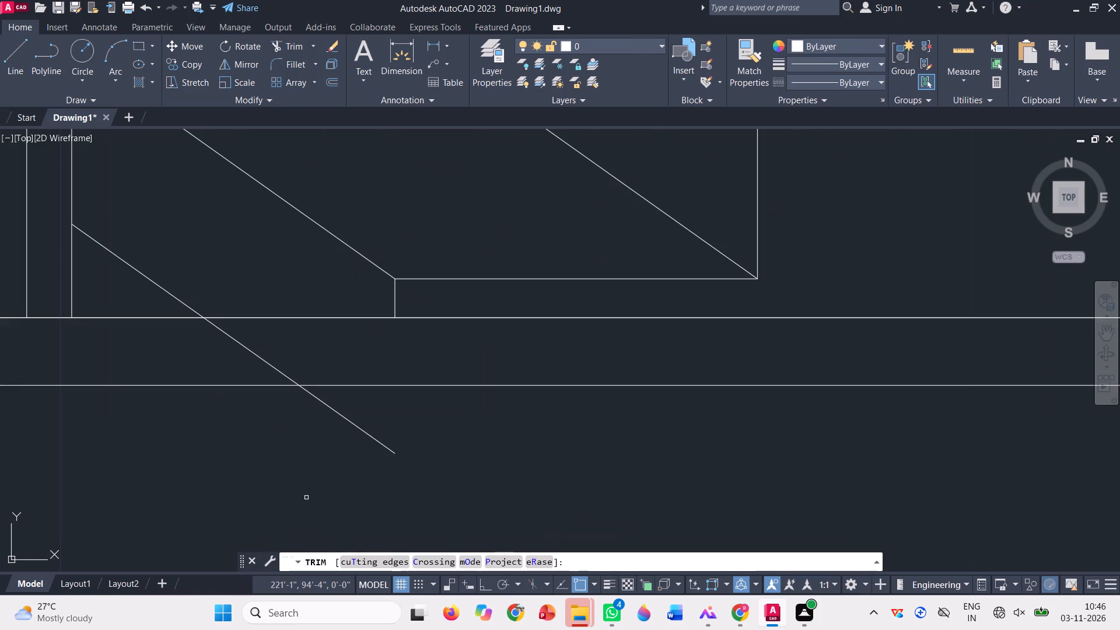
click(330, 457)
click(386, 426)
click(222, 352)
click(302, 344)
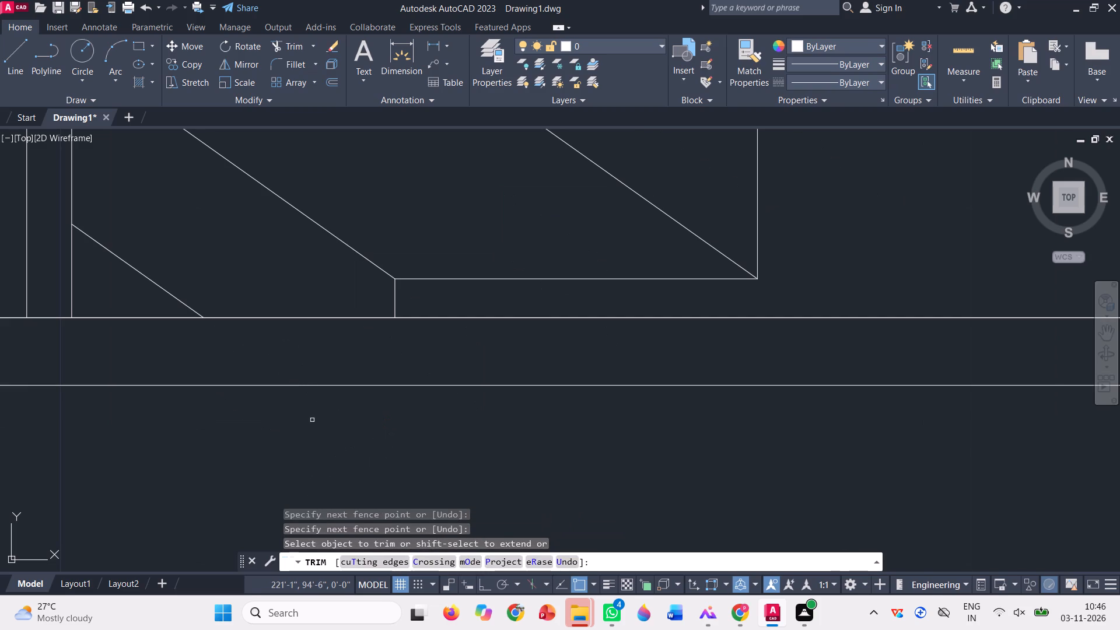
key(Escape)
scroll(306, 447, down, 3)
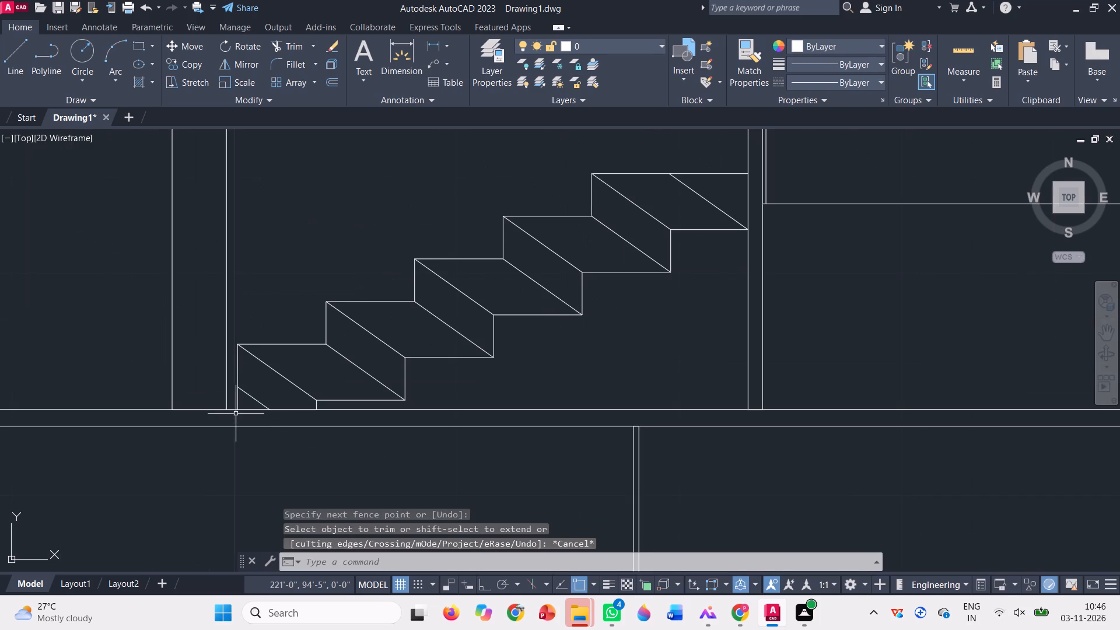
Trim off the part of the lowest riser between the copied slanted line and the floor line.
scroll(240, 390, up, 2)
click(235, 411)
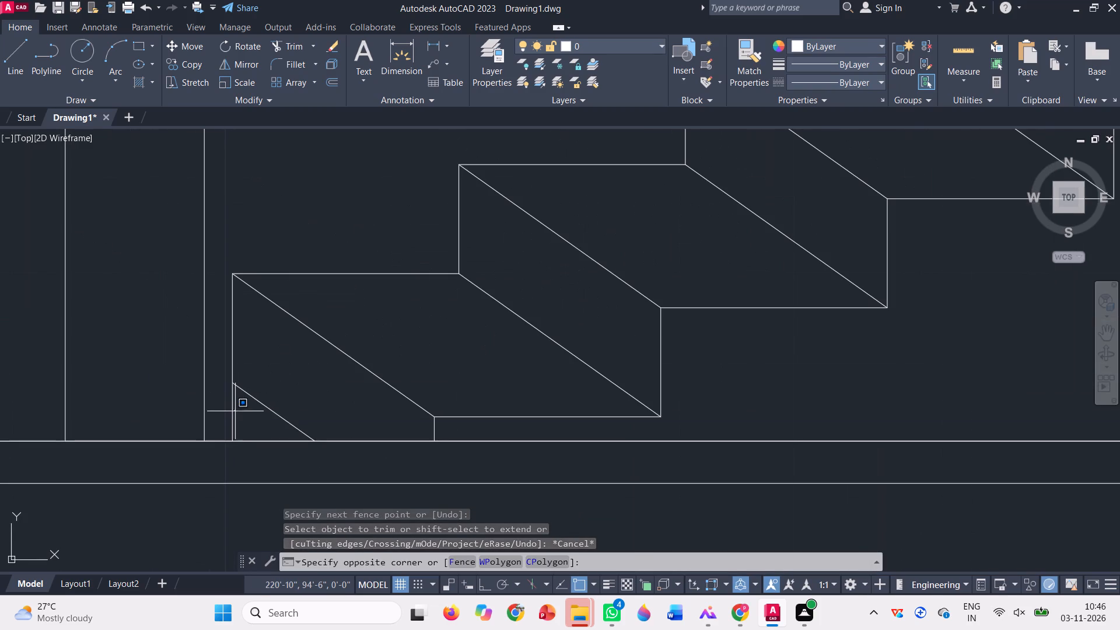
click(226, 405)
key(Escape)
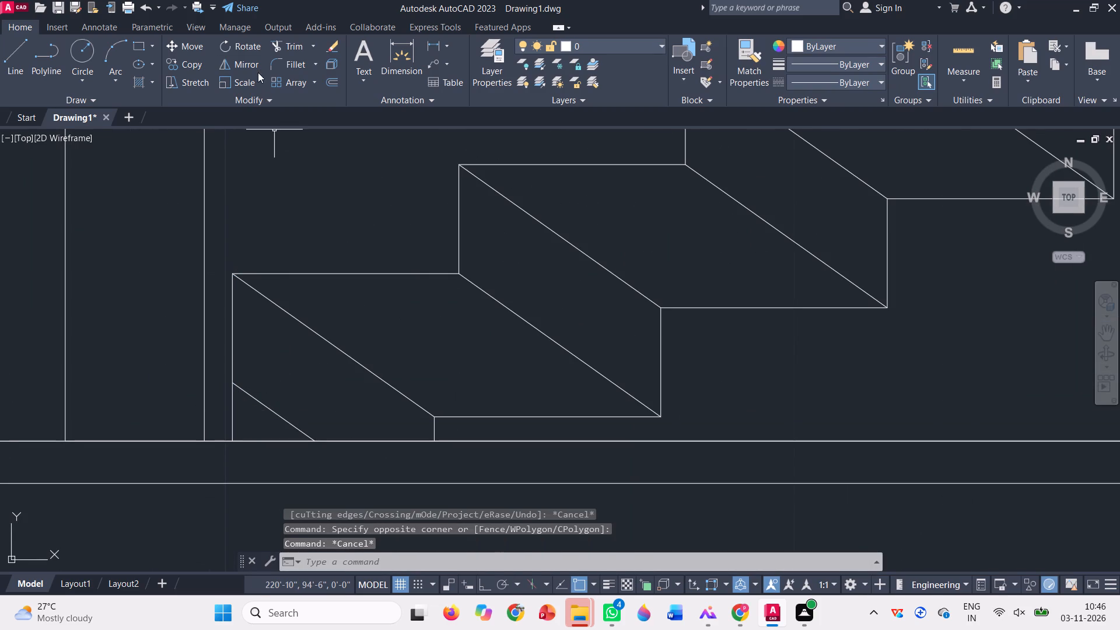
click(287, 40)
click(232, 418)
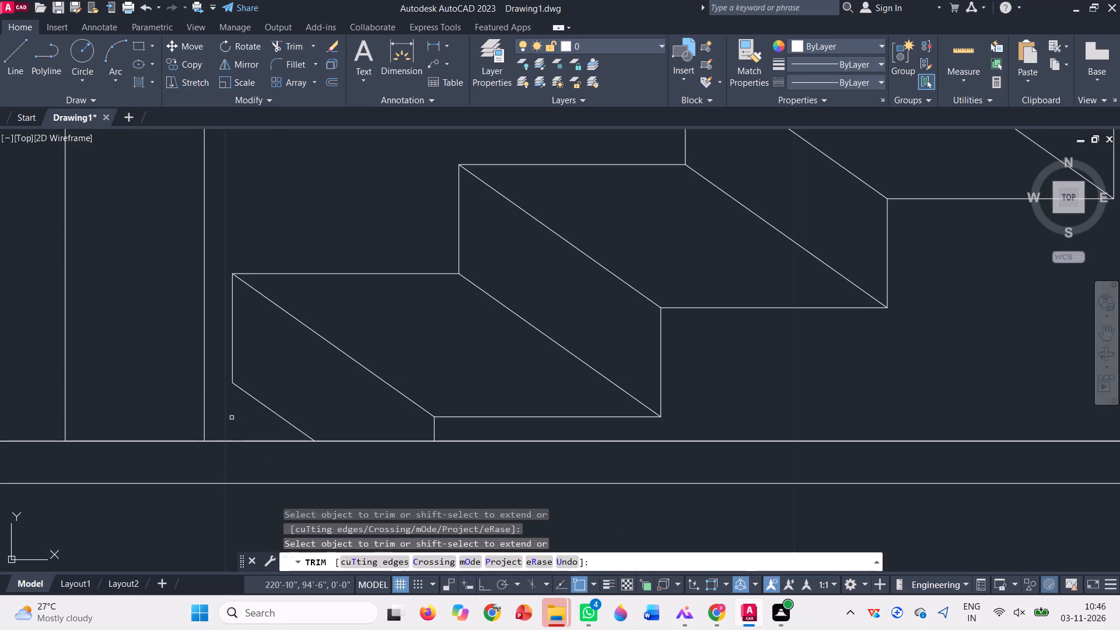
key(Escape)
Copy the original profile's lowest tread line from its inner end to the bottom end of the trimmed riser.
click(378, 287)
click(357, 257)
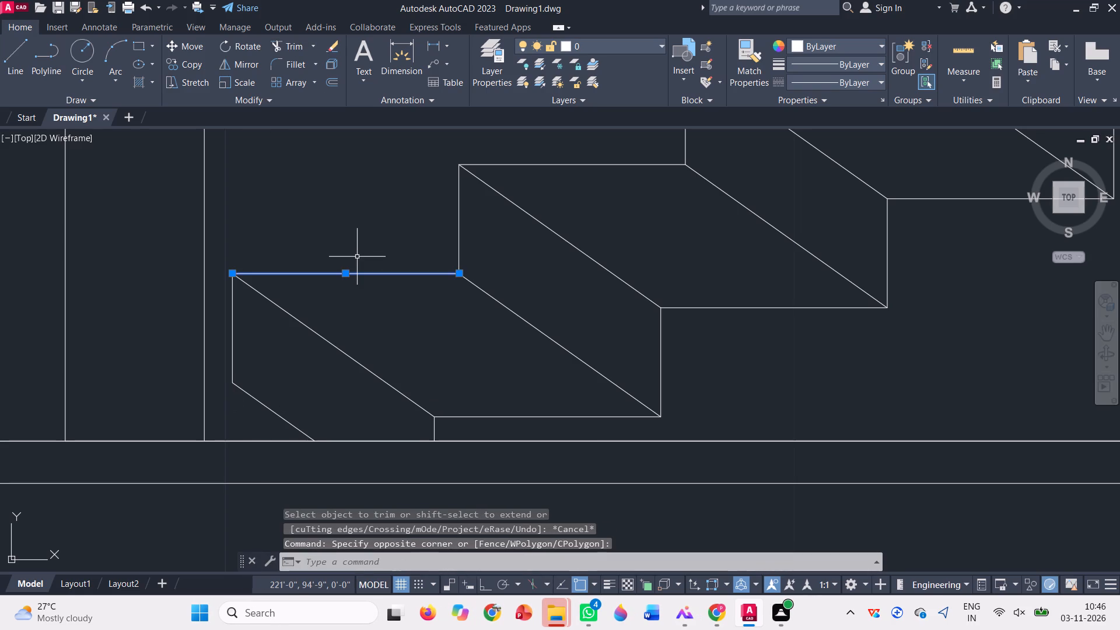
text(co)
key(space)
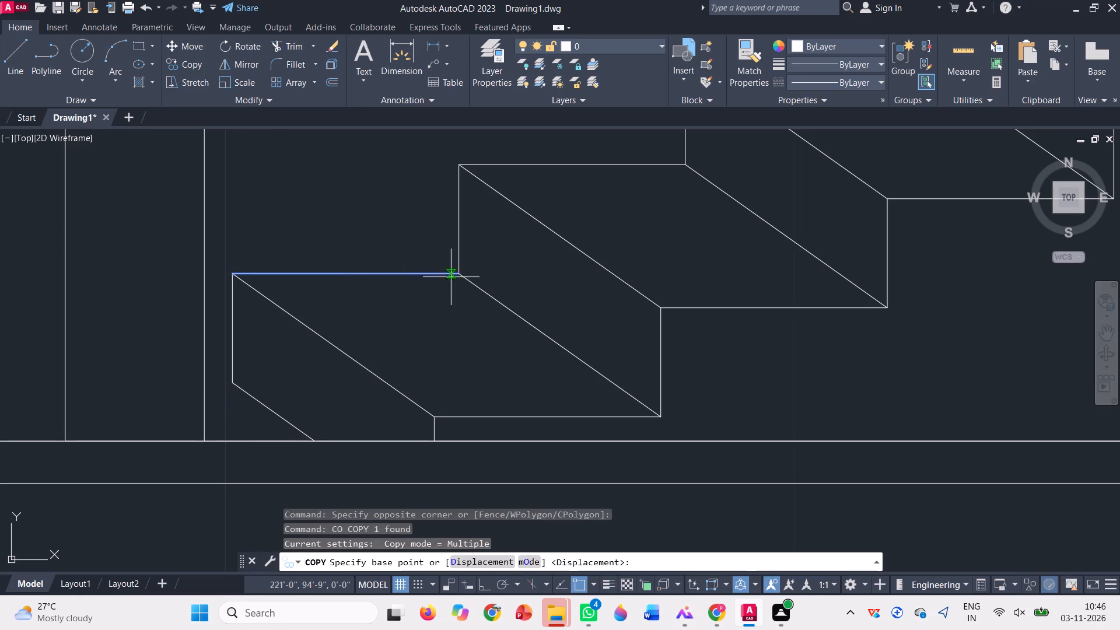
click(459, 274)
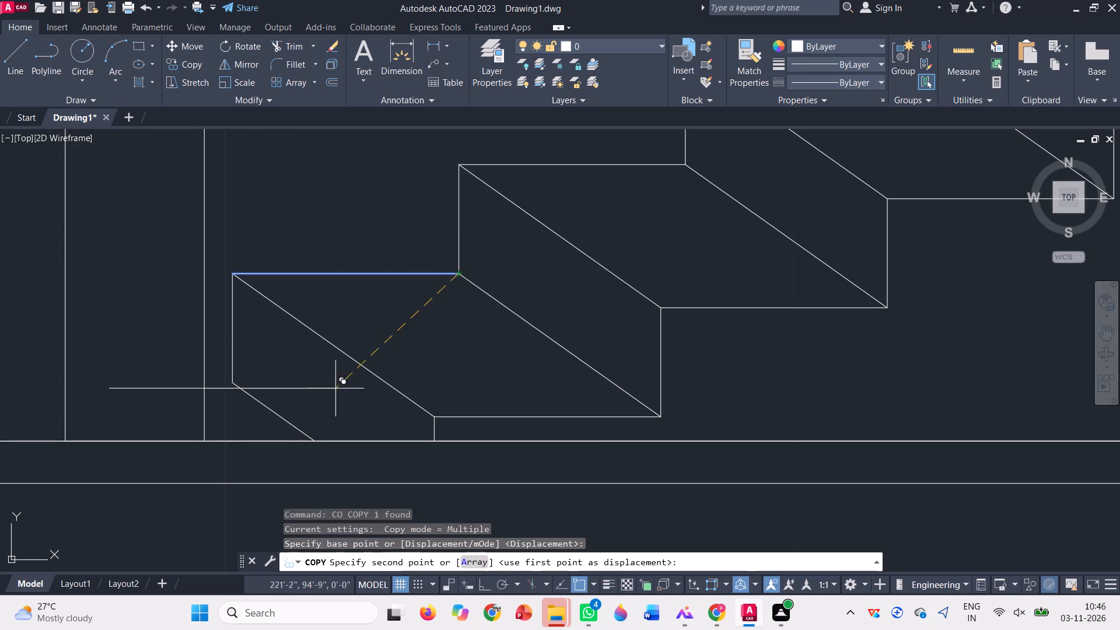
scroll(176, 388, up, 2)
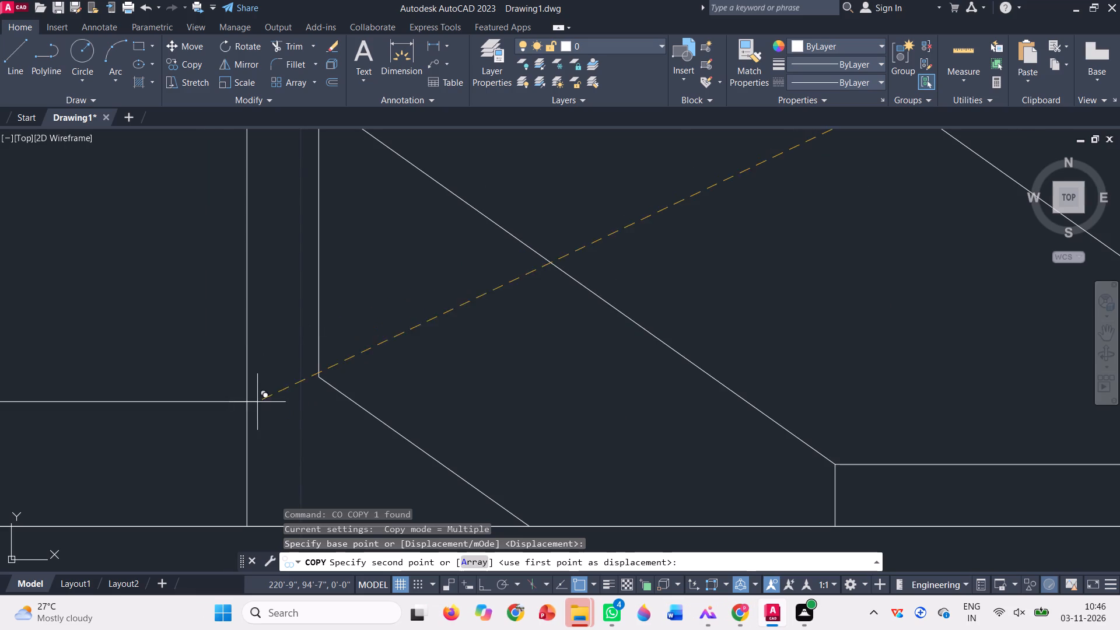
click(318, 377)
key(Escape)
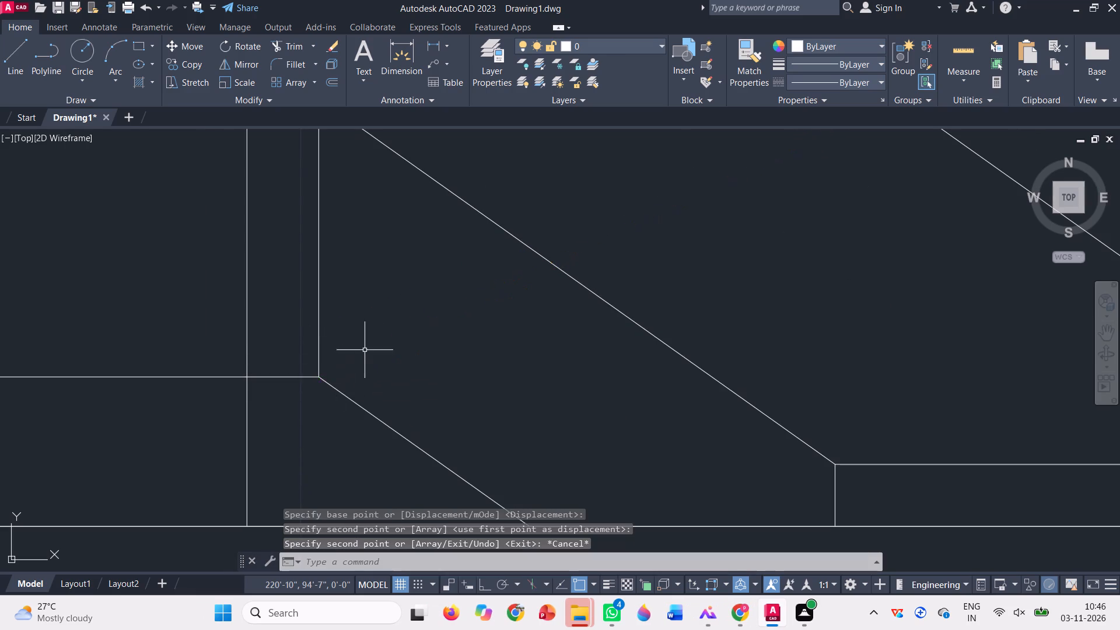
Trim the copied tread line back to the inner edge of the door frame.
scroll(365, 348, down, 3)
click(273, 41)
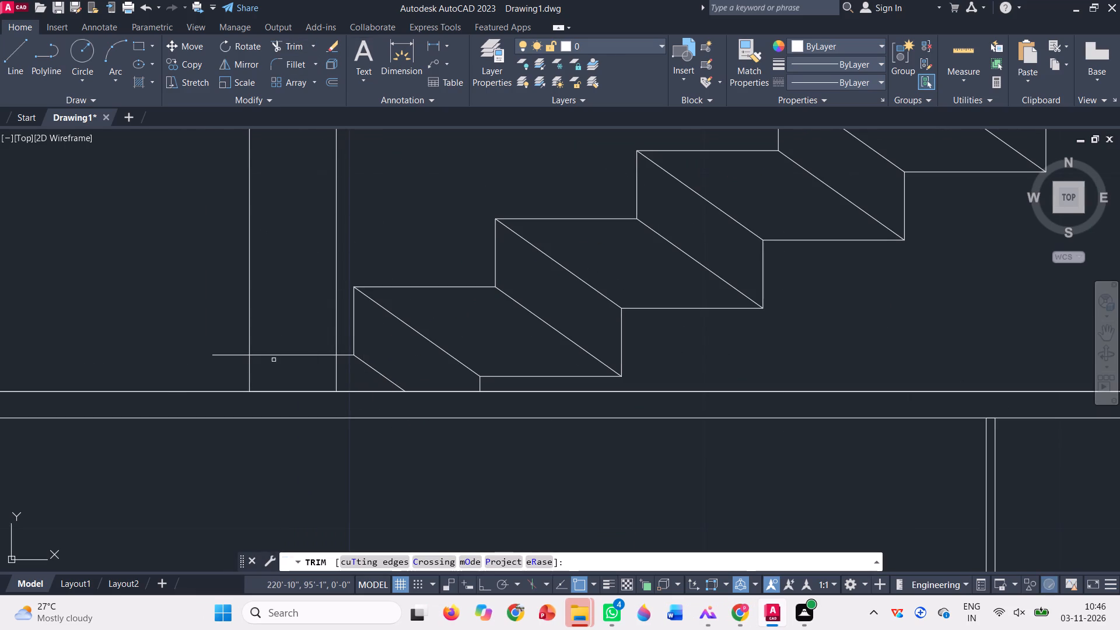
click(232, 356)
click(283, 364)
click(285, 332)
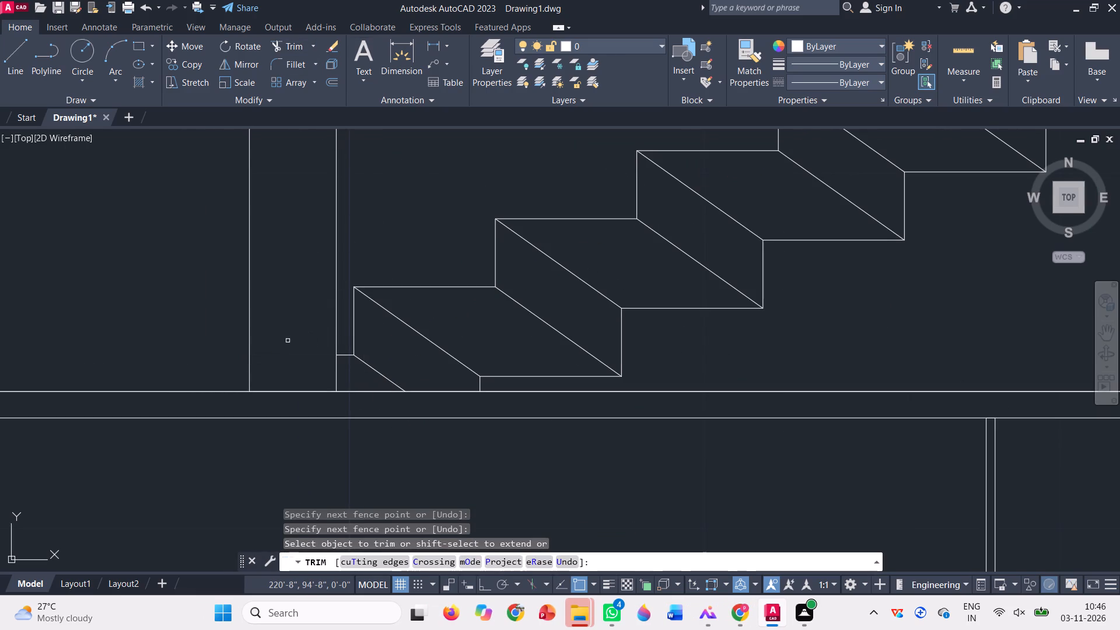
key(Escape)
Draw a short horizontal line in the upper flight from the end of the topmost tread to the top of the neighbouring riser.
scroll(311, 374, down, 4)
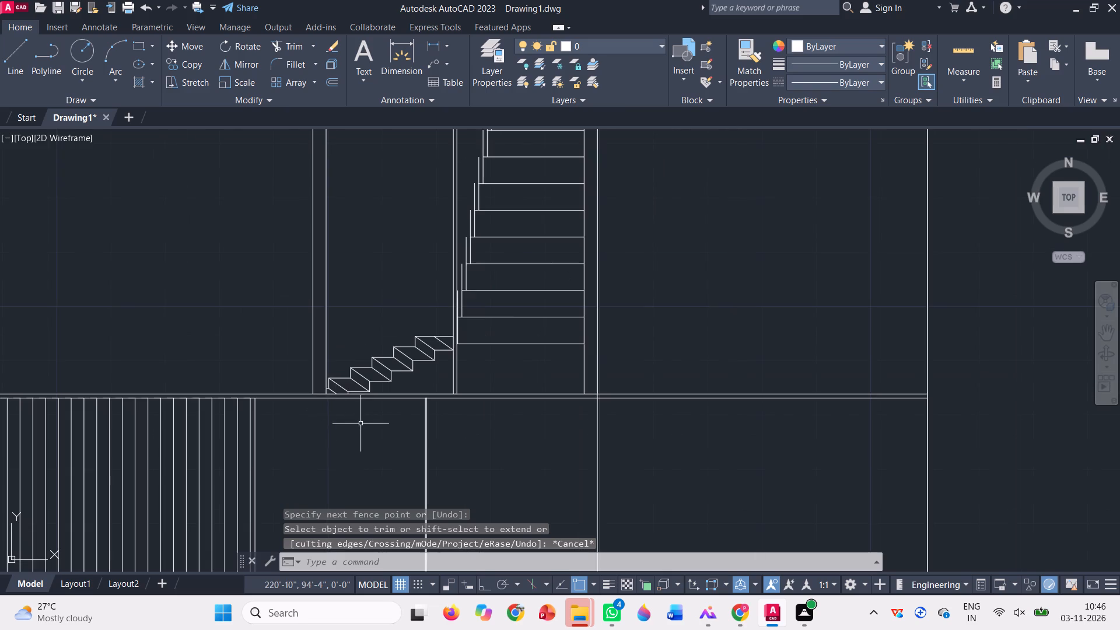
scroll(361, 414, down, 2)
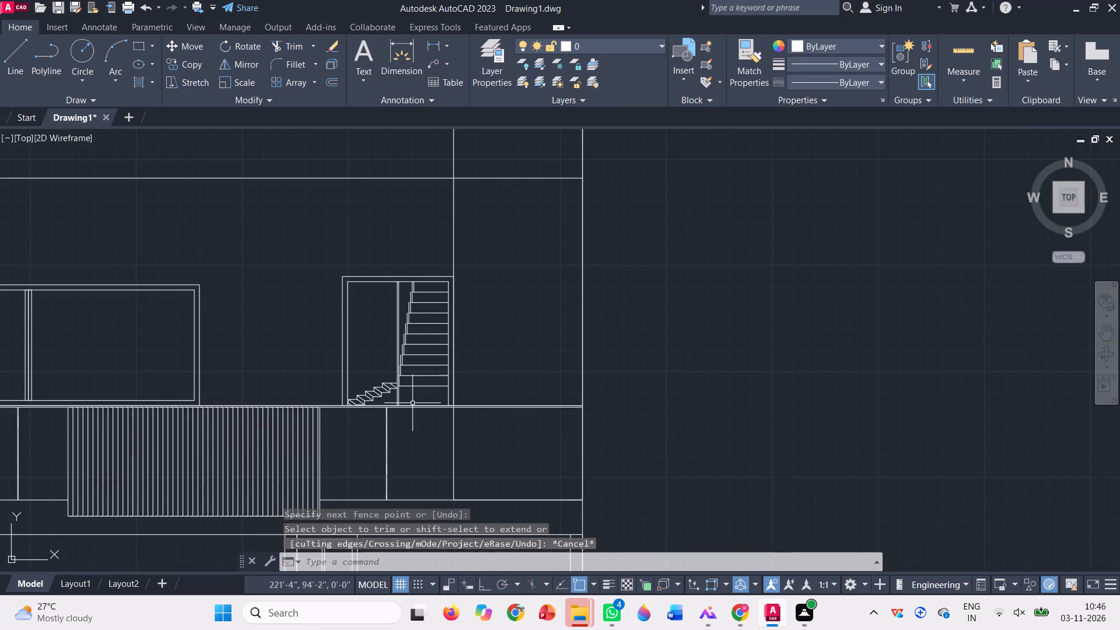
scroll(415, 281, up, 3)
key(l)
key(Return)
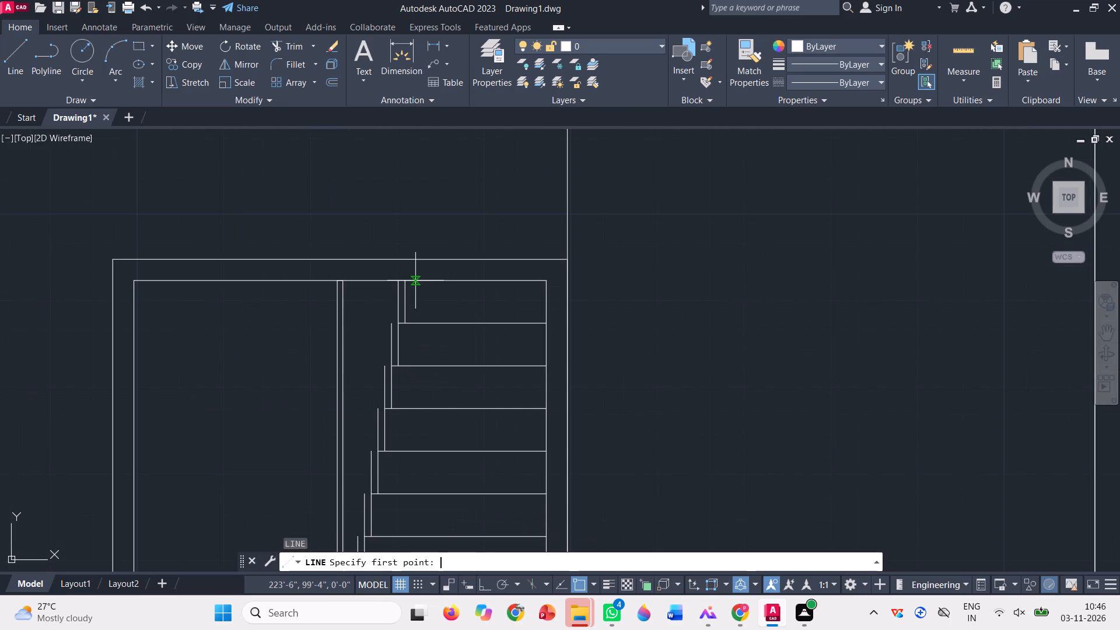
scroll(398, 291, up, 3)
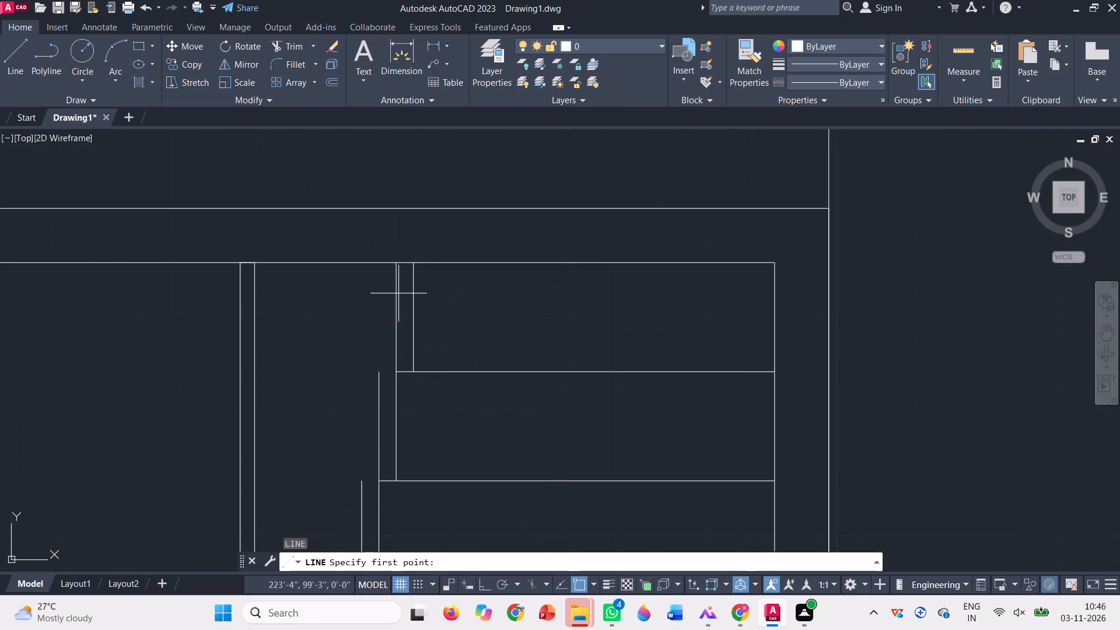
click(367, 415)
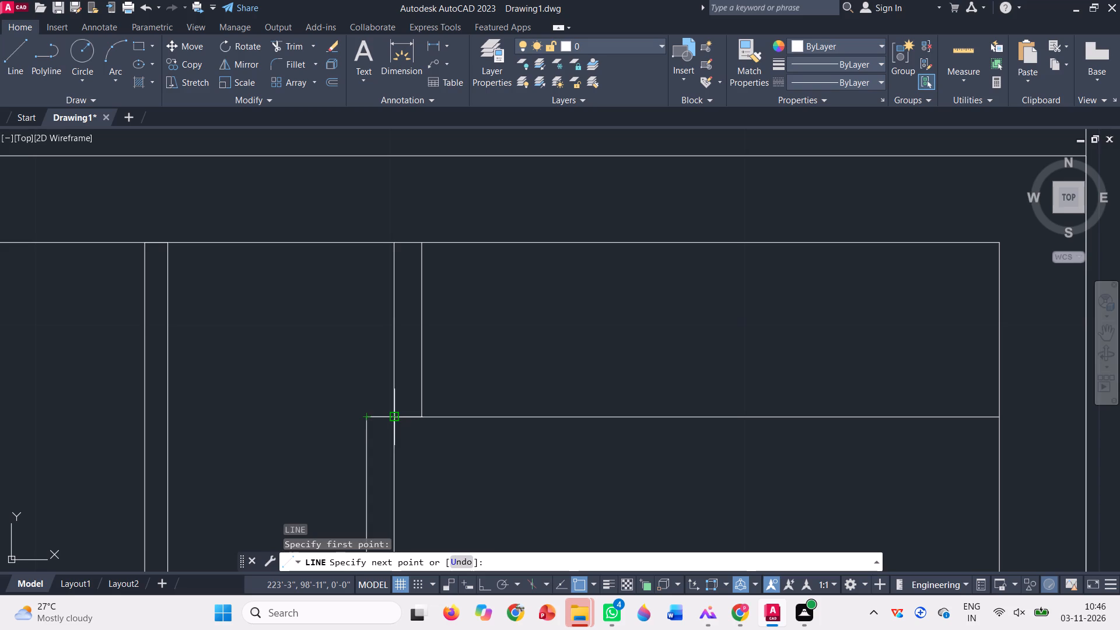
click(394, 416)
scroll(393, 372, down, 3)
key(space)
Copy the short line, based at its tread end, to the ends of the next three treads down the upper flight.
scroll(393, 372, up, 3)
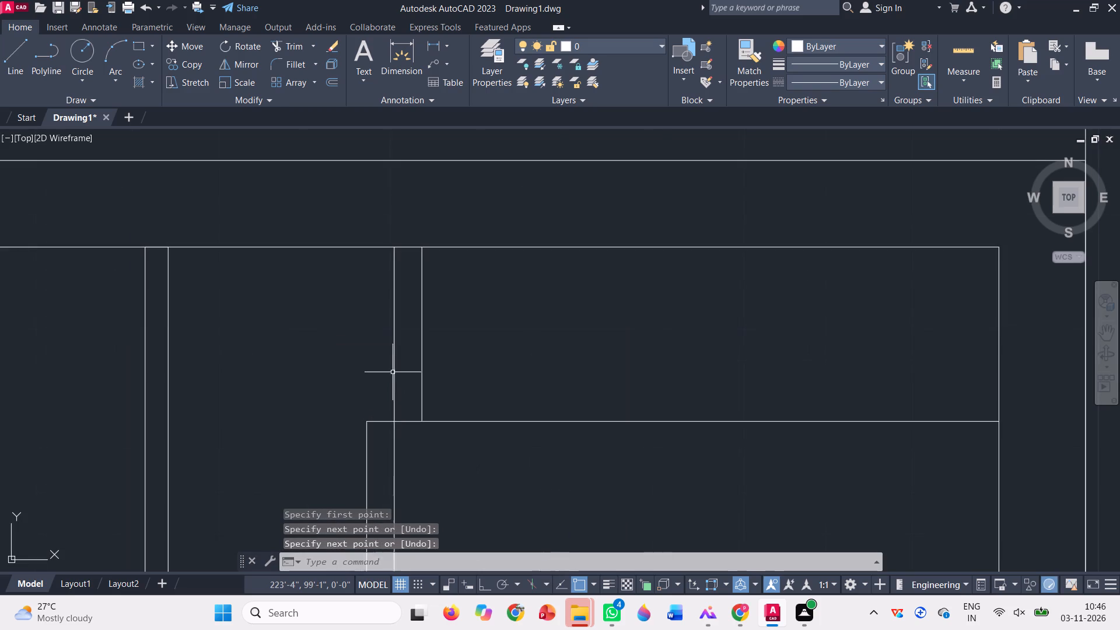
click(387, 434)
click(375, 410)
text(co)
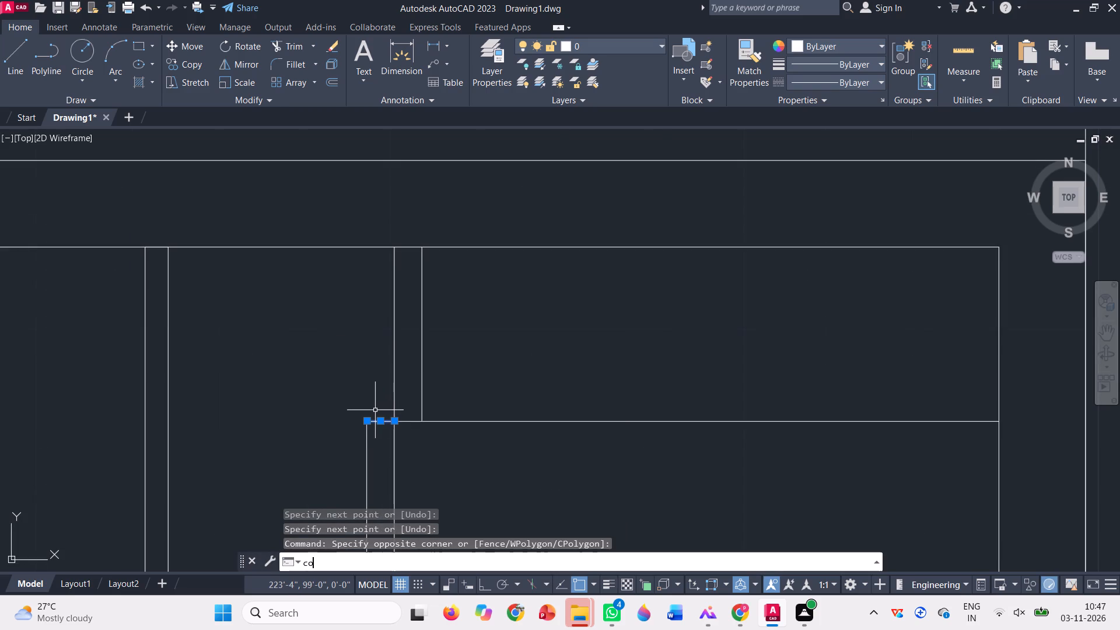
key(space)
scroll(390, 419, up, 4)
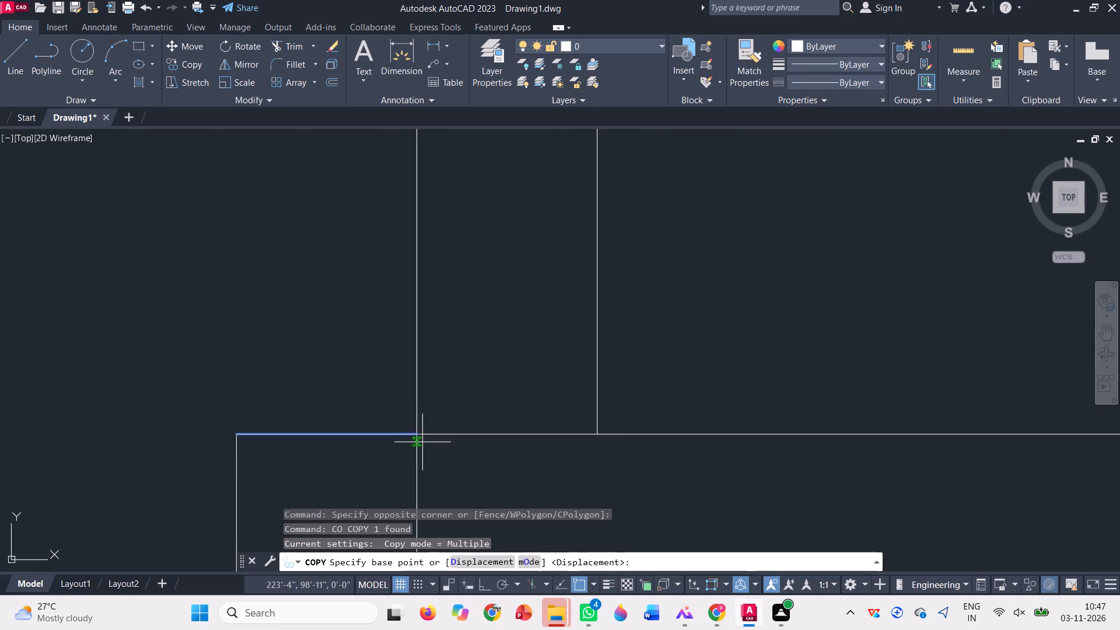
click(418, 435)
scroll(562, 299, down, 4)
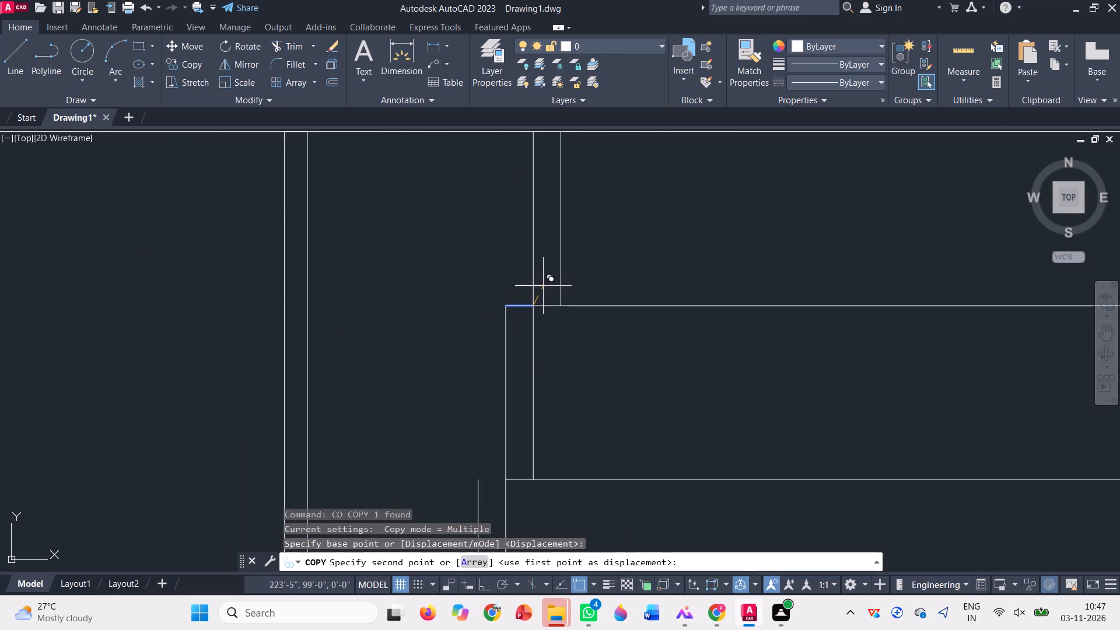
scroll(543, 299, down, 1)
scroll(515, 417, up, 3)
click(530, 401)
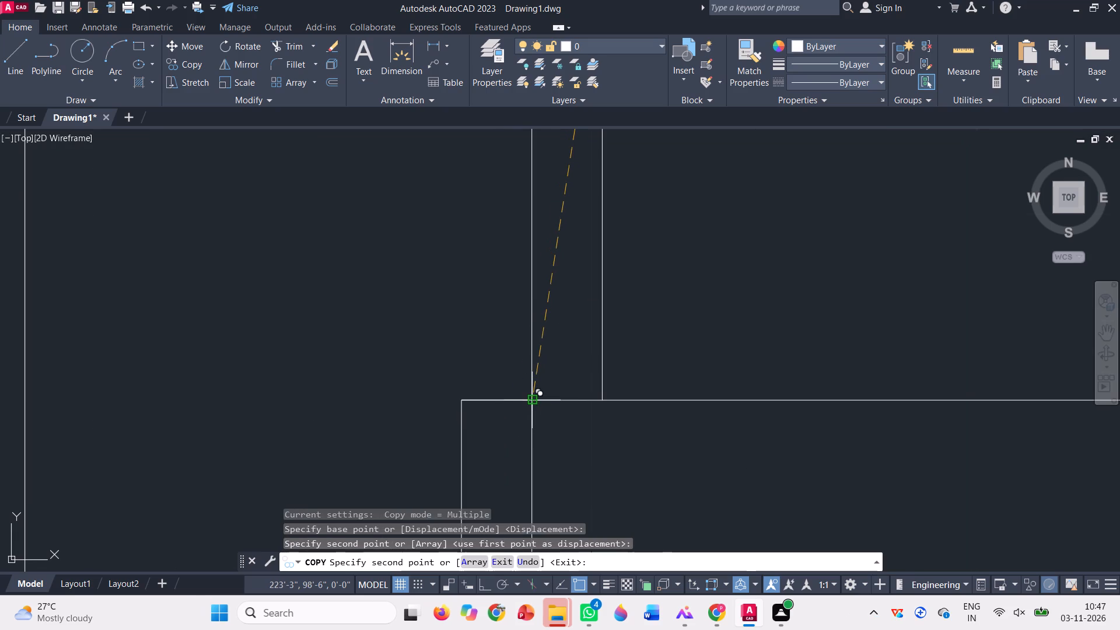
scroll(385, 297, down, 3)
scroll(405, 446, up, 3)
click(397, 393)
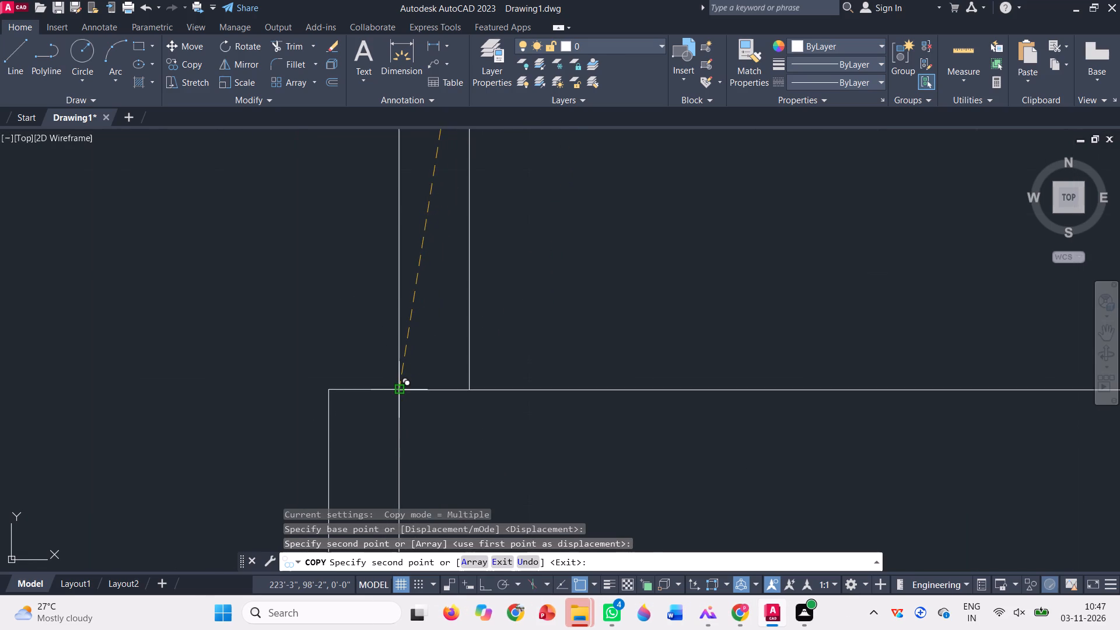
scroll(408, 252, down, 3)
scroll(399, 410, up, 3)
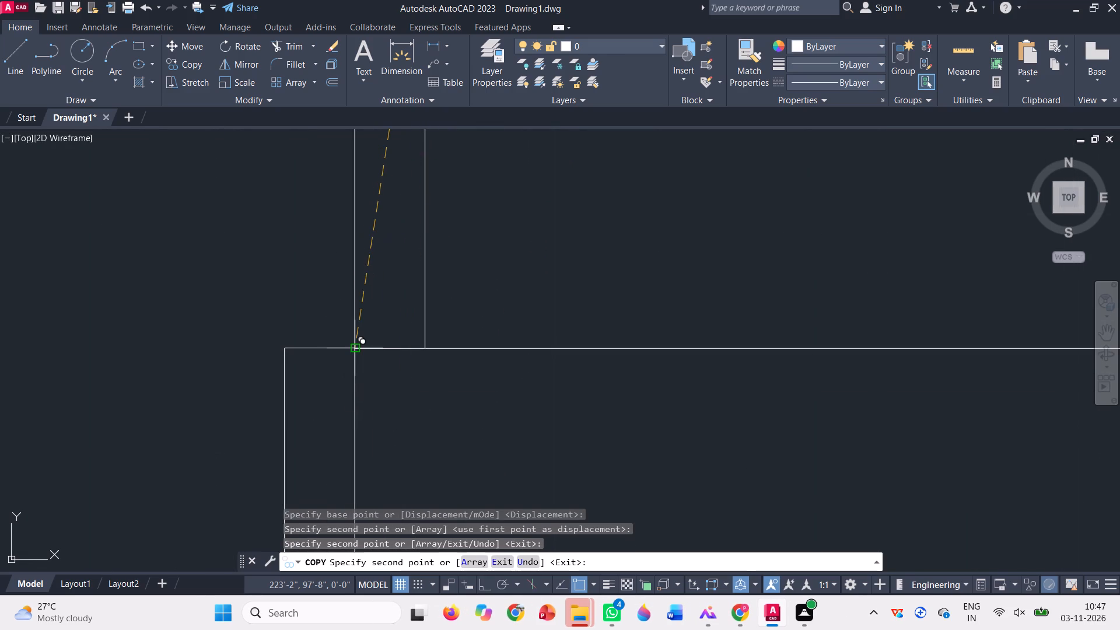
click(354, 348)
Place four more copies of the short line at the ends of the following treads further down the upper flight.
scroll(394, 227, down, 4)
scroll(383, 318, up, 4)
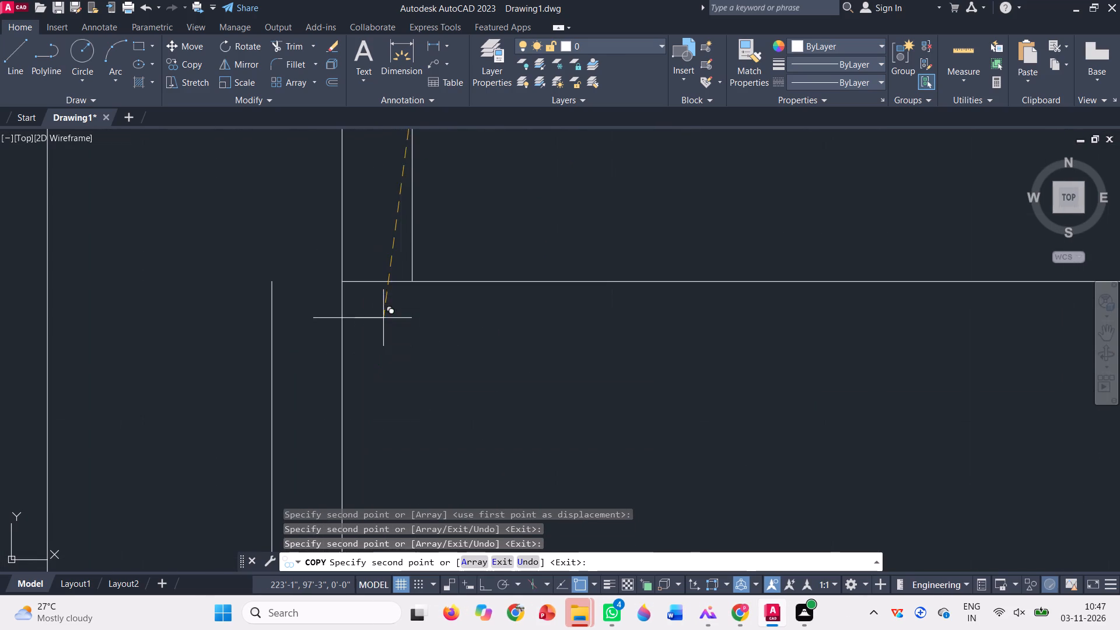
click(343, 282)
scroll(376, 224, down, 3)
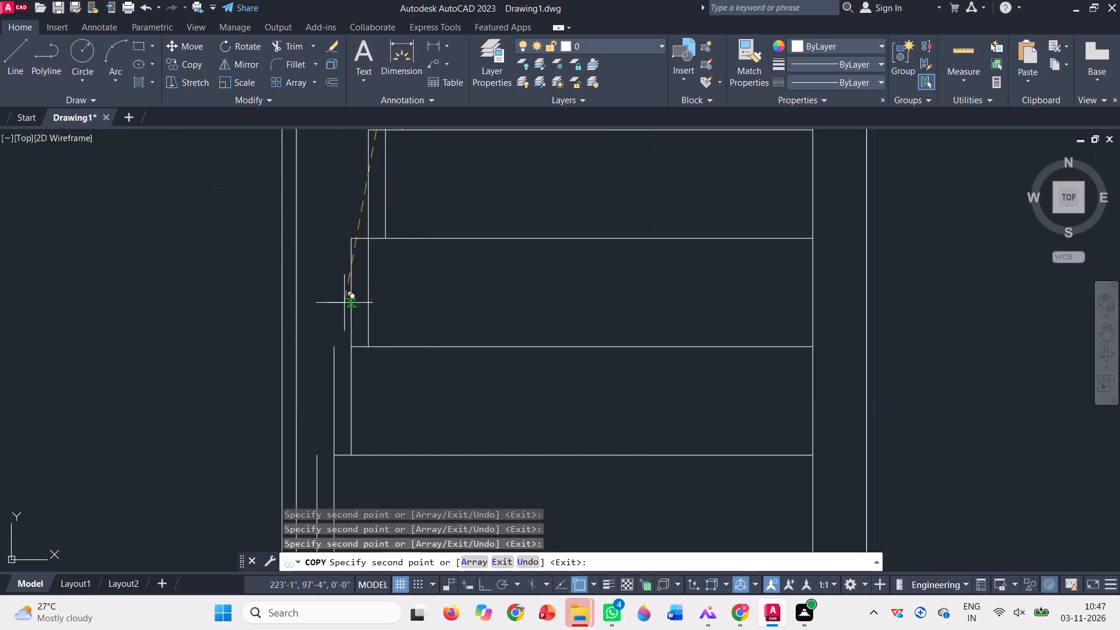
scroll(346, 351, up, 3)
click(365, 338)
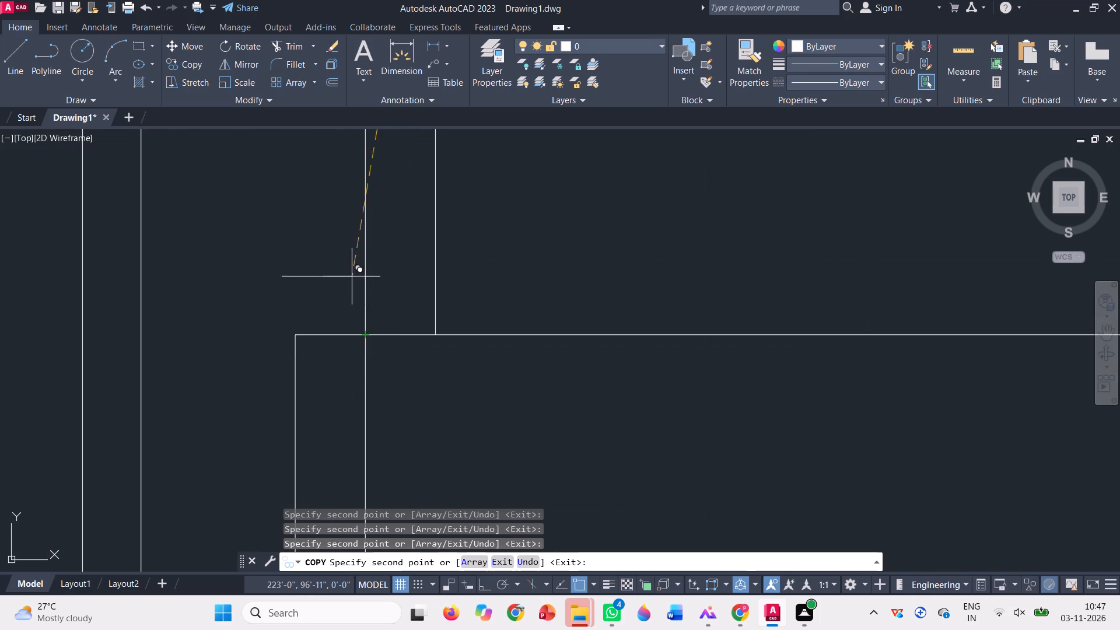
scroll(351, 267, down, 3)
scroll(331, 401, up, 3)
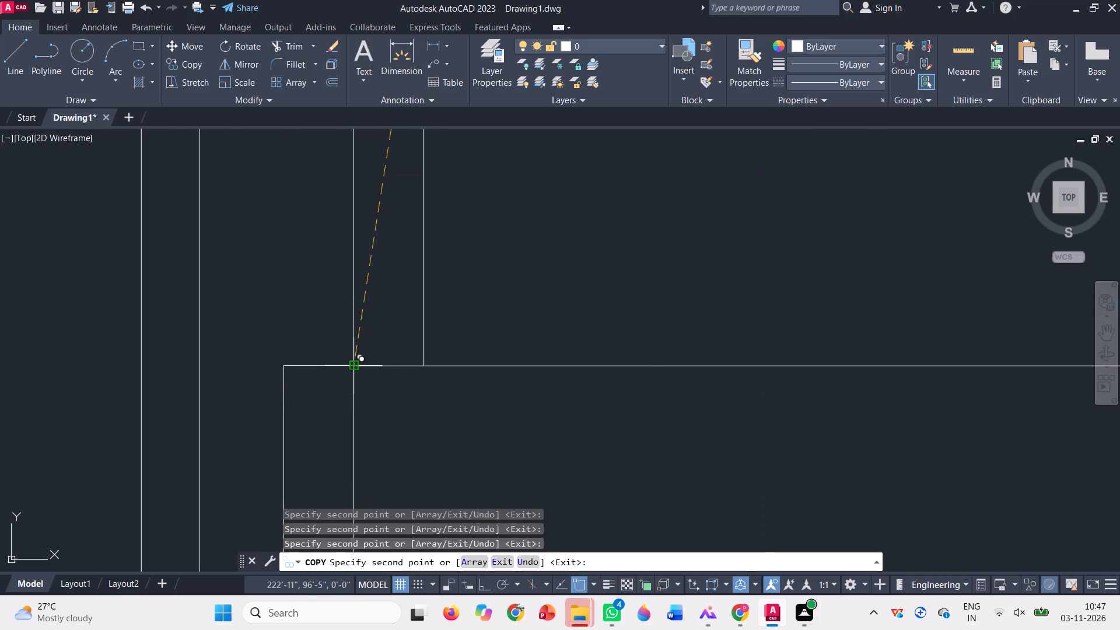
click(354, 365)
scroll(333, 277, down, 4)
scroll(327, 373, up, 4)
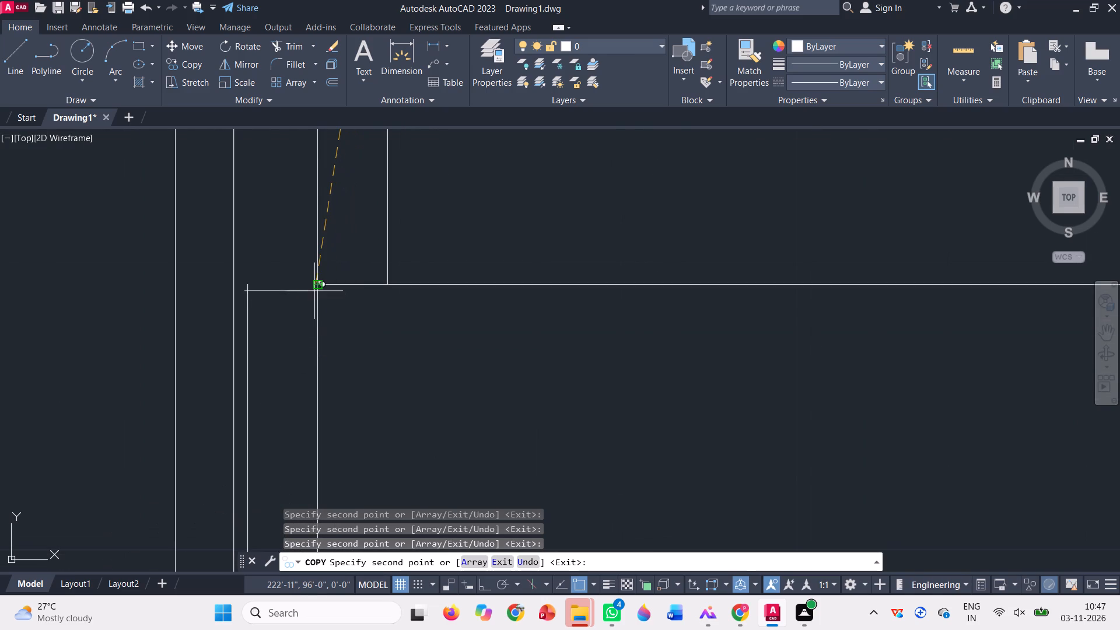
click(317, 283)
scroll(328, 275, down, 4)
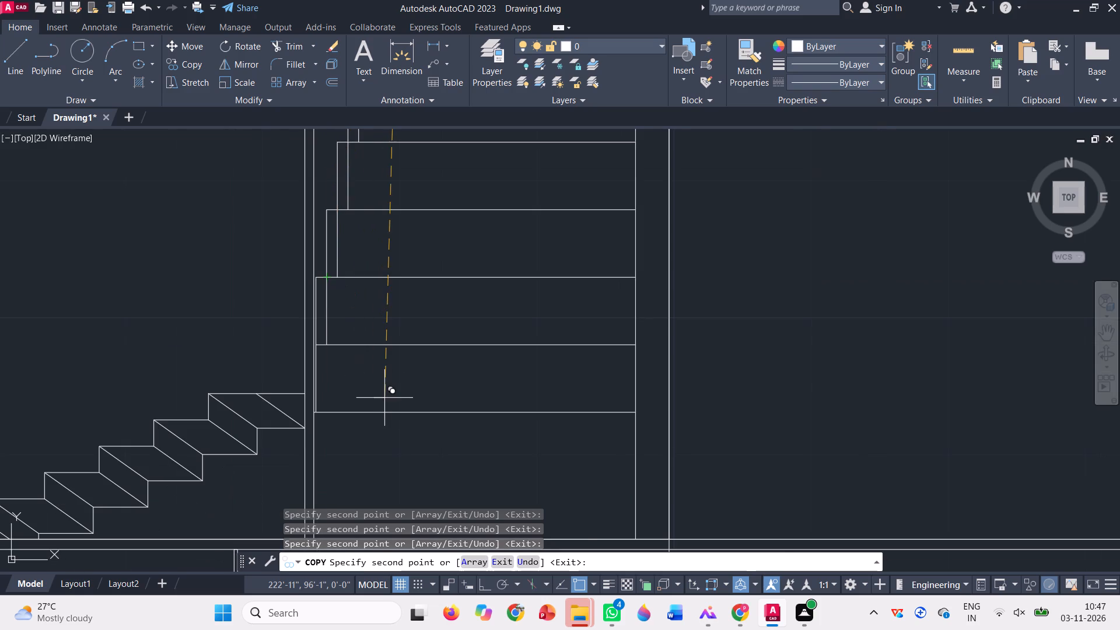
key(Escape)
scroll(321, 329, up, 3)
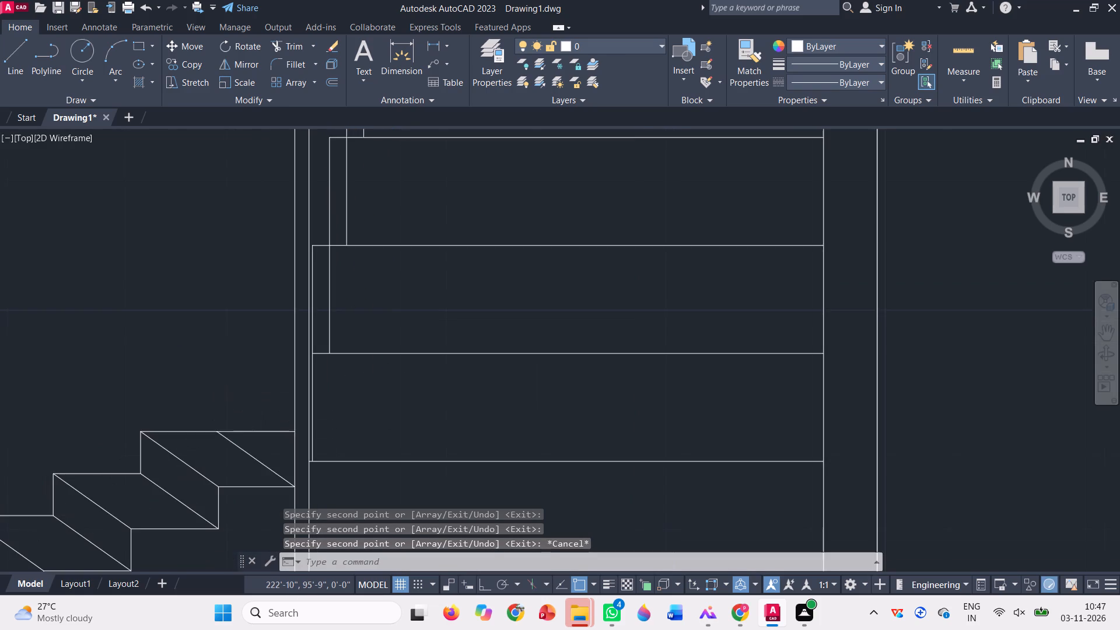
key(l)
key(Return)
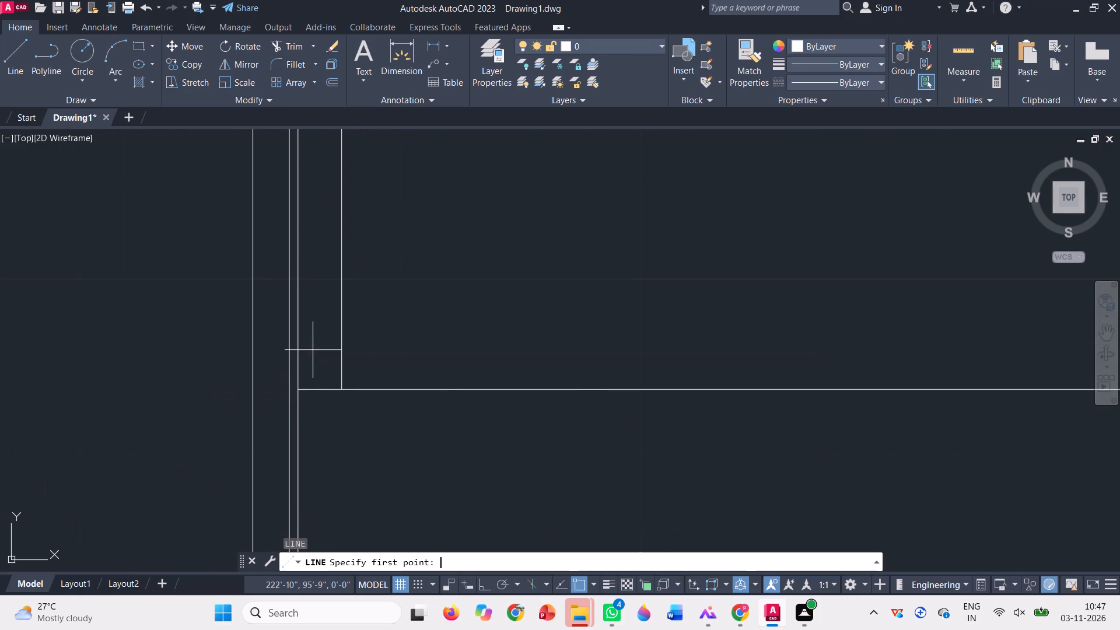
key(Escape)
Extend the second-lowest tread line of the upper flight to the adjacent vertical divider line.
click(314, 49)
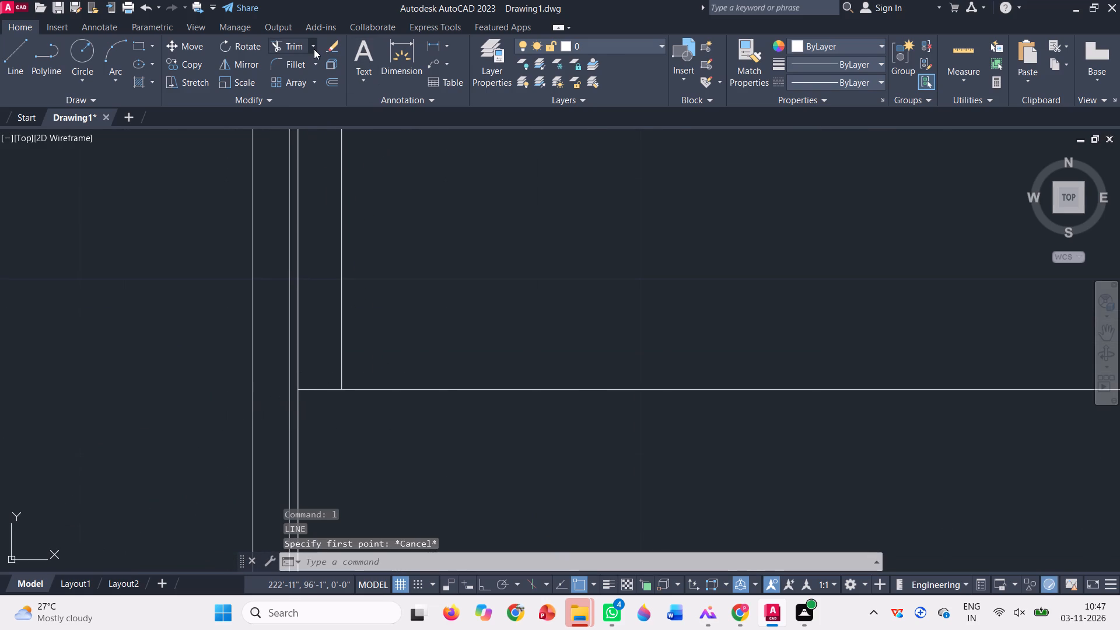
click(305, 98)
click(322, 425)
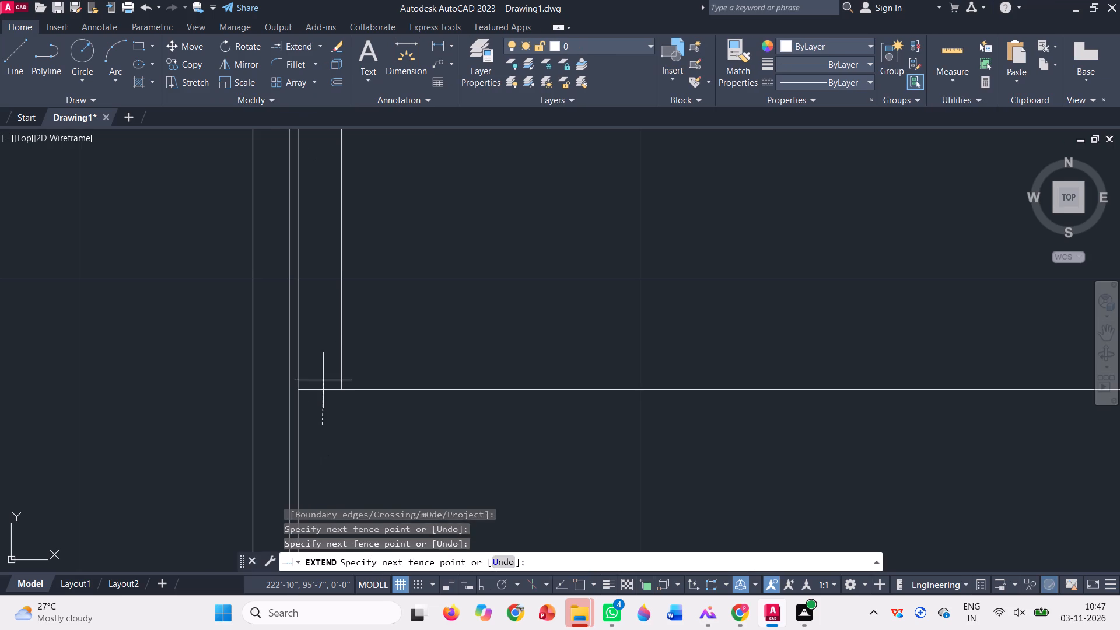
click(323, 380)
key(Escape)
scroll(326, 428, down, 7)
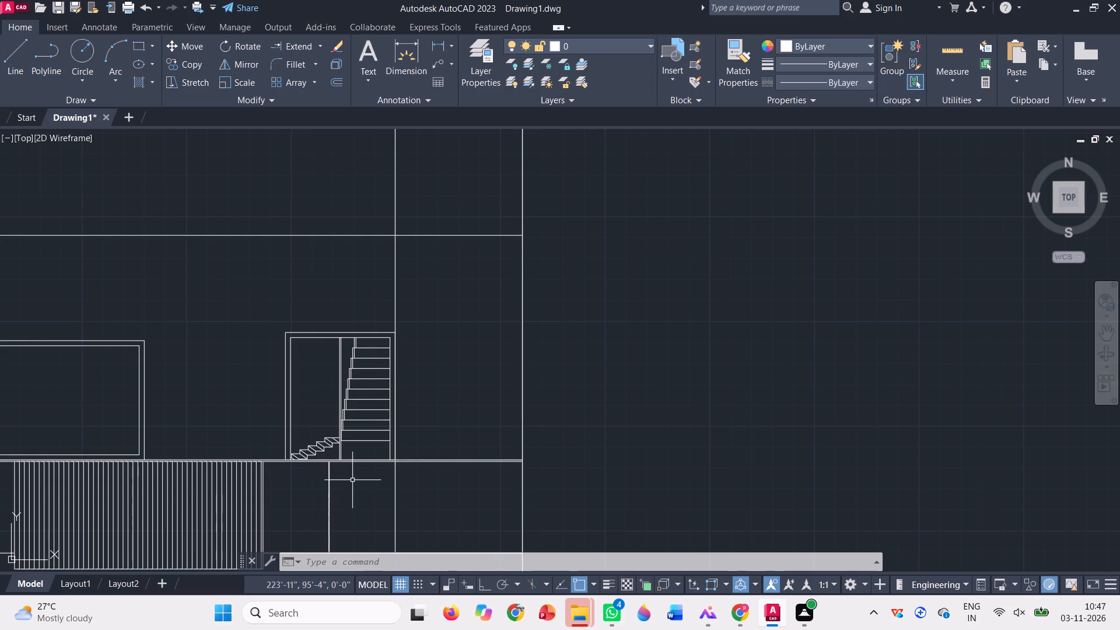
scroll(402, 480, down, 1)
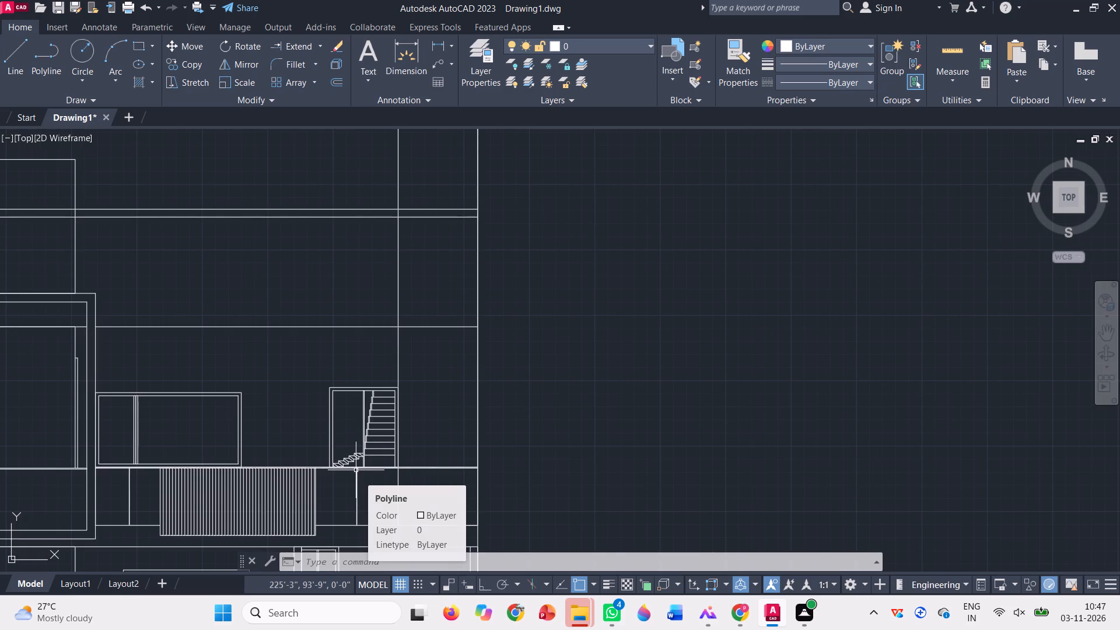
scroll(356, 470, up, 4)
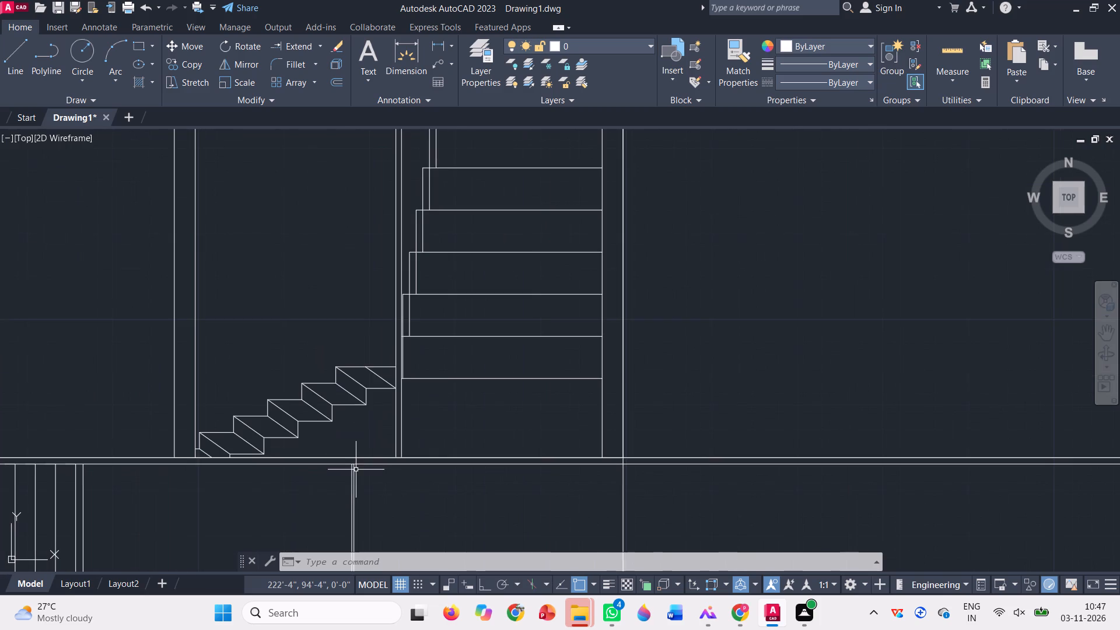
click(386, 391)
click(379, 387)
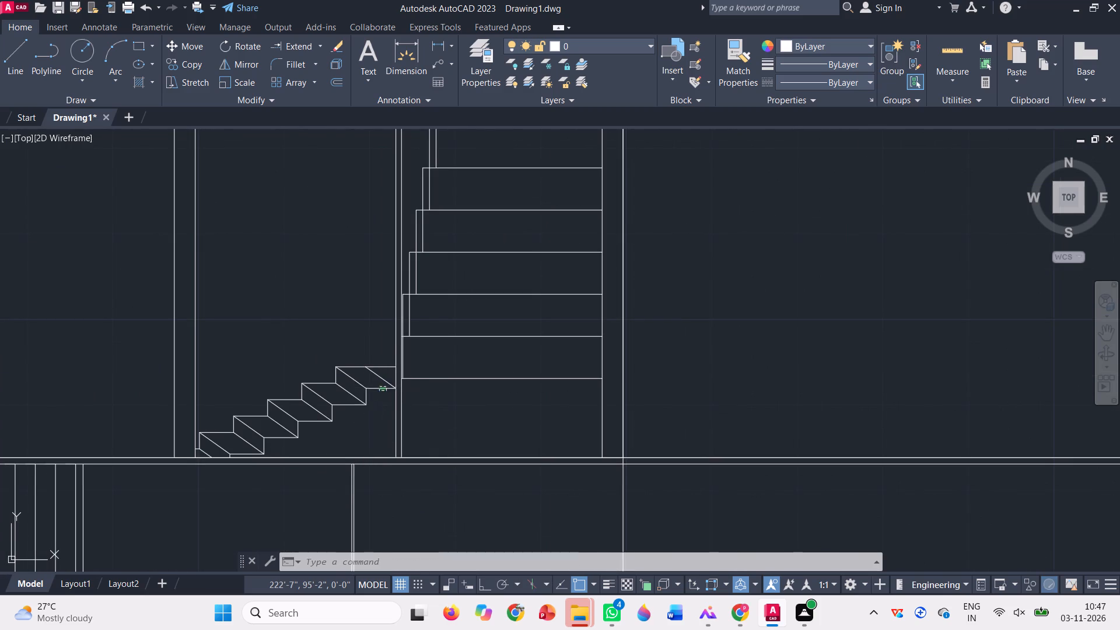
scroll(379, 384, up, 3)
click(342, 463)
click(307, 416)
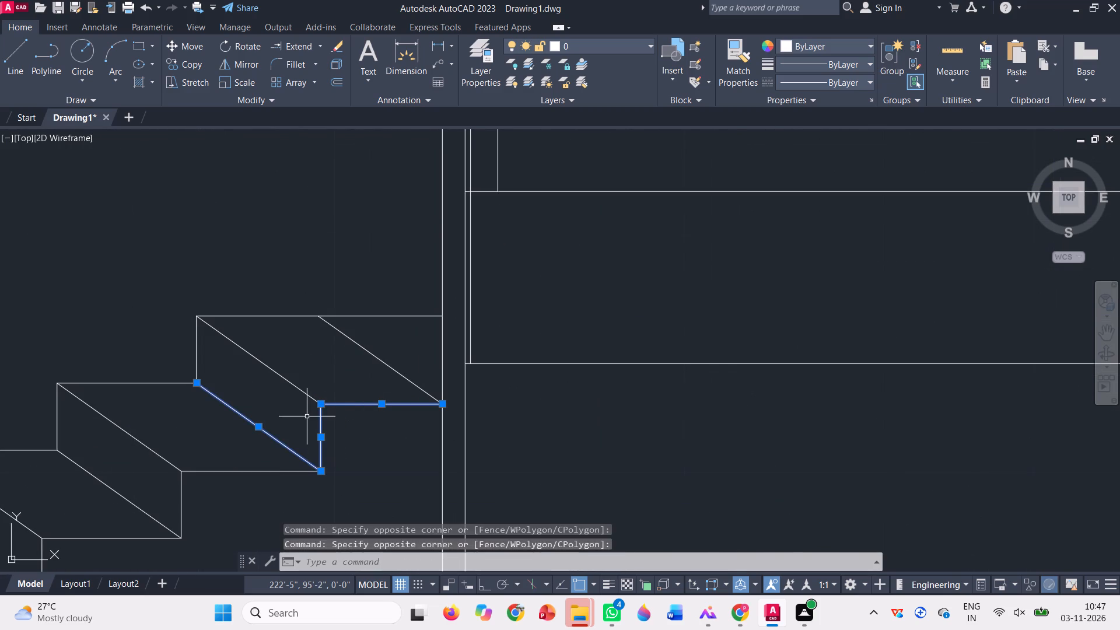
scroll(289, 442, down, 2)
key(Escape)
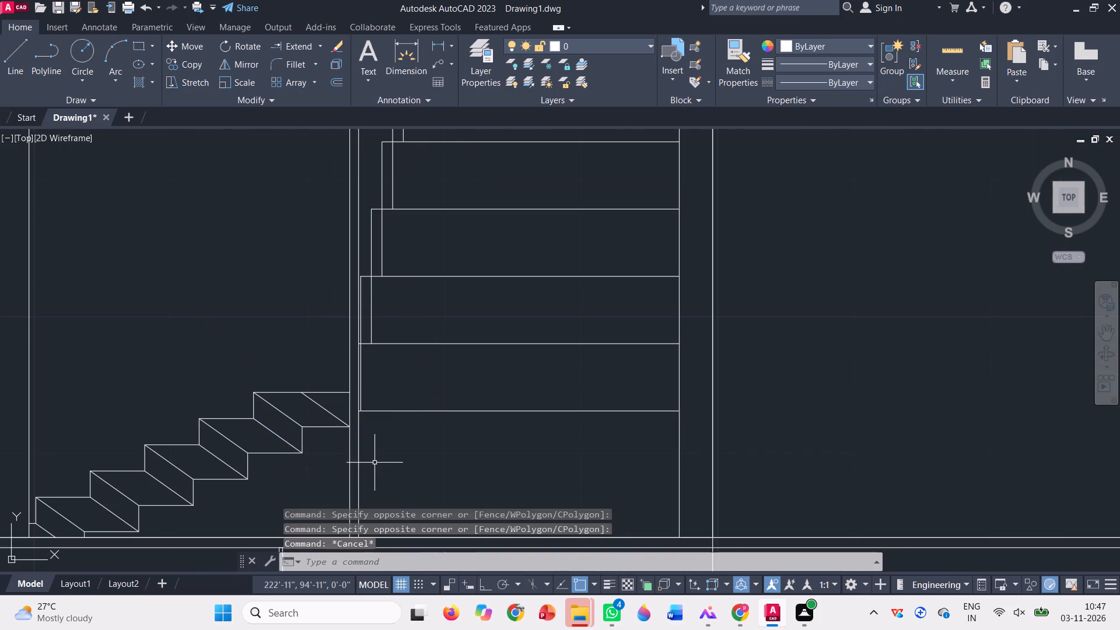
Copy the five tread and five riser lines of the lower flight's upper stepped edge to just below its lower stepped edge.
scroll(248, 407, up, 3)
click(284, 409)
click(244, 385)
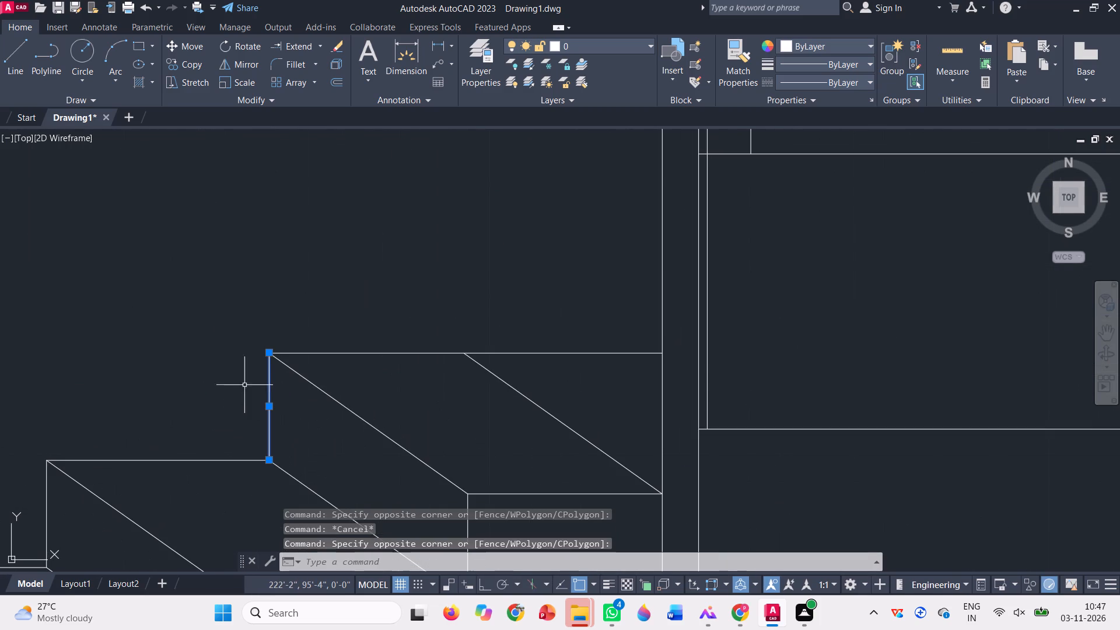
click(375, 364)
click(350, 318)
scroll(350, 318, down, 2)
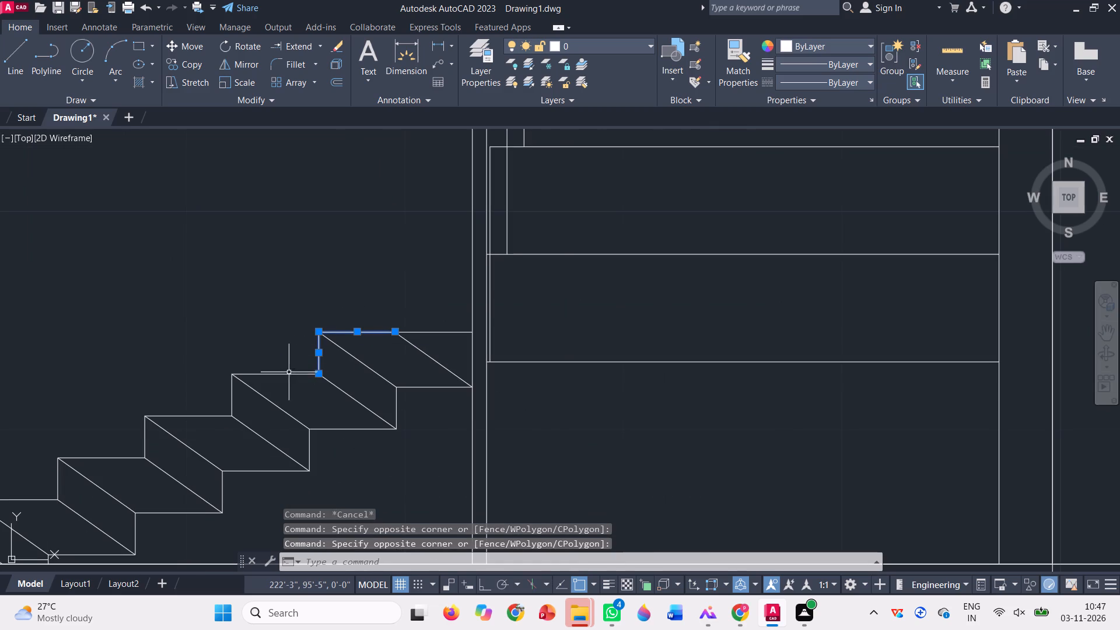
click(287, 387)
click(278, 351)
click(234, 402)
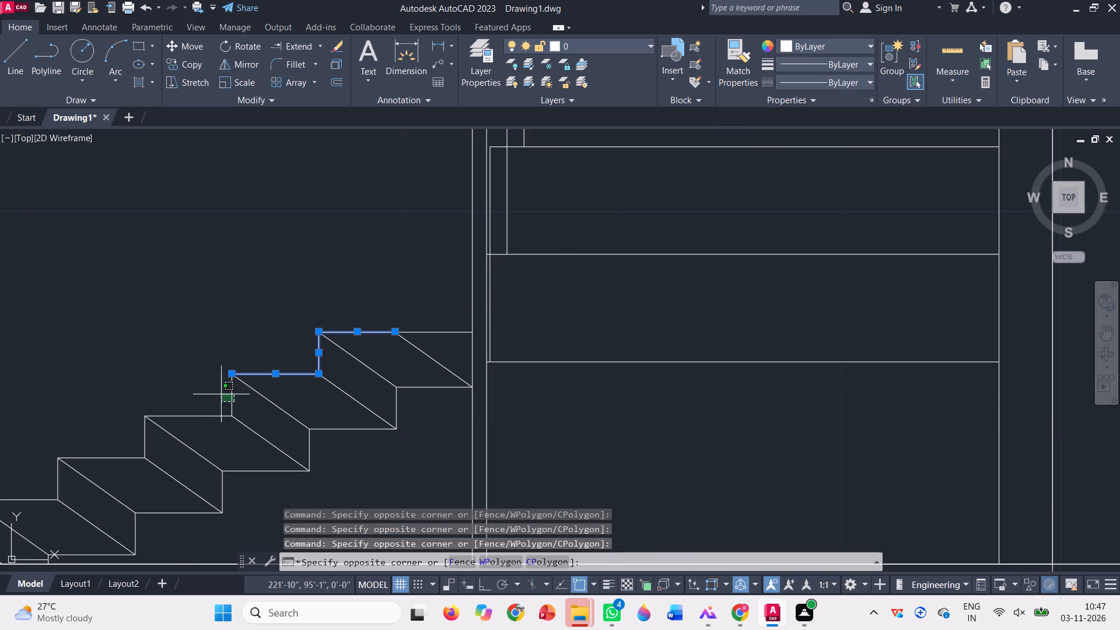
click(221, 394)
click(216, 428)
click(174, 380)
scroll(174, 380, down, 2)
scroll(156, 407, up, 3)
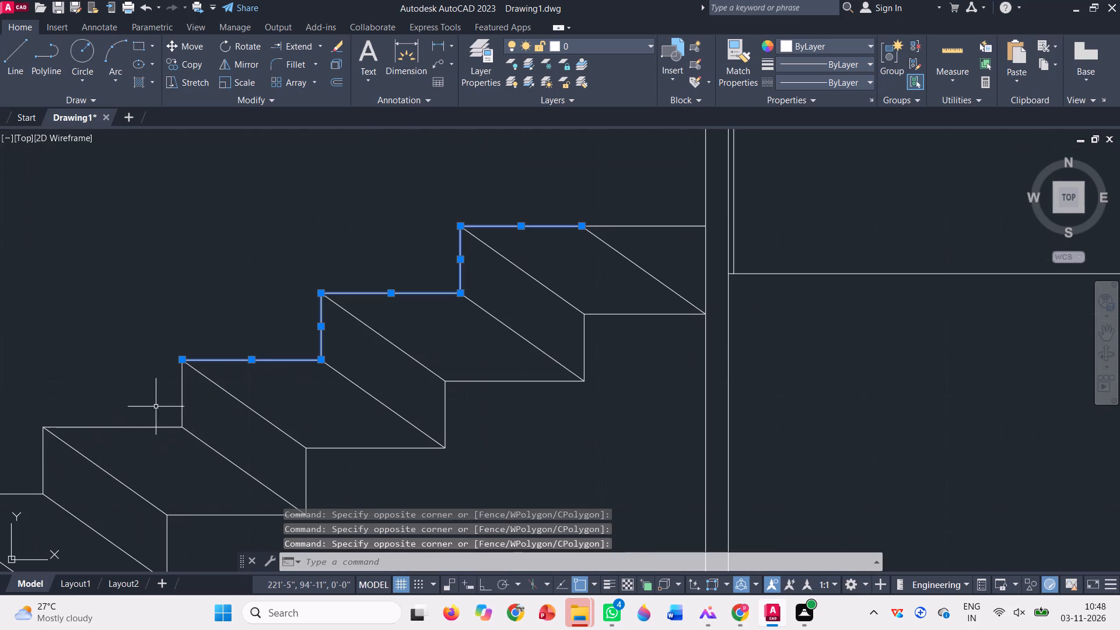
click(191, 402)
click(166, 387)
click(149, 447)
click(117, 397)
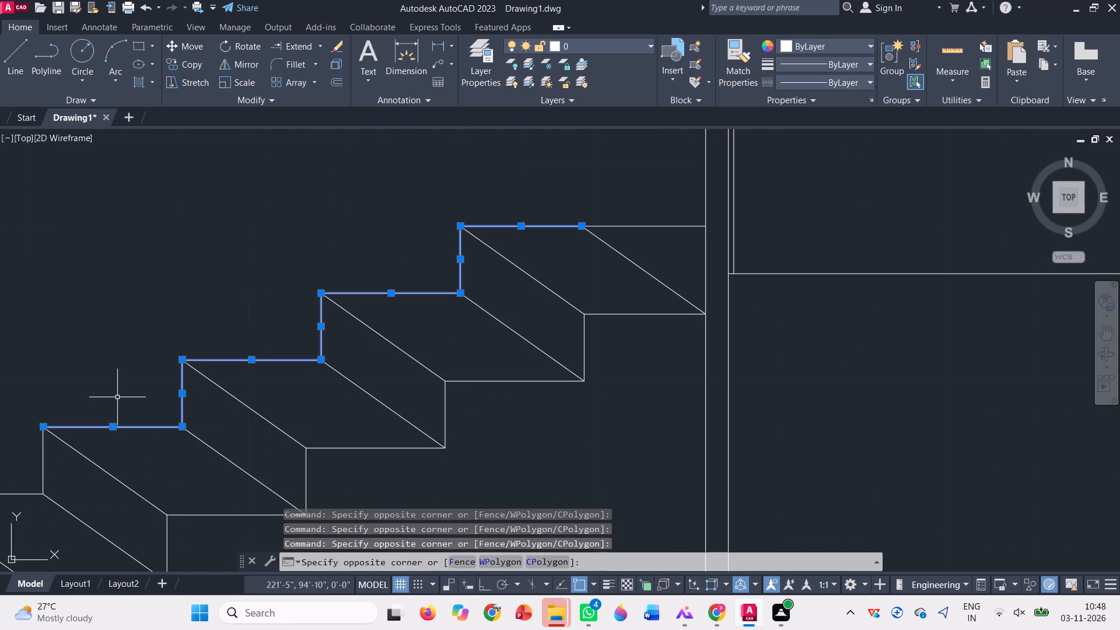
scroll(121, 395, down, 2)
scroll(86, 427, up, 2)
click(114, 413)
click(82, 392)
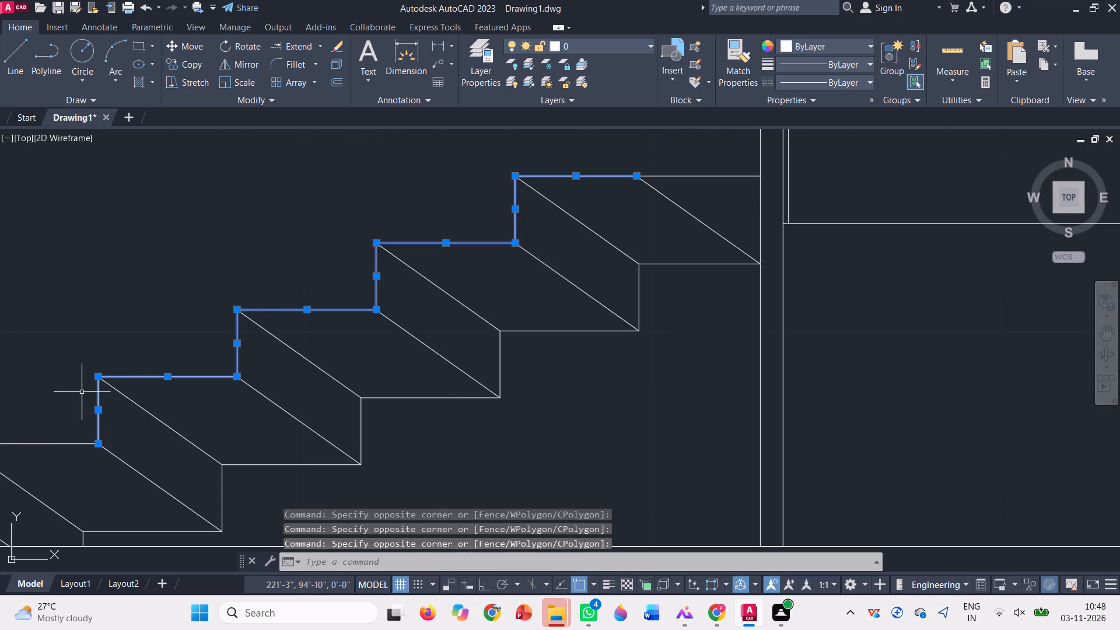
scroll(89, 398, down, 1)
click(70, 435)
click(61, 410)
scroll(127, 399, down, 2)
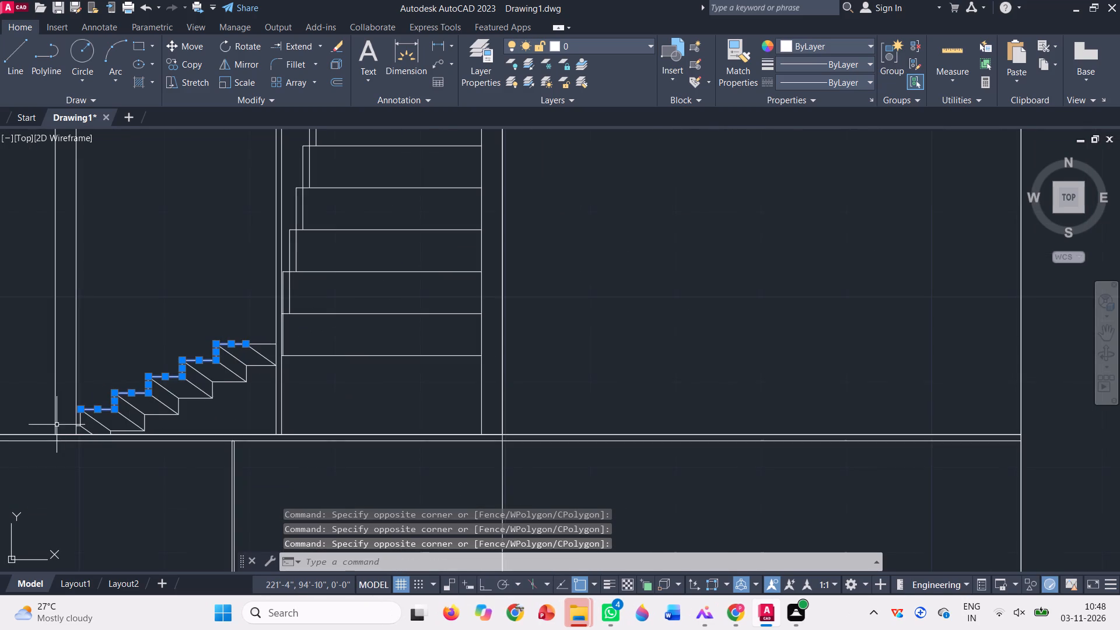
scroll(56, 425, up, 2)
scroll(146, 429, up, 2)
click(83, 390)
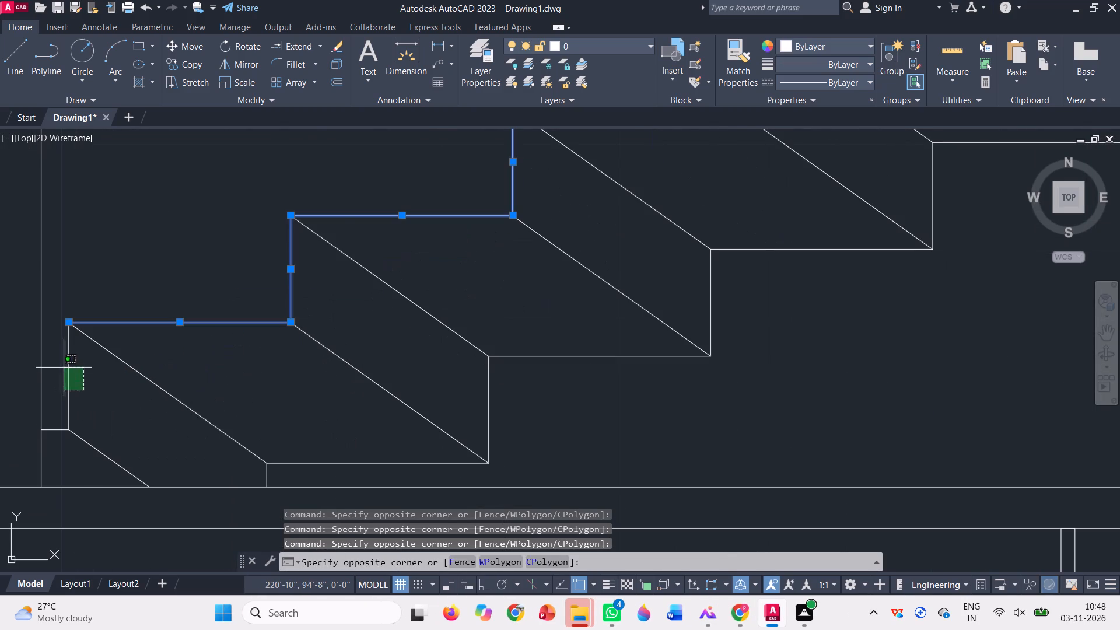
click(64, 367)
scroll(64, 367, down, 3)
text(co)
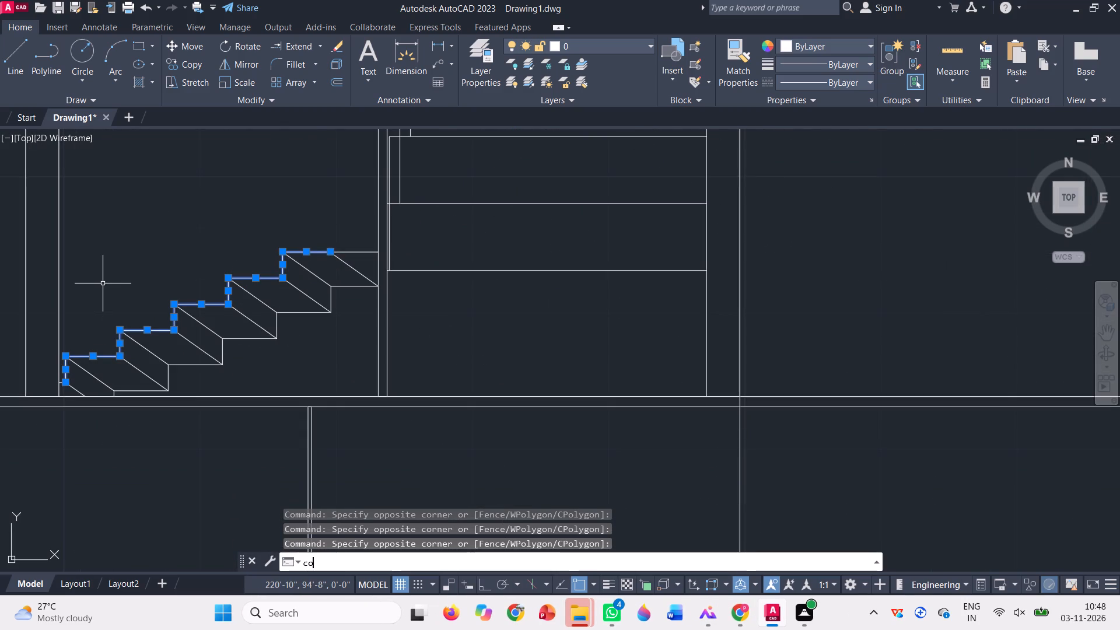
key(space)
scroll(56, 363, up, 2)
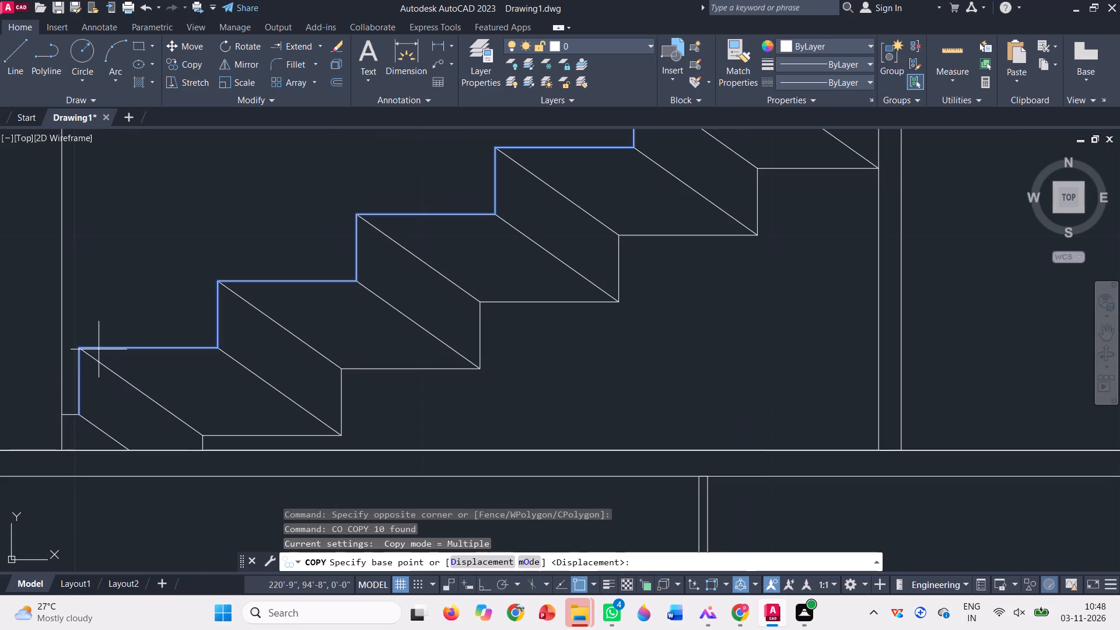
click(216, 344)
scroll(241, 229, down, 3)
scroll(293, 307, up, 3)
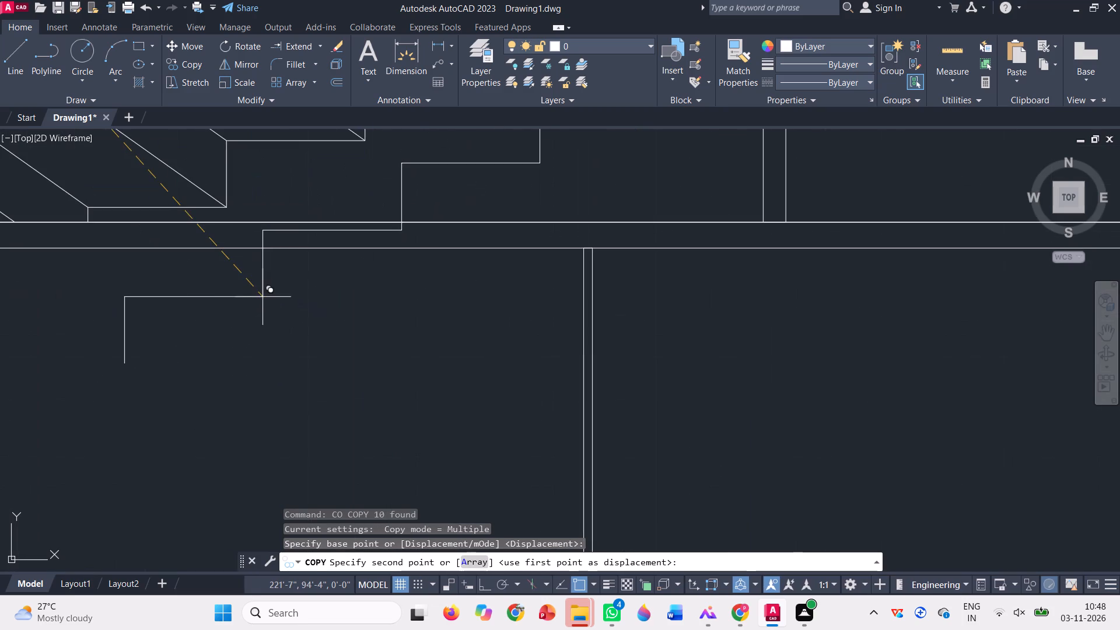
scroll(272, 324, down, 2)
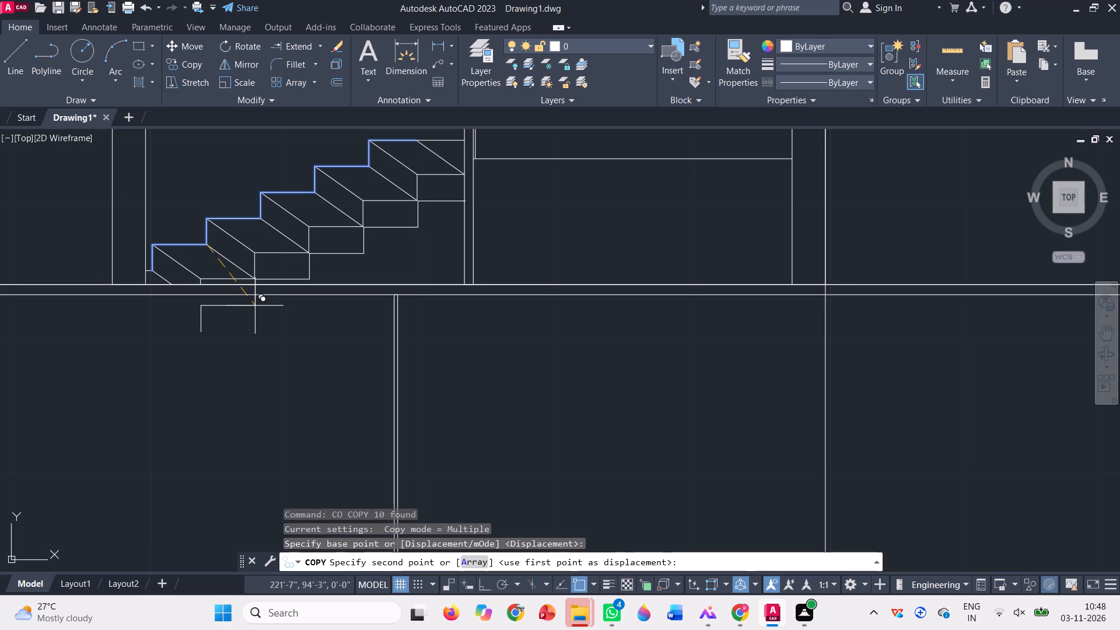
click(255, 306)
key(Escape)
Move the copied stepped lines so their corner meets the adjacent lower end of the slanted line in the lower flight.
scroll(285, 260, up, 3)
scroll(373, 316, down, 3)
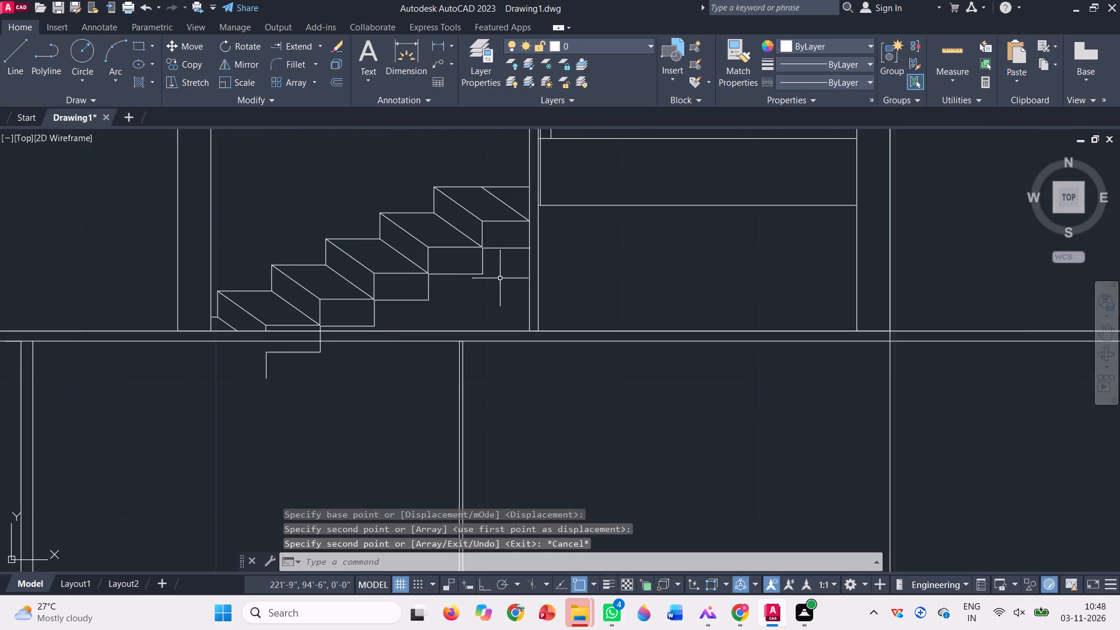
scroll(505, 269, up, 2)
click(509, 310)
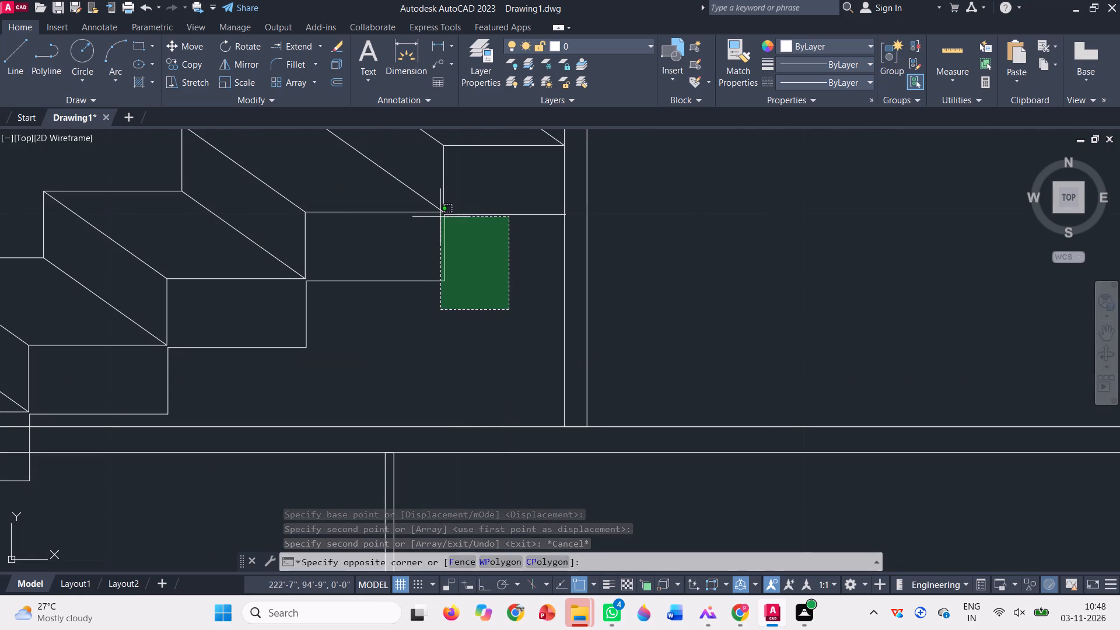
click(440, 217)
click(524, 243)
click(498, 199)
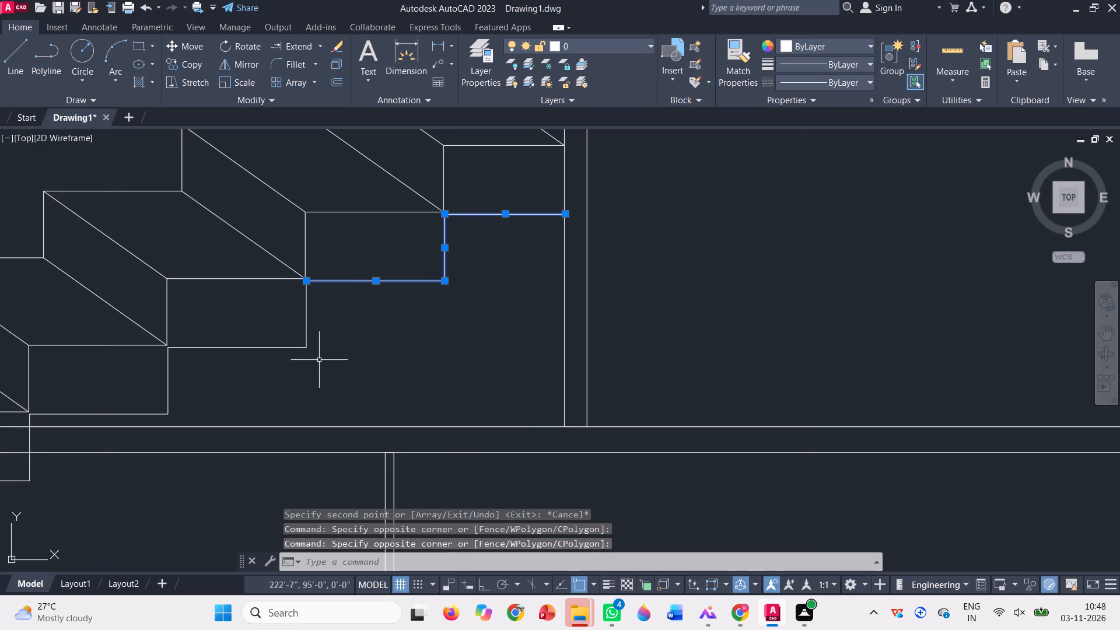
click(319, 367)
click(239, 302)
scroll(388, 342, down, 1)
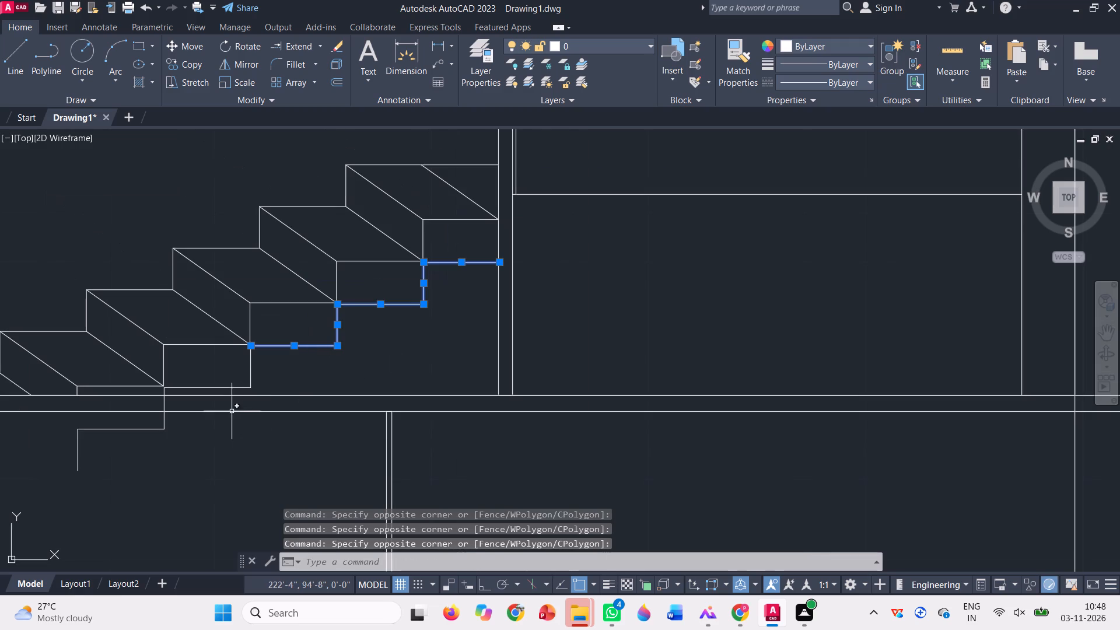
scroll(231, 411, up, 3)
click(332, 318)
click(225, 247)
scroll(411, 315, down, 1)
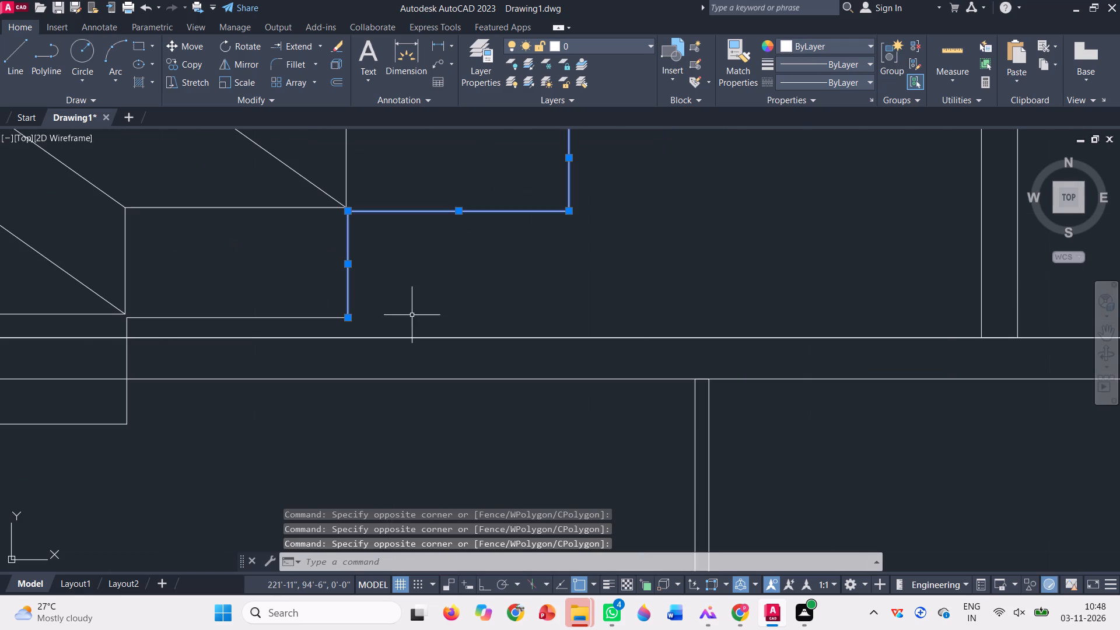
scroll(100, 352, up, 2)
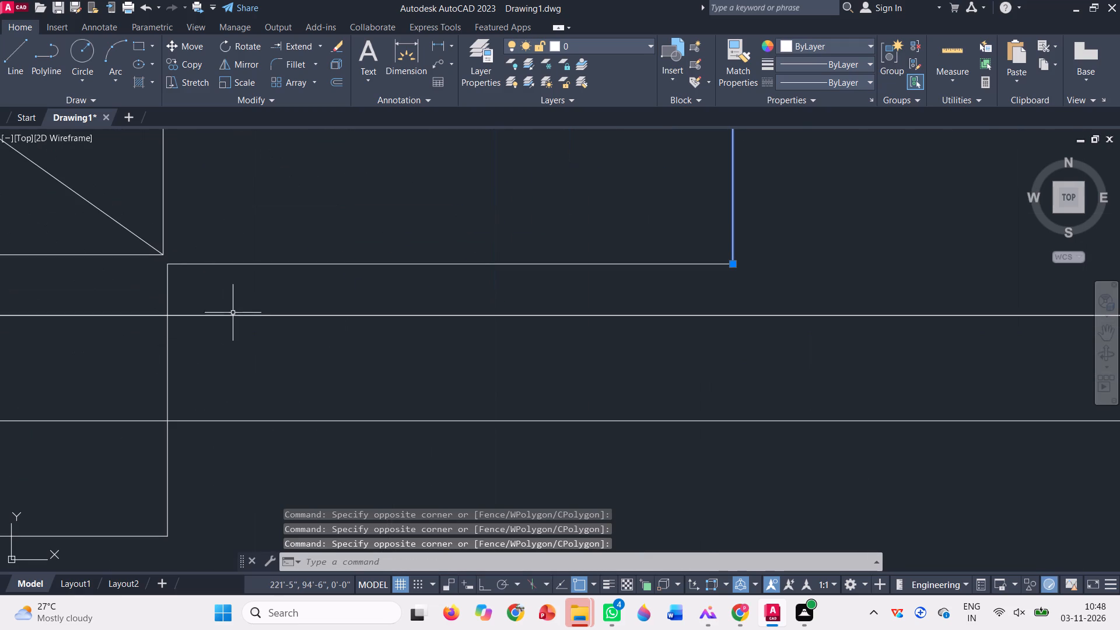
click(237, 294)
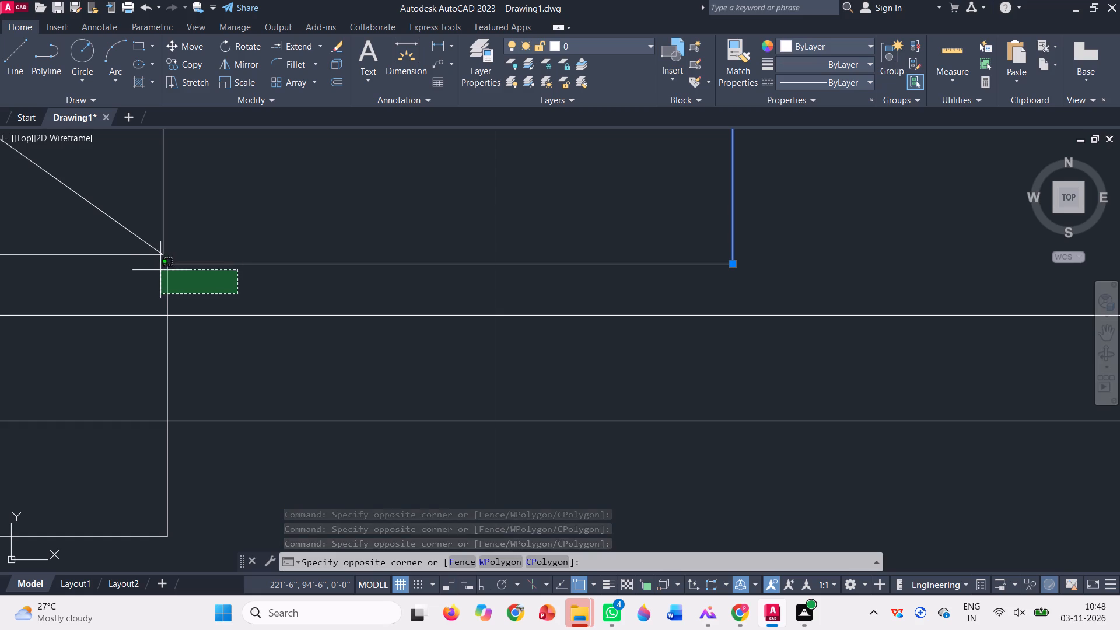
click(158, 262)
scroll(330, 211, down, 3)
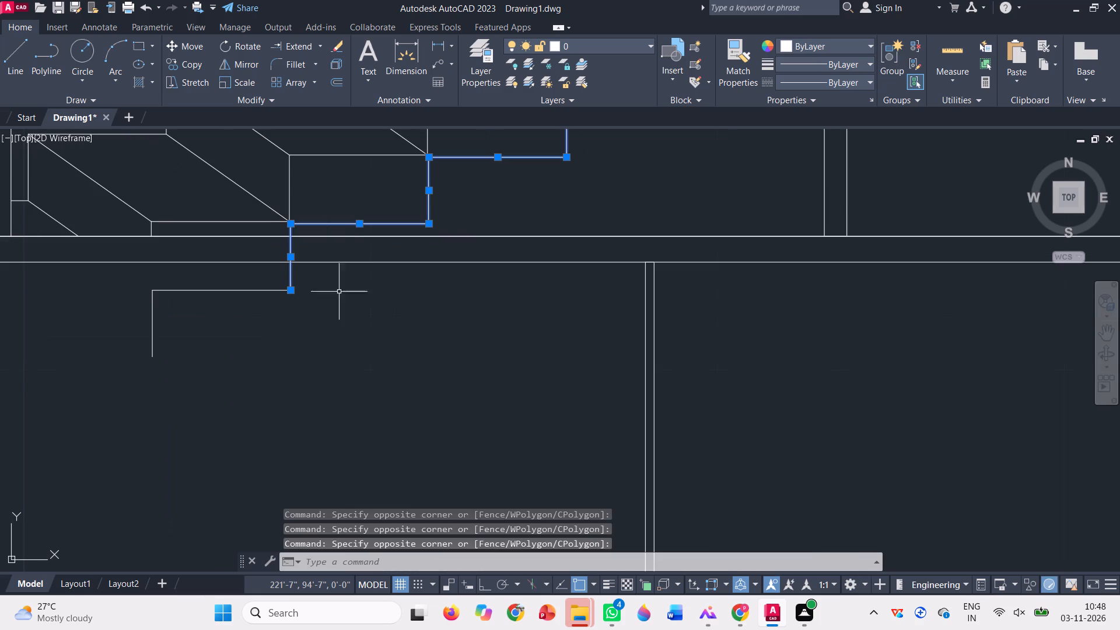
click(217, 345)
click(117, 273)
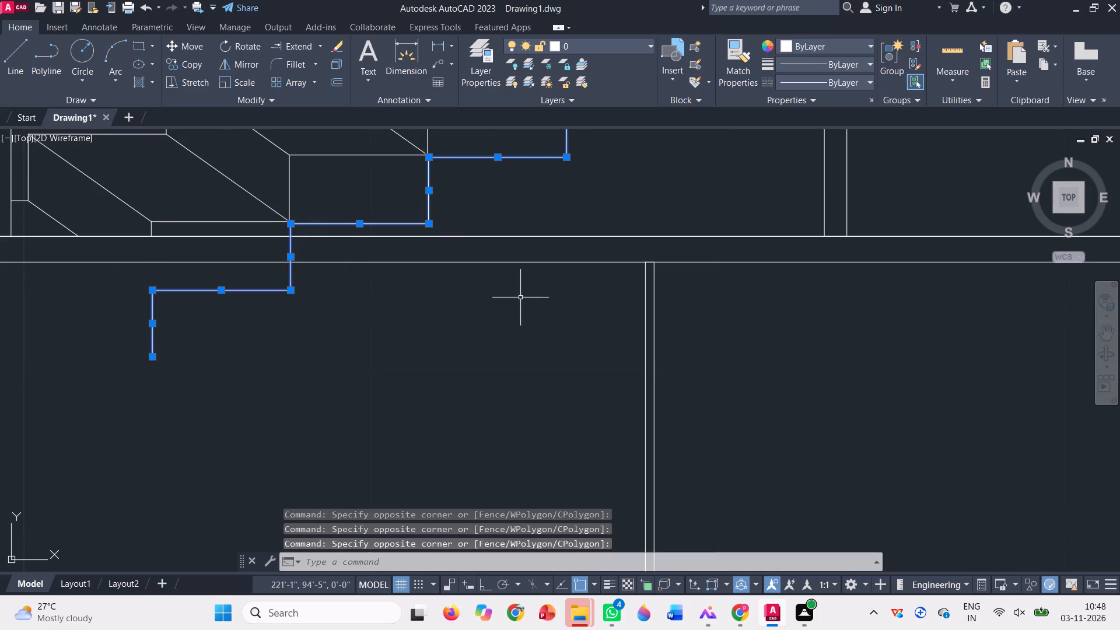
text(m)
key(space)
scroll(297, 212, up, 4)
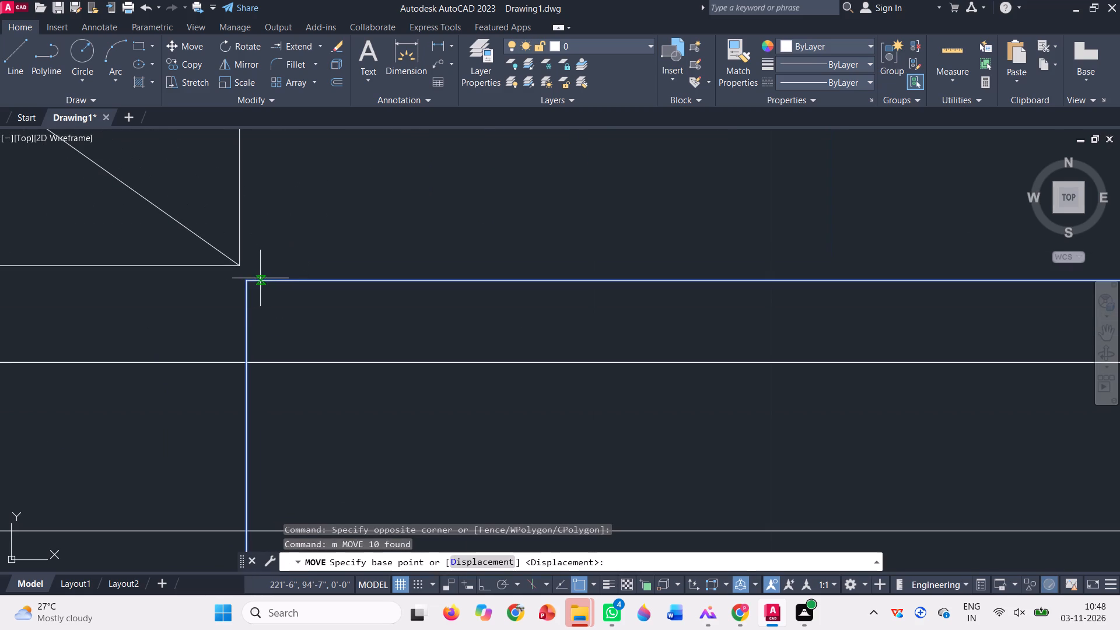
click(248, 281)
click(239, 264)
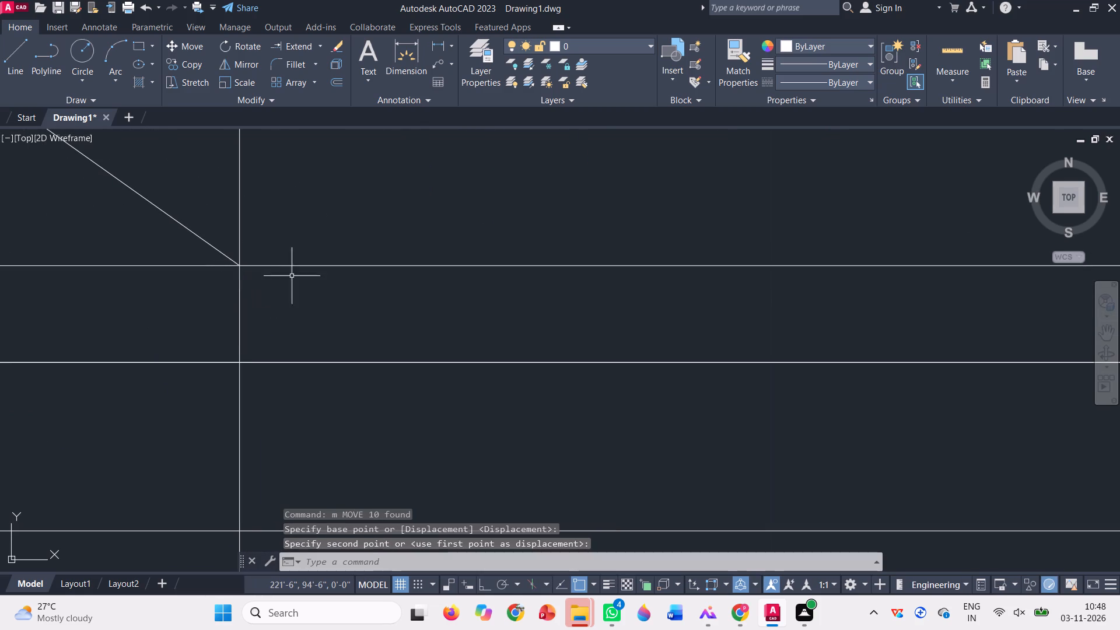
Trim away the parts of the copied treads and risers that run below the upper floor line under the lower flight.
scroll(292, 276, down, 6)
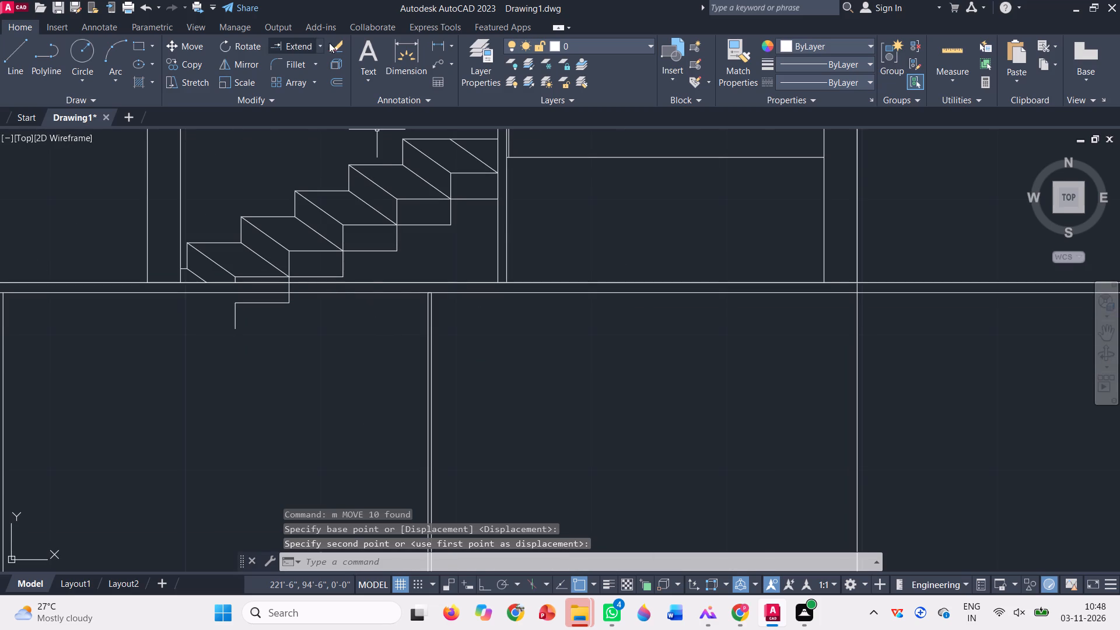
click(321, 47)
click(306, 71)
scroll(262, 332, up, 2)
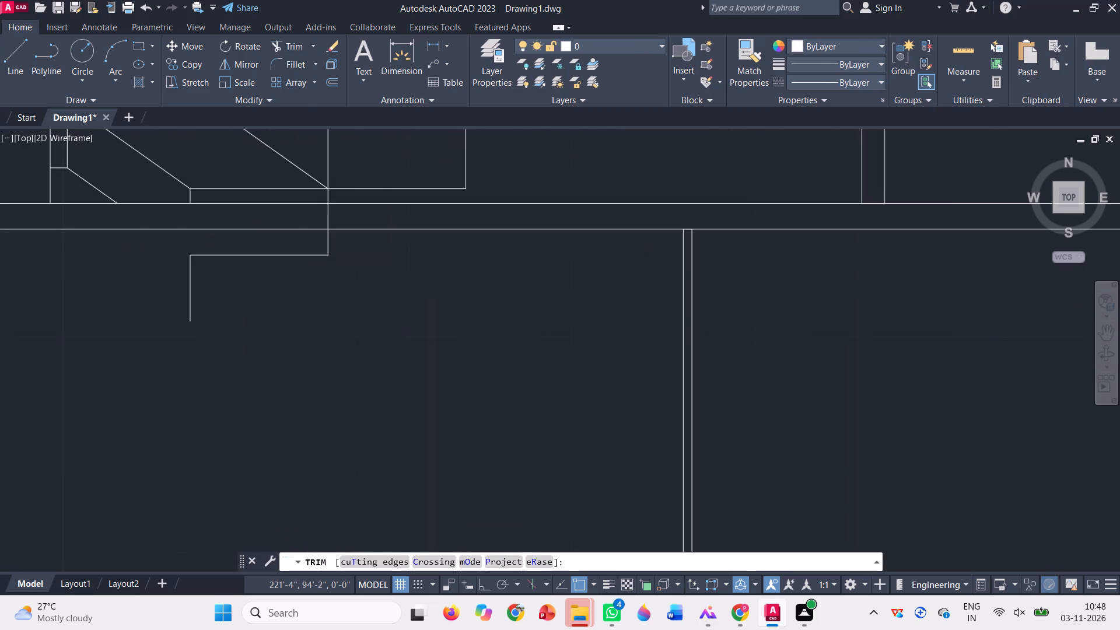
scroll(262, 332, up, 1)
click(131, 247)
click(295, 296)
click(291, 201)
click(290, 233)
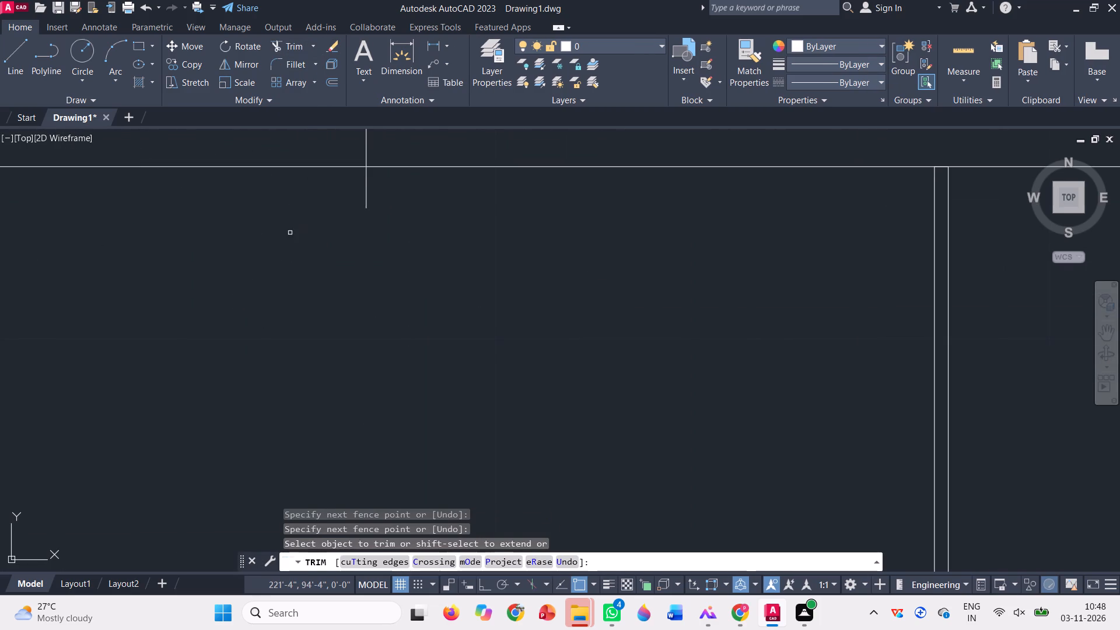
scroll(357, 301, down, 2)
scroll(365, 252, up, 3)
click(359, 225)
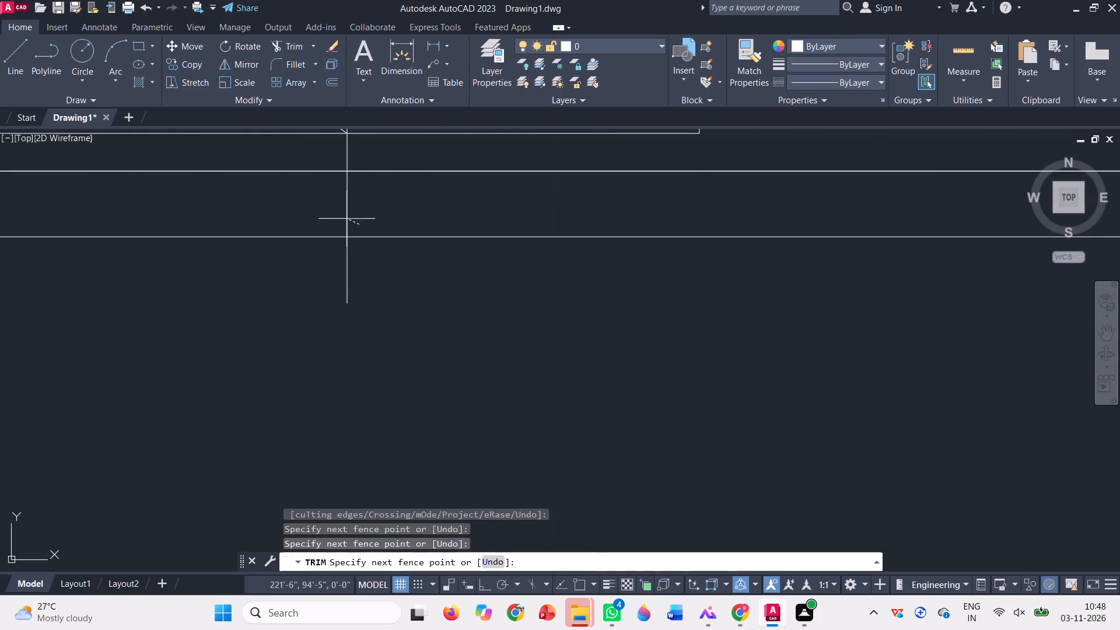
click(334, 210)
click(356, 283)
click(312, 276)
scroll(306, 348, down, 3)
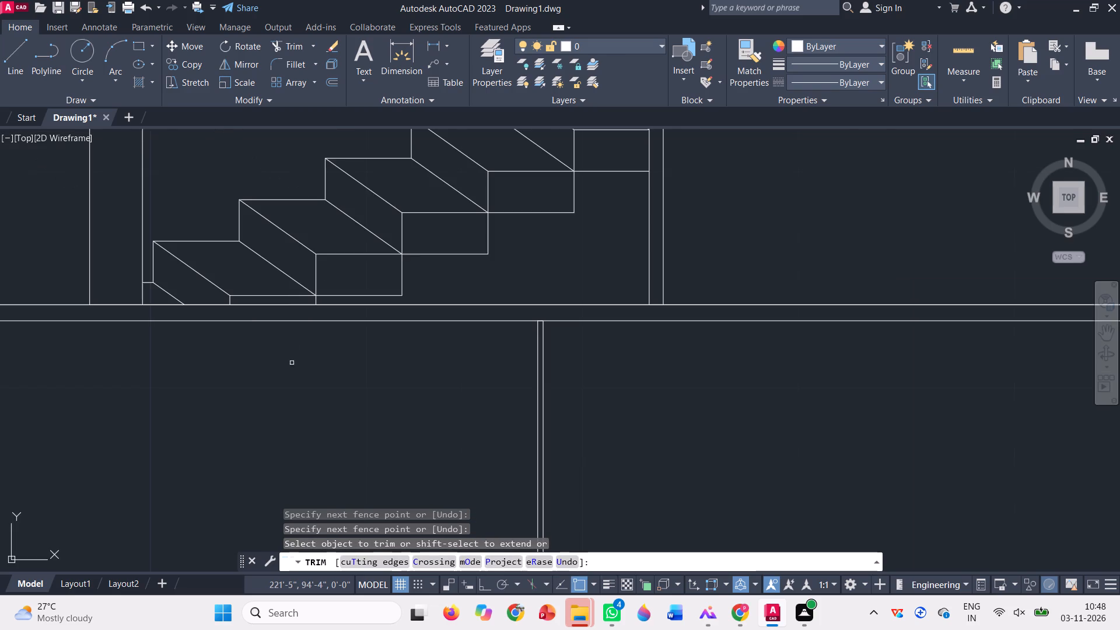
scroll(292, 363, down, 1)
scroll(522, 223, up, 3)
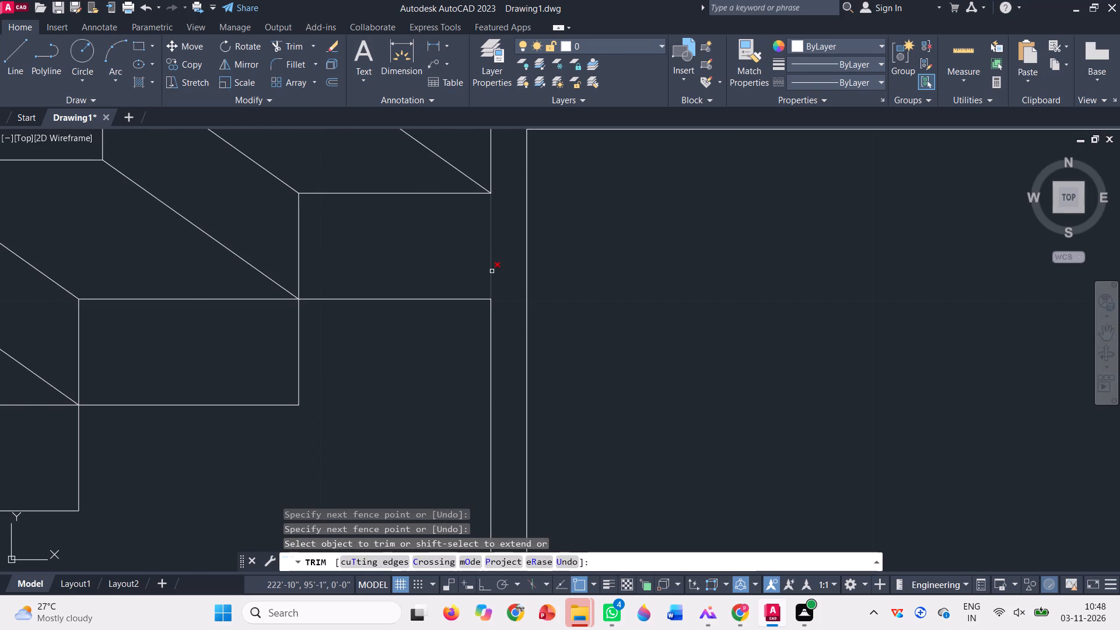
key(Escape)
Examine the stair within the framed door and the overall building elevation.
scroll(450, 346, down, 2)
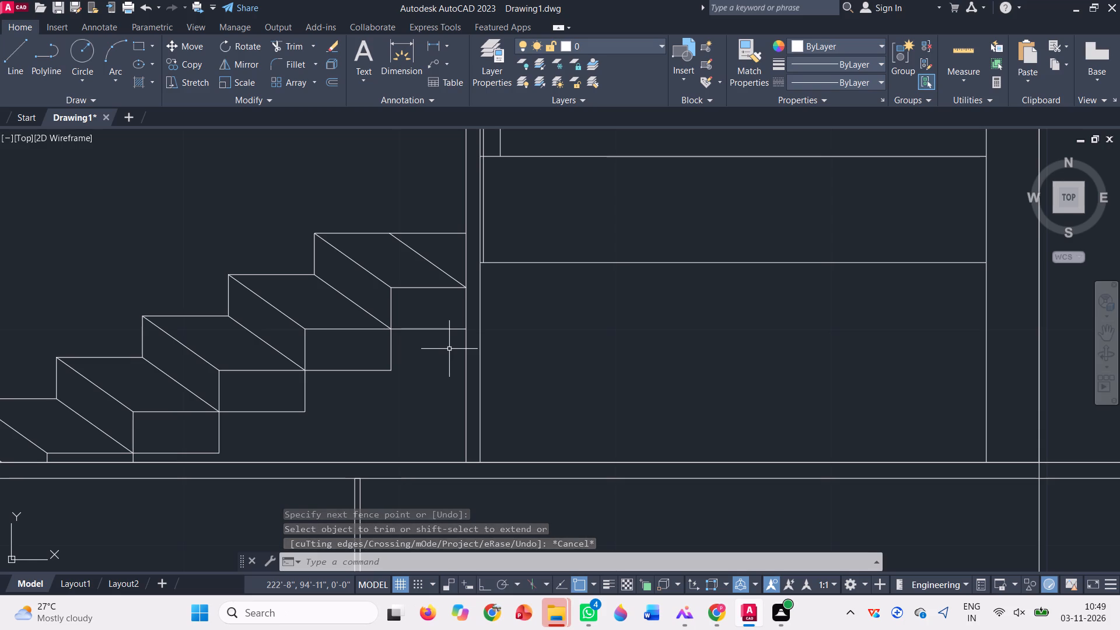
scroll(431, 399, down, 4)
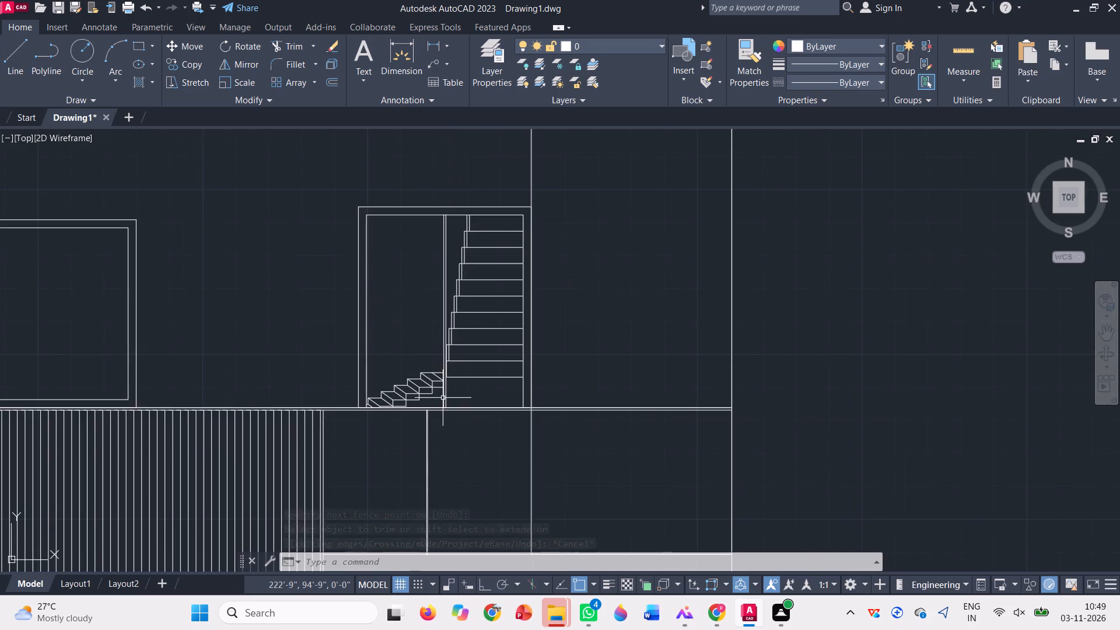
scroll(443, 398, down, 2)
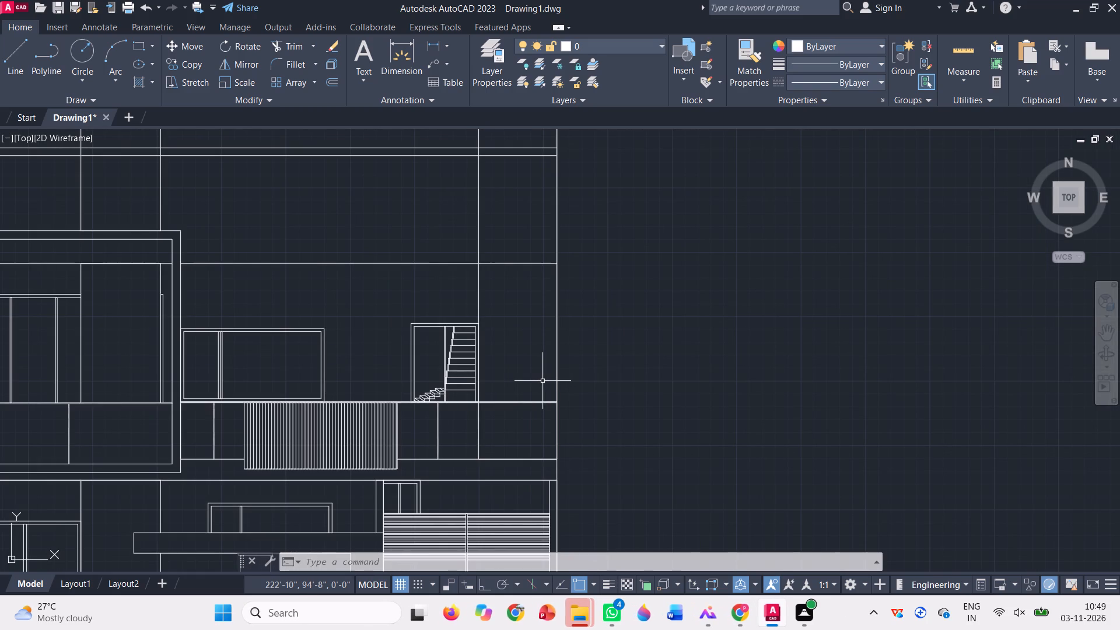
scroll(542, 380, down, 1)
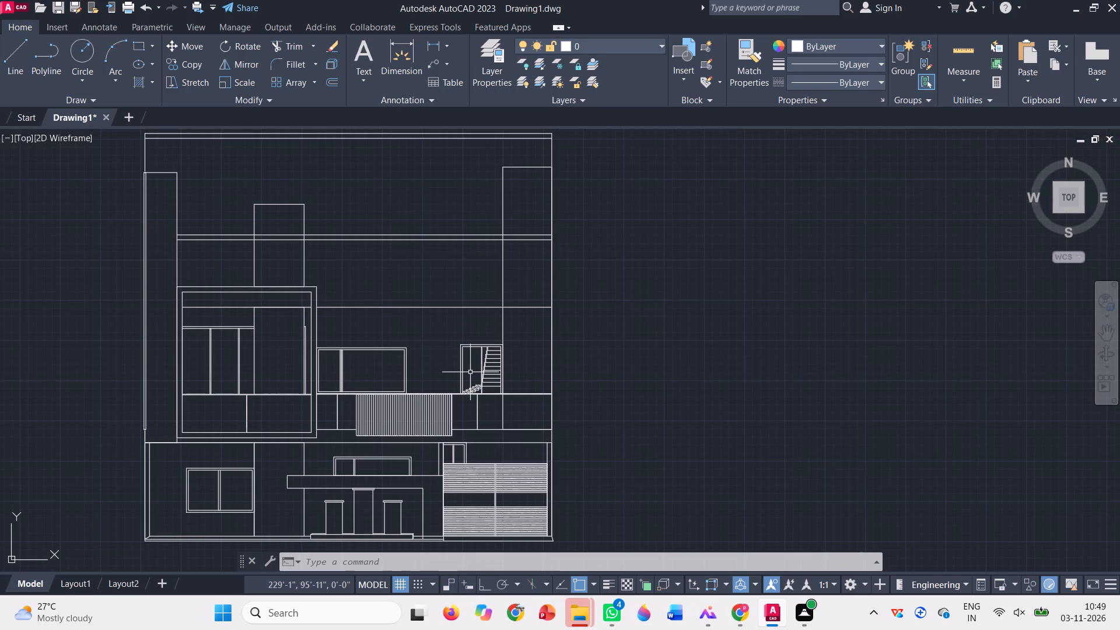
scroll(432, 387, down, 1)
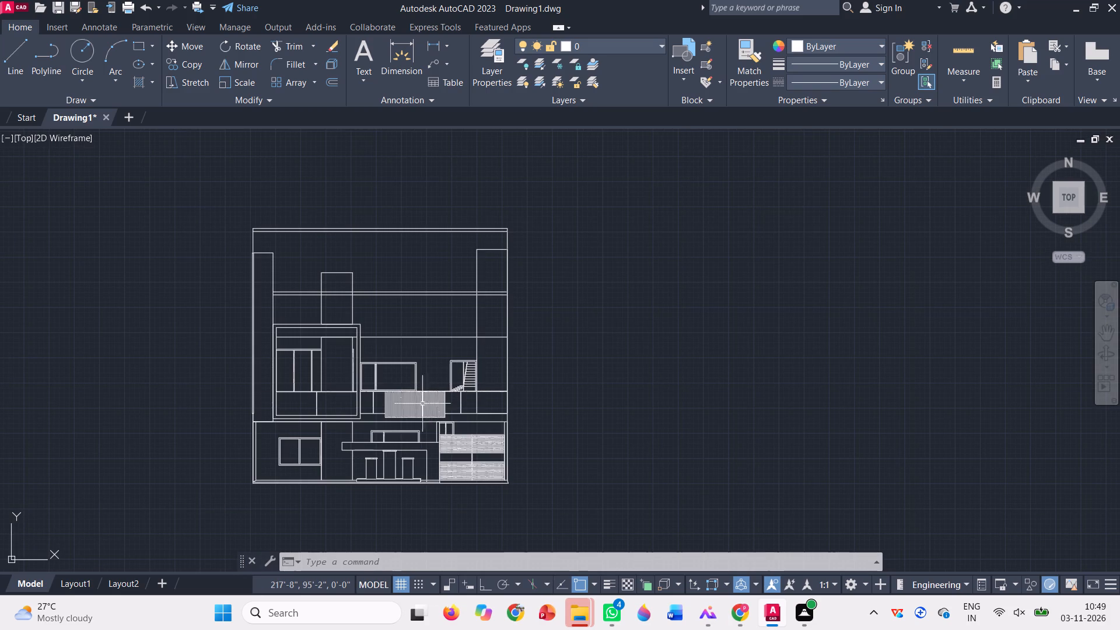
scroll(381, 413, up, 2)
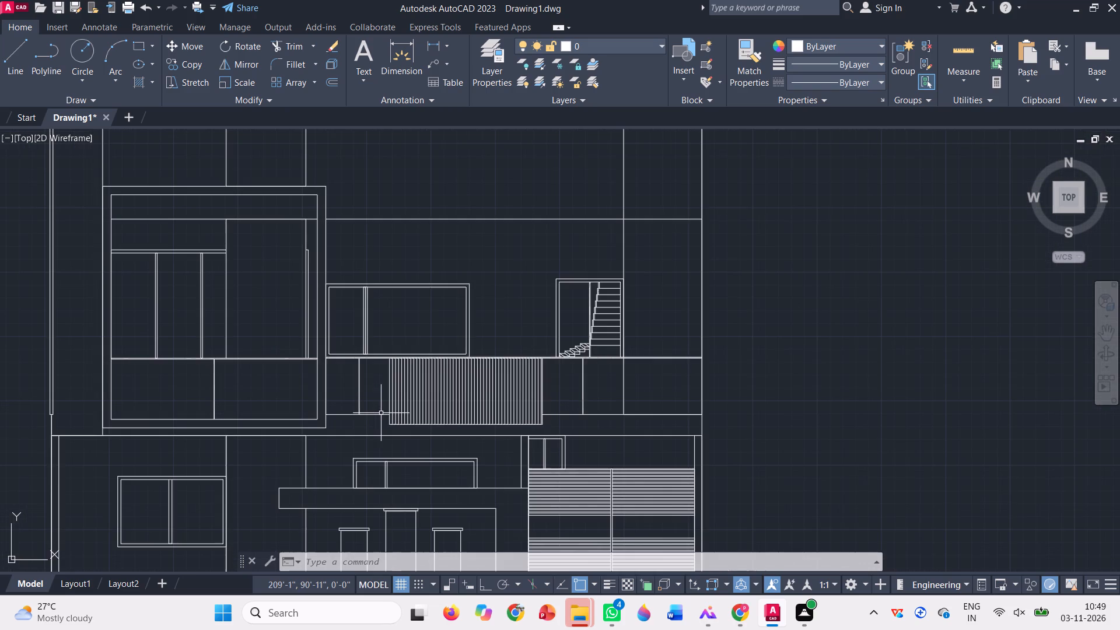
Copy the balcony railing with its handrail, posts, slats, bottom rail and floor line one storey up, along the framed box's outer edge.
click(377, 439)
scroll(331, 373, up, 4)
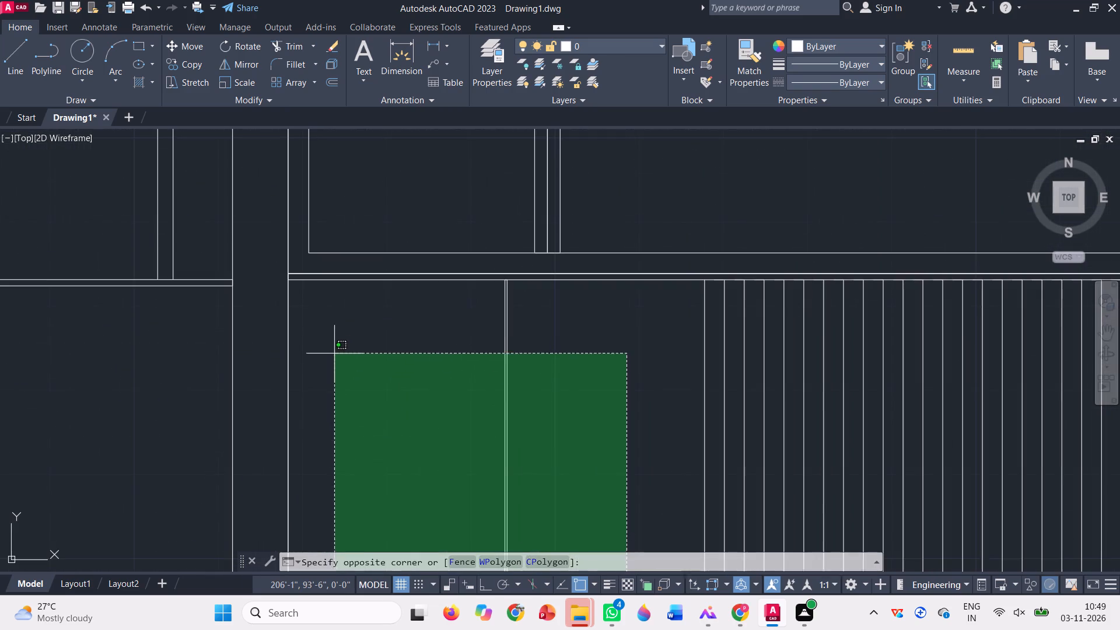
click(338, 341)
scroll(310, 273, up, 3)
click(307, 294)
click(269, 314)
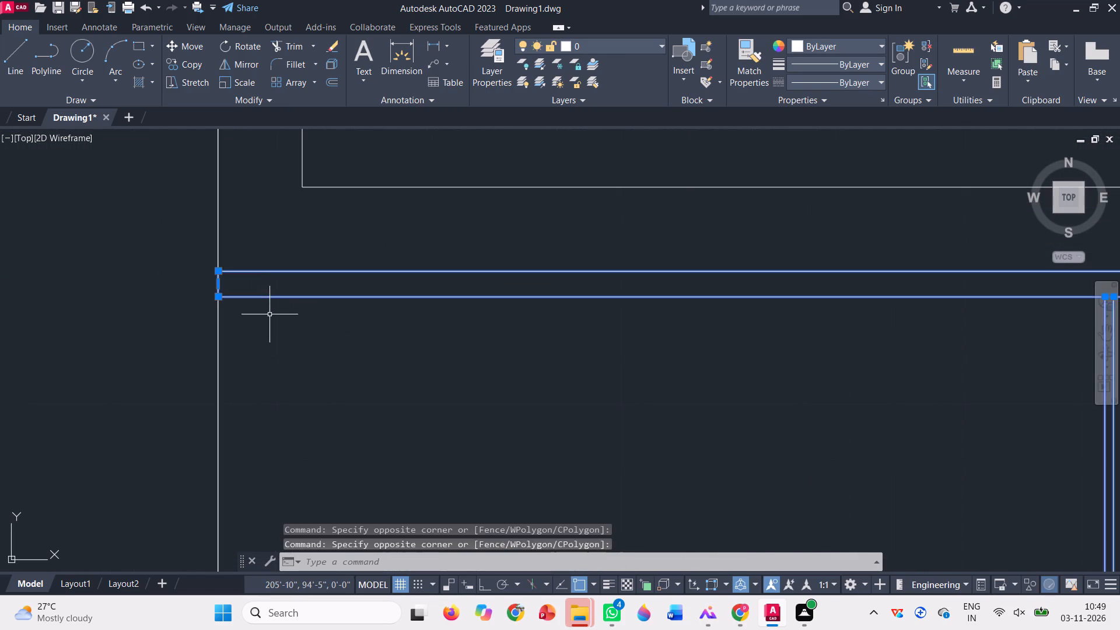
scroll(272, 319, down, 7)
click(498, 351)
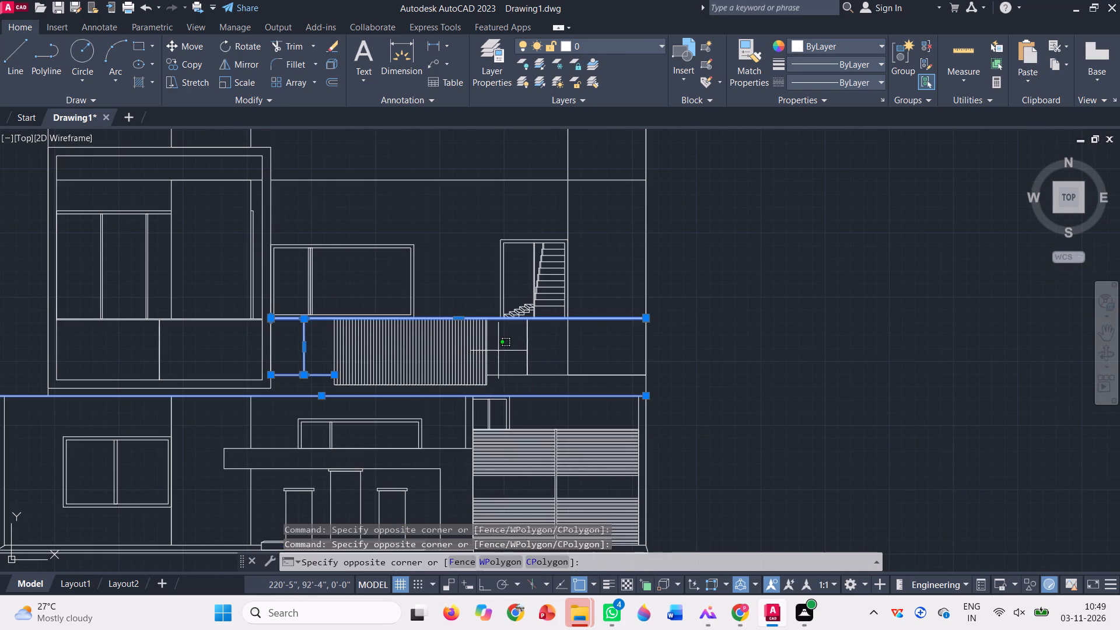
click(320, 342)
scroll(526, 369, up, 3)
click(577, 345)
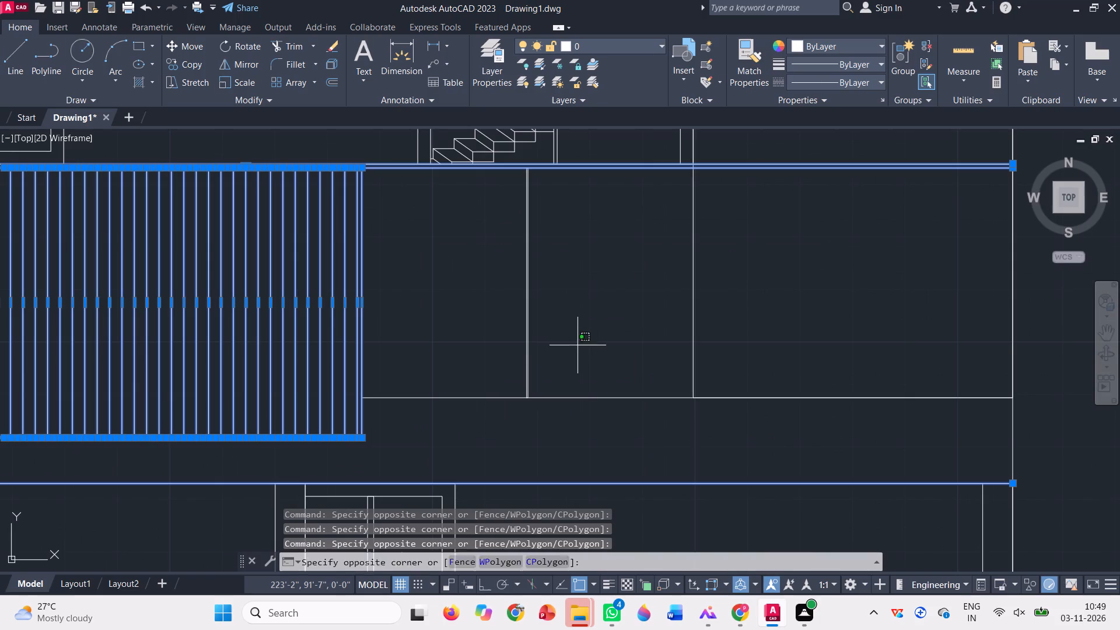
click(447, 290)
scroll(418, 342, down, 2)
click(436, 373)
click(423, 352)
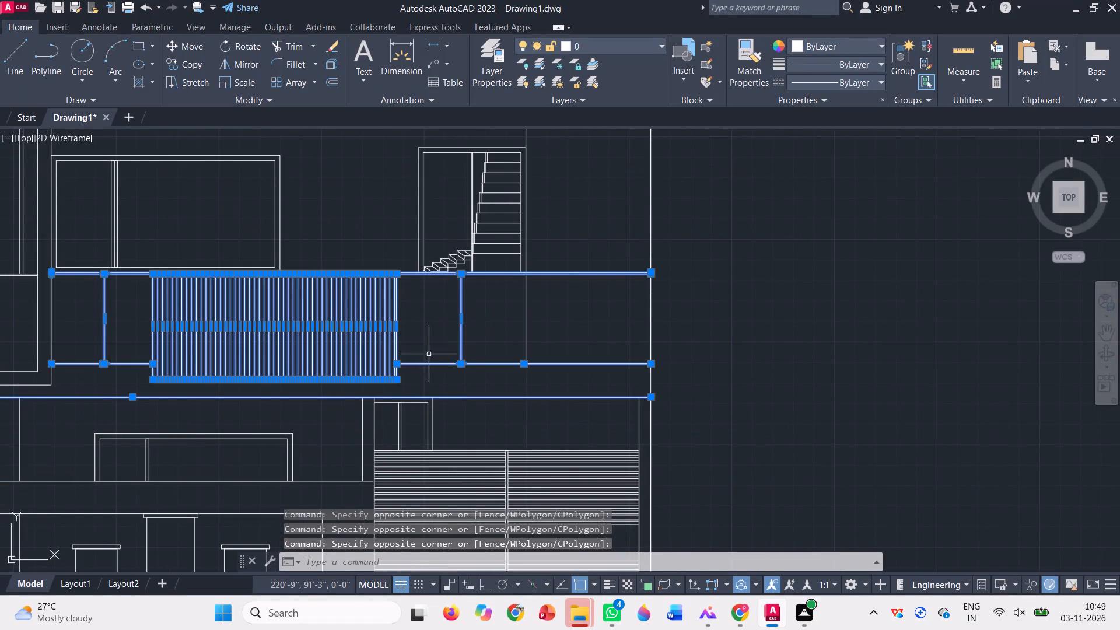
scroll(450, 365, down, 2)
text(co)
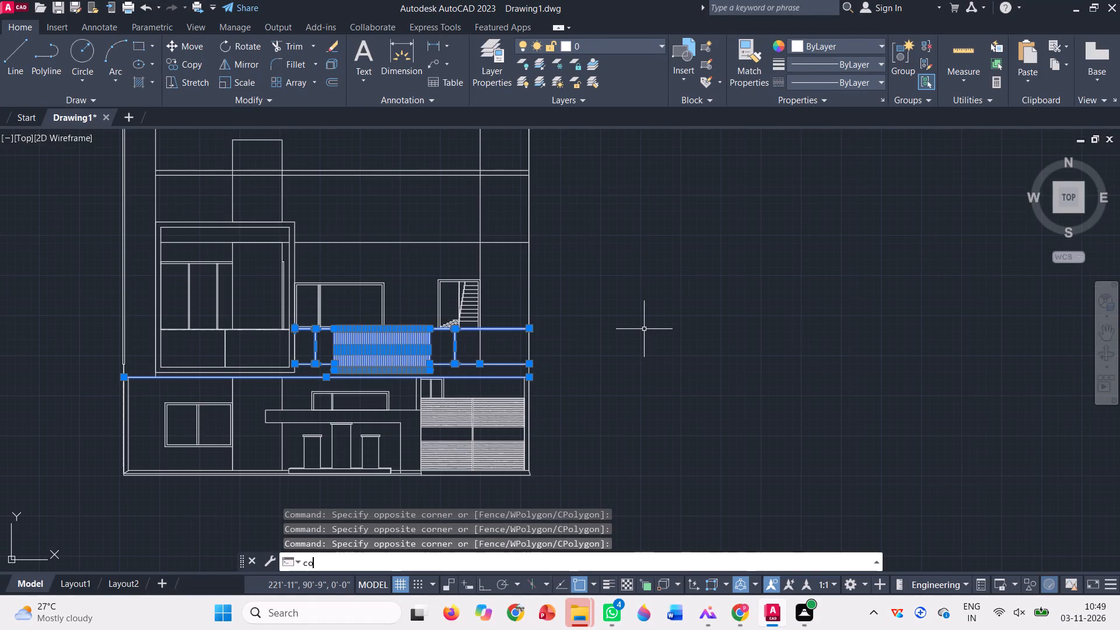
key(space)
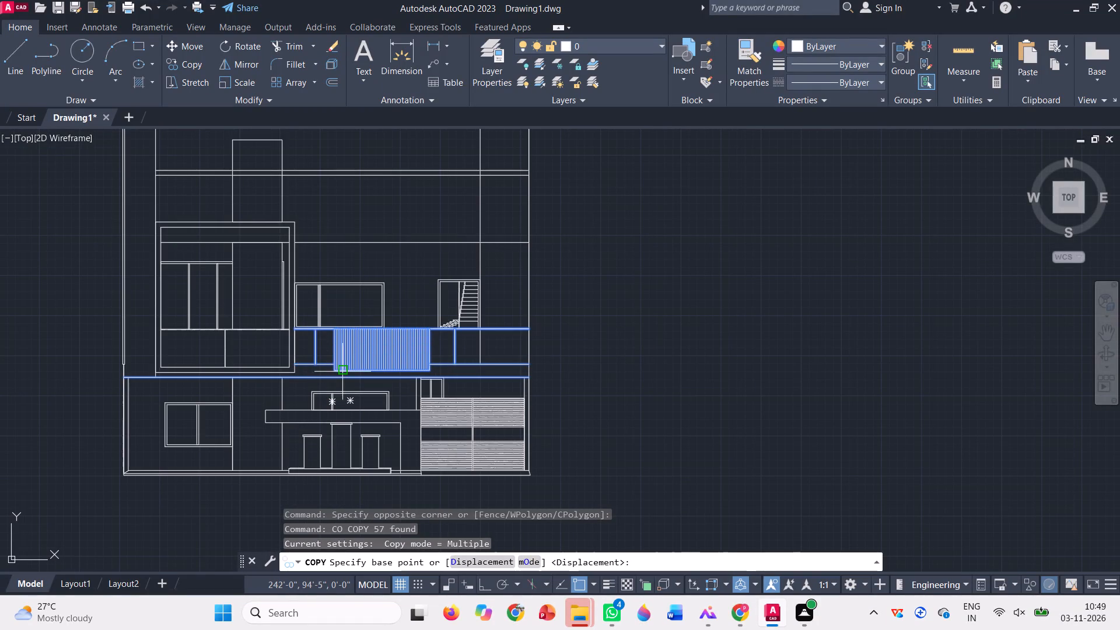
scroll(289, 361, up, 3)
click(311, 374)
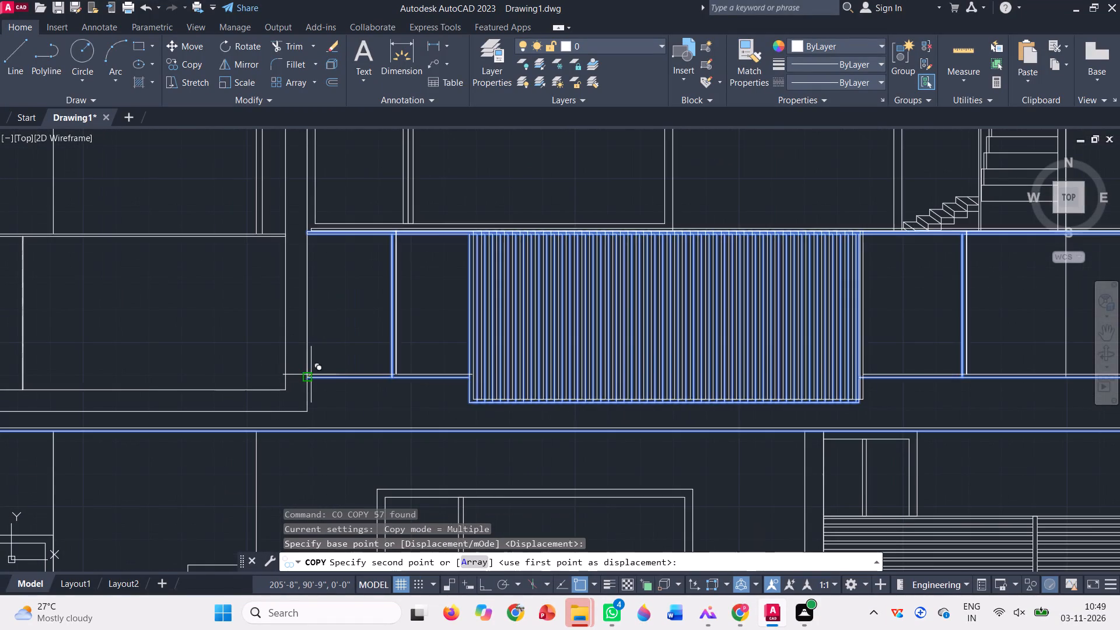
scroll(379, 470, down, 3)
scroll(359, 272, up, 4)
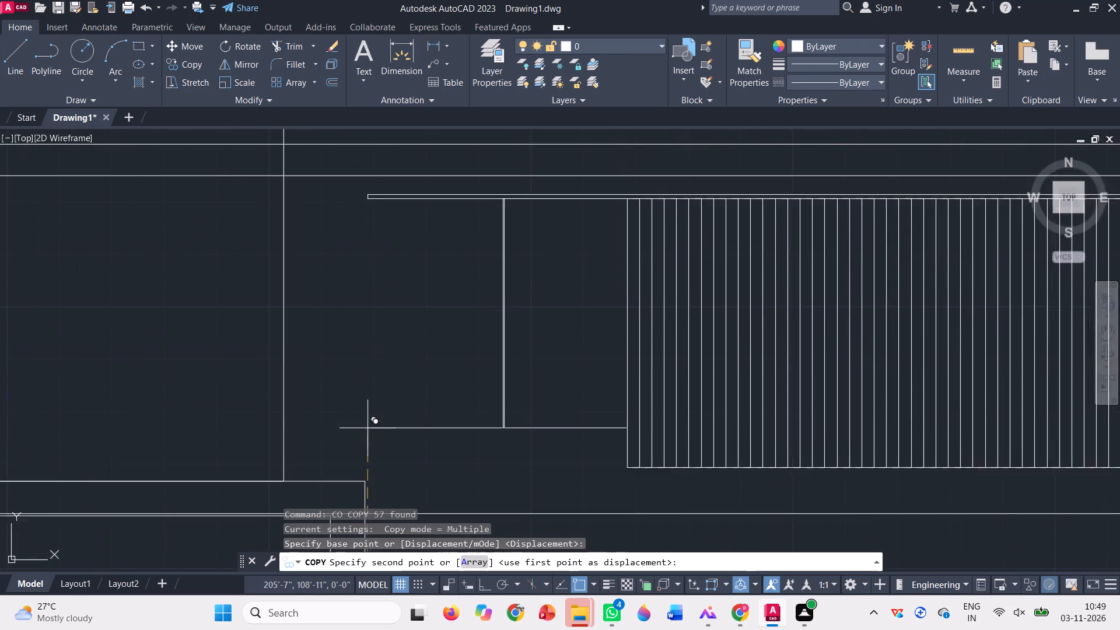
scroll(378, 318, down, 2)
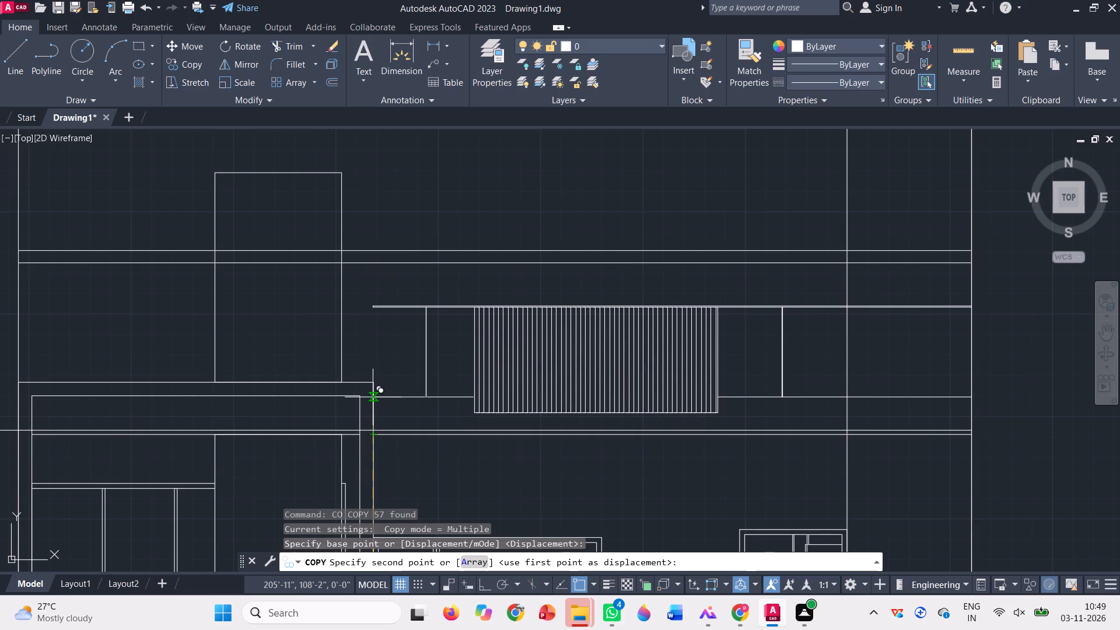
click(377, 432)
scroll(372, 375, down, 3)
key(space)
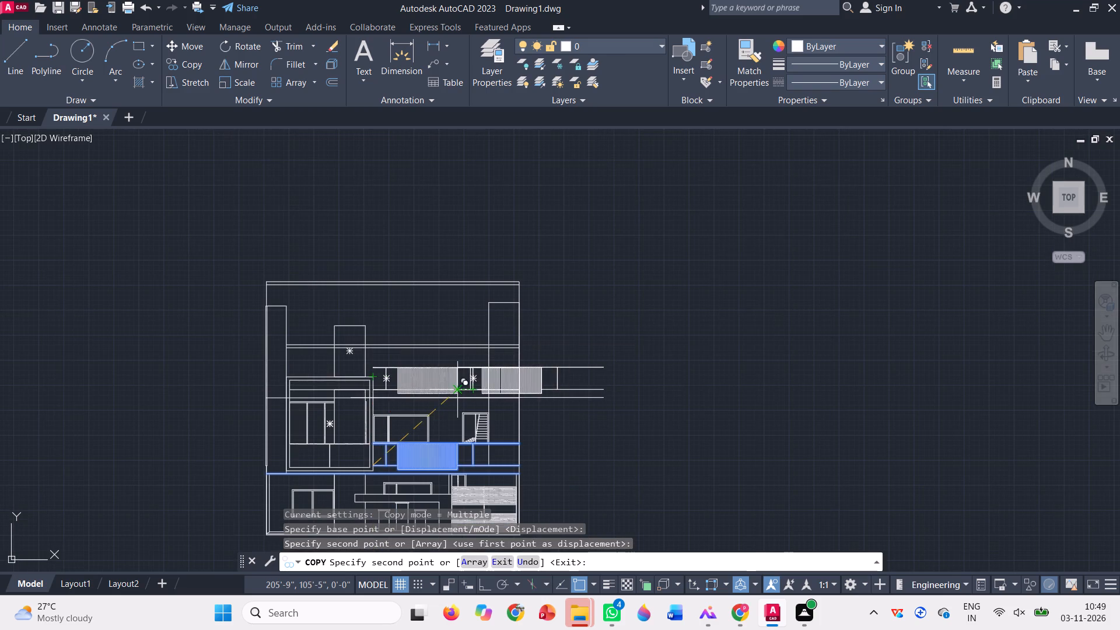
Erase the old horizontal line running through the copied slats at the level of the upper railing's bottom rail.
scroll(426, 406, up, 3)
scroll(318, 369, down, 2)
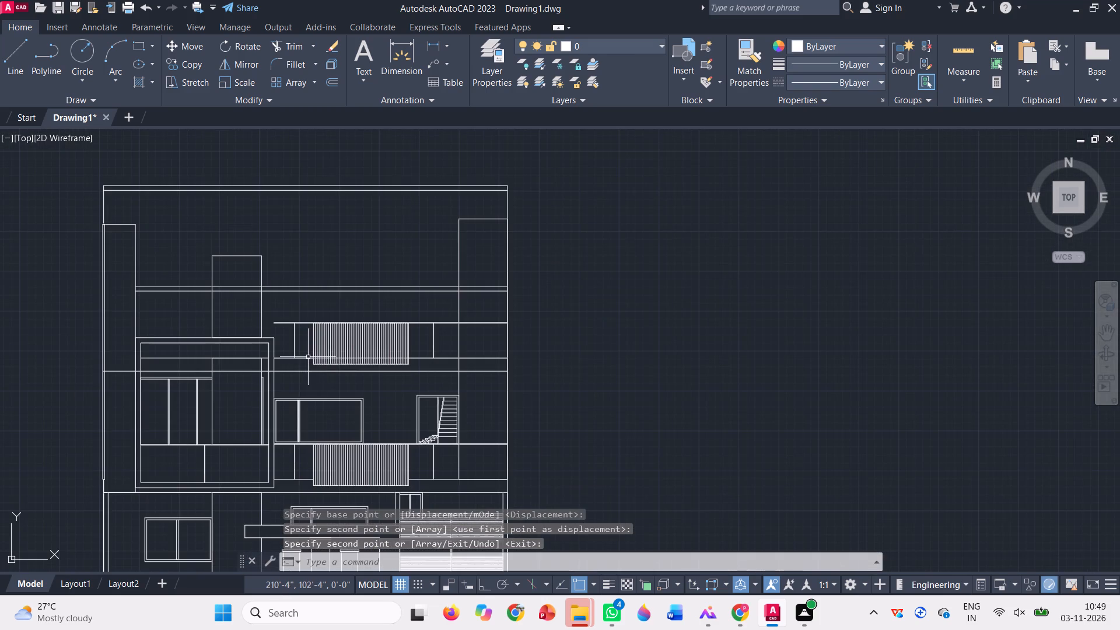
scroll(400, 362, up, 8)
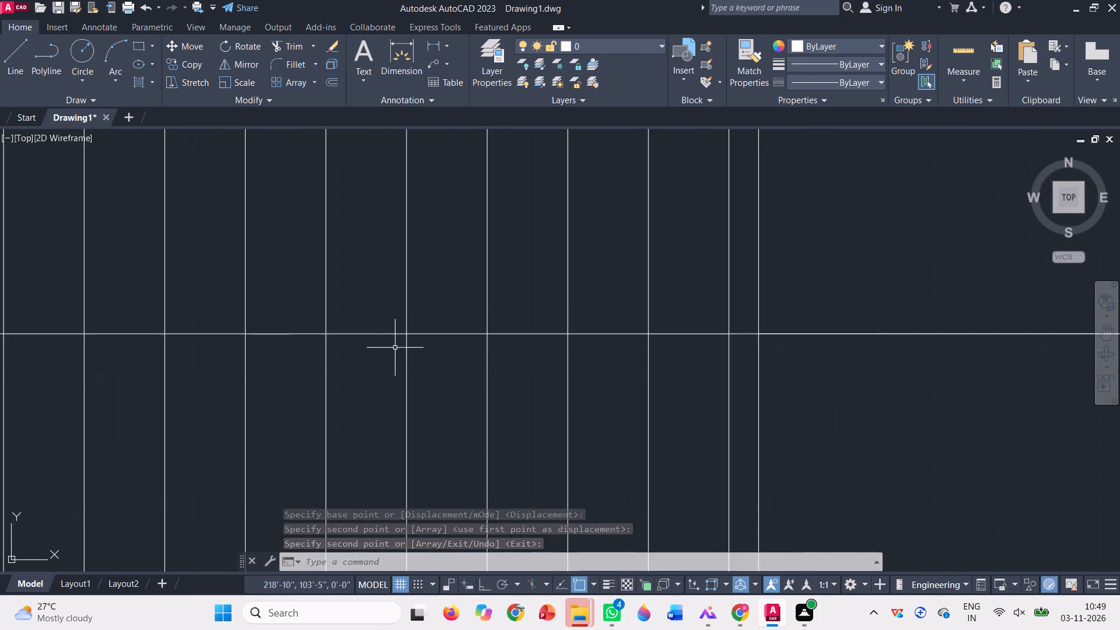
click(393, 345)
click(360, 301)
scroll(372, 325, down, 8)
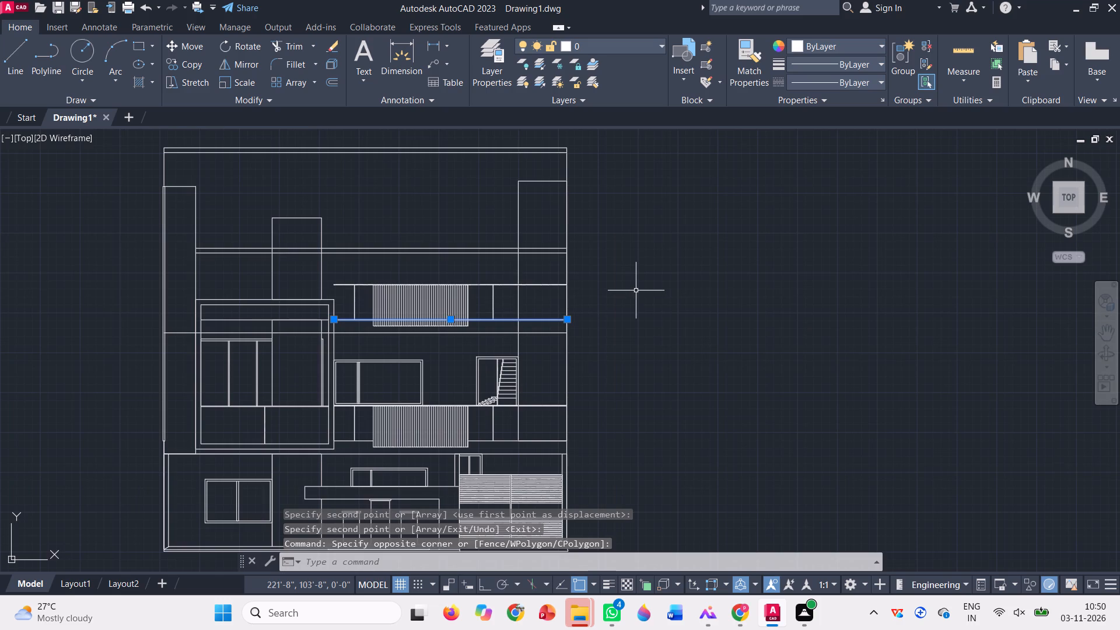
key(Delete)
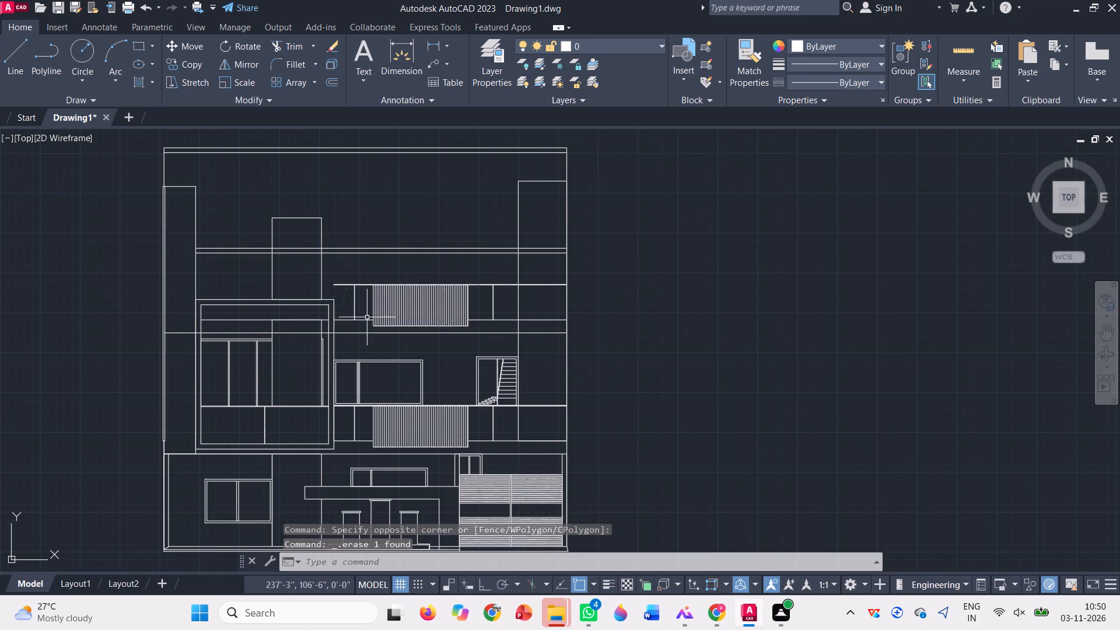
Trim the part of the copied floor line that crosses the tall rectangle inside the framed box.
scroll(334, 319, up, 2)
scroll(342, 344, down, 1)
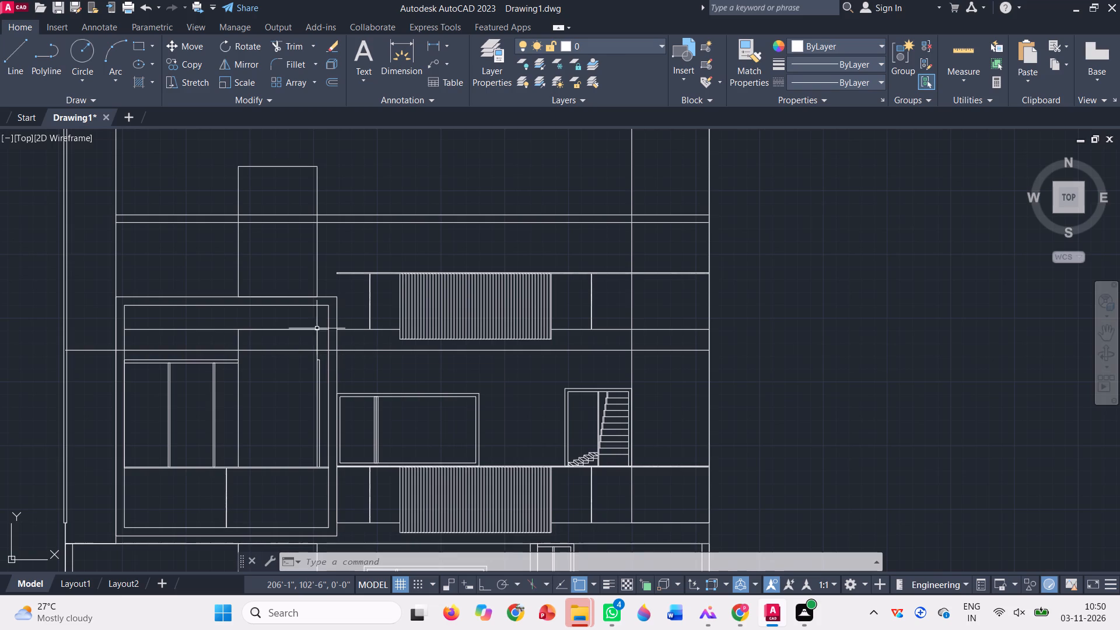
click(293, 52)
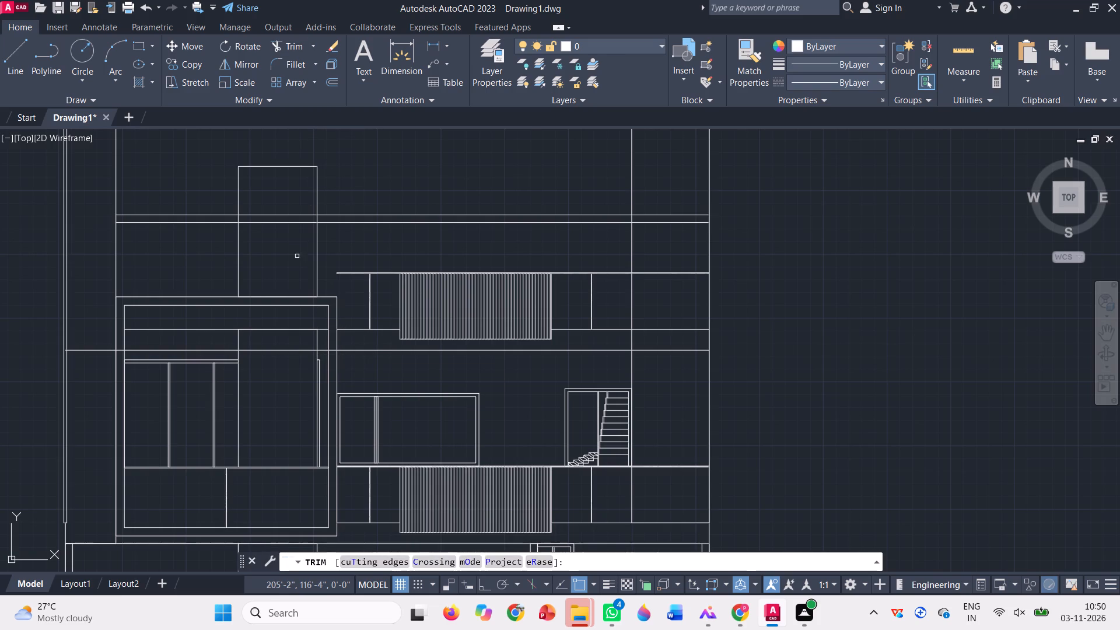
click(267, 350)
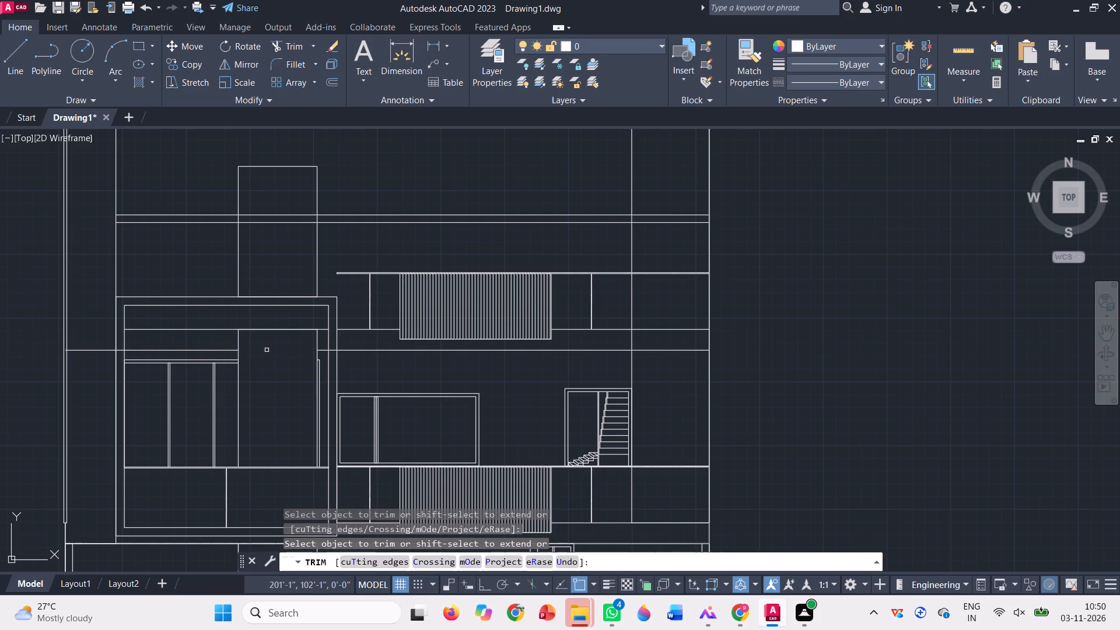
key(Escape)
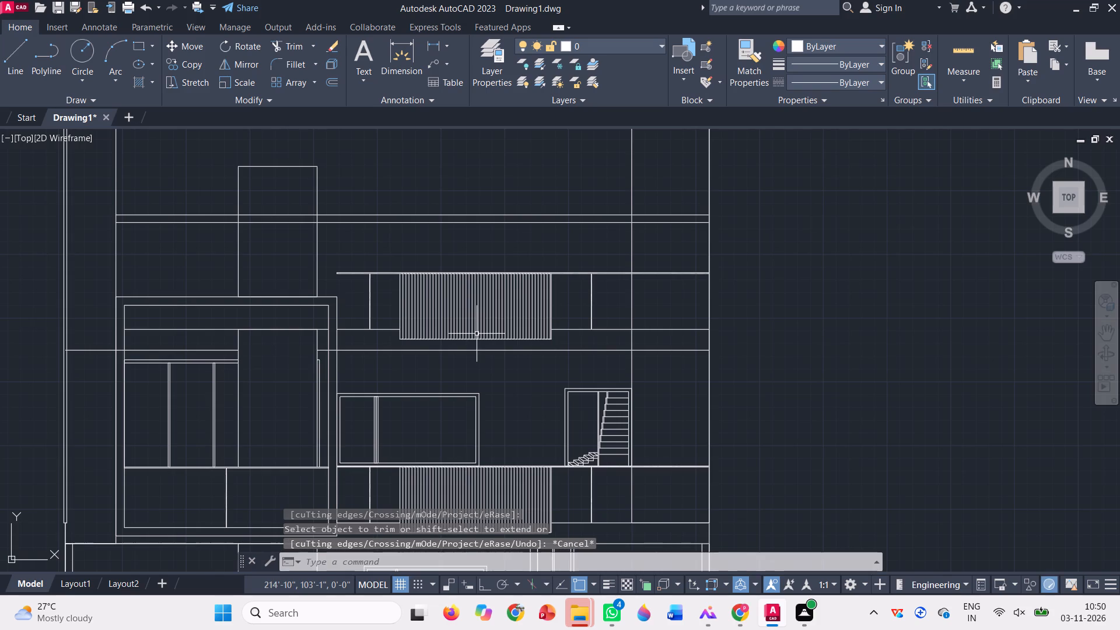
Examine the copied railing's height and its junction with the framed box against the rest of the elevation.
scroll(344, 279, up, 1)
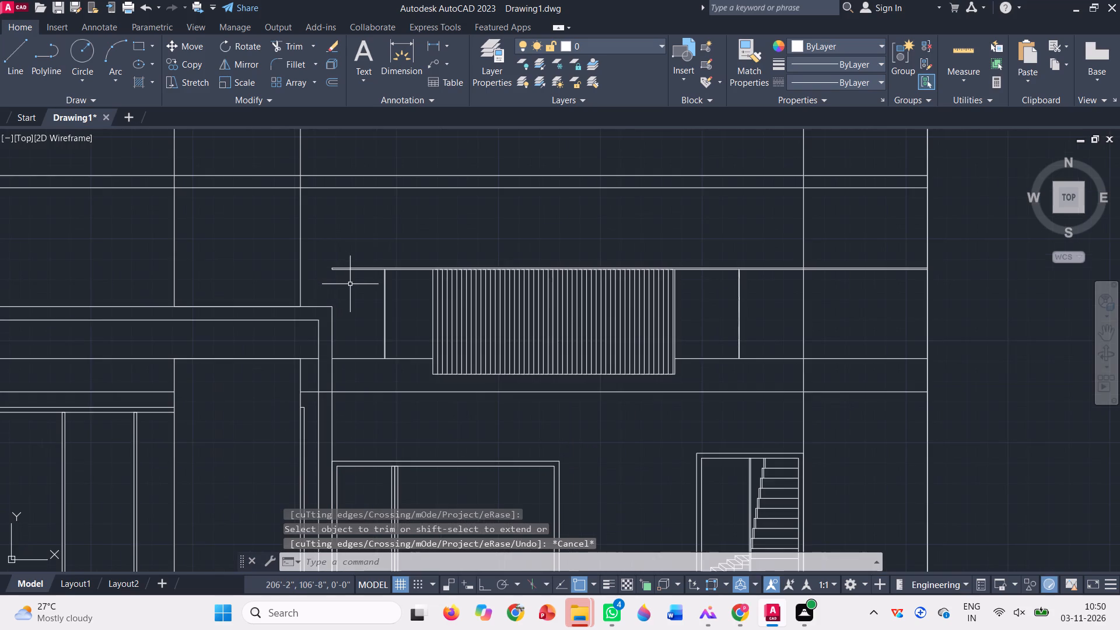
scroll(350, 284, down, 1)
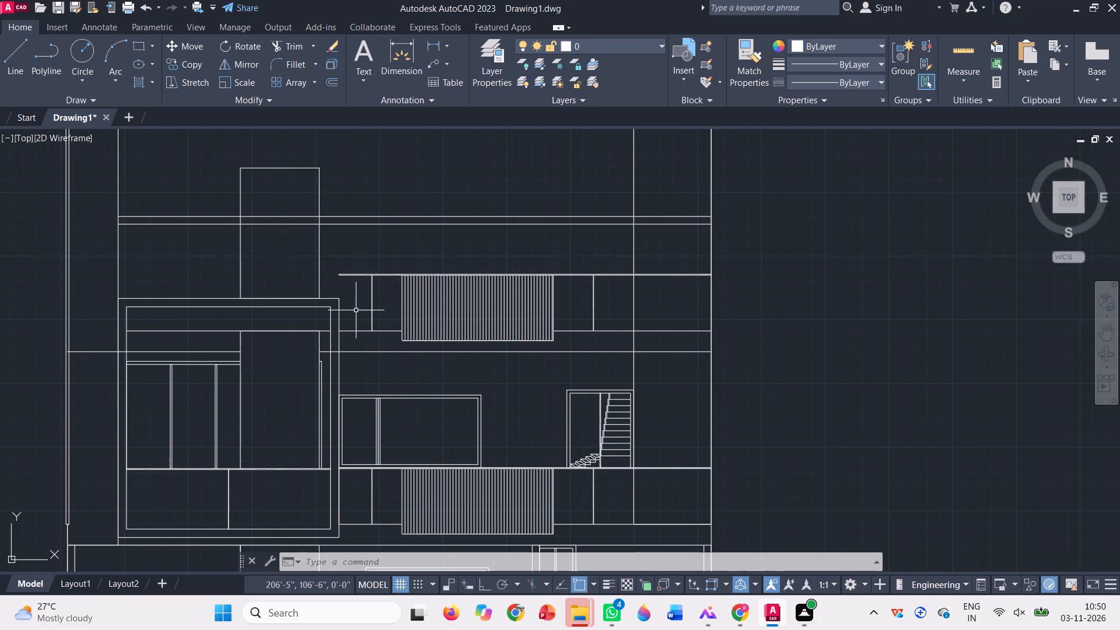
scroll(353, 318, down, 1)
scroll(346, 294, up, 2)
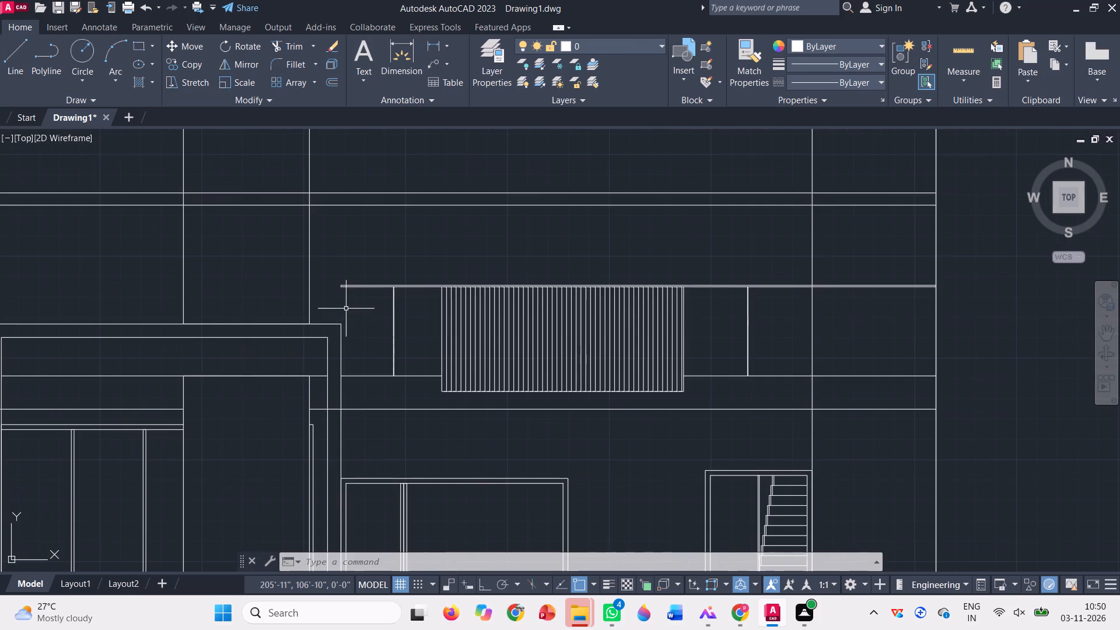
scroll(351, 313, down, 1)
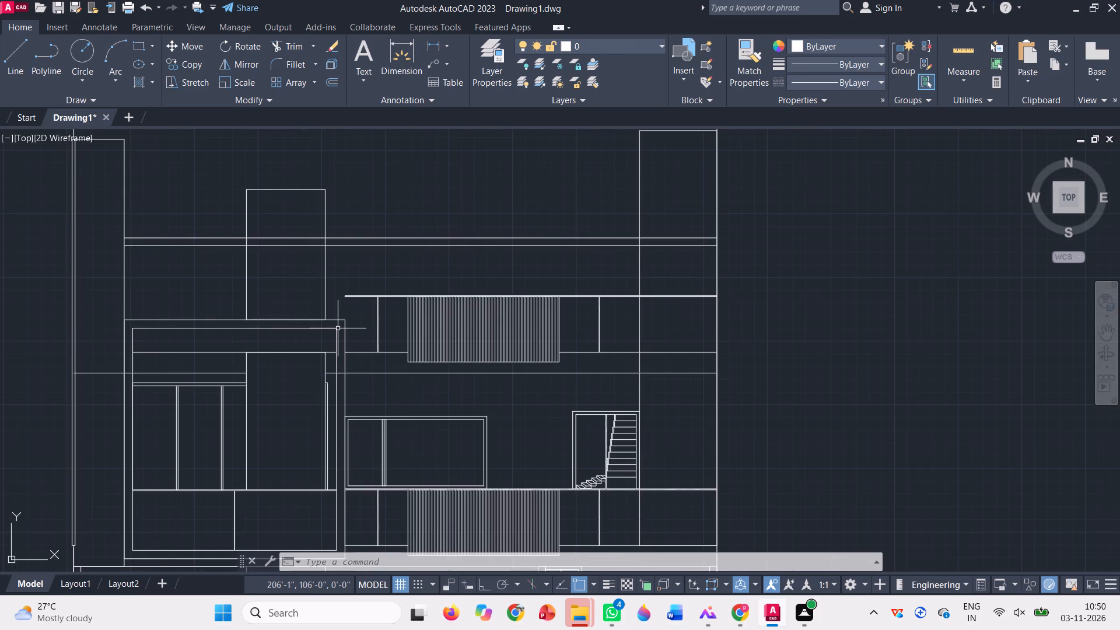
scroll(338, 328, down, 1)
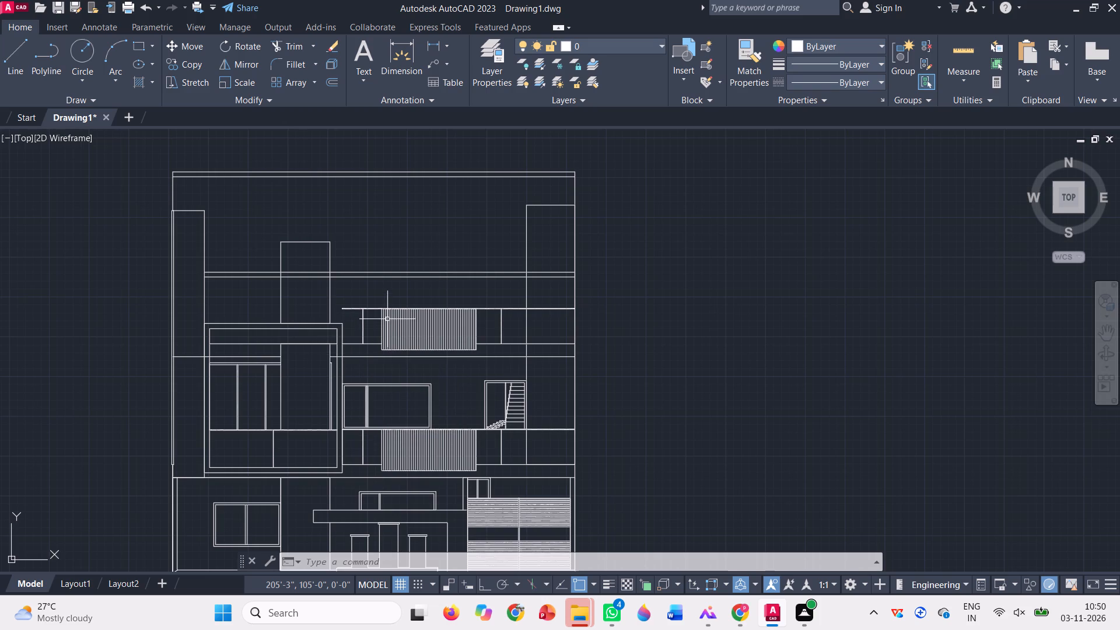
scroll(382, 317, up, 3)
scroll(312, 303, down, 1)
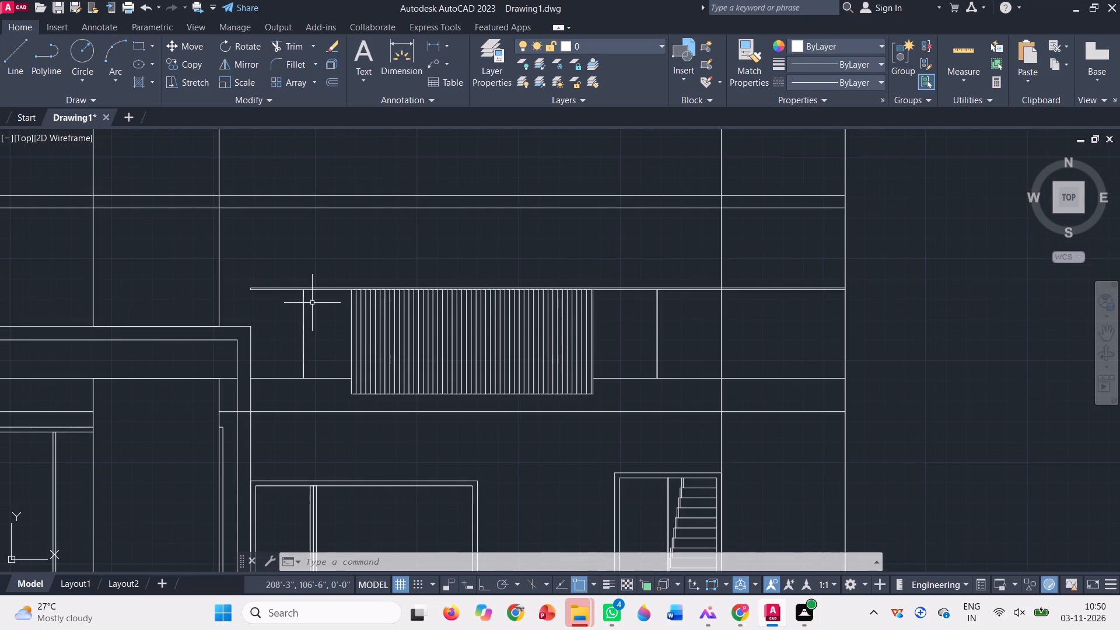
Move the upper railing's handrail down so the midpoint of its end meets the framed box's upper outer corner.
scroll(319, 300, up, 2)
click(344, 273)
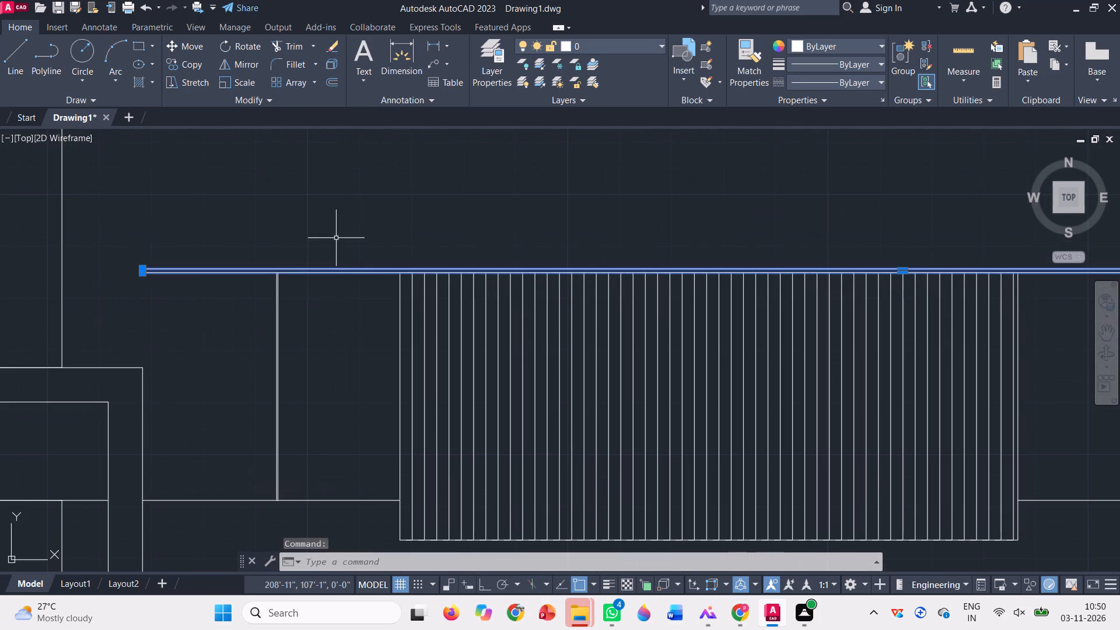
scroll(354, 251, down, 2)
text(m)
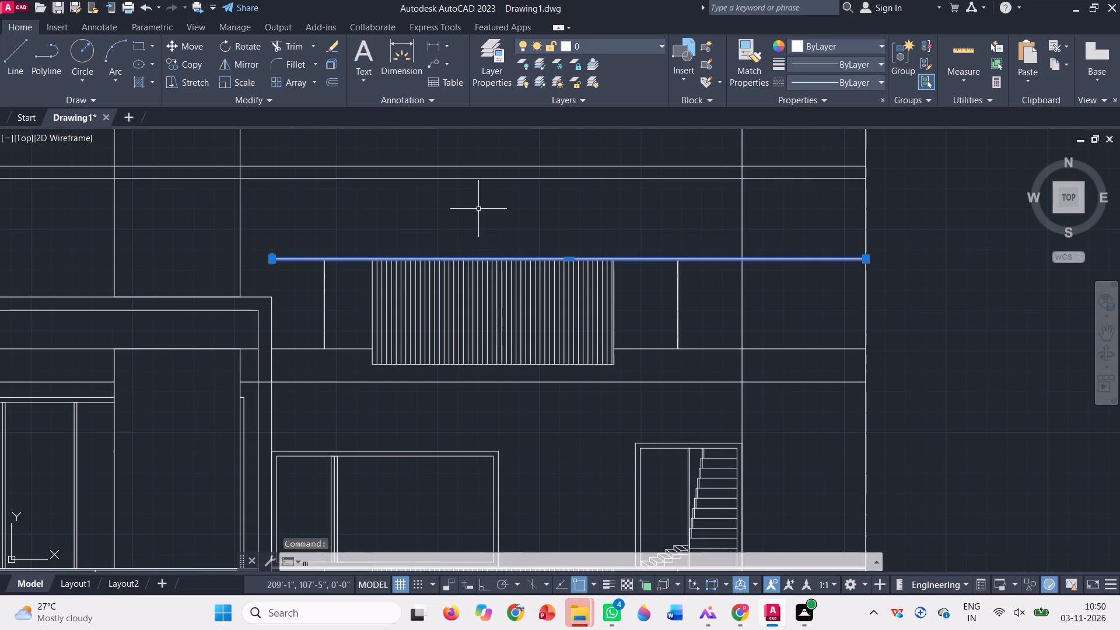
key(space)
scroll(278, 276, up, 3)
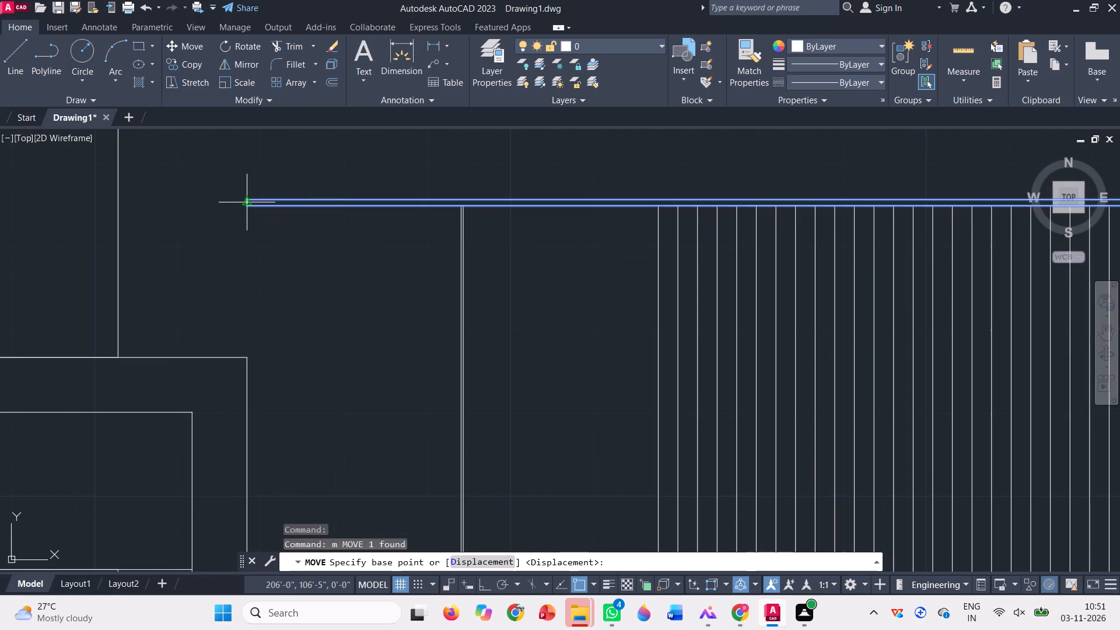
click(250, 205)
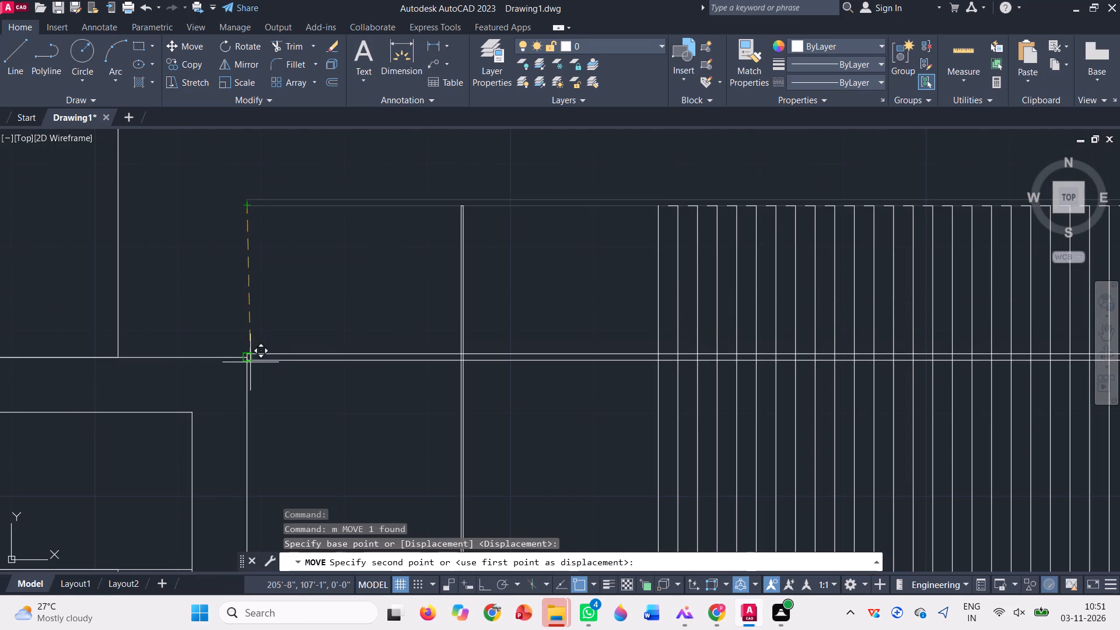
click(250, 363)
Move the upper handrail down slightly so its top end corner aligns with the framed box's upper outer corner.
scroll(260, 362, up, 3)
click(302, 378)
click(258, 287)
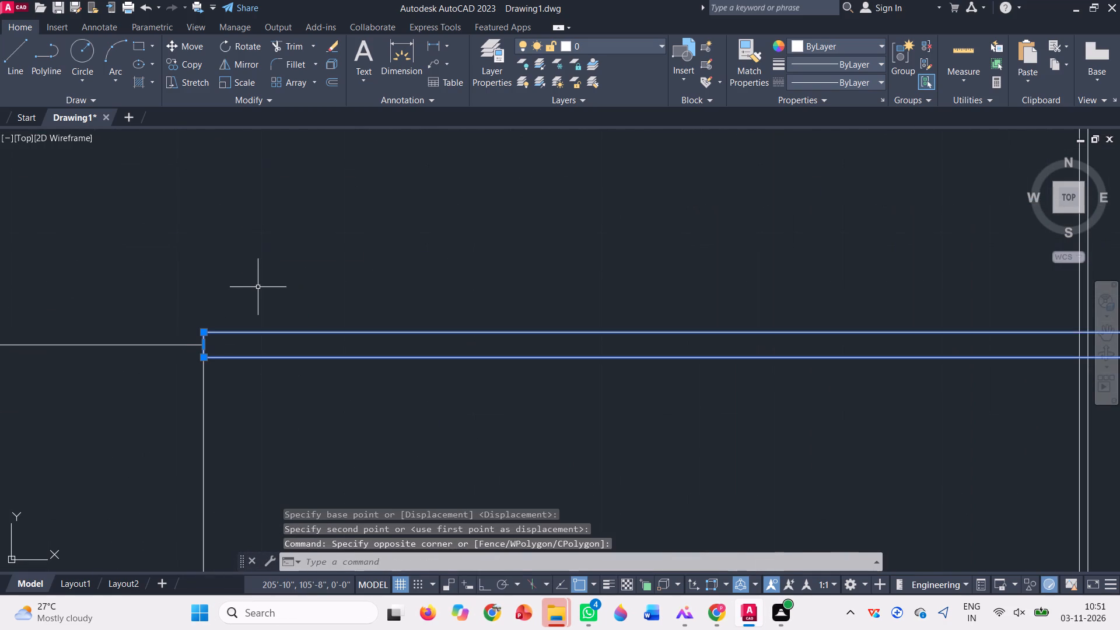
text(m)
key(space)
scroll(225, 340, up, 2)
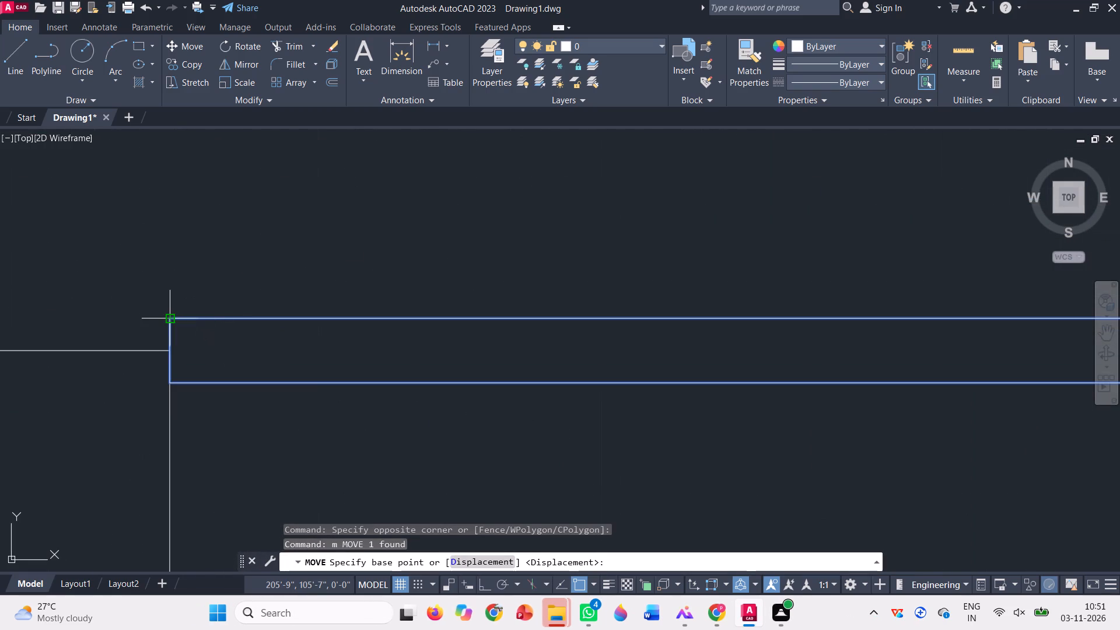
click(170, 321)
click(173, 351)
scroll(233, 353, down, 6)
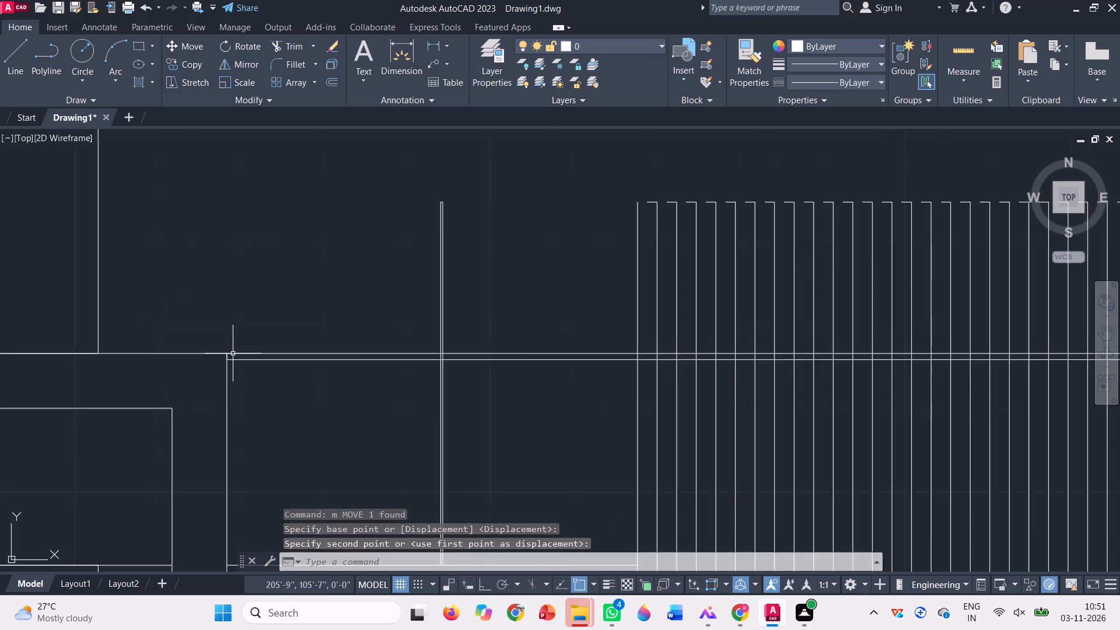
Trim away the parts of the upper railing's slats and posts that project above the lowered handrail, using a fence.
scroll(233, 353, down, 2)
click(297, 46)
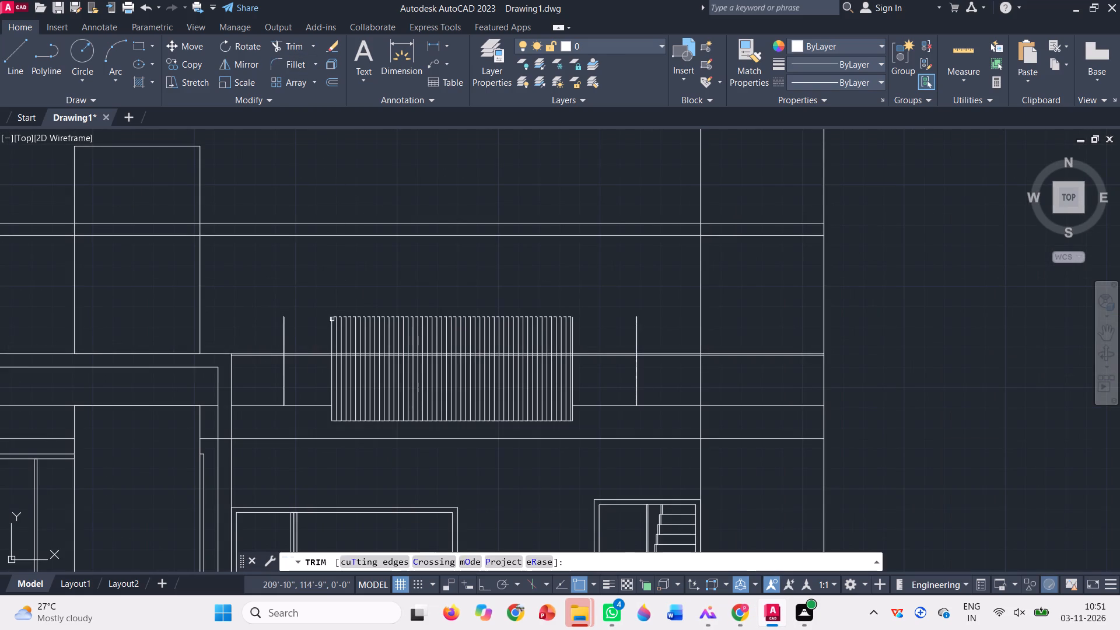
click(275, 332)
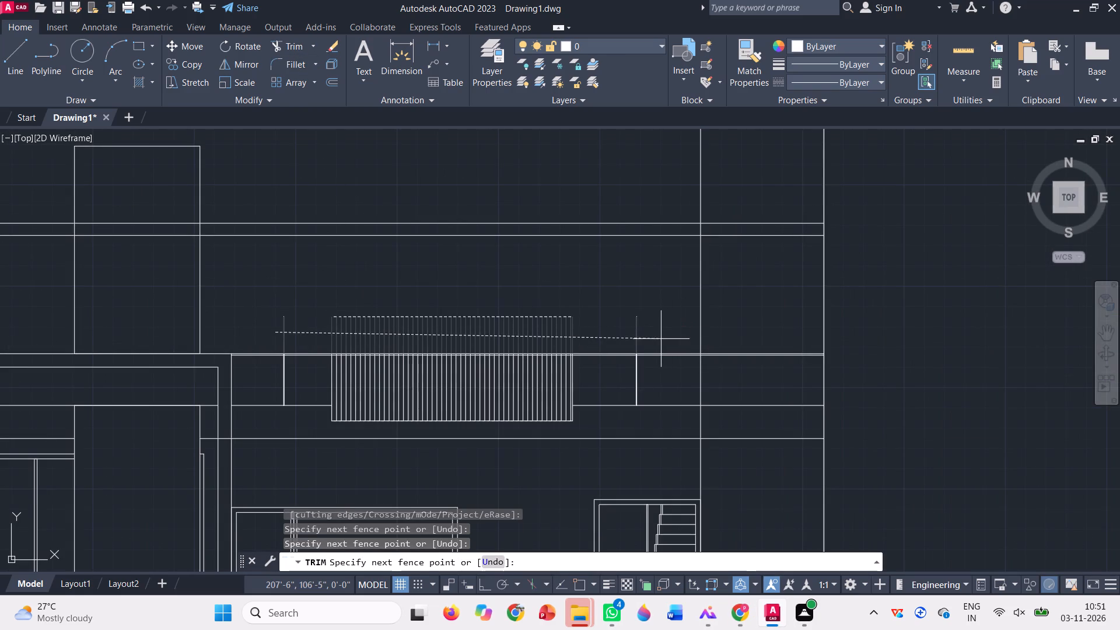
click(661, 339)
key(Escape)
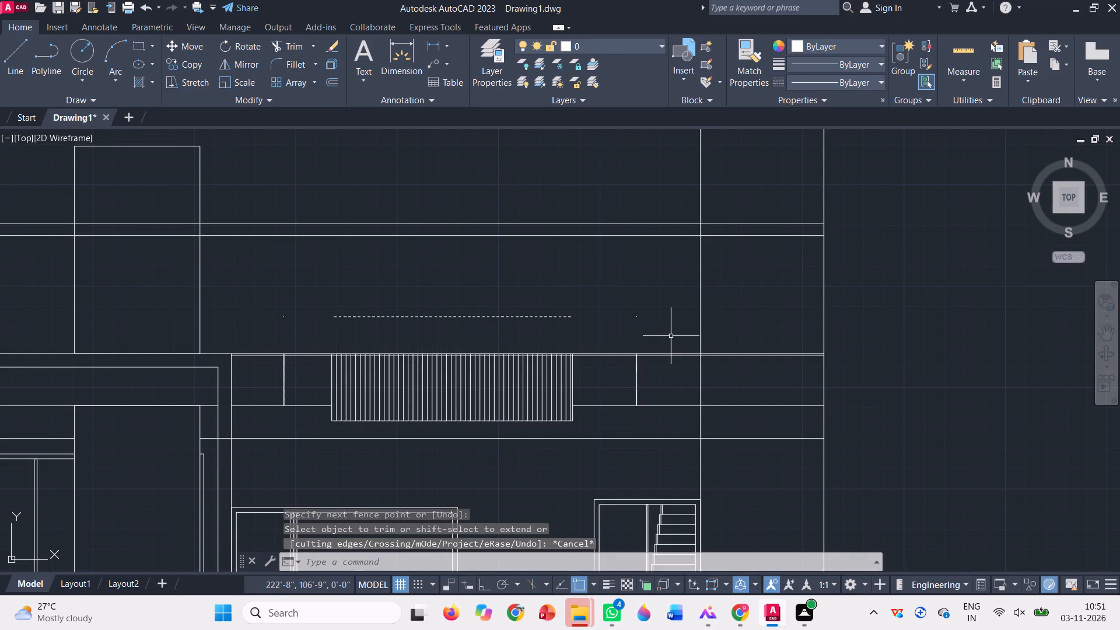
Delete the leftover slat and post fragments floating above the upper railing's handrail.
click(671, 336)
click(263, 281)
key(Delete)
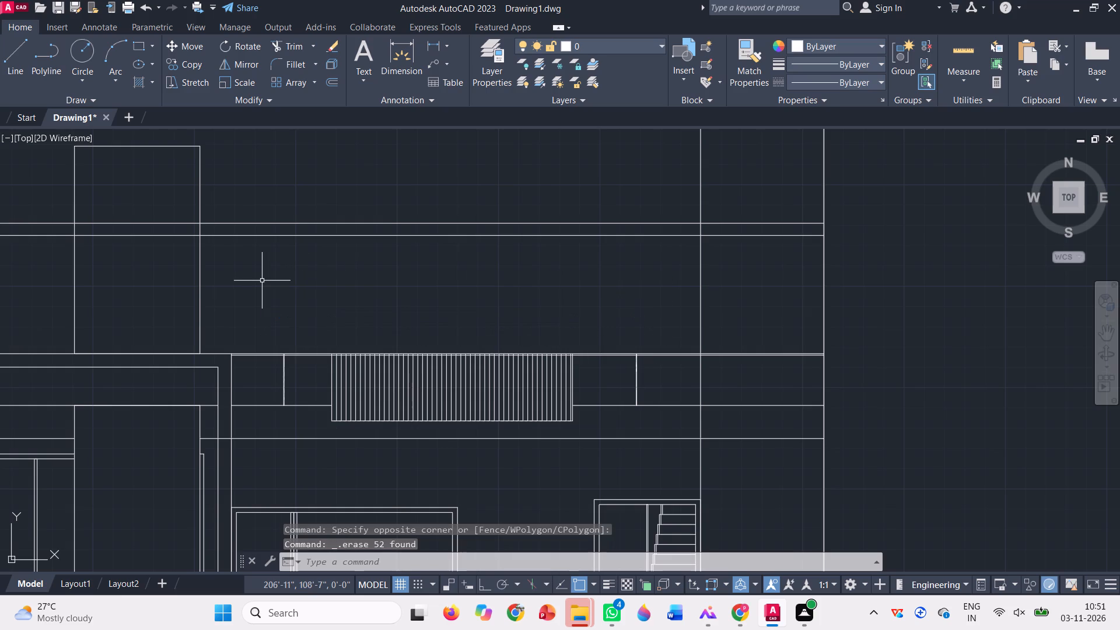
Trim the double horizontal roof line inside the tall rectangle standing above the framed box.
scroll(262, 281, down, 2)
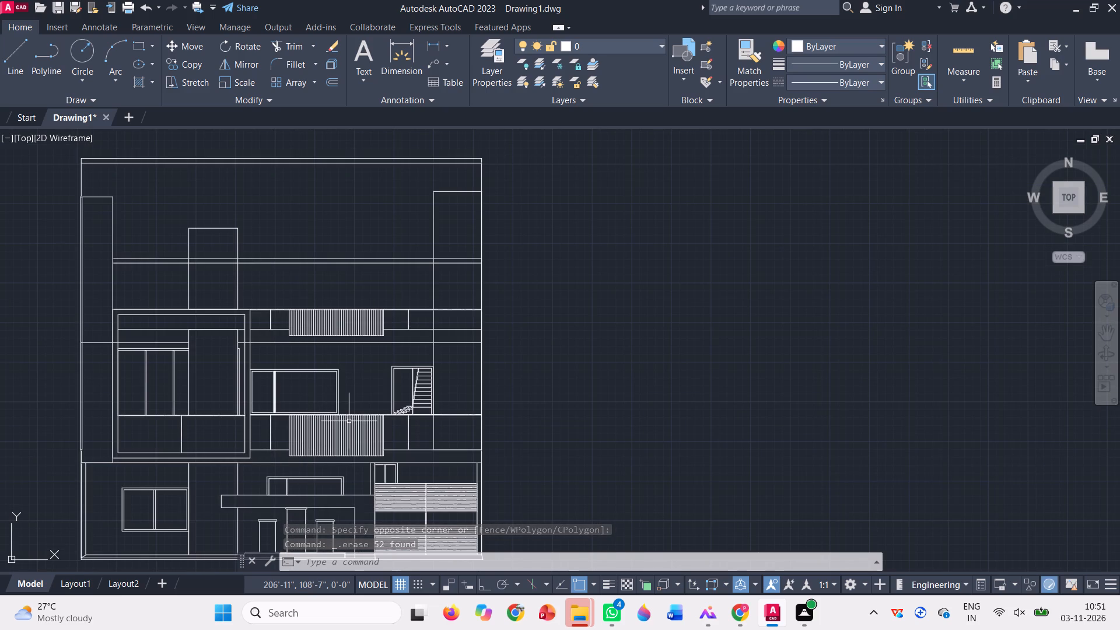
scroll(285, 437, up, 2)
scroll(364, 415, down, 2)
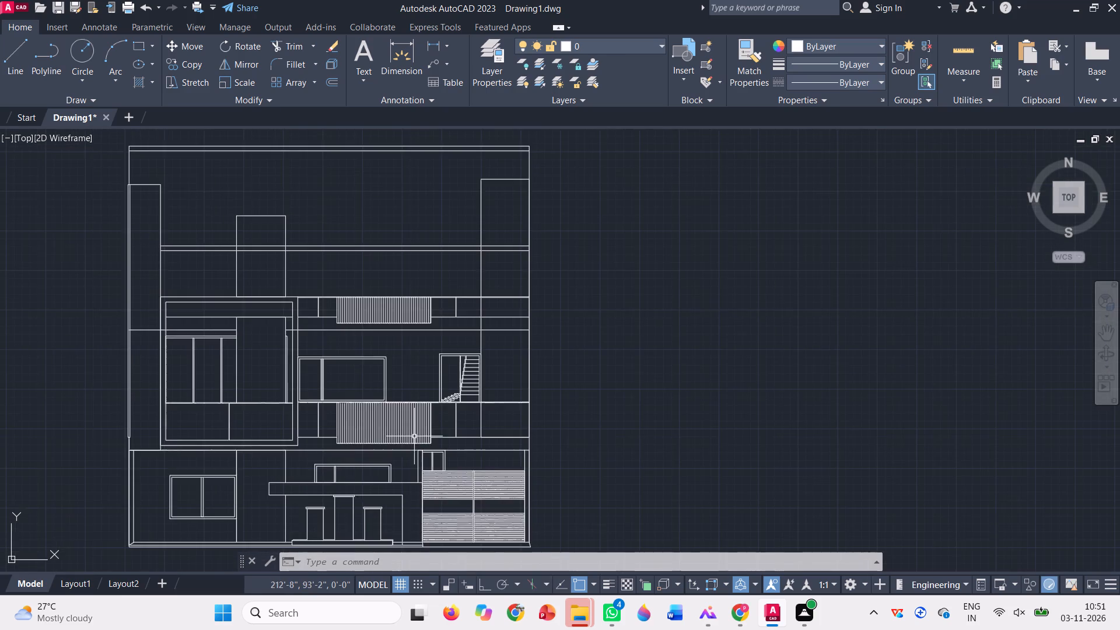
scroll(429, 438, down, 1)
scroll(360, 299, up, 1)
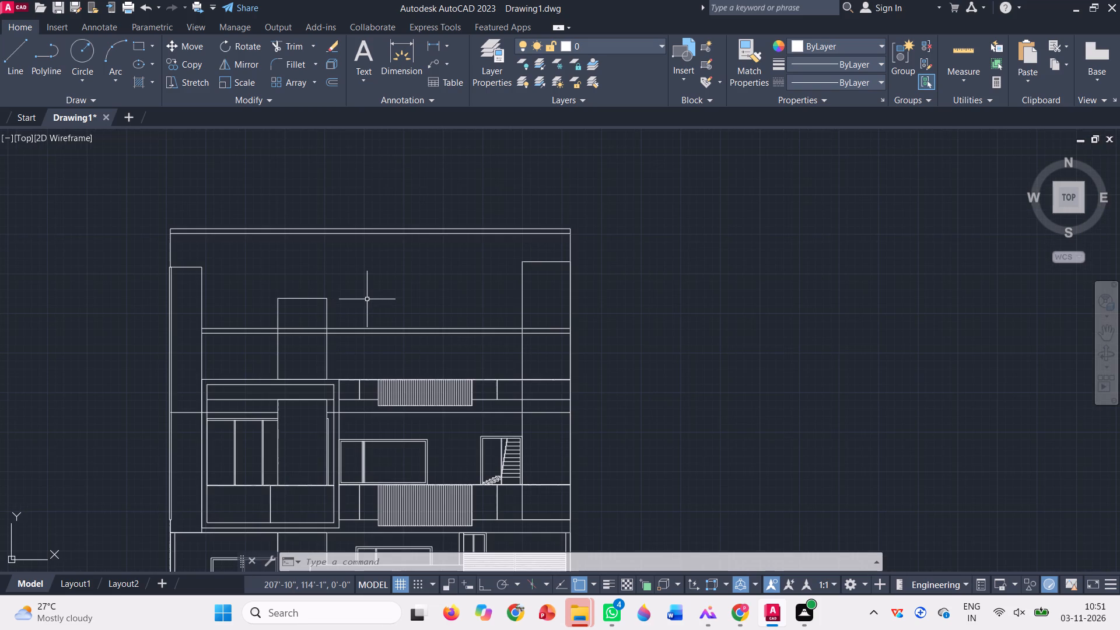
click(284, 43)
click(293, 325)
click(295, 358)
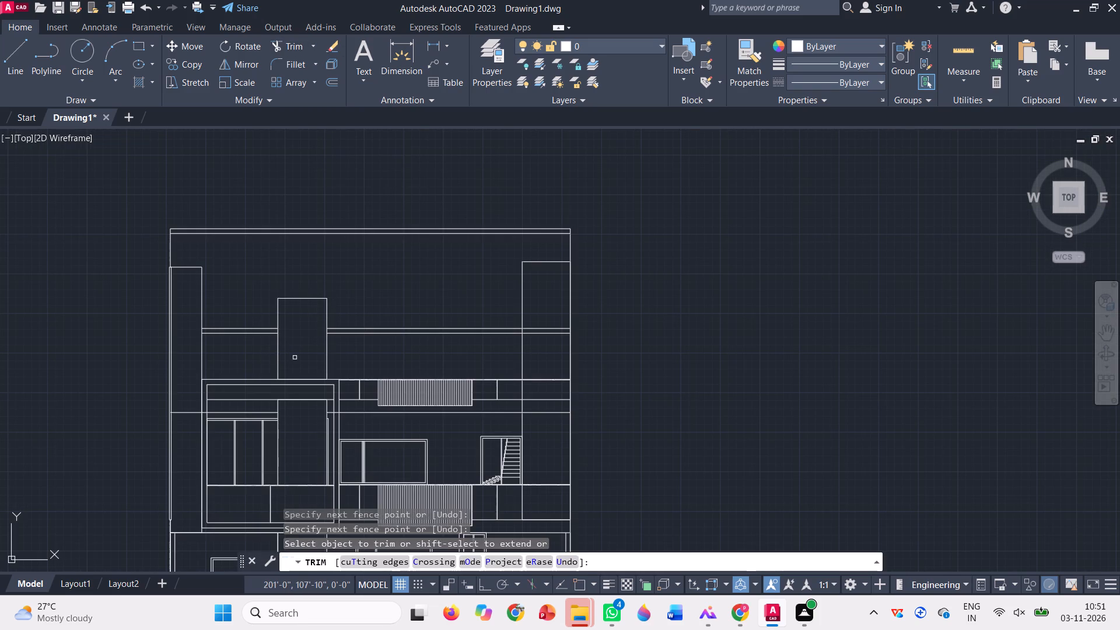
Trim the horizontal floor line where it crosses the left column and the framed box's left border.
scroll(185, 422, up, 2)
click(195, 379)
click(192, 416)
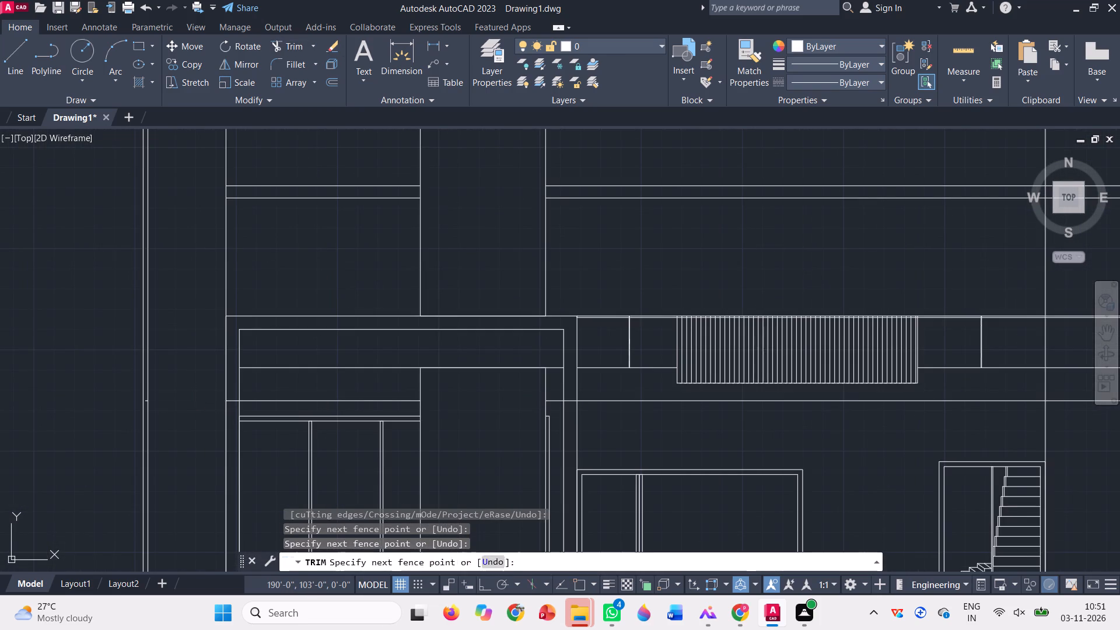
scroll(236, 409, up, 2)
click(235, 388)
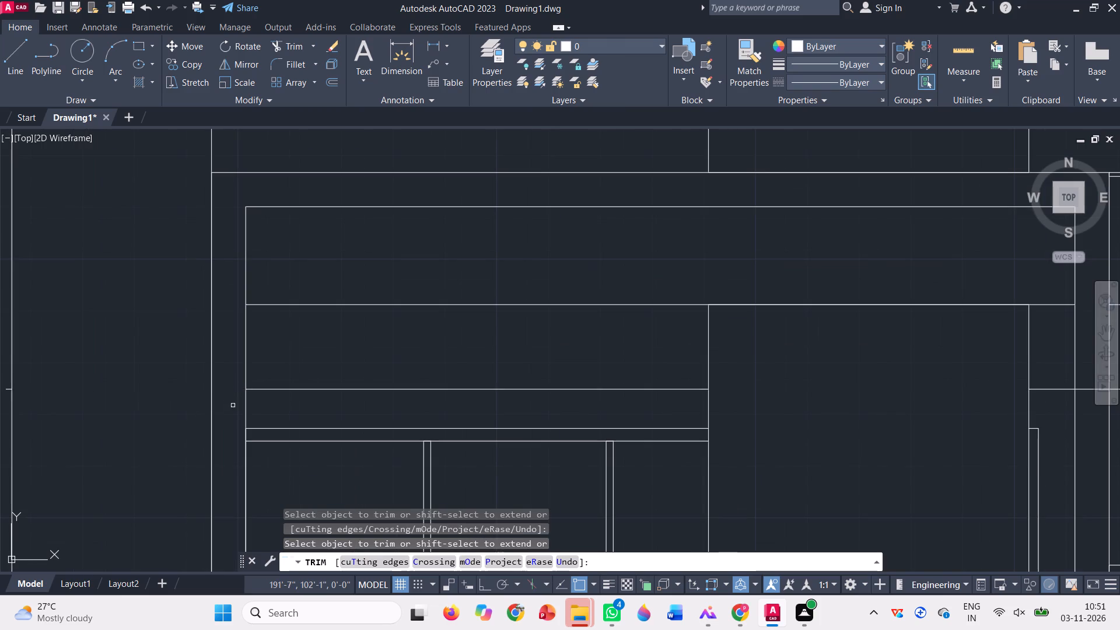
scroll(233, 405, down, 3)
key(Escape)
scroll(264, 358, down, 1)
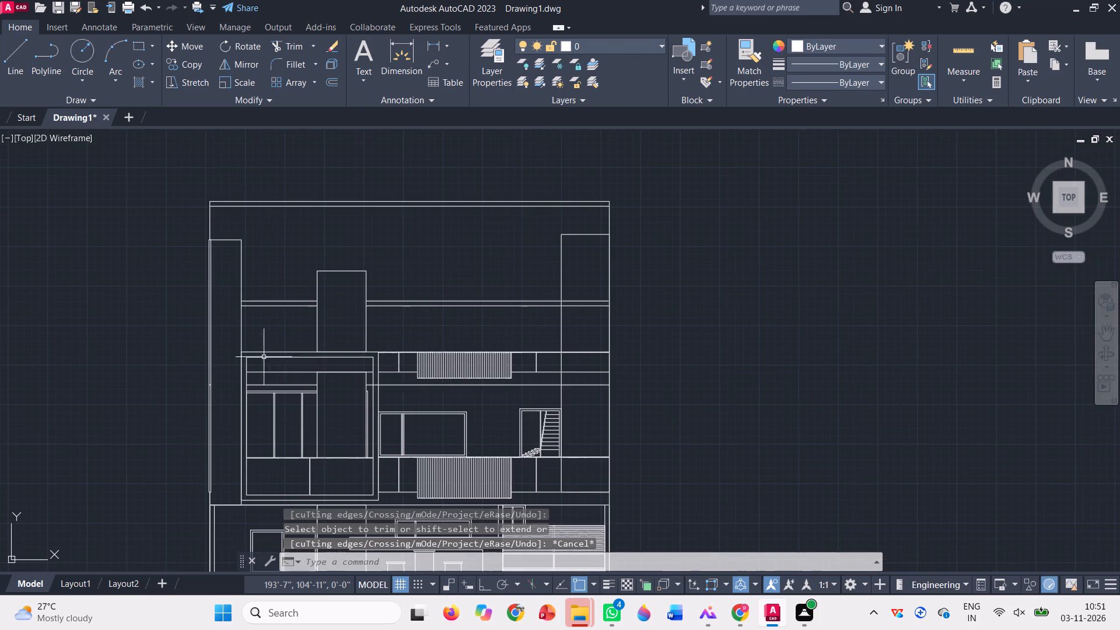
Trim away the floor, railing and roof lines crossing the tall right-hand column, using a fence.
click(300, 46)
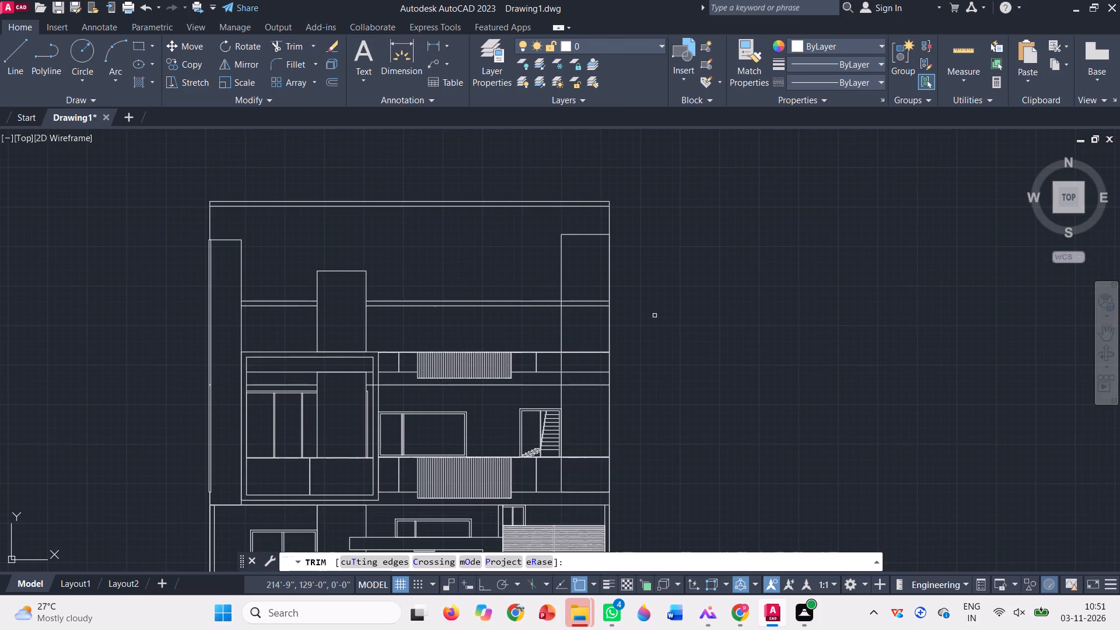
click(582, 478)
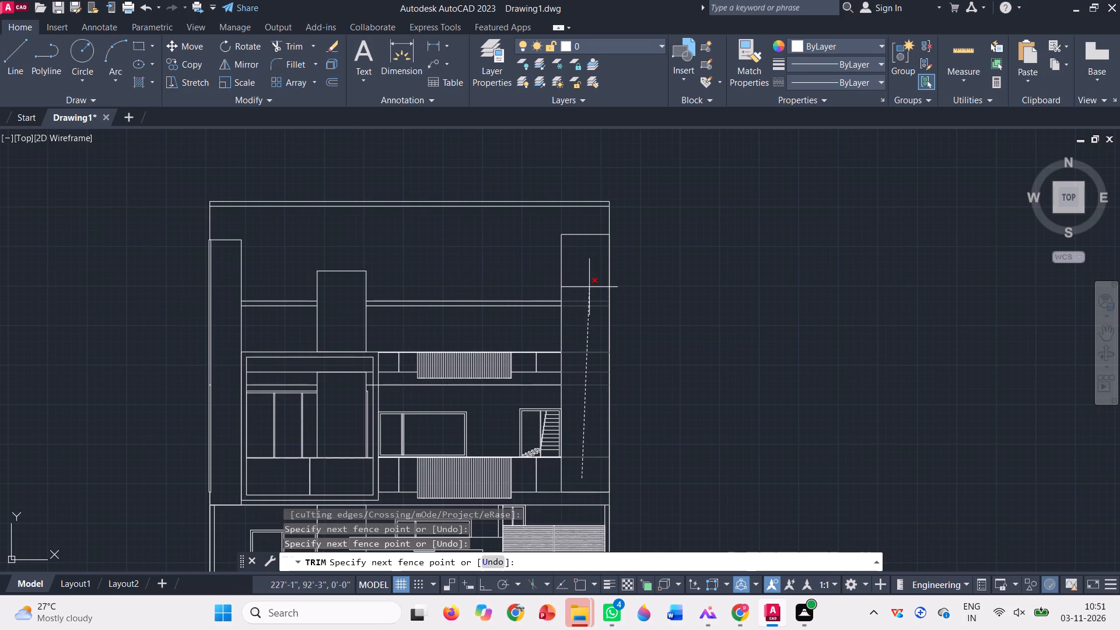
click(589, 287)
key(Escape)
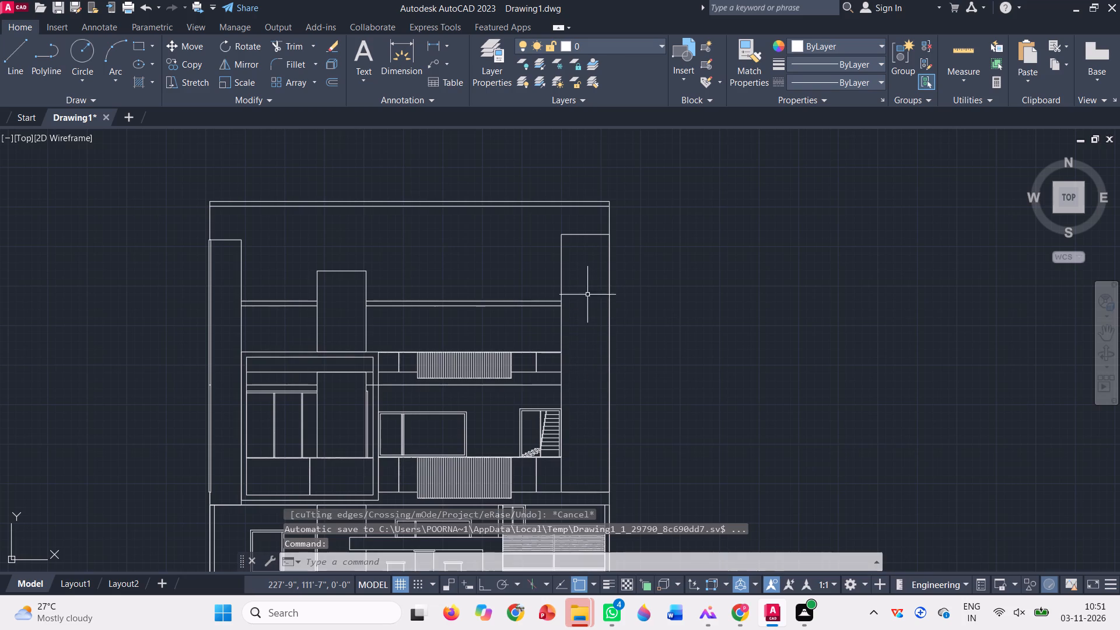
Copy the complete framed staircase opening, including all its steps, from its lower right corner to the upper railing's handrail end at the right column.
scroll(558, 439, up, 3)
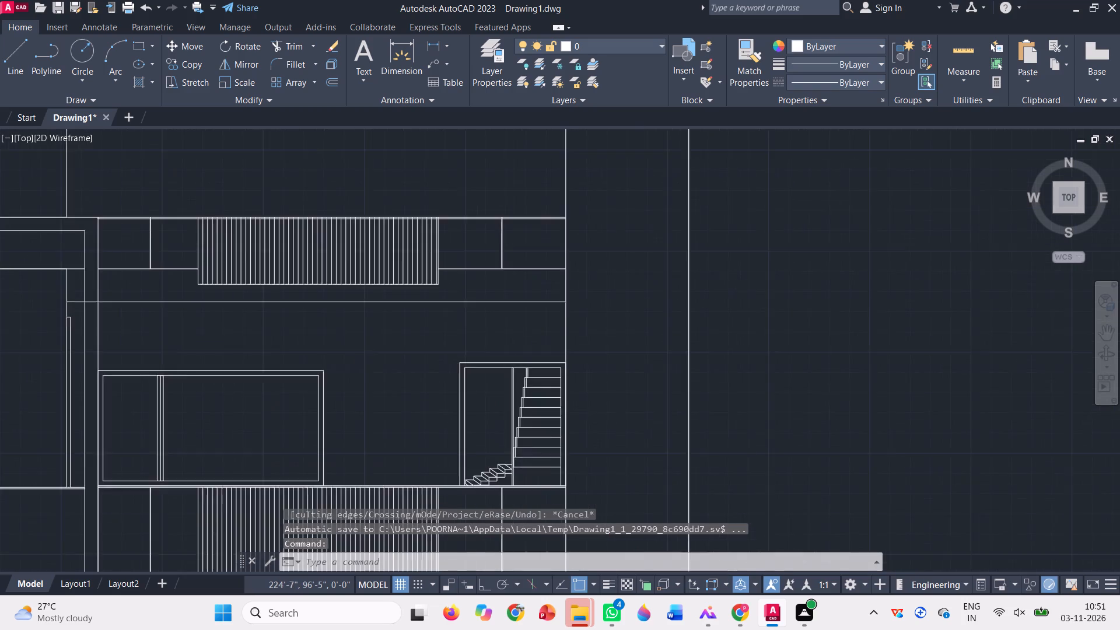
click(538, 493)
click(361, 277)
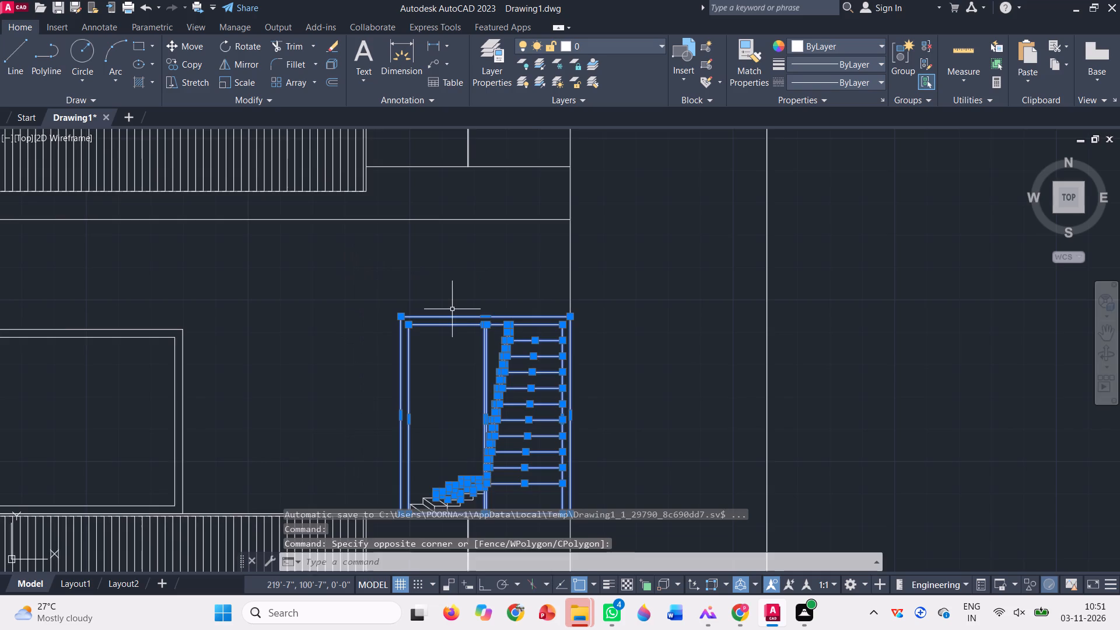
scroll(467, 313, down, 2)
scroll(461, 379, up, 4)
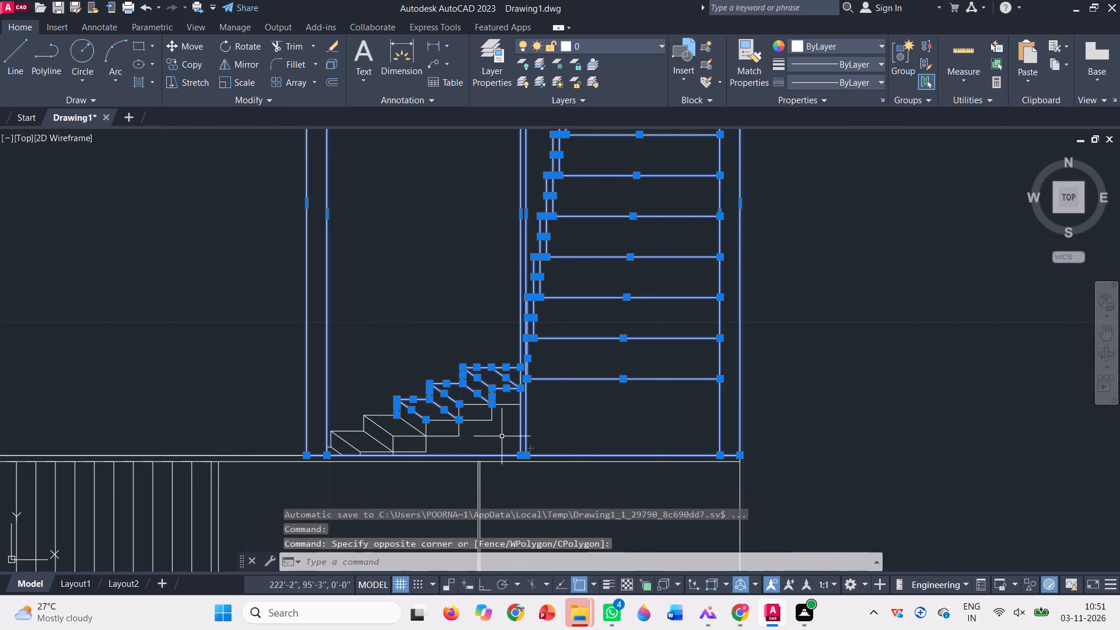
click(503, 435)
click(356, 402)
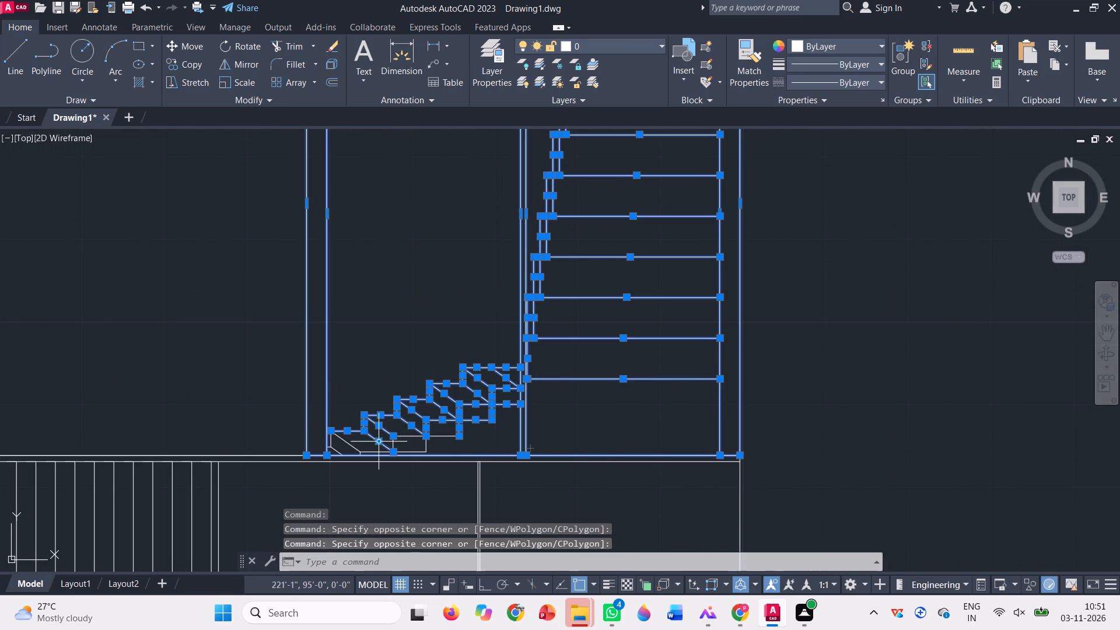
scroll(379, 445, up, 4)
scroll(289, 398, down, 2)
scroll(235, 440, up, 4)
click(237, 439)
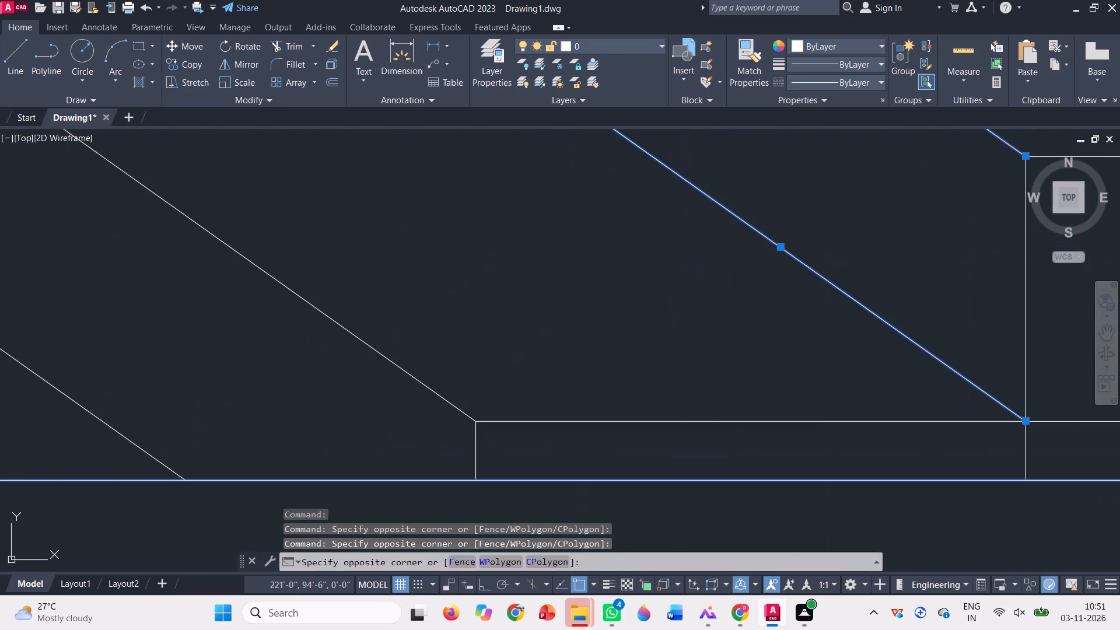
click(354, 241)
click(430, 334)
scroll(96, 258, down, 2)
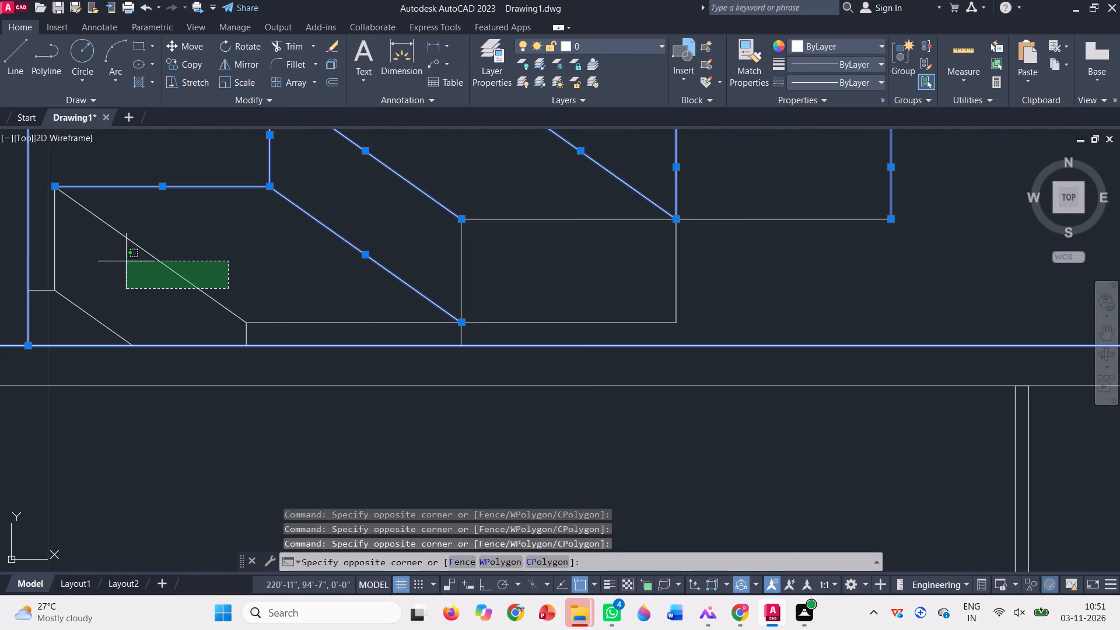
click(42, 250)
click(101, 318)
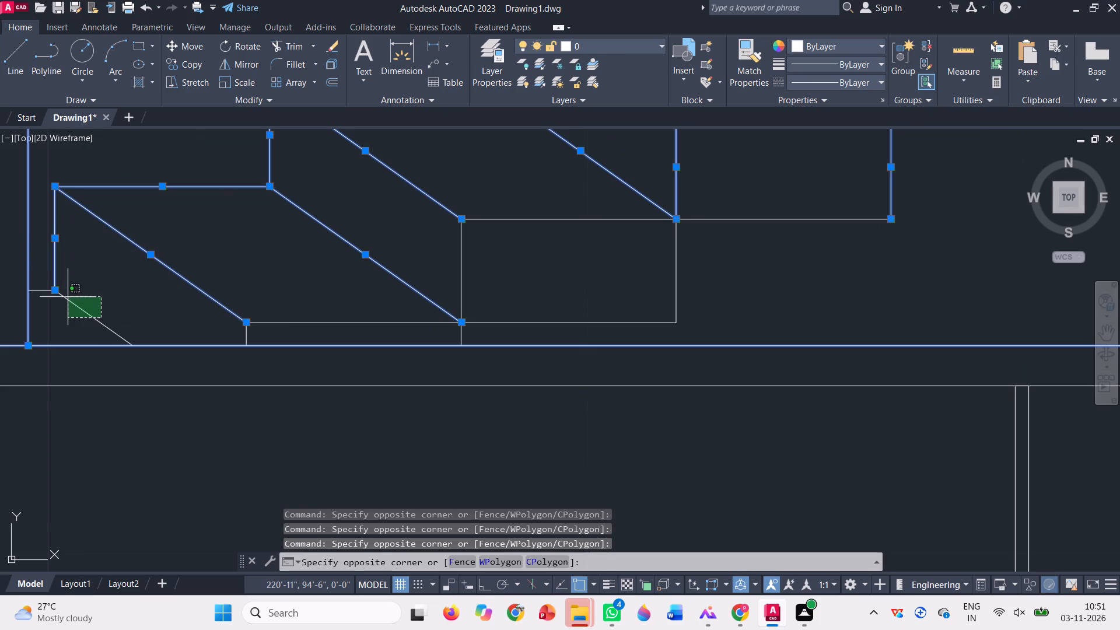
click(44, 282)
click(268, 331)
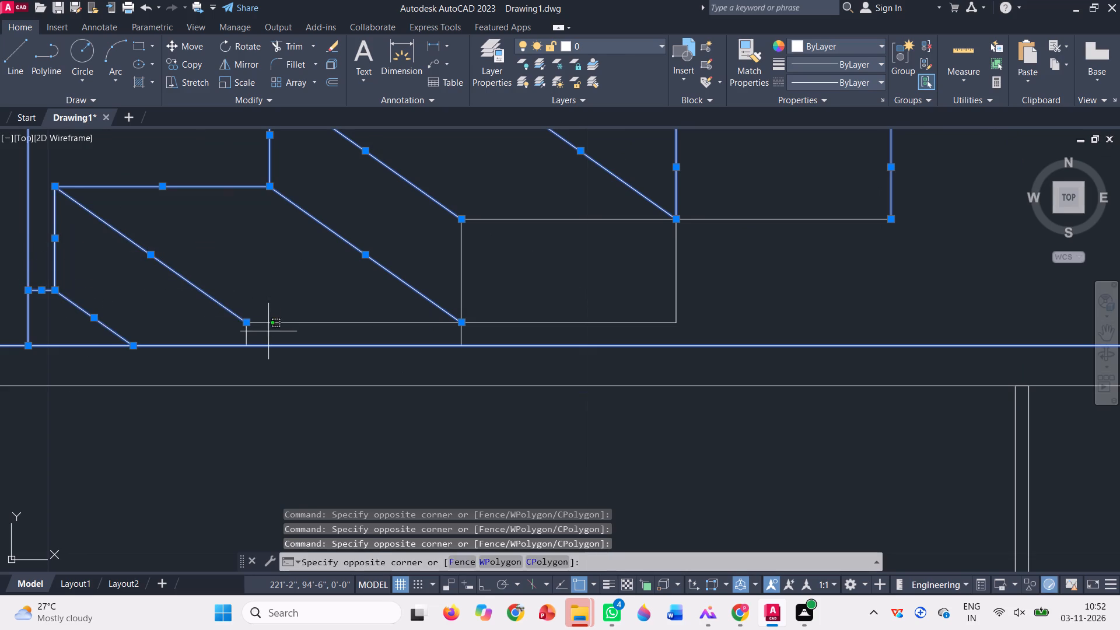
click(228, 318)
scroll(379, 317, down, 2)
scroll(545, 313, up, 1)
click(532, 326)
click(264, 226)
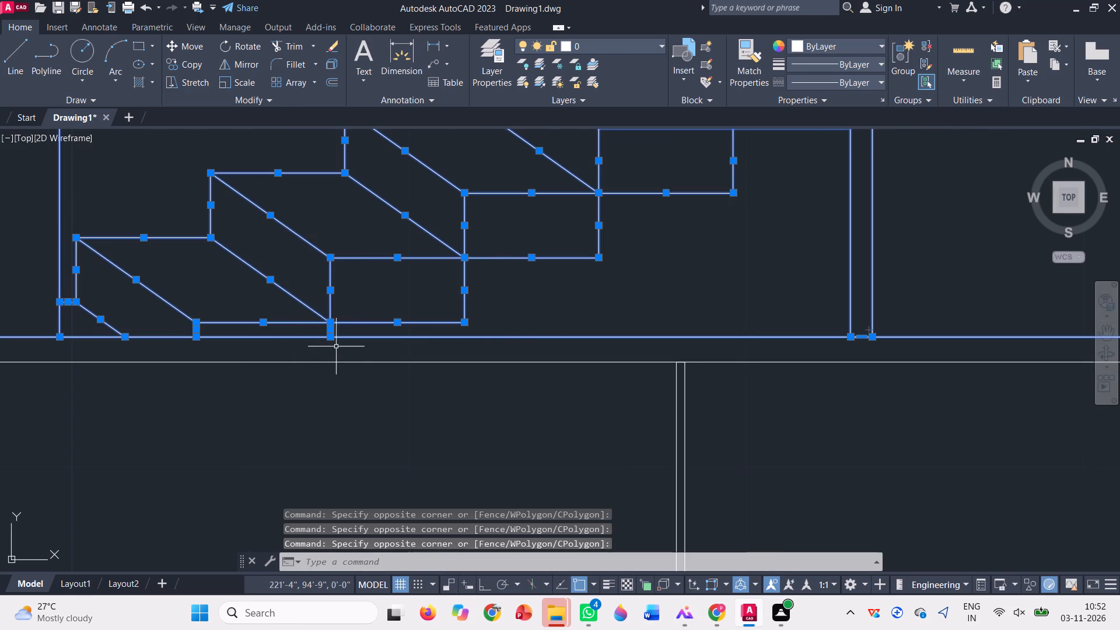
scroll(338, 359, down, 2)
scroll(481, 366, down, 2)
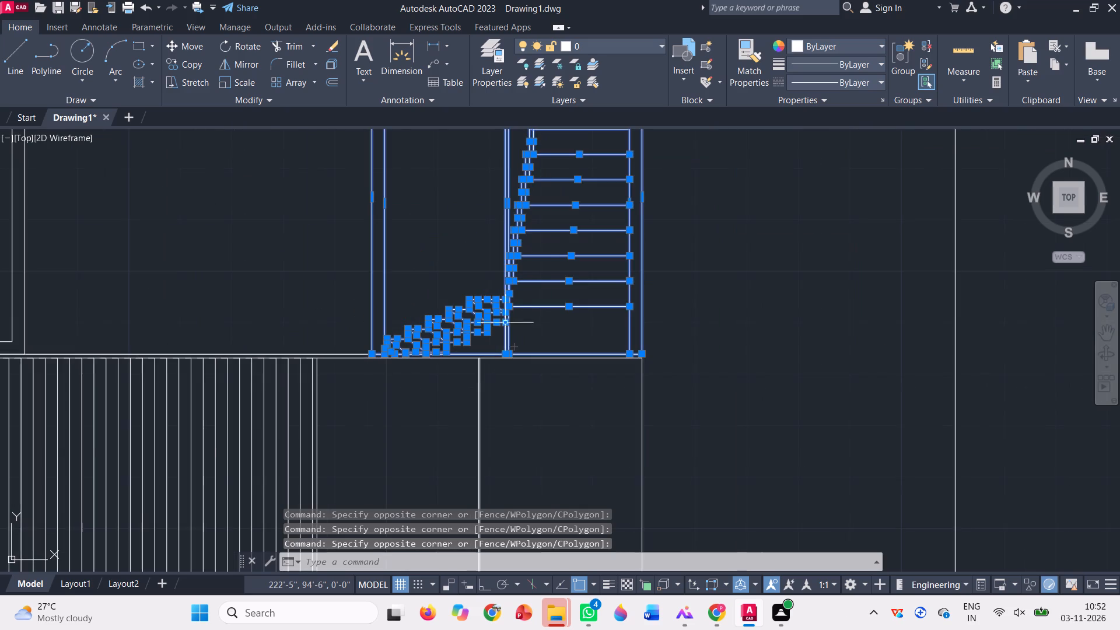
scroll(505, 311, down, 1)
scroll(532, 142, up, 6)
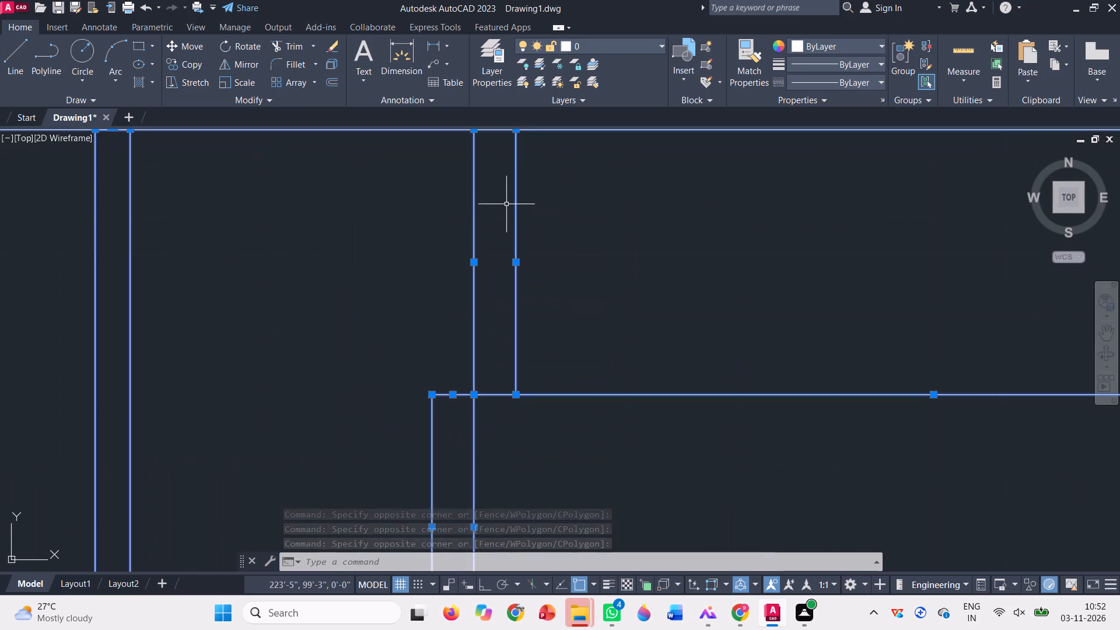
scroll(485, 266, down, 7)
text(co)
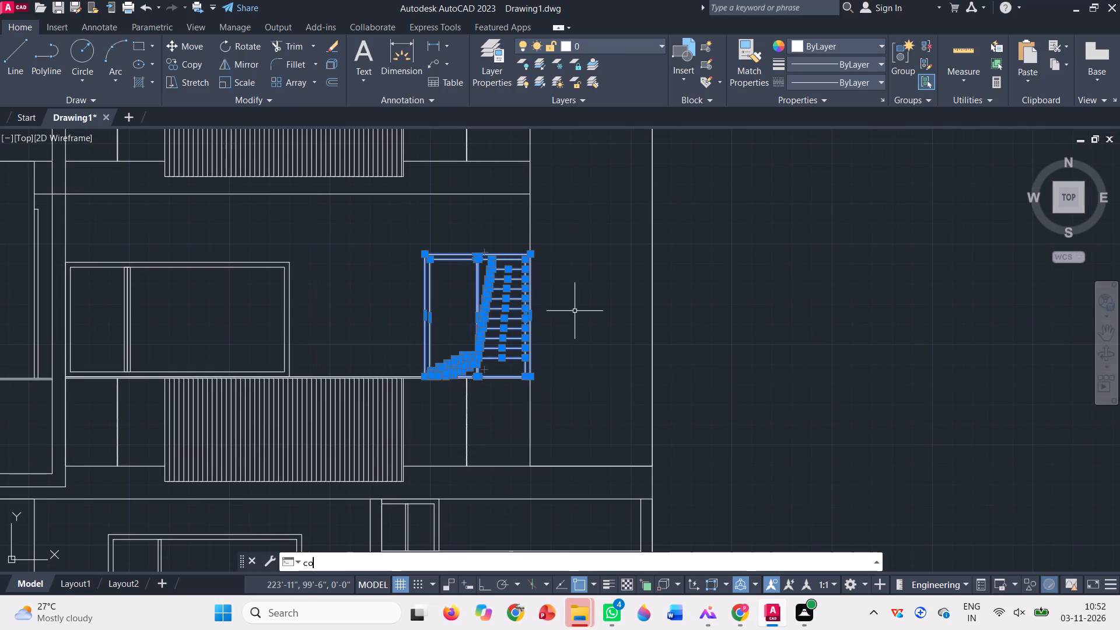
key(space)
scroll(535, 369, up, 3)
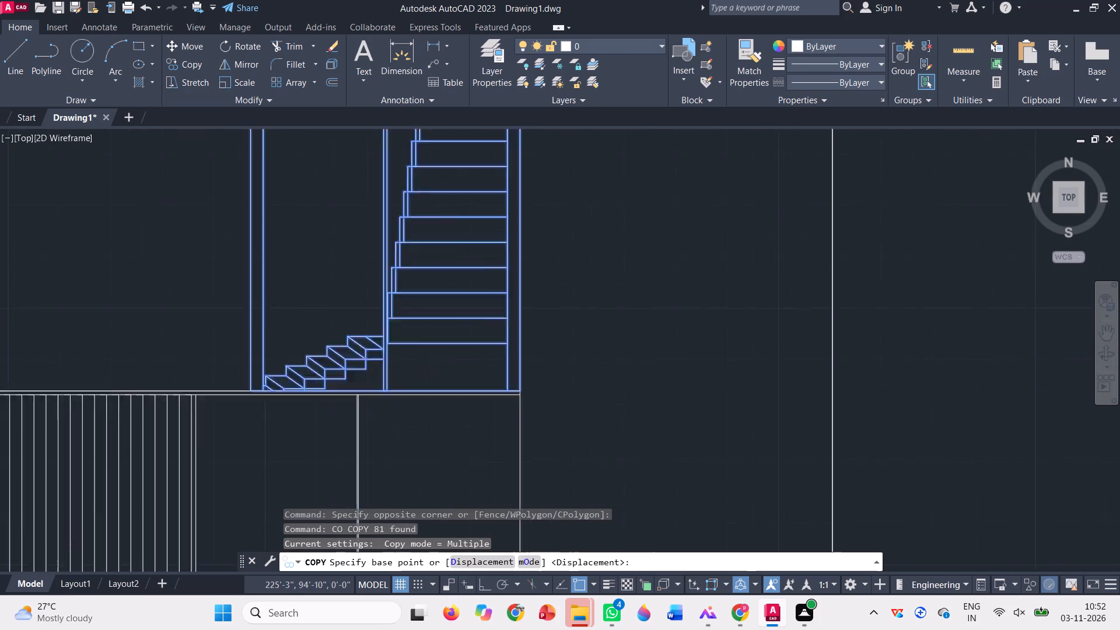
scroll(508, 404, up, 4)
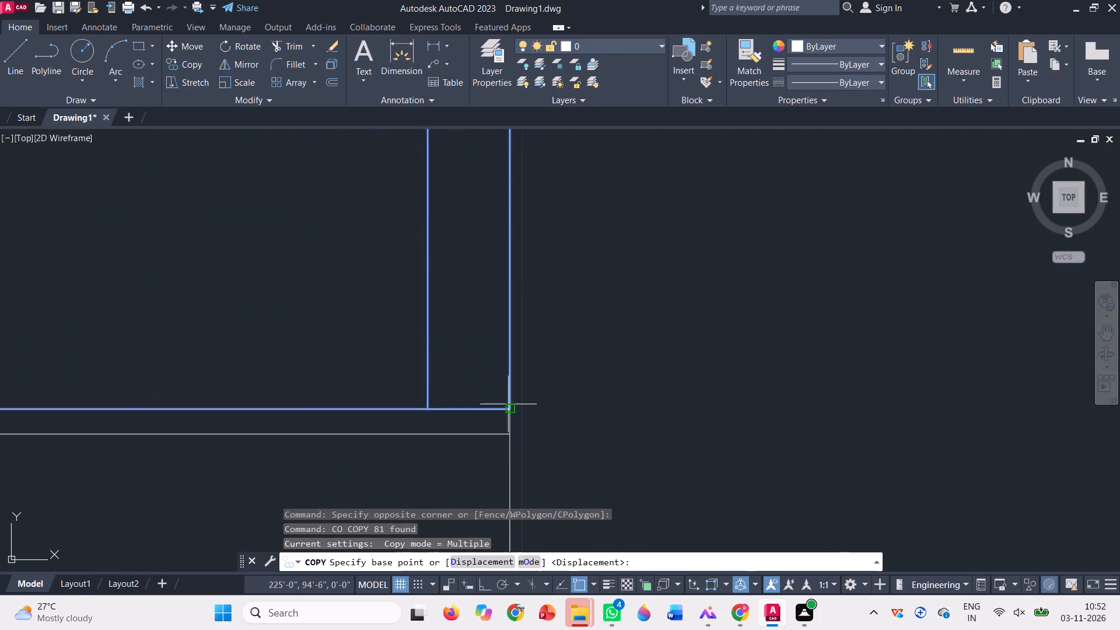
click(509, 408)
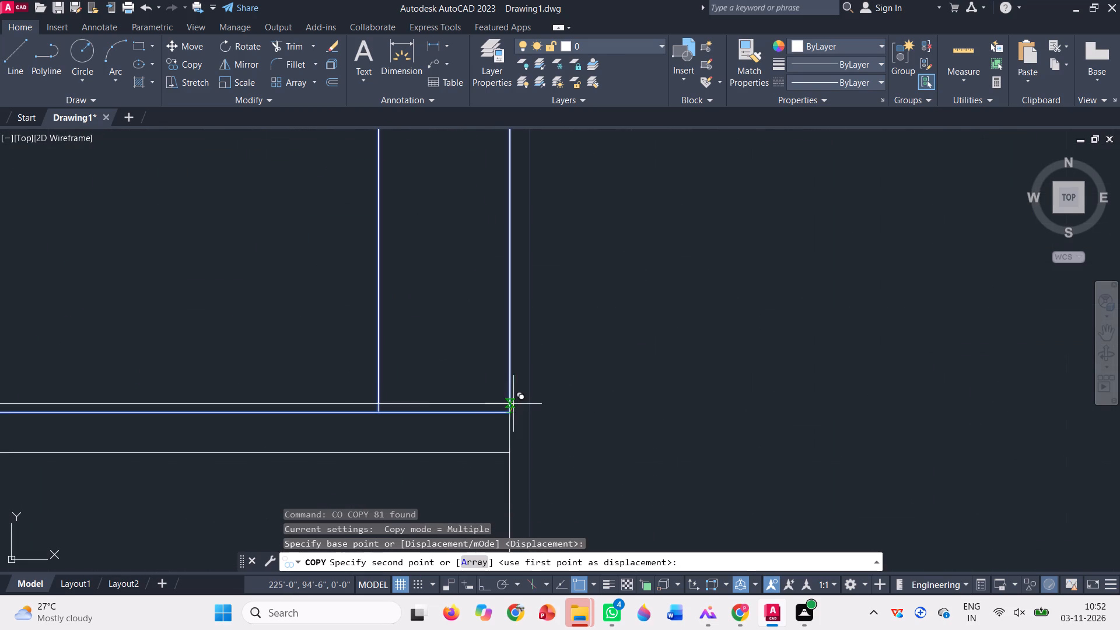
scroll(513, 404, down, 8)
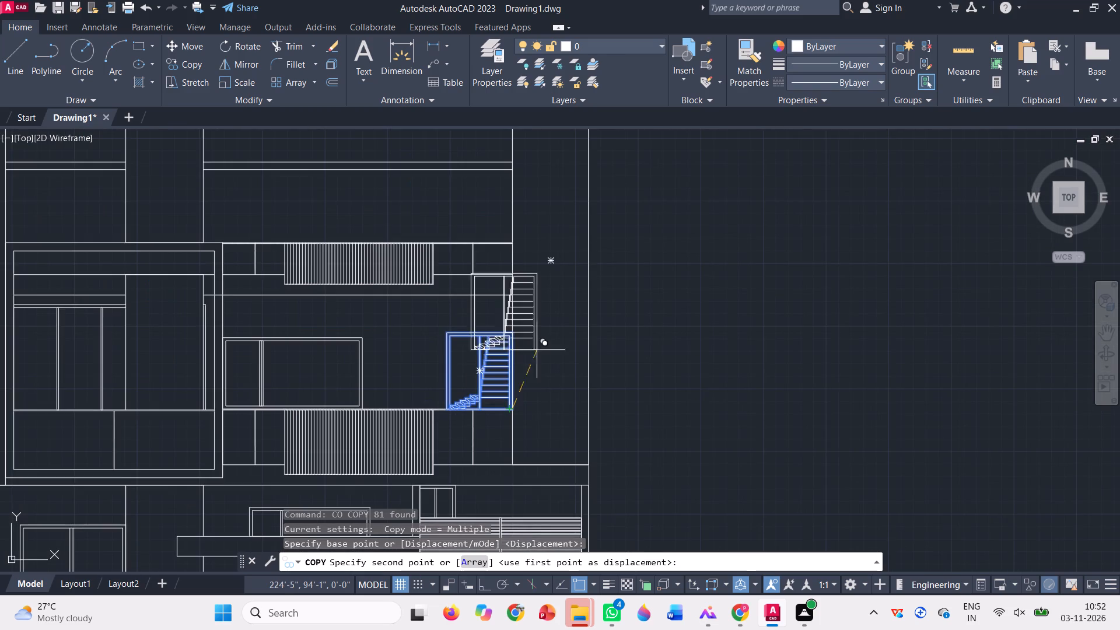
scroll(503, 242, up, 2)
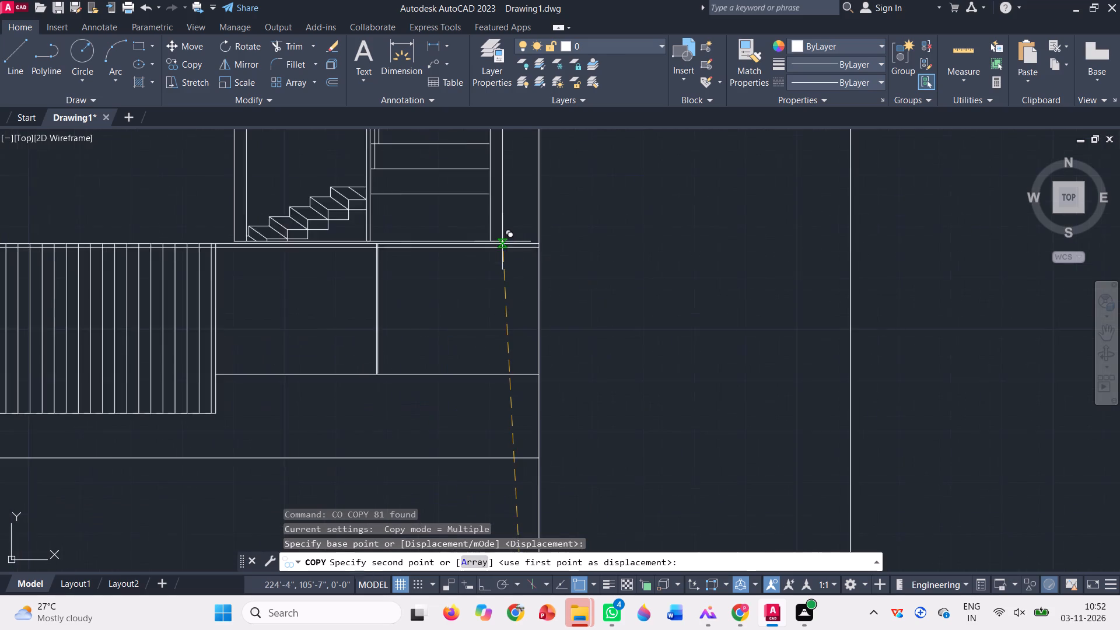
scroll(502, 242, up, 2)
click(558, 244)
scroll(499, 352, down, 2)
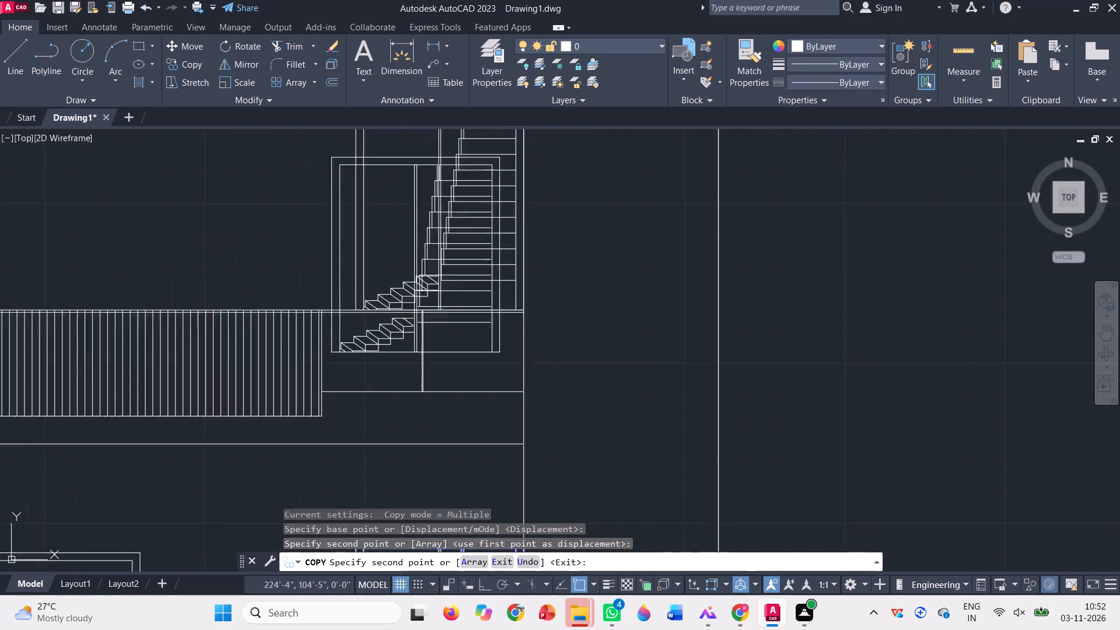
scroll(499, 352, down, 1)
key(space)
Delete the double horizontal roof lines on both sides of the tall rectangle above the framed box.
scroll(549, 411, down, 1)
click(422, 316)
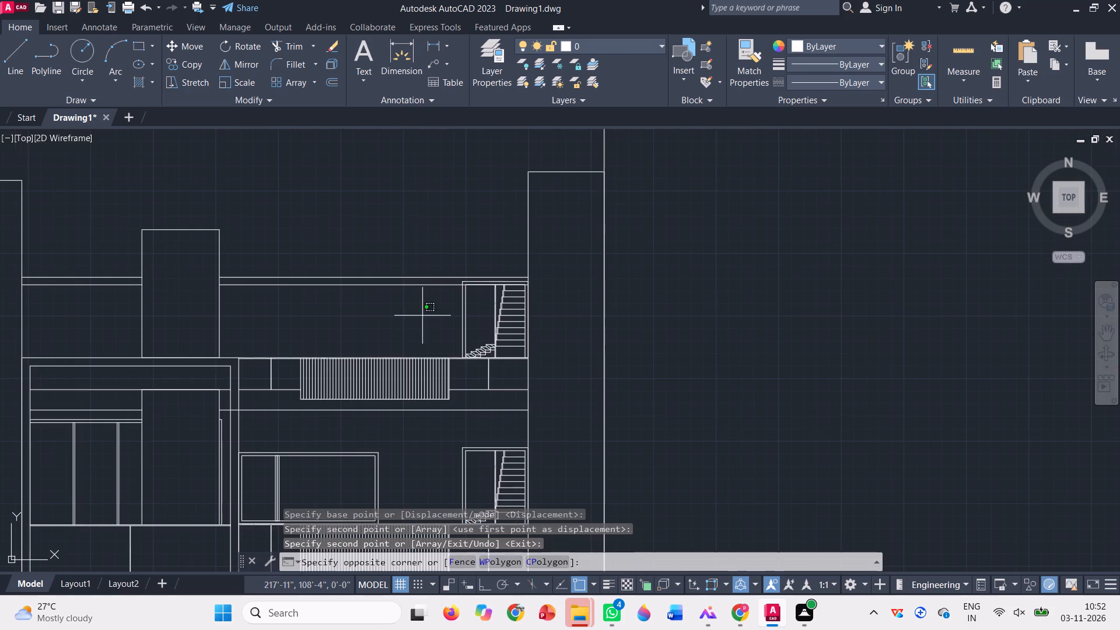
click(351, 242)
scroll(366, 254, down, 2)
click(261, 275)
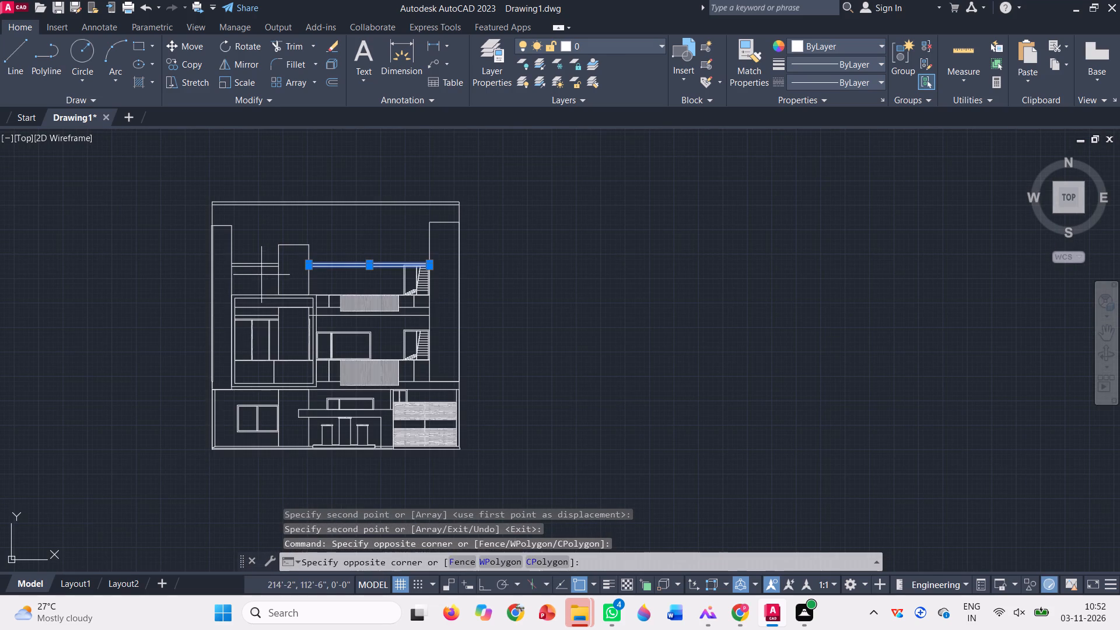
click(258, 261)
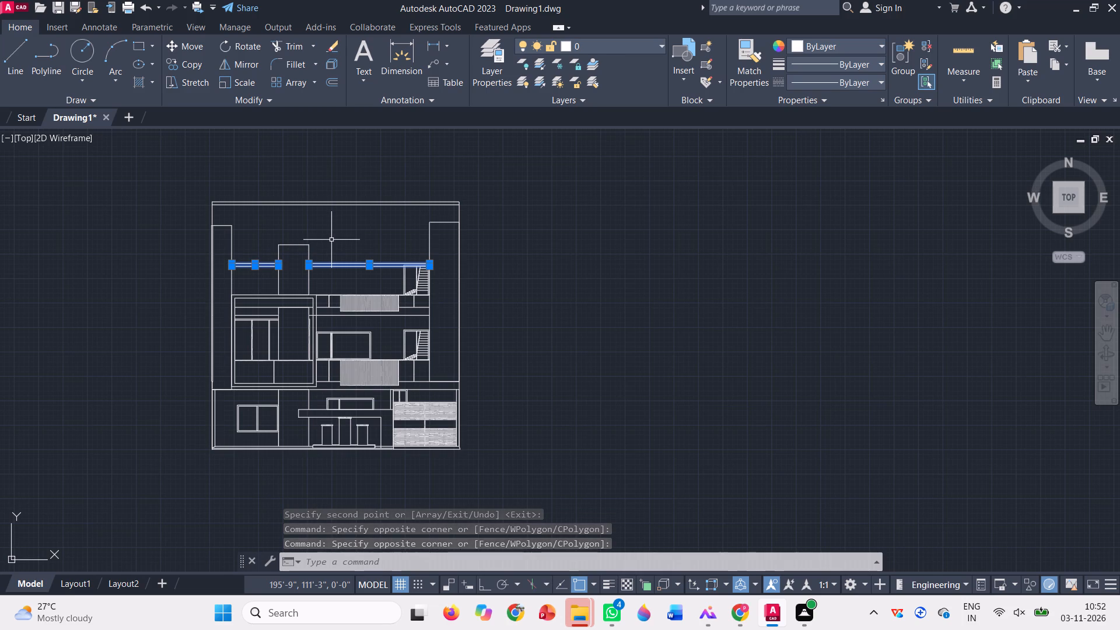
key(Delete)
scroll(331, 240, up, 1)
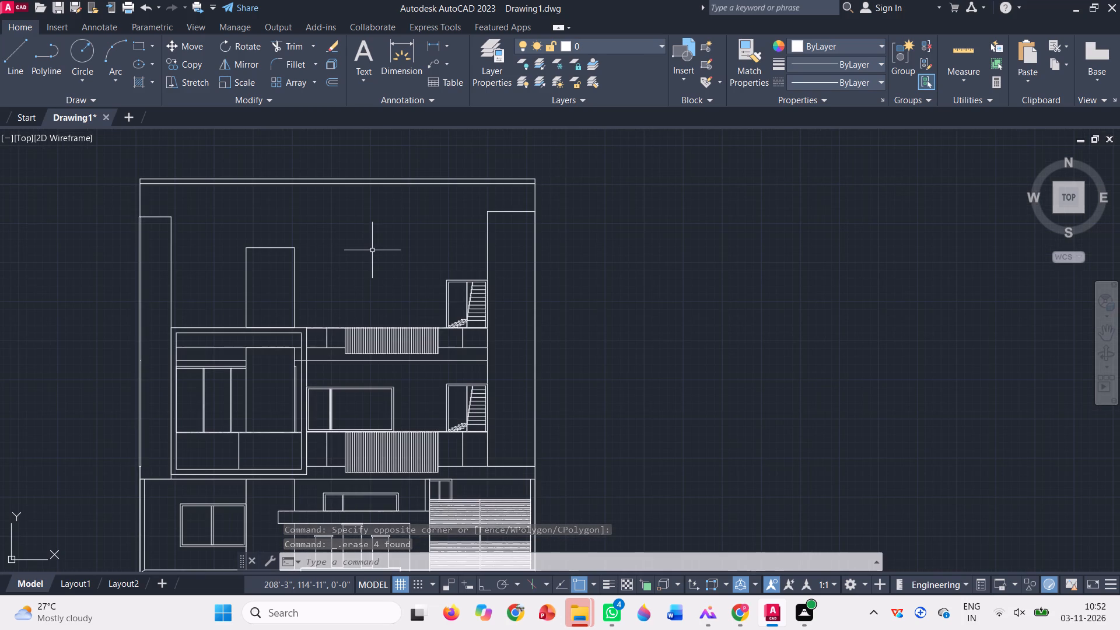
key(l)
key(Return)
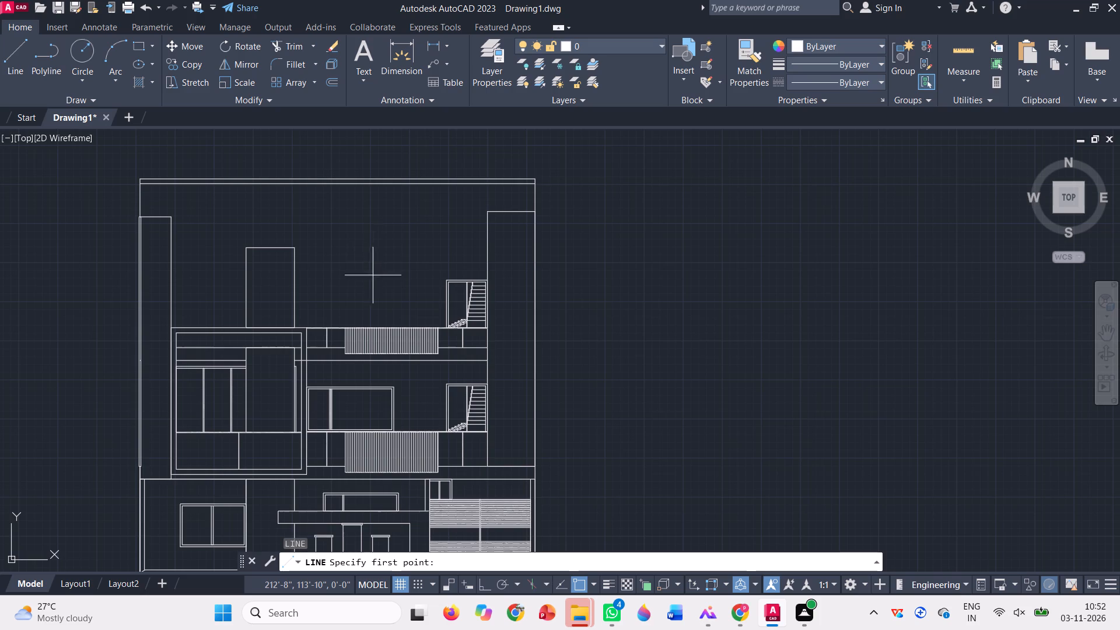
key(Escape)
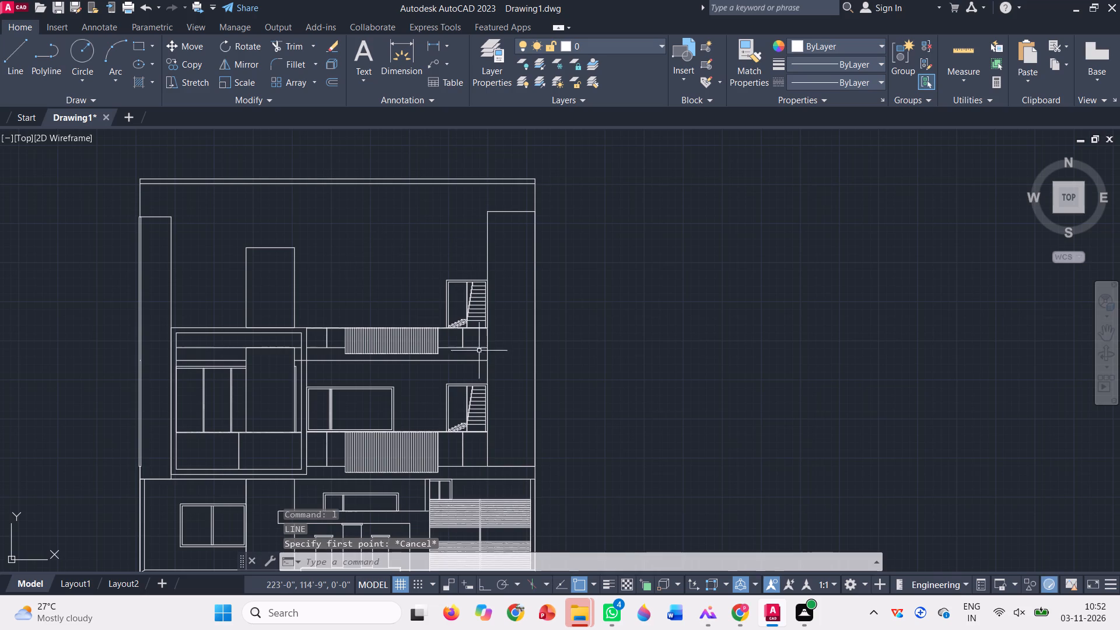
Copy the horizontal line below the upper railing from the lower staircase opening's top right corner to the upper opening's top right corner.
click(468, 368)
click(452, 359)
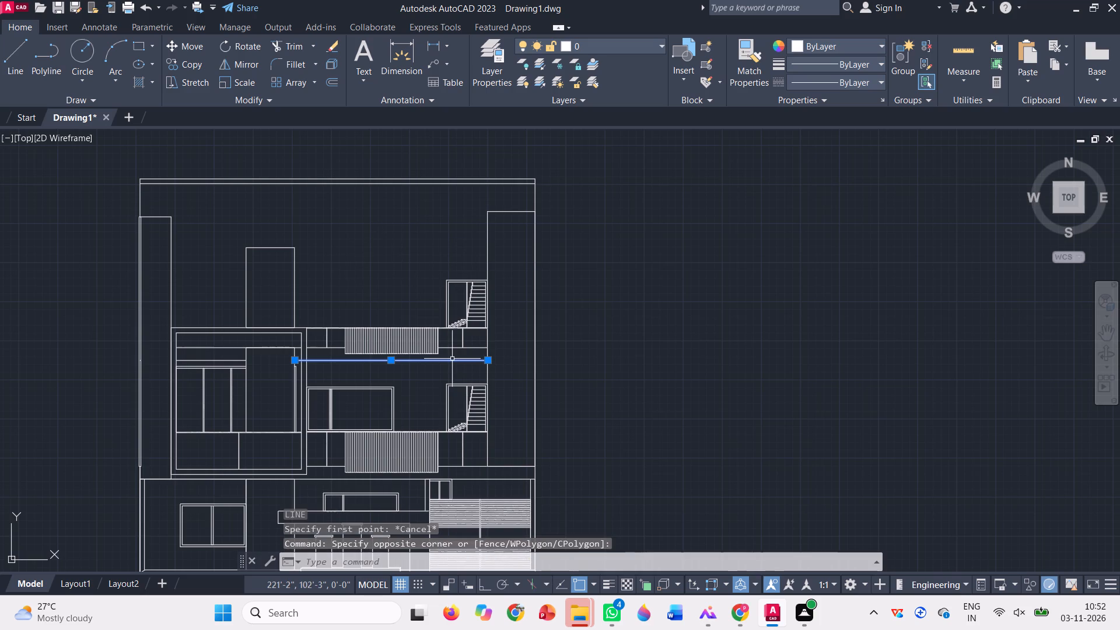
text(co)
key(space)
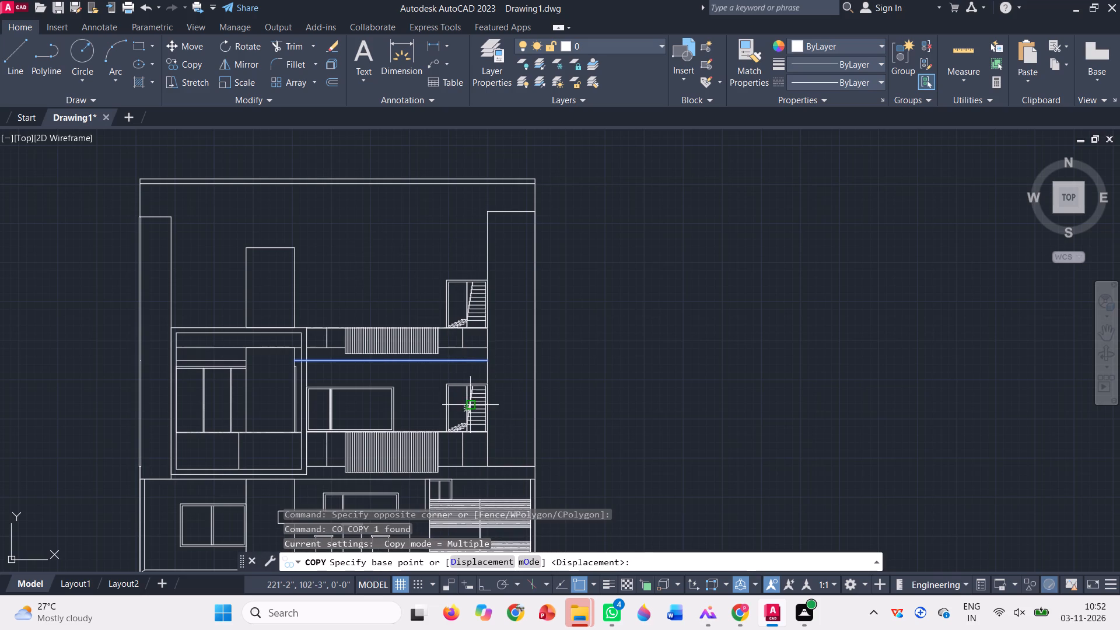
scroll(482, 362, up, 3)
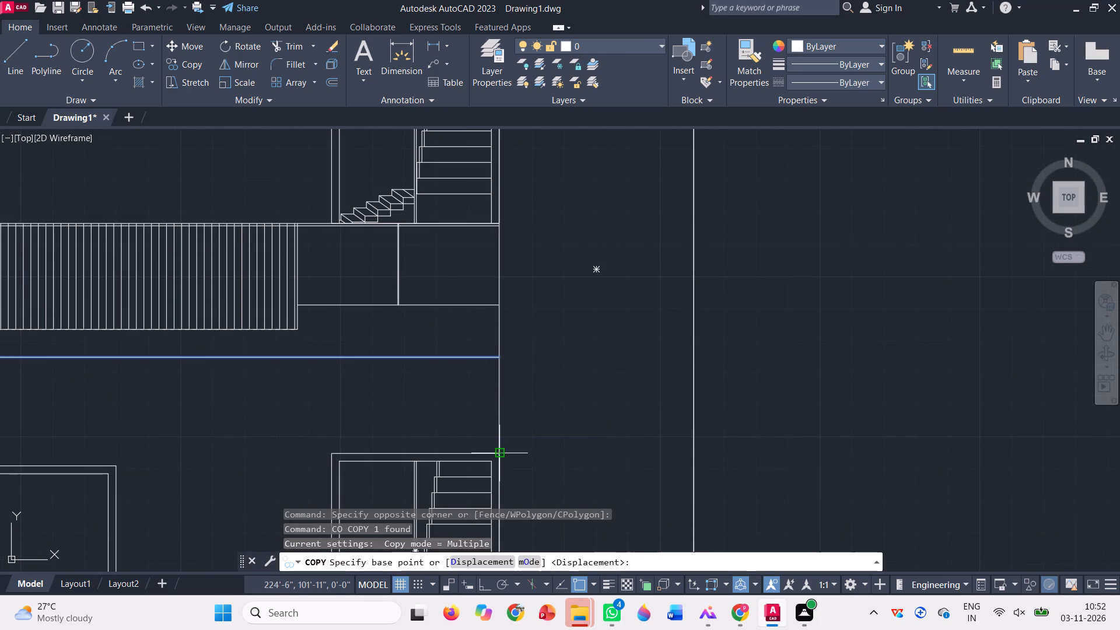
click(497, 451)
scroll(495, 425, down, 2)
scroll(505, 272, up, 3)
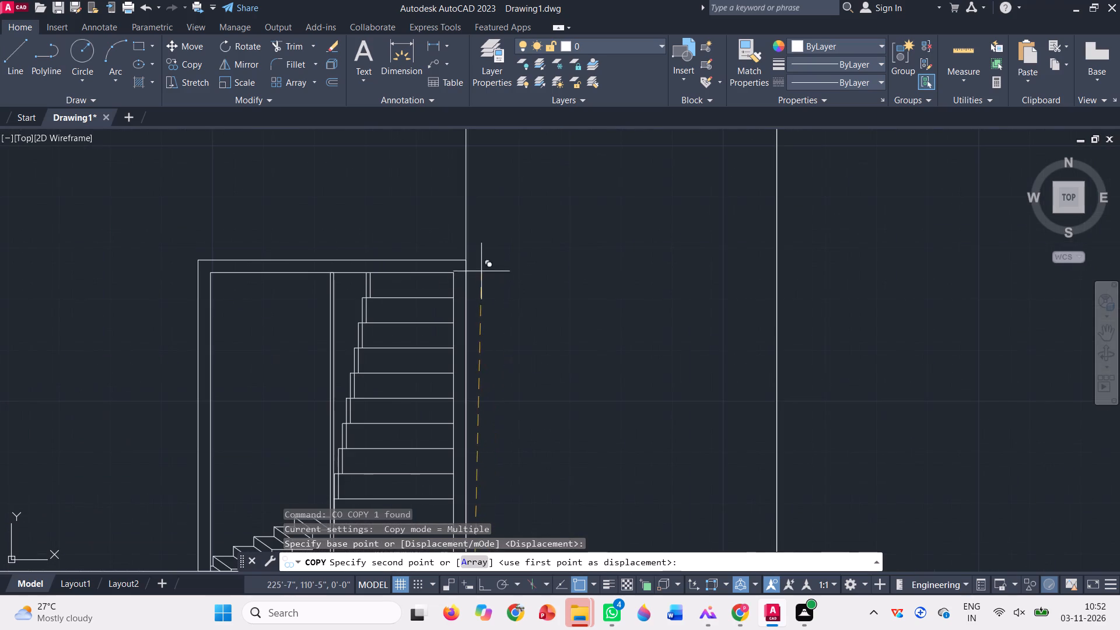
click(464, 261)
key(space)
scroll(498, 237, down, 2)
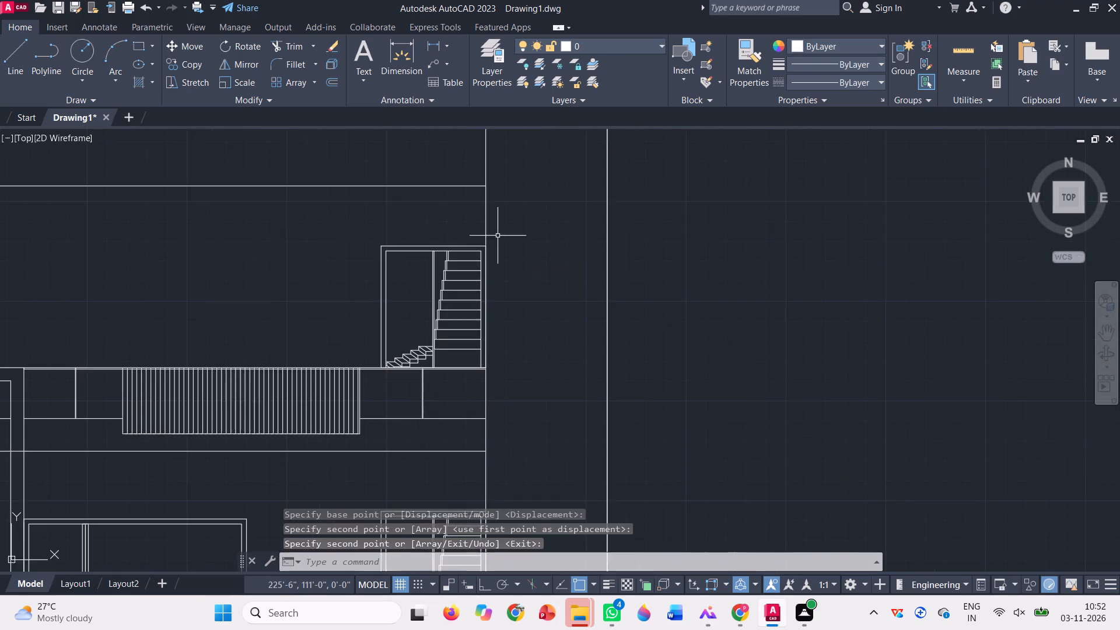
Trim the horizontal line below the upper railing where it crosses the framed box's right border, using a fence.
scroll(475, 240, down, 2)
click(300, 51)
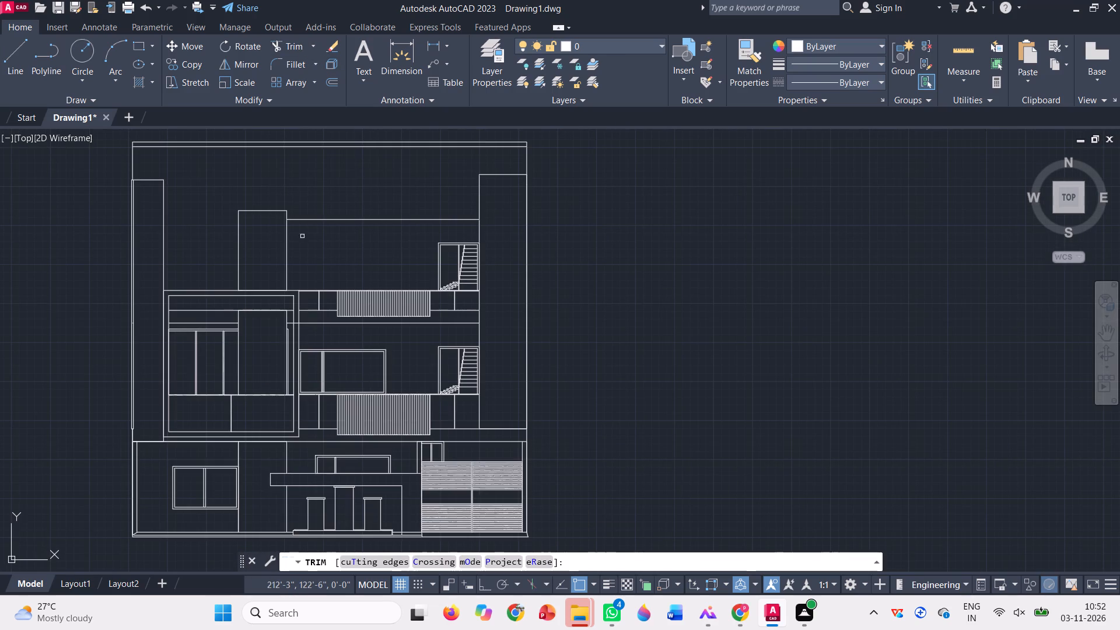
scroll(295, 322, up, 3)
click(306, 279)
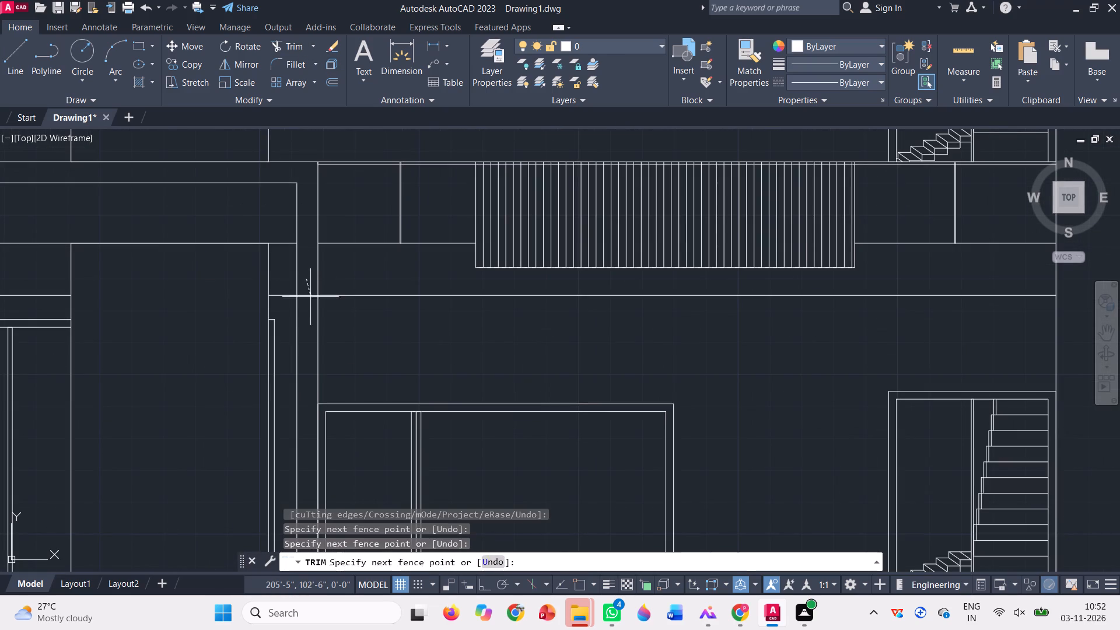
click(307, 310)
key(Escape)
Copy the tall left column of the elevation into the empty space beyond the building's right side.
scroll(386, 370, down, 1)
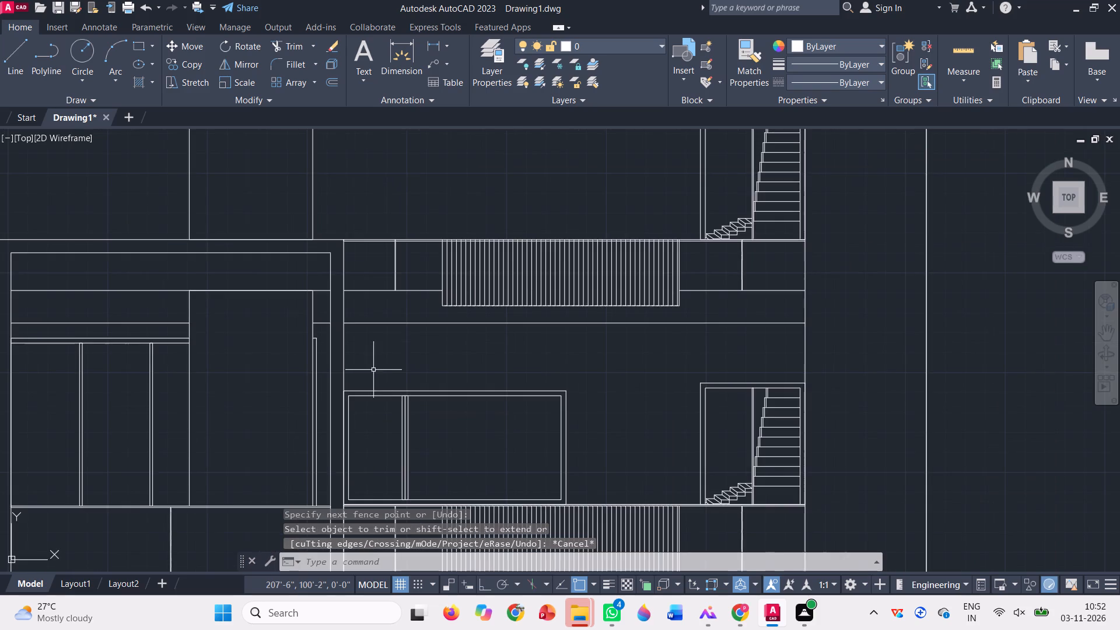
scroll(373, 370, down, 2)
scroll(463, 208, up, 1)
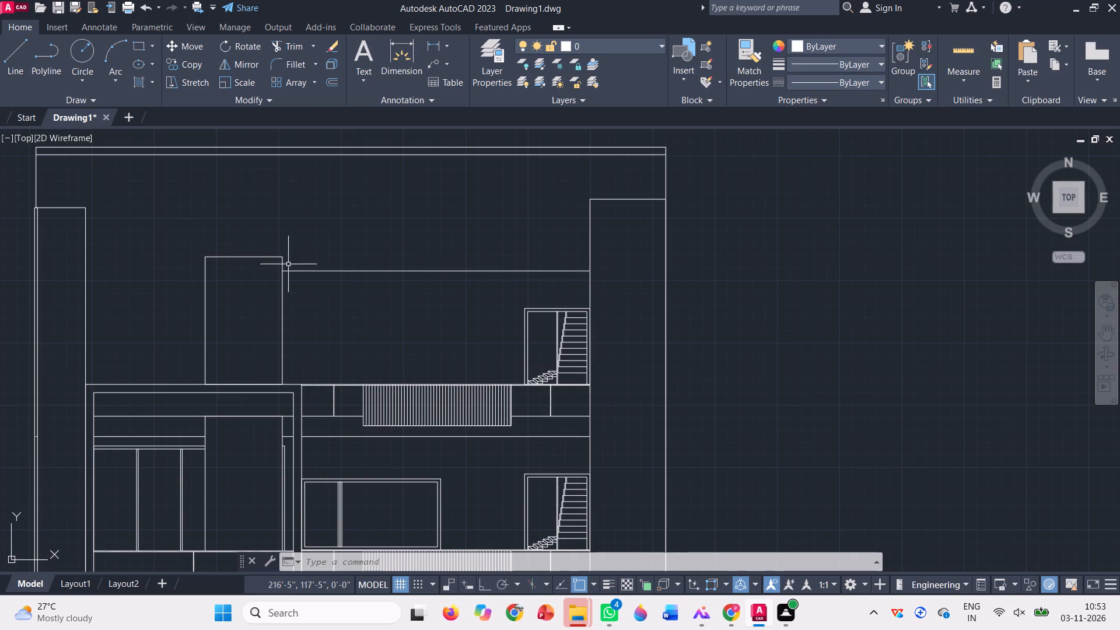
scroll(433, 261, down, 2)
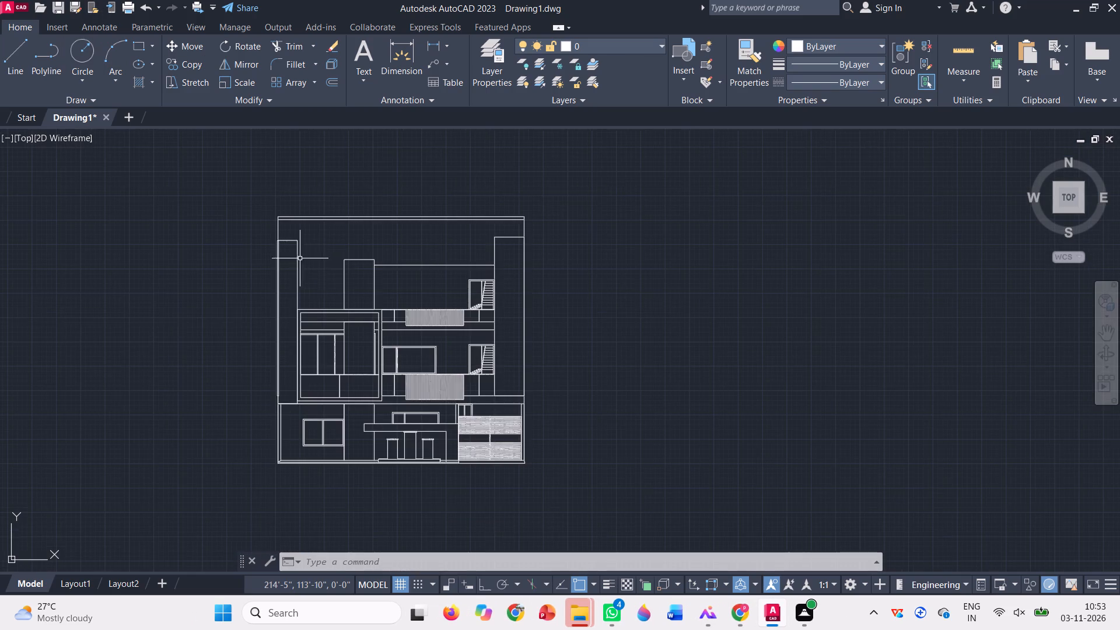
scroll(300, 258, up, 3)
click(309, 271)
click(176, 228)
scroll(274, 240, down, 3)
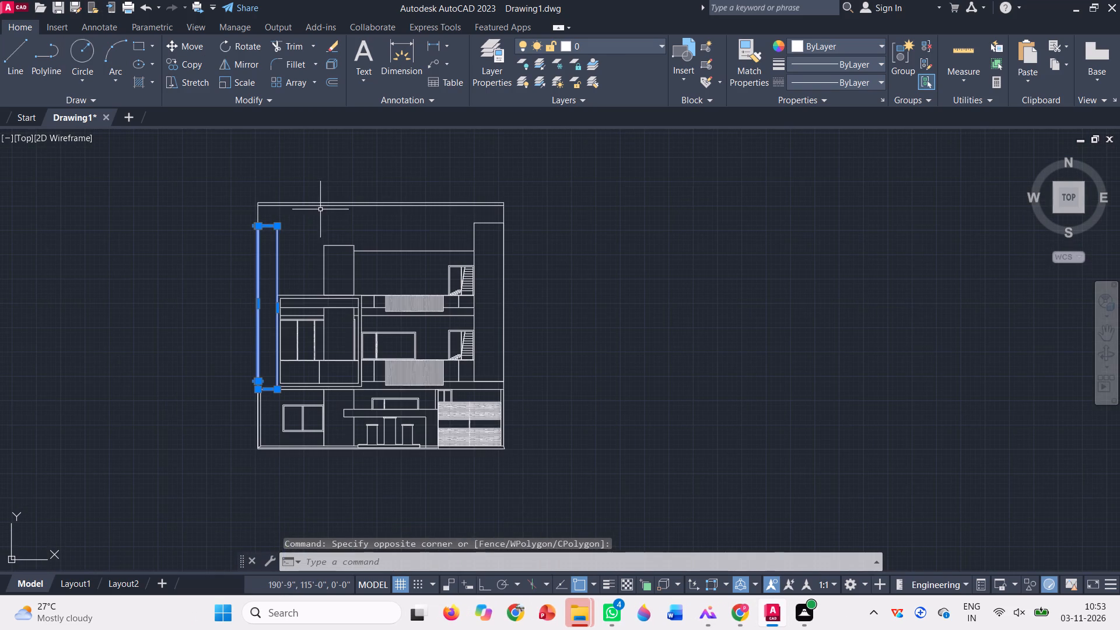
text(co)
key(space)
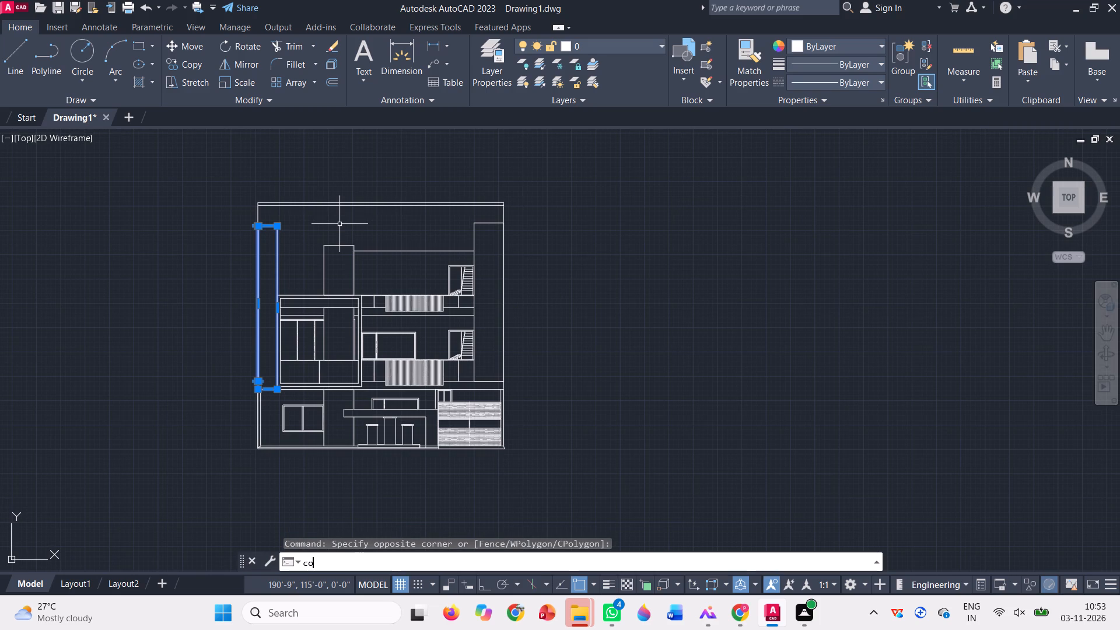
click(278, 234)
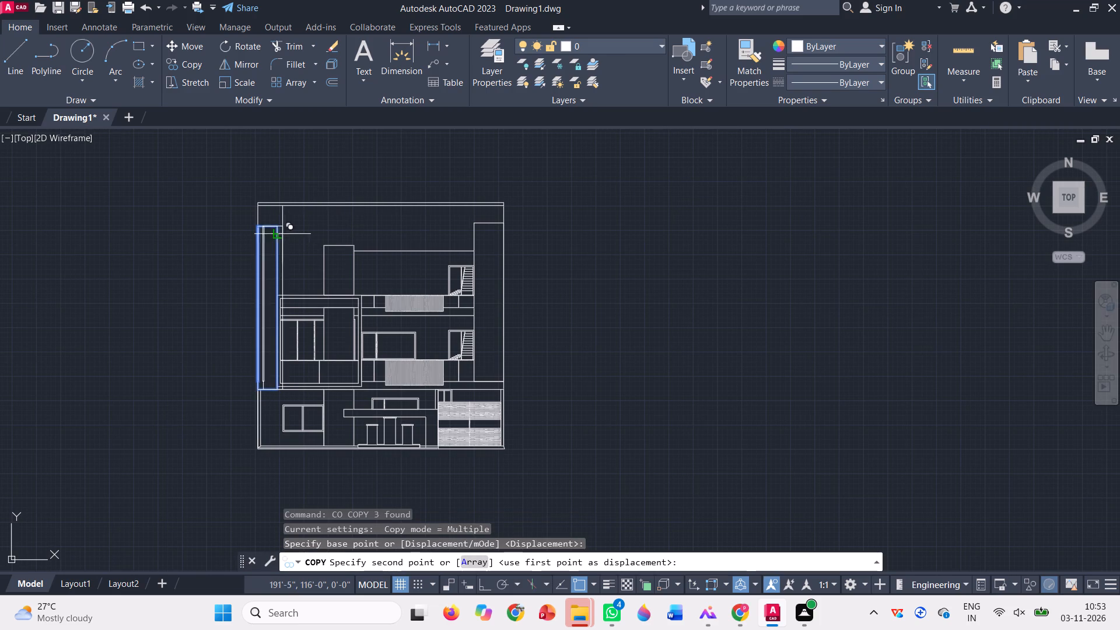
click(627, 225)
key(Escape)
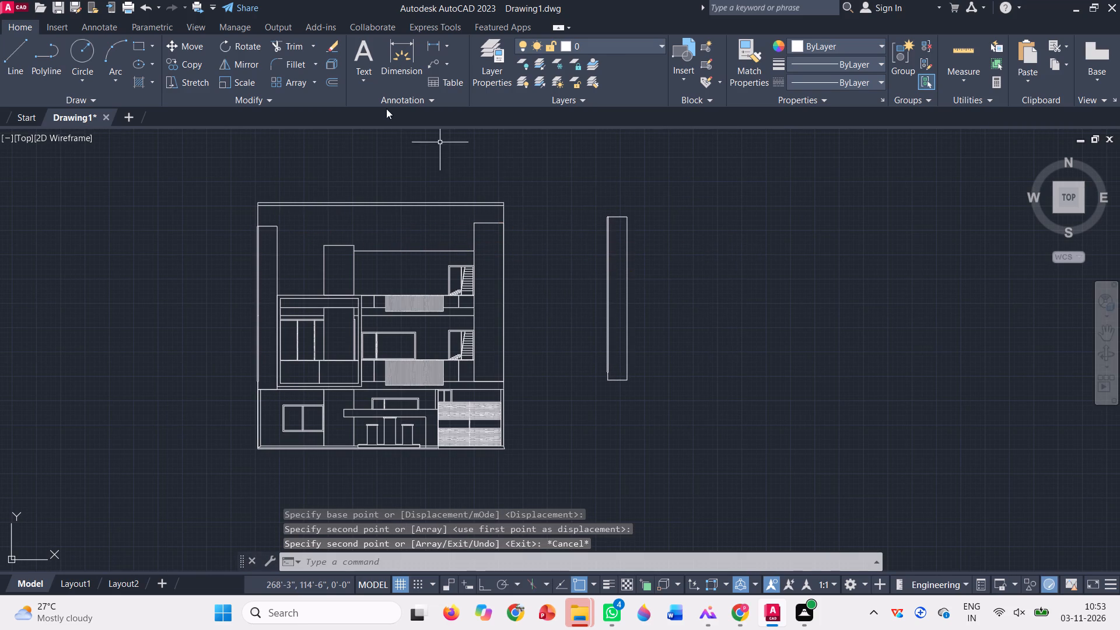
Rotate the copied column to 270° about its lower right corner with Ortho on, laying it horizontally.
click(240, 47)
click(686, 287)
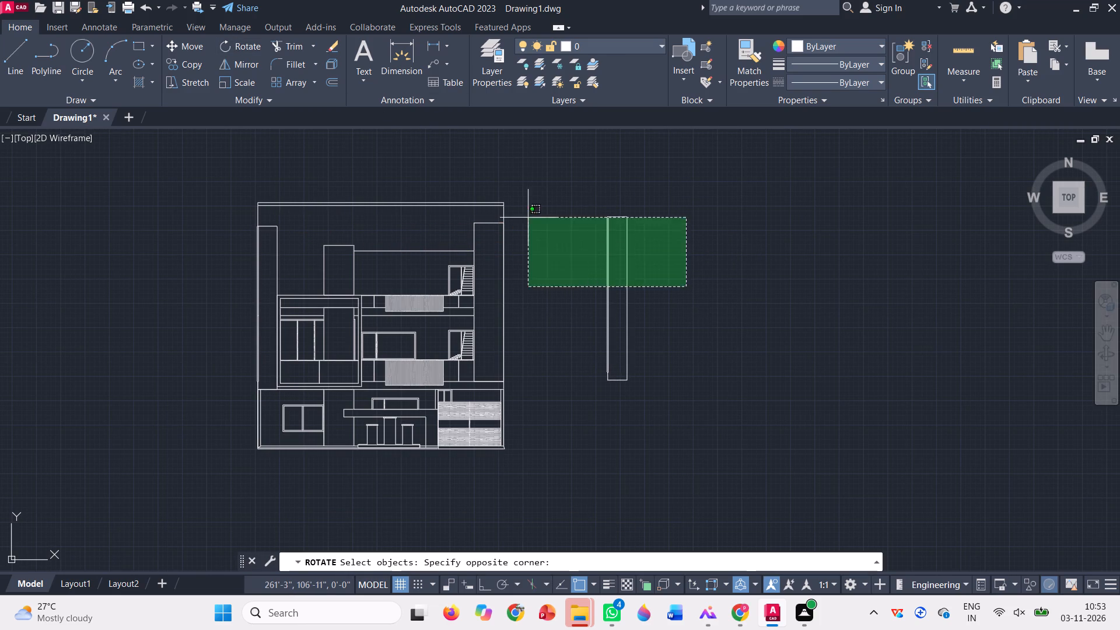
click(528, 217)
key(m)
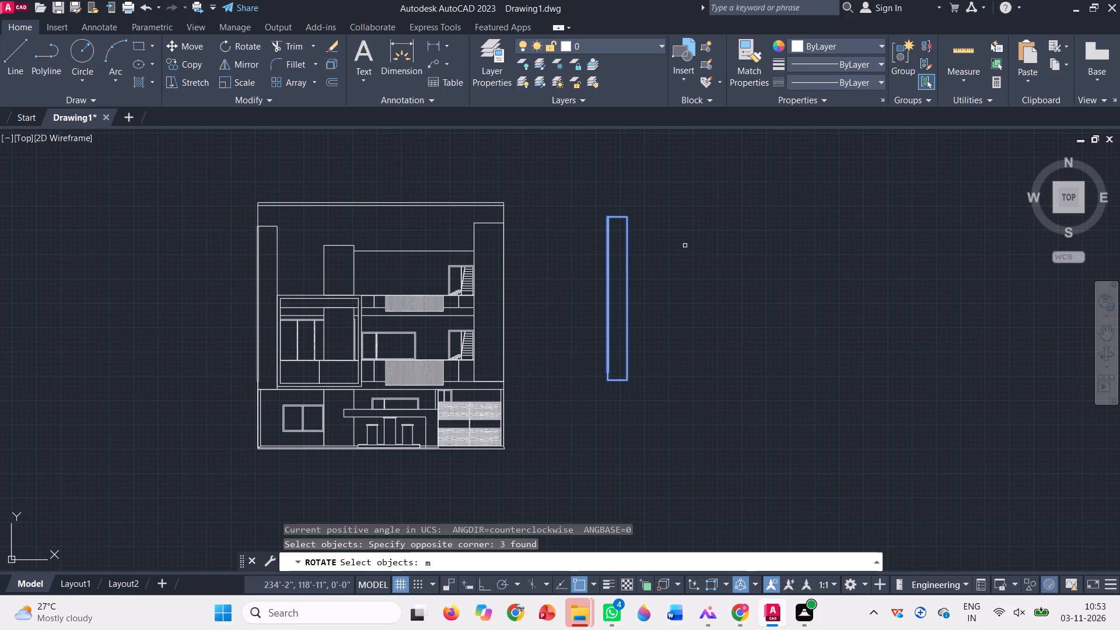
key(BackSpace)
key(space)
click(631, 381)
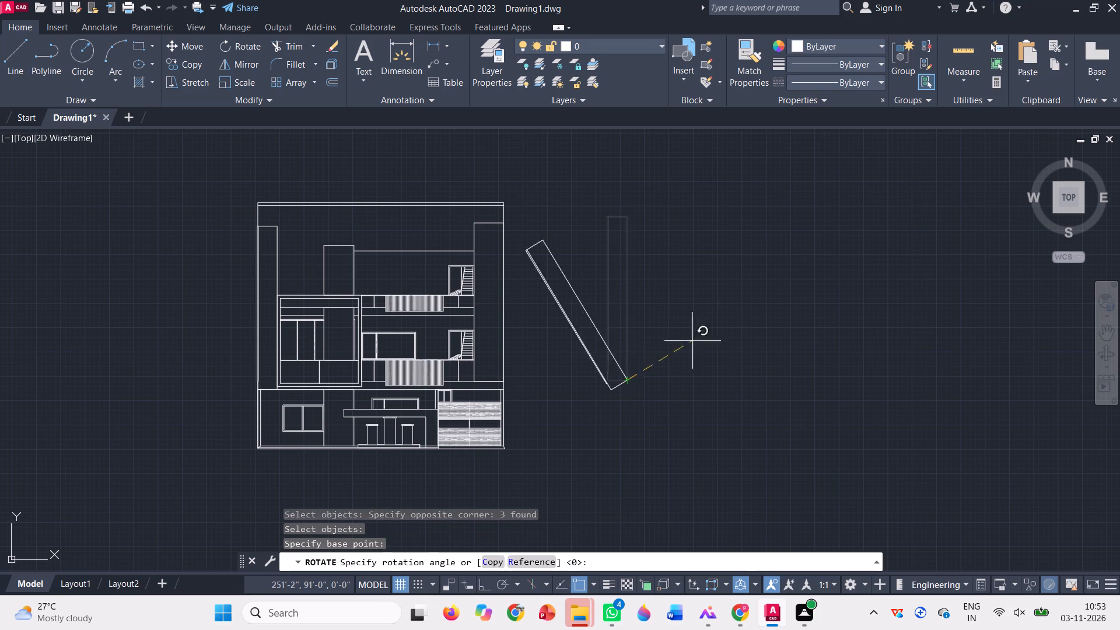
key(F8)
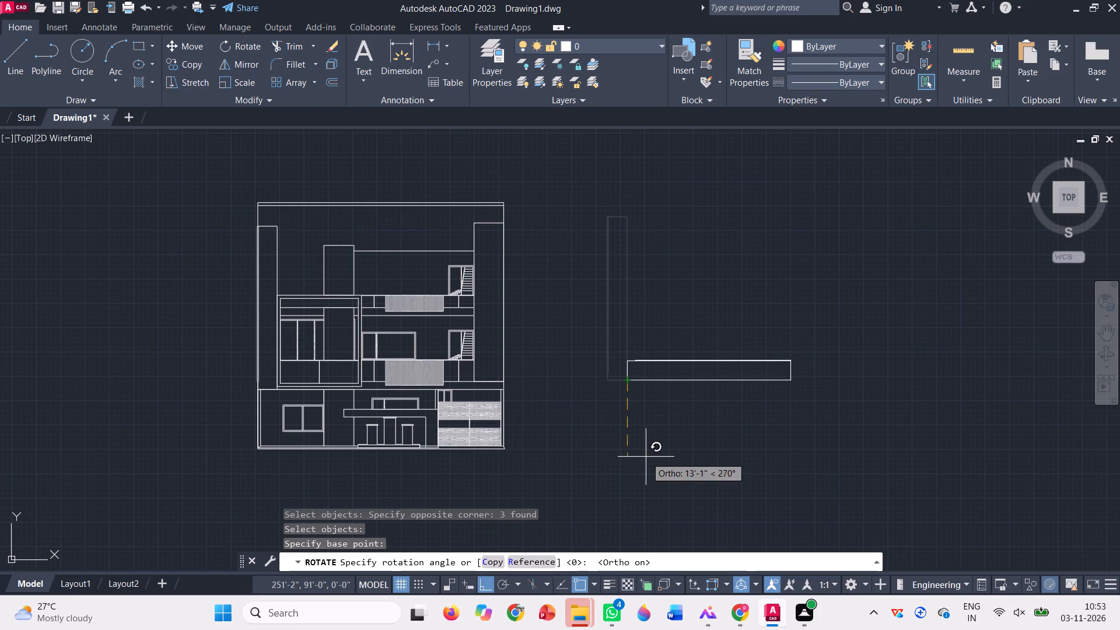
click(646, 457)
key(space)
scroll(637, 375, up, 3)
key(Escape)
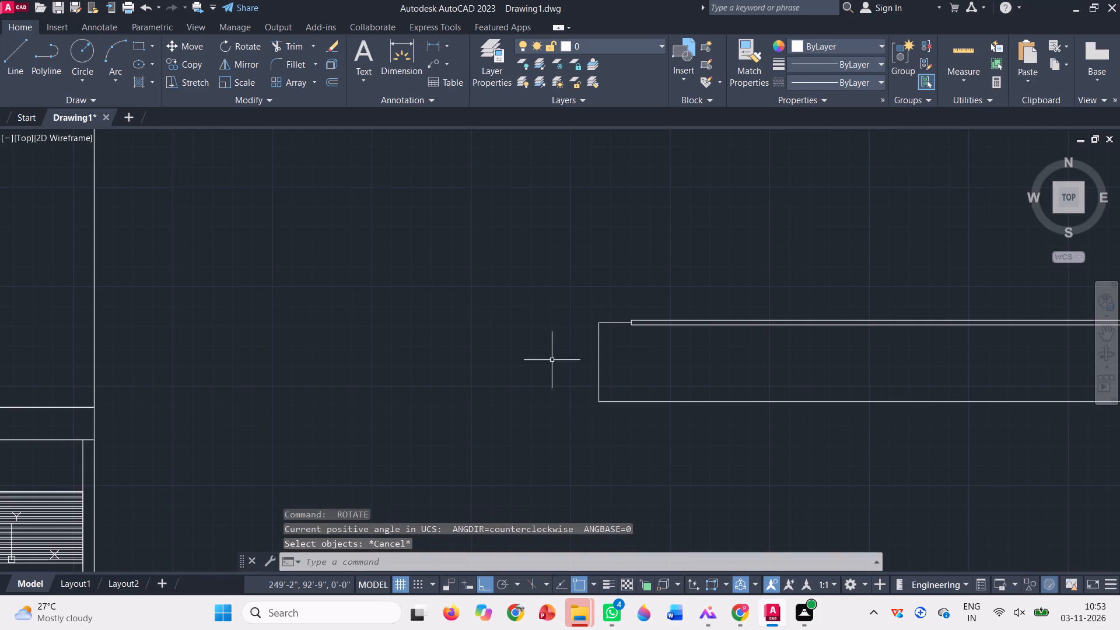
Draw a vertical line across the rotated column near its left end, extending past both long edges.
key(l)
key(Return)
click(709, 271)
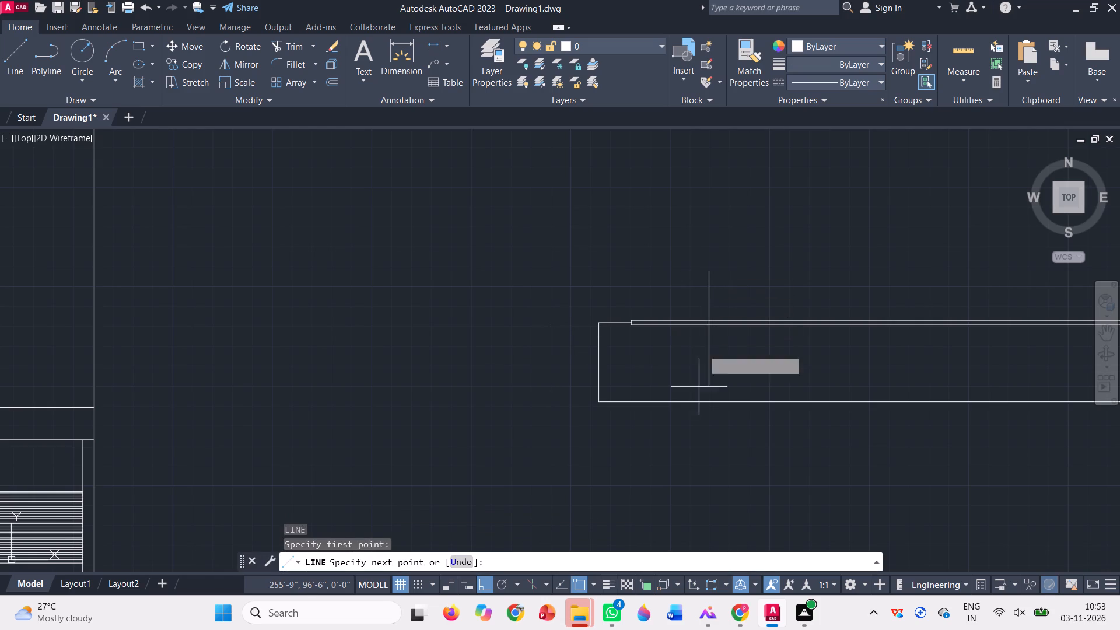
click(702, 469)
key(space)
Trim away the rotated column's left end beyond the vertical line, including the short leftover pieces.
click(283, 38)
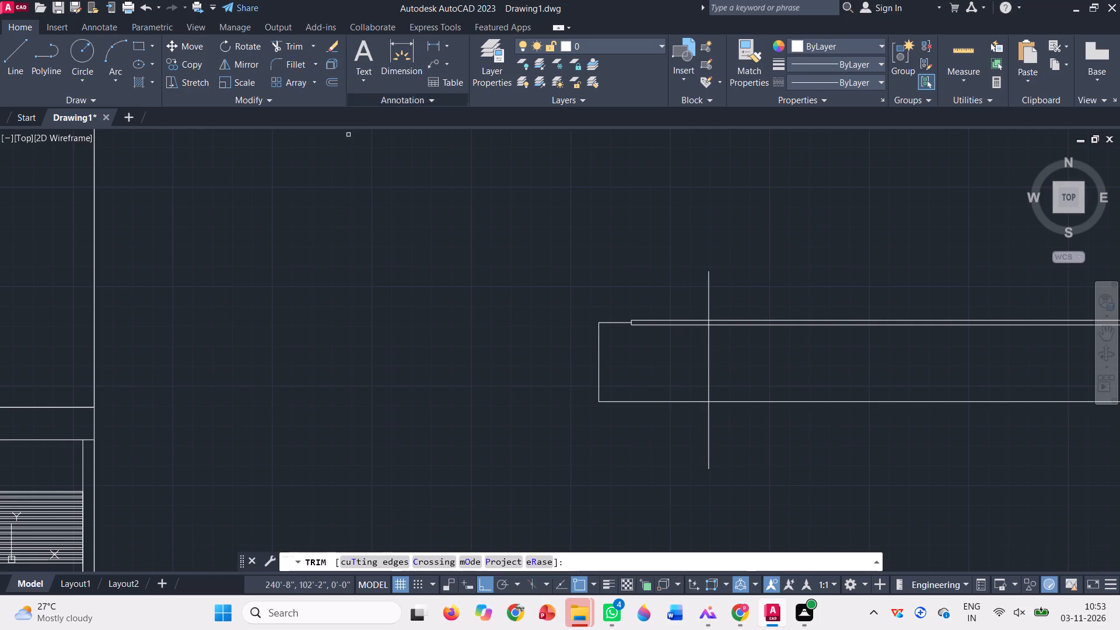
click(670, 285)
click(636, 486)
click(638, 327)
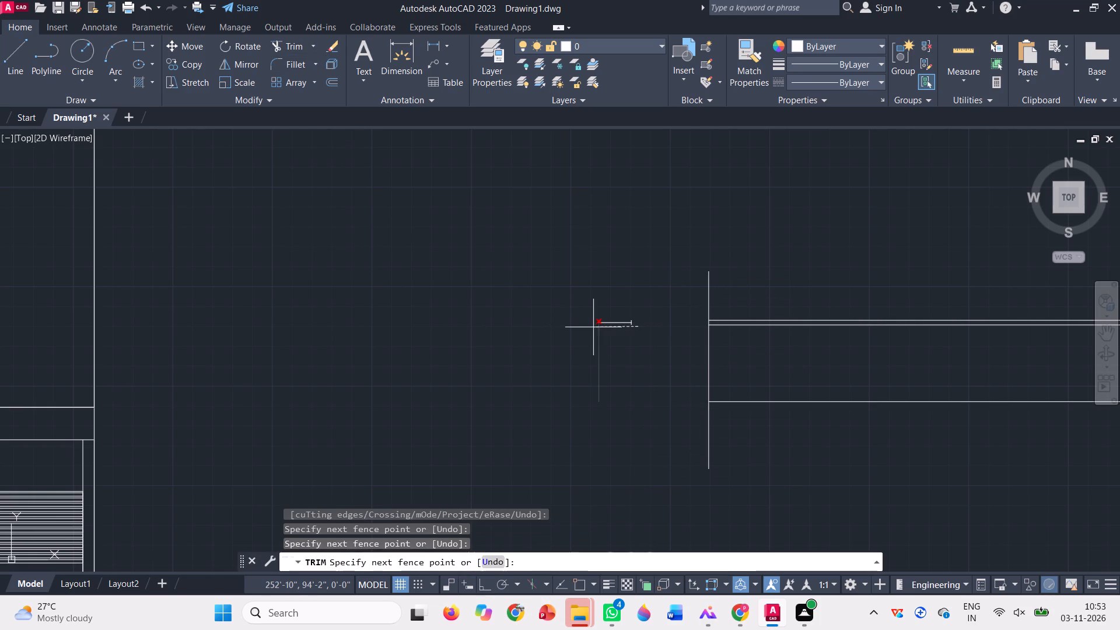
click(593, 327)
click(613, 326)
click(618, 303)
scroll(637, 326, up, 4)
drag(626, 296, 621, 296)
click(476, 331)
scroll(486, 313, down, 4)
scroll(525, 307, up, 4)
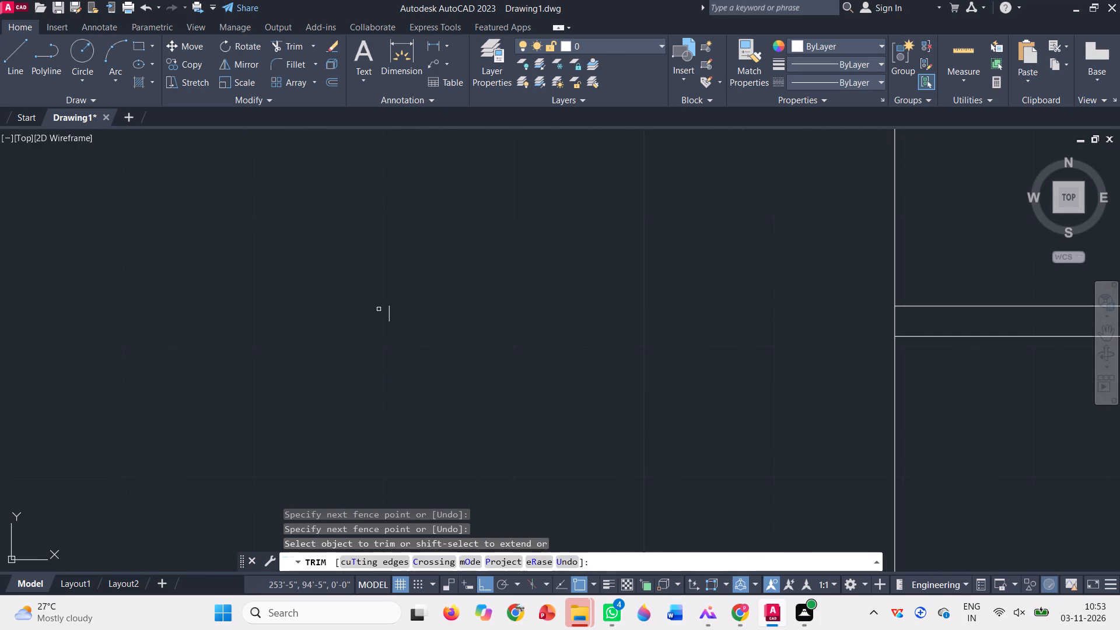
click(379, 309)
click(415, 317)
Trim the vertical line's overhanging ends above and below the horizontal rectangle.
scroll(405, 328, down, 5)
click(446, 318)
click(472, 301)
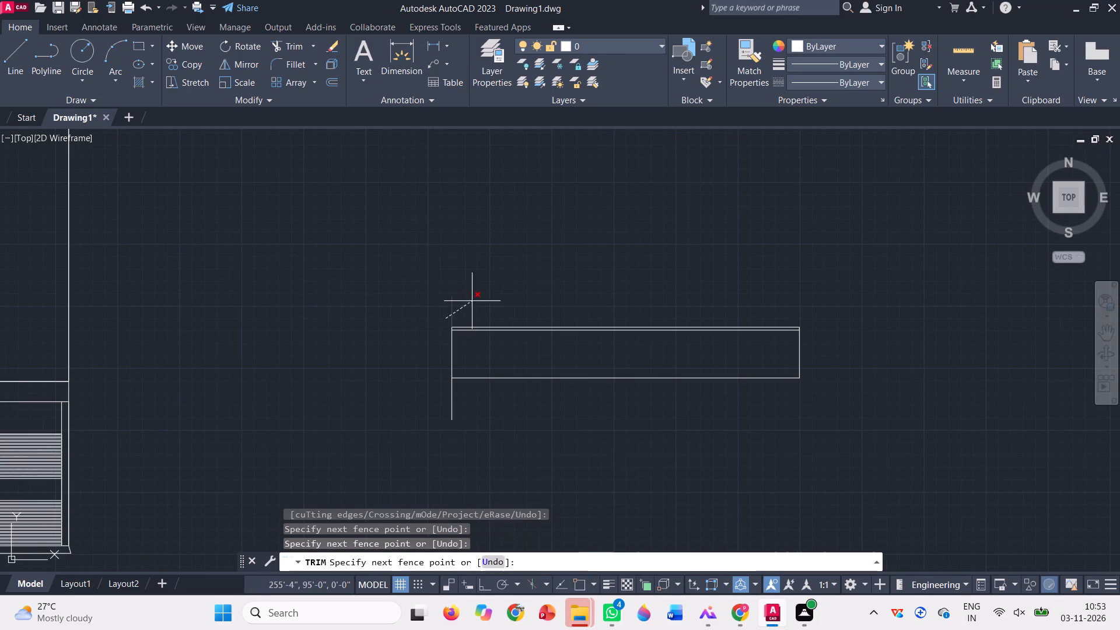
click(477, 418)
click(424, 402)
key(Escape)
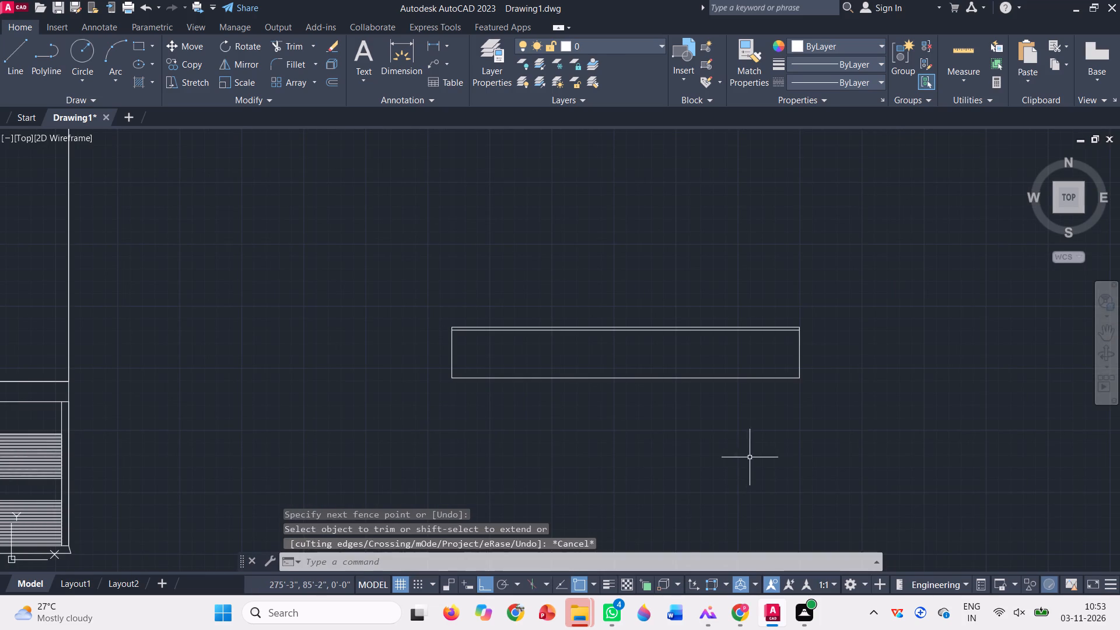
Move the horizontal band by its upper left corner to the top of the left column's inner vertical line, with Ortho off.
scroll(752, 456, down, 3)
click(806, 468)
click(677, 391)
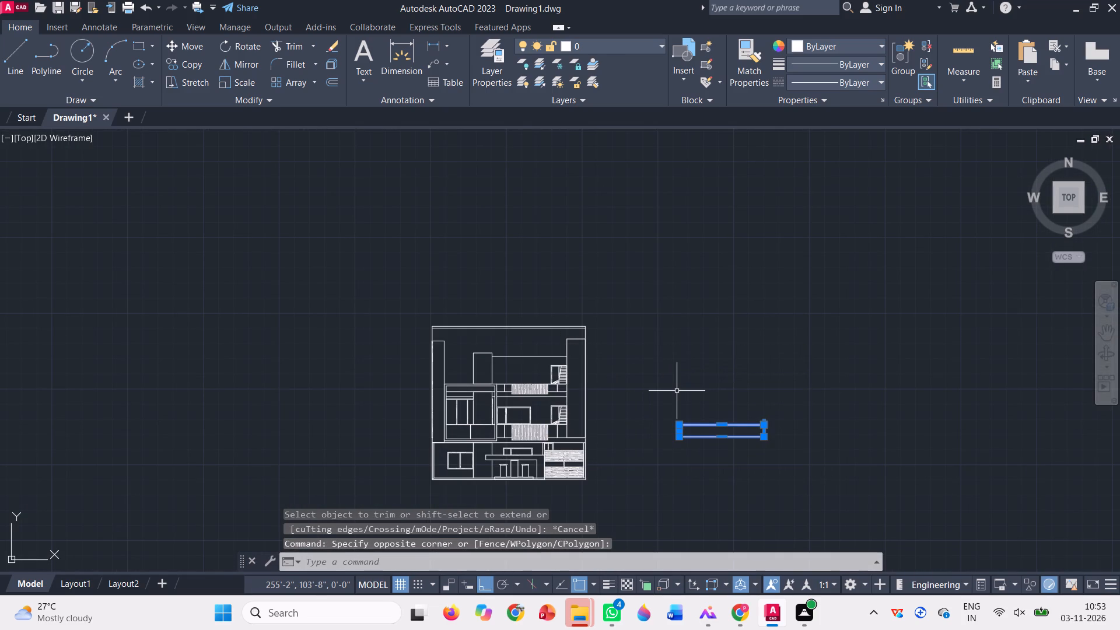
text(m)
key(space)
scroll(692, 442, up, 3)
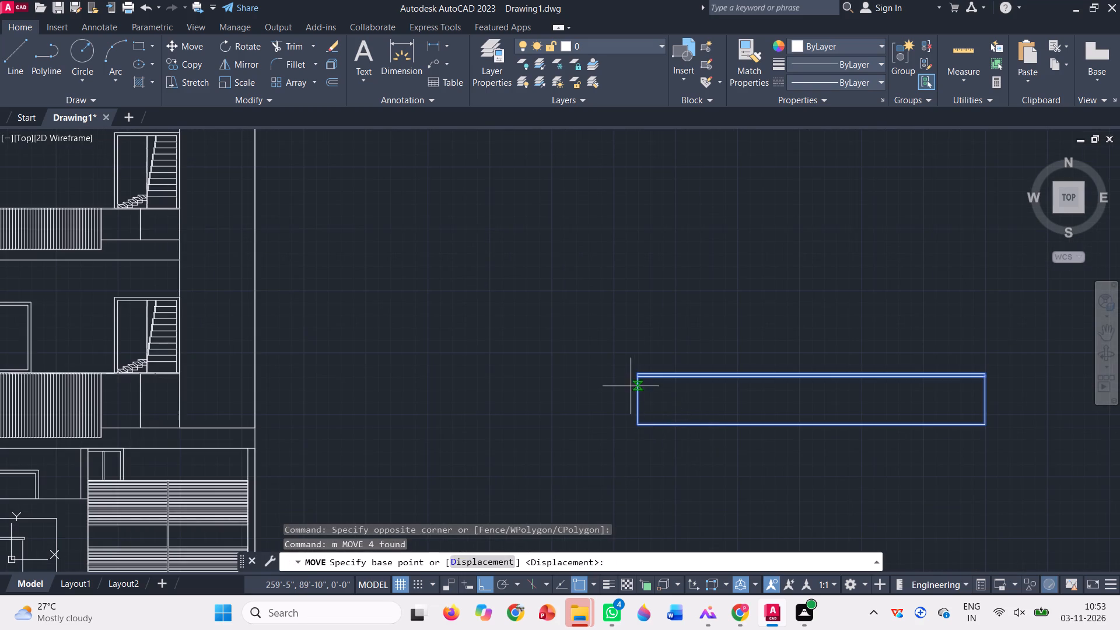
scroll(635, 377, up, 3)
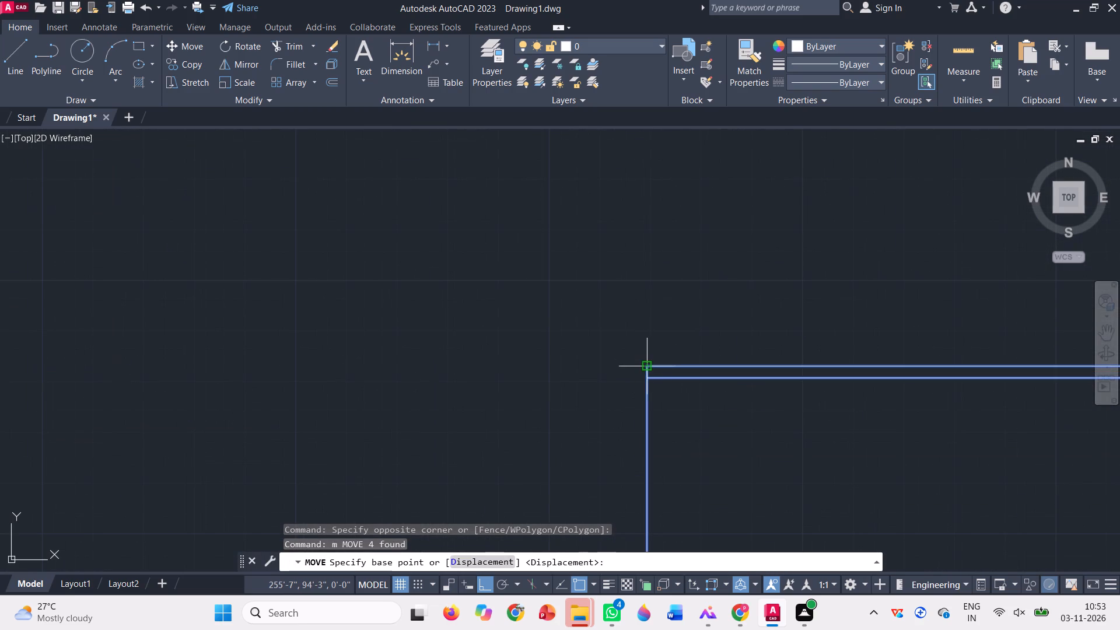
click(647, 367)
scroll(652, 300, down, 5)
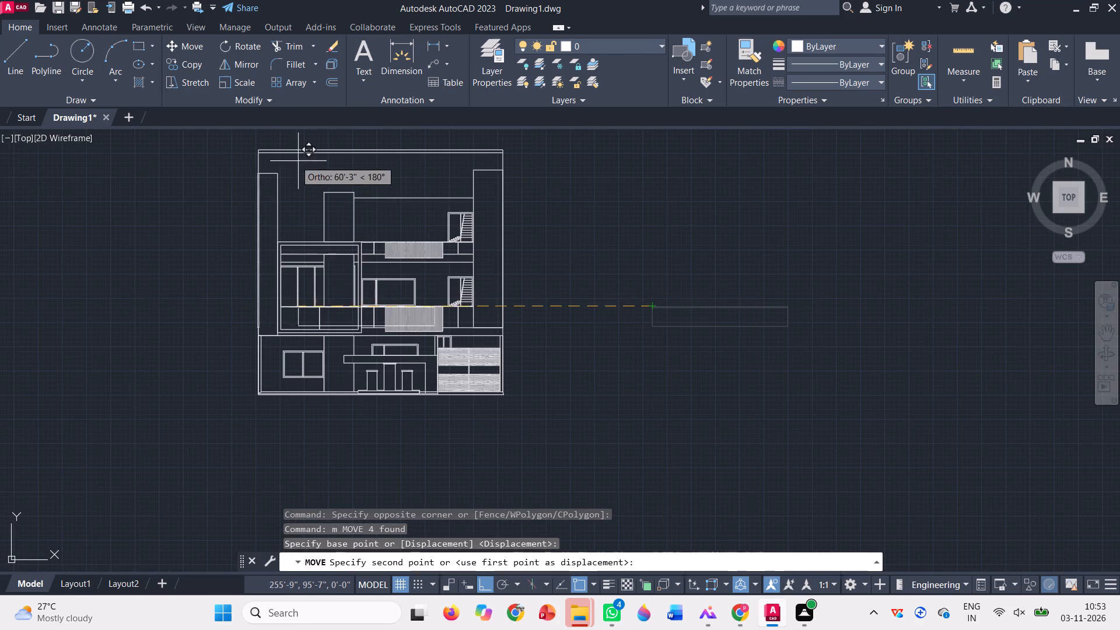
scroll(264, 168, up, 3)
key(F8)
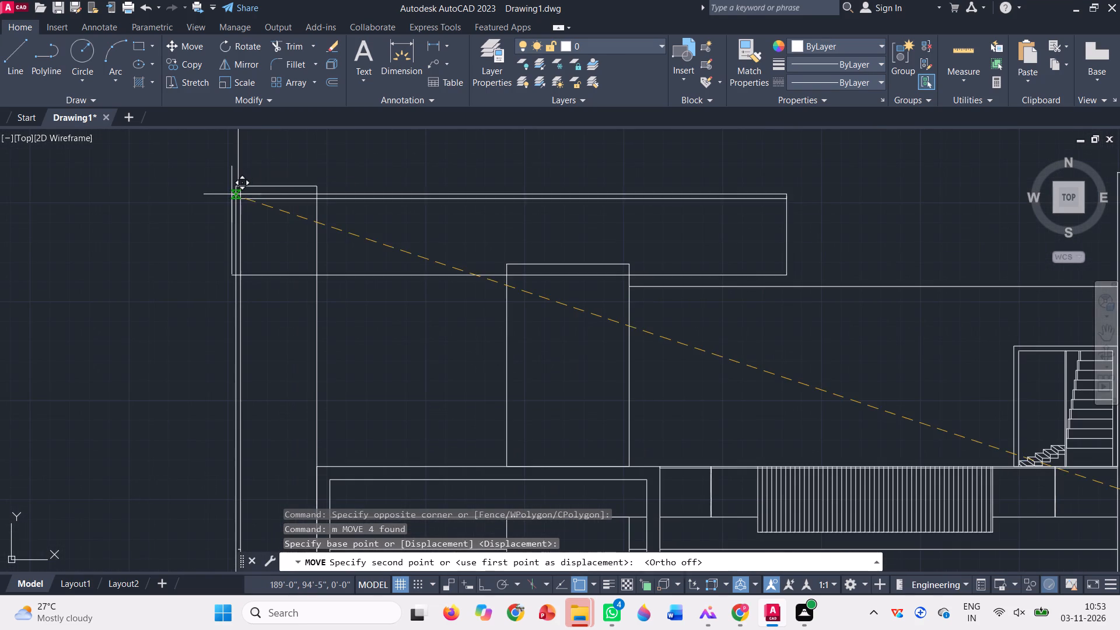
scroll(253, 178, up, 4)
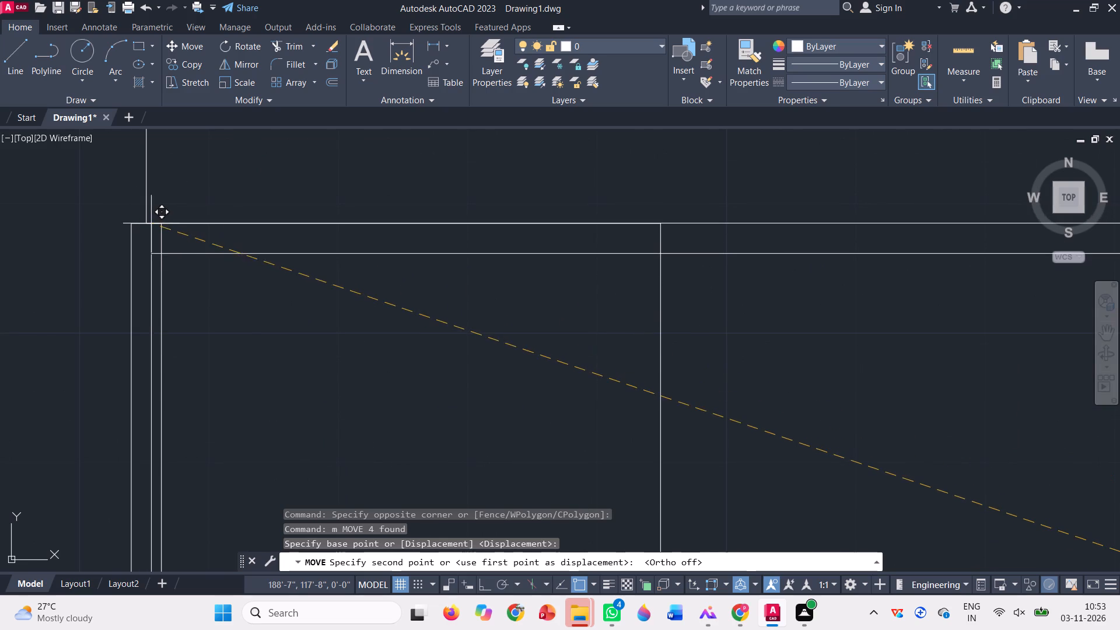
click(165, 227)
scroll(256, 229, down, 3)
scroll(342, 248, down, 2)
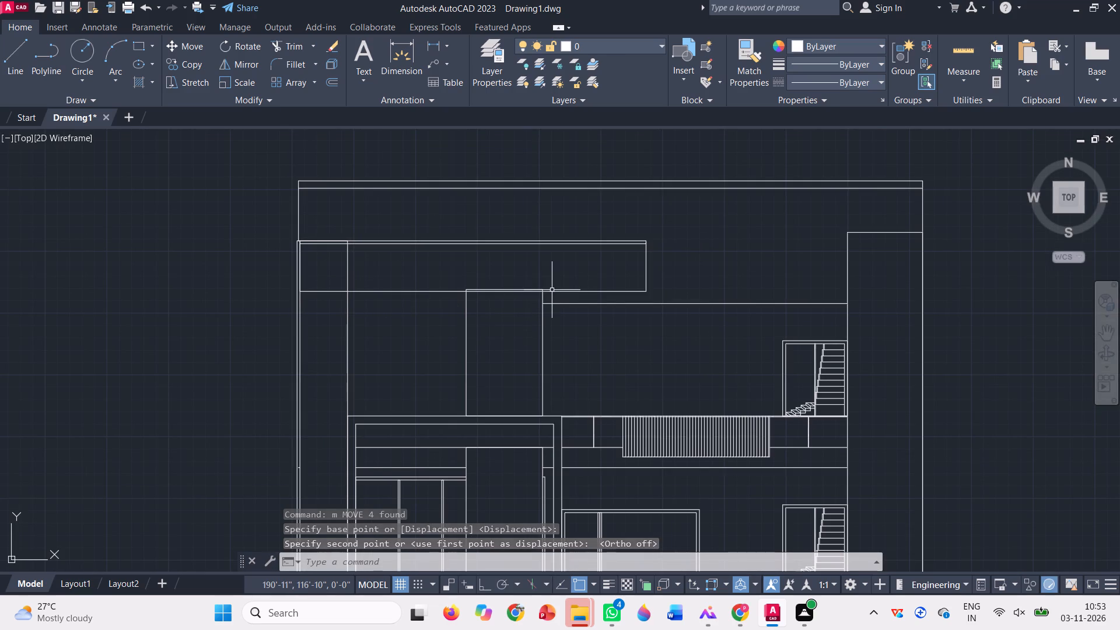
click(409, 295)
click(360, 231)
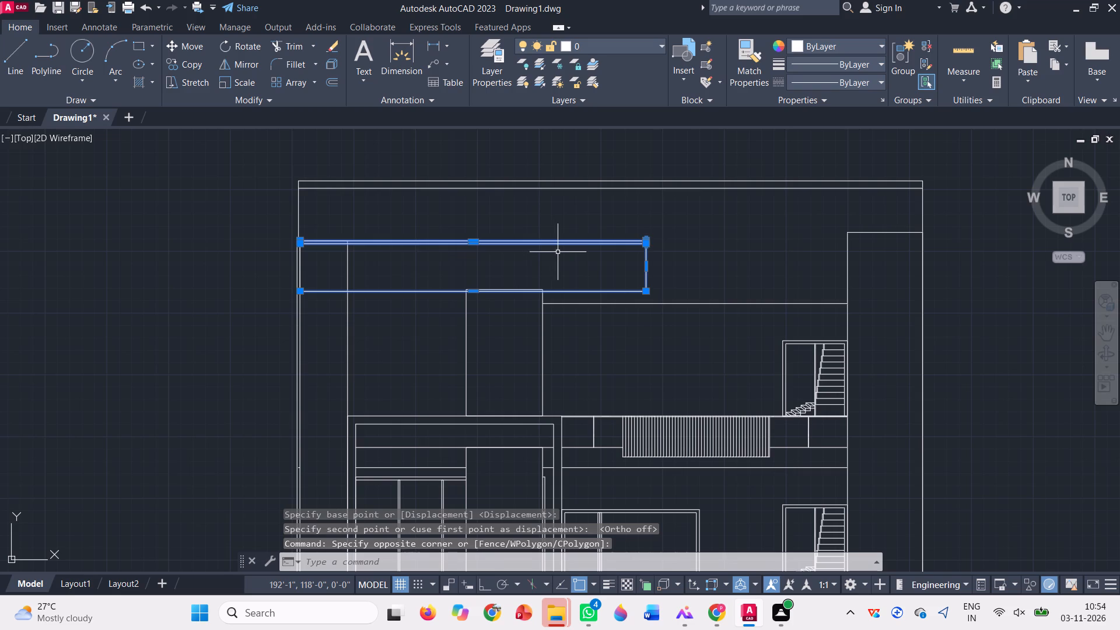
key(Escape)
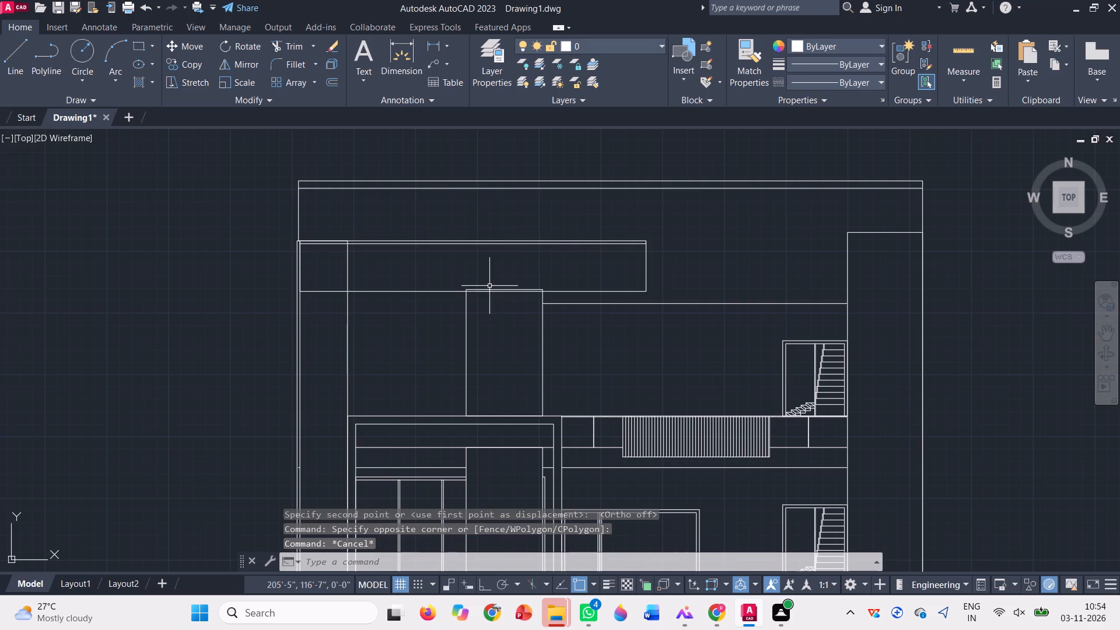
Trim the overlapping lines where the horizontal band crosses the top of the left column, including the column's right edge and band's lower edge.
click(288, 48)
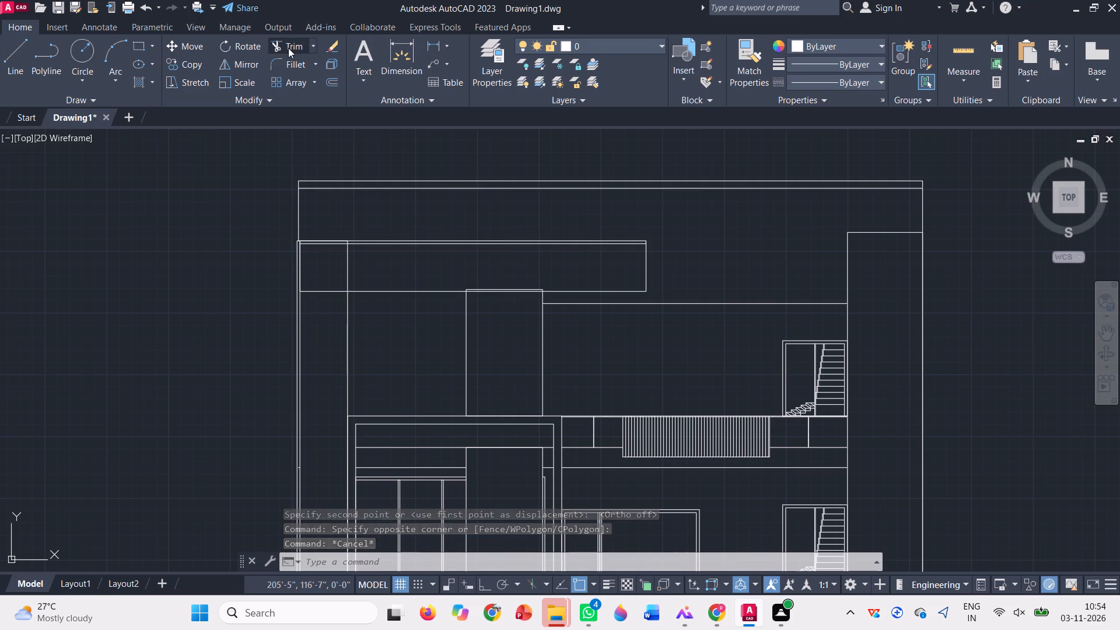
scroll(316, 231, up, 3)
scroll(246, 271, up, 3)
click(246, 269)
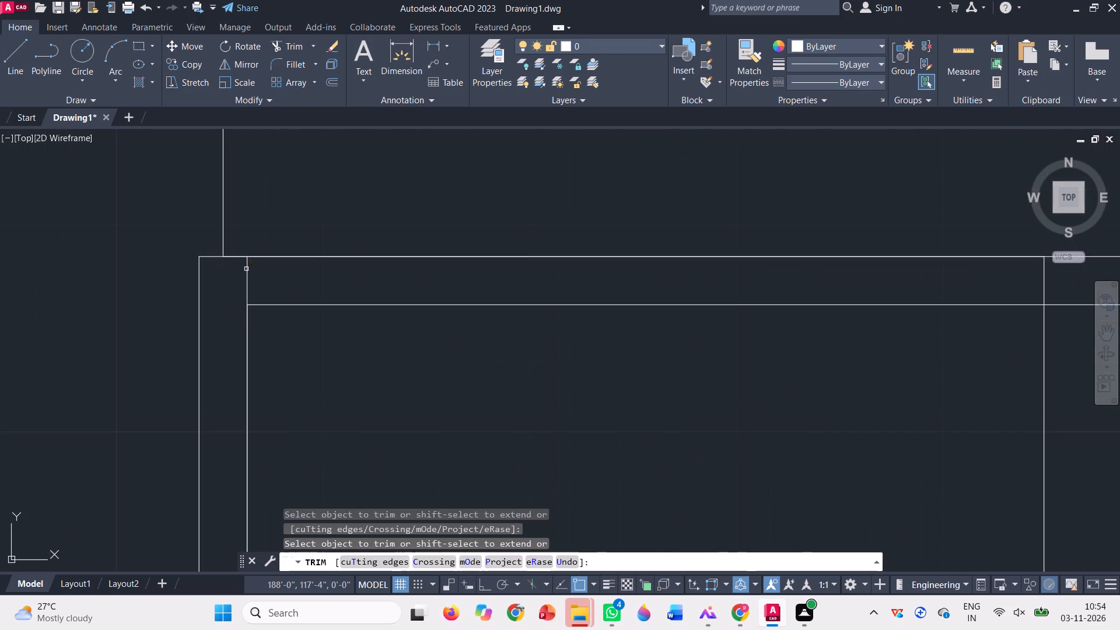
click(253, 271)
click(236, 273)
scroll(236, 276, down, 3)
scroll(278, 358, down, 2)
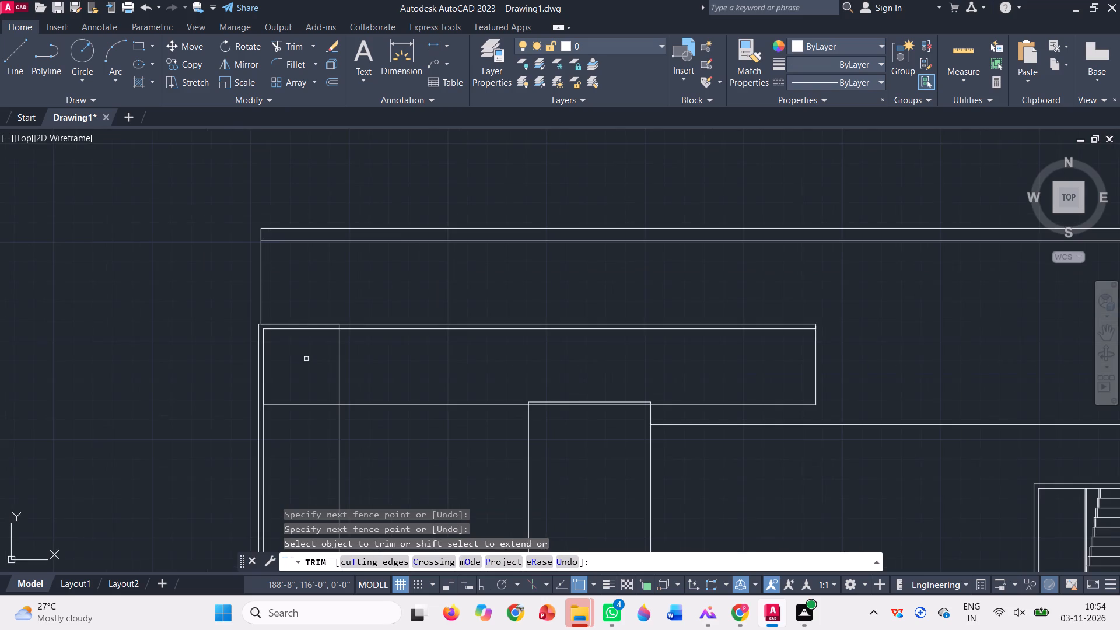
click(341, 365)
click(297, 421)
click(301, 369)
Trim the band's top edge beyond the left column and the short vertical stub below the column's top line.
drag(342, 323, 347, 303)
scroll(347, 303, up, 3)
scroll(310, 397, up, 3)
click(310, 397)
click(335, 399)
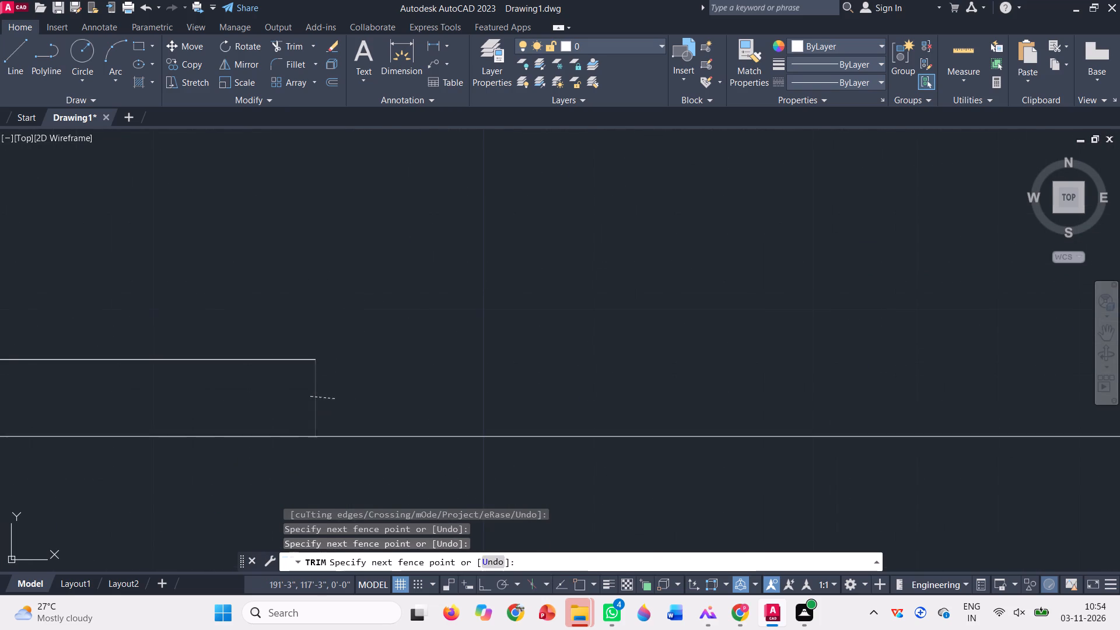
scroll(335, 338, down, 4)
scroll(297, 262, down, 3)
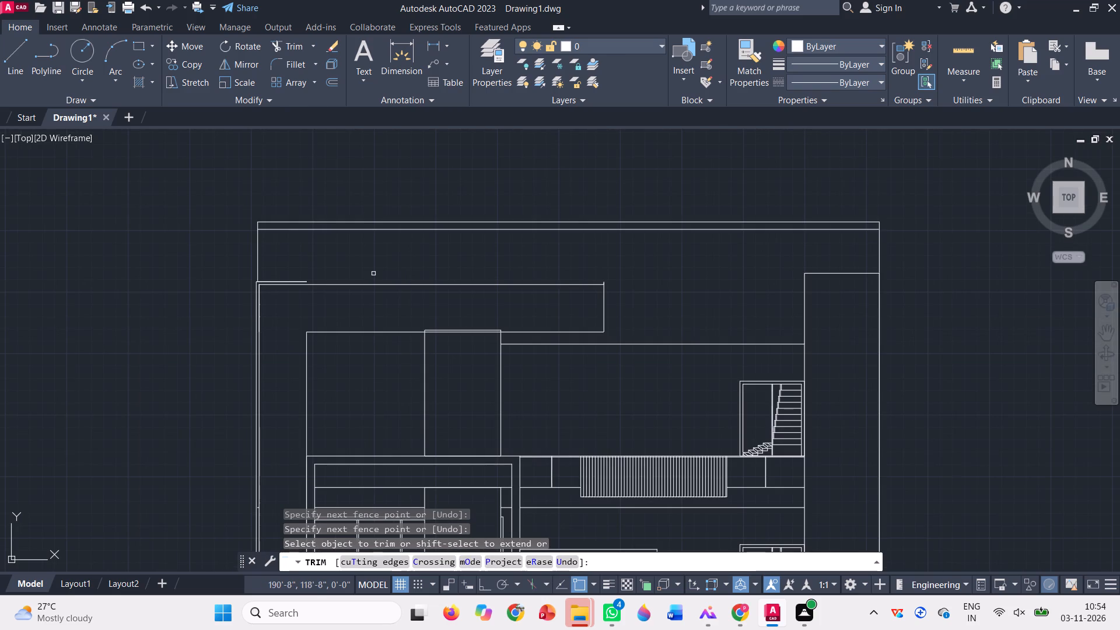
key(Escape)
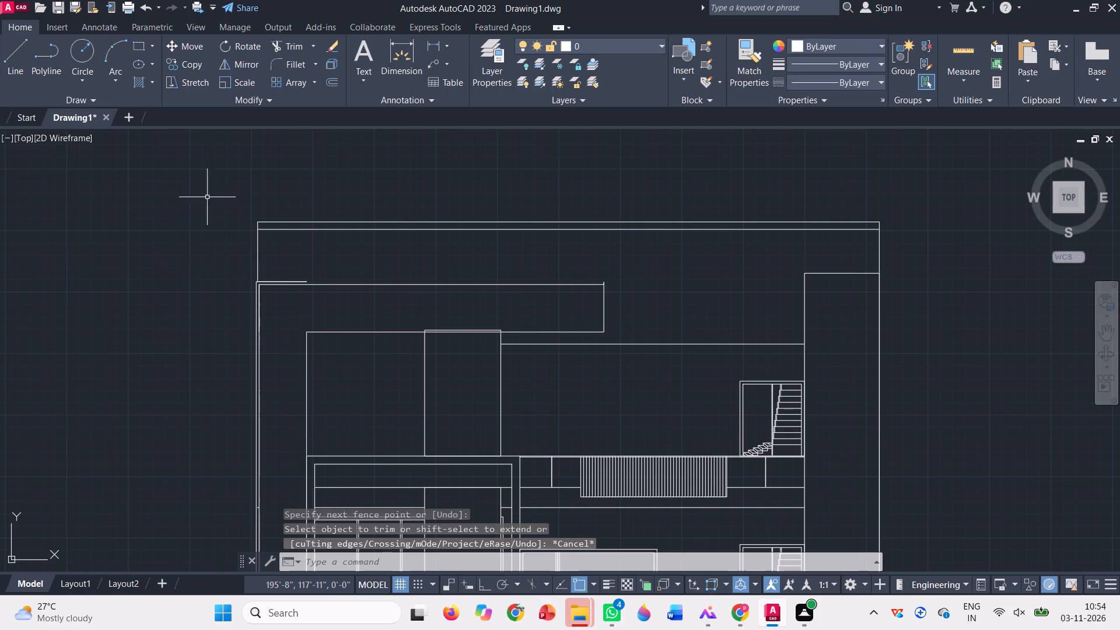
Extend the left column's top line to the far end of the horizontal band.
click(314, 49)
click(296, 95)
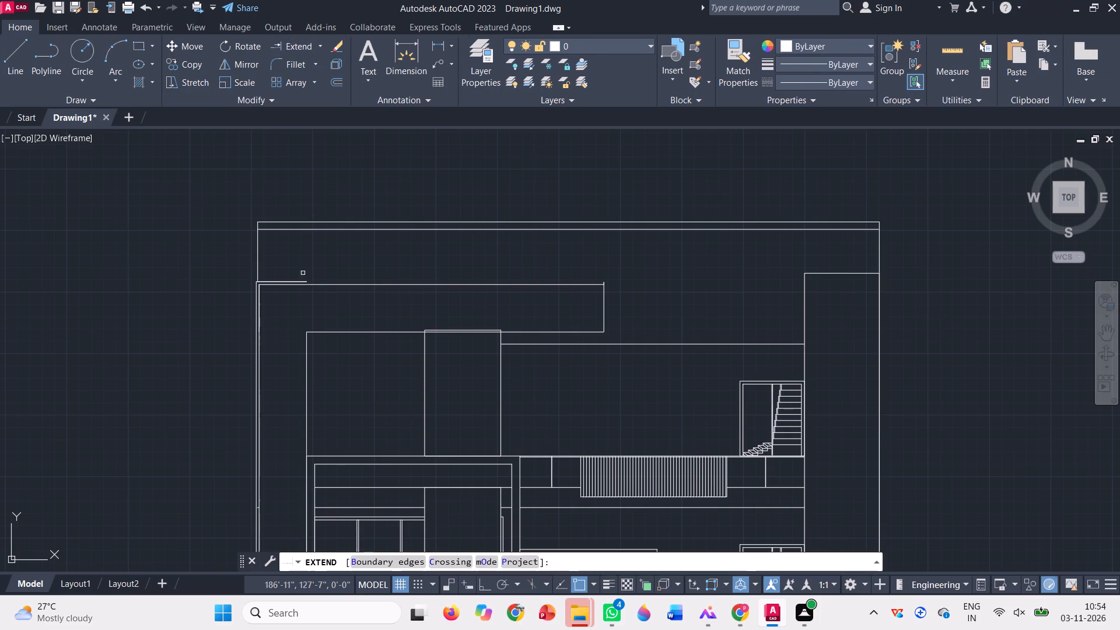
scroll(296, 296, up, 3)
click(290, 243)
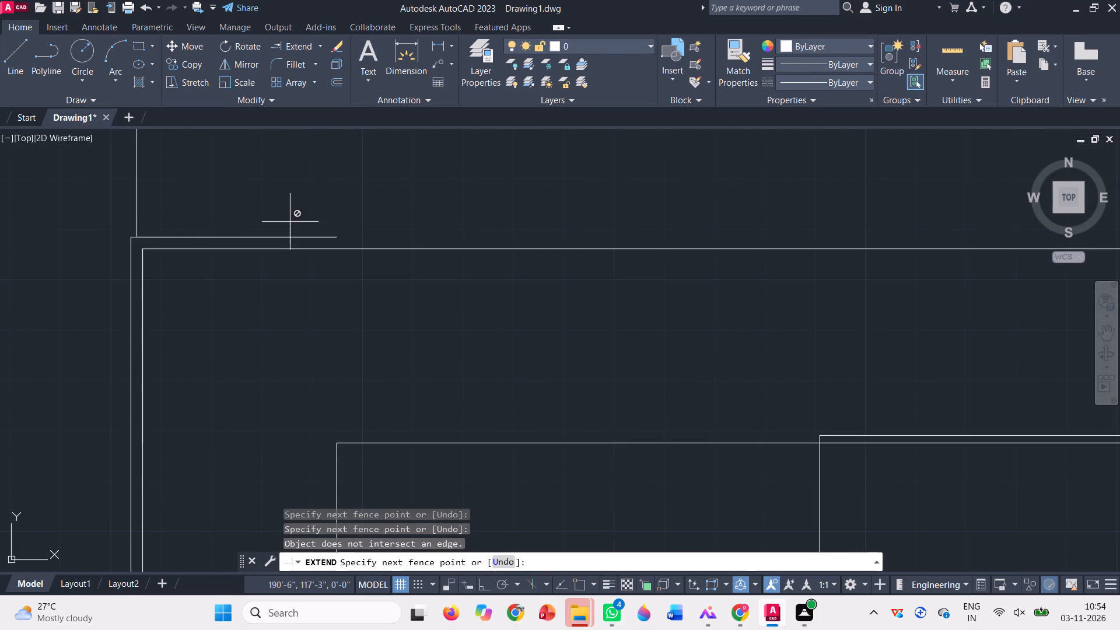
scroll(289, 222, down, 1)
click(289, 222)
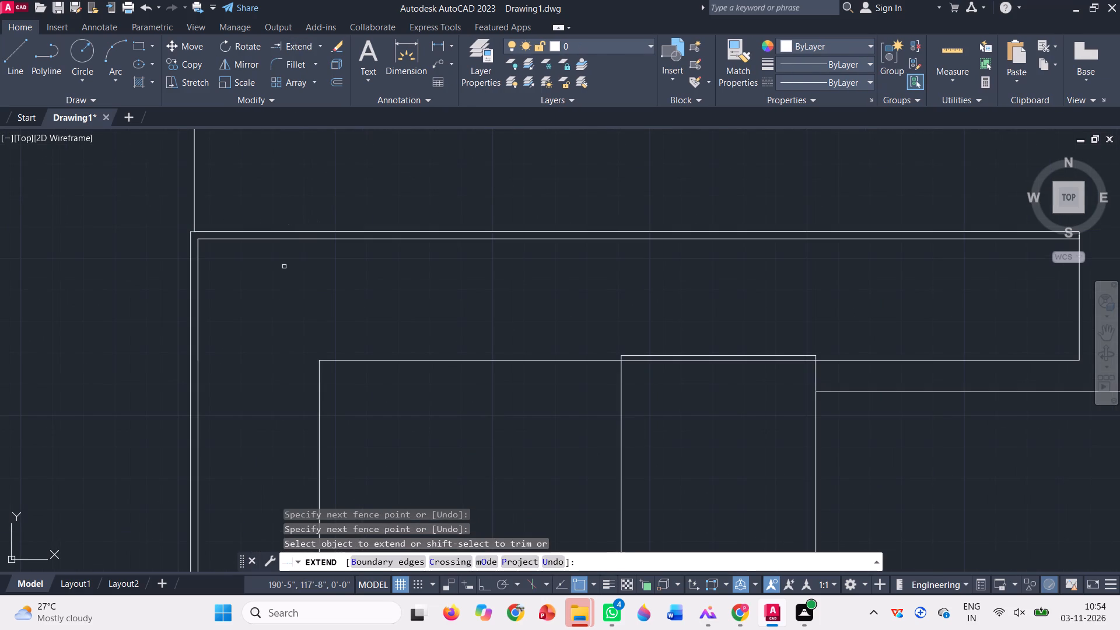
key(Escape)
Trim the upper-storey rectangle's top edge and both side ends that project above the band's lower edge.
scroll(268, 296, down, 3)
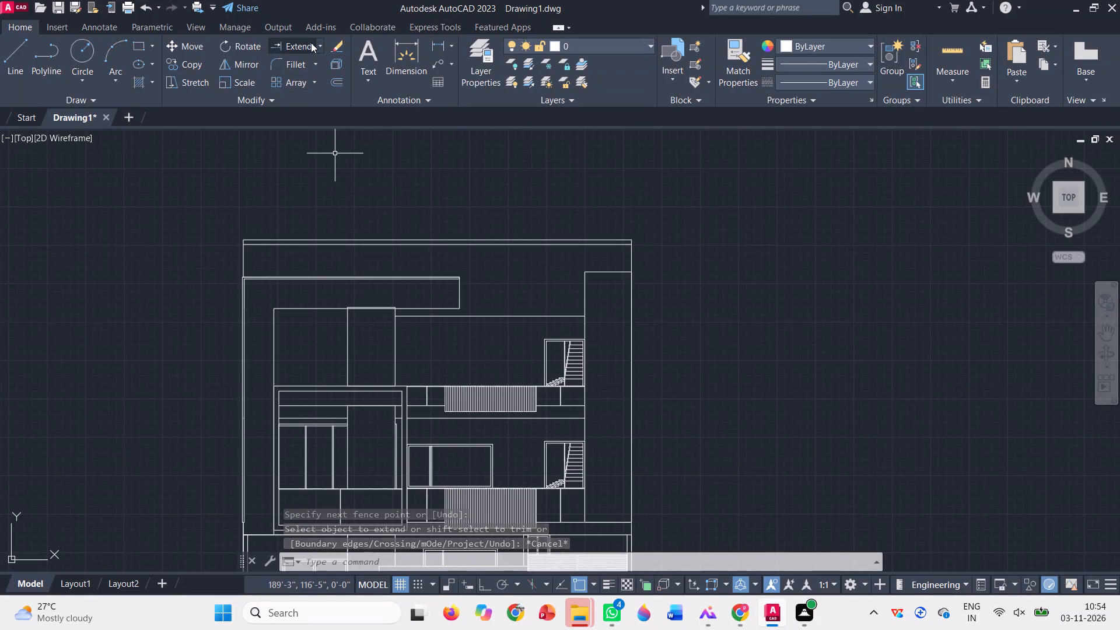
click(317, 49)
click(304, 78)
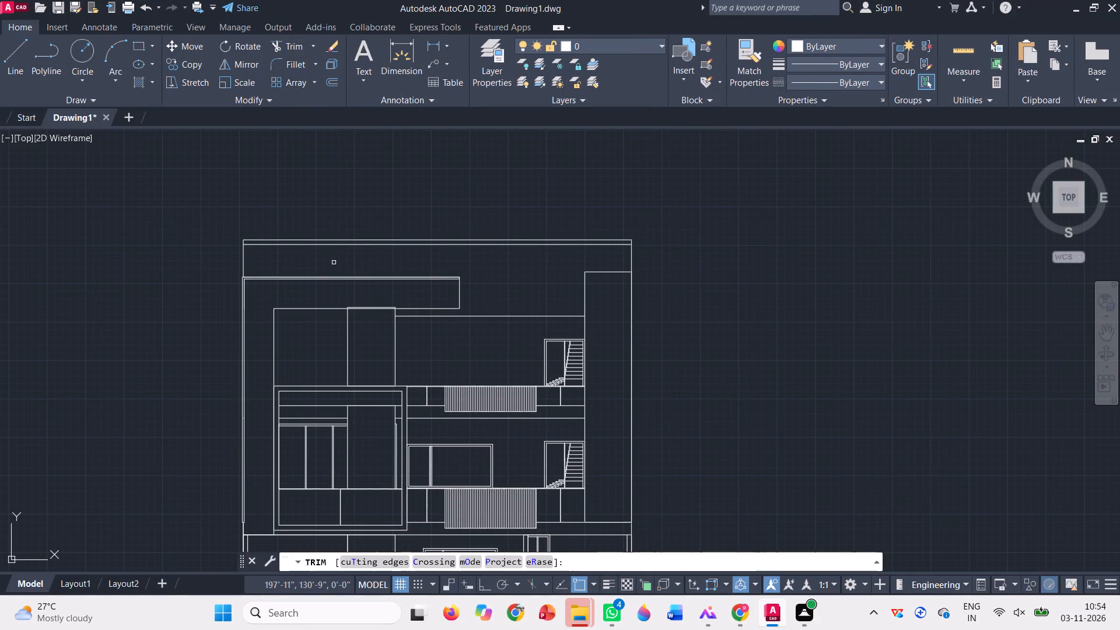
scroll(358, 302, up, 4)
scroll(290, 353, up, 3)
click(247, 302)
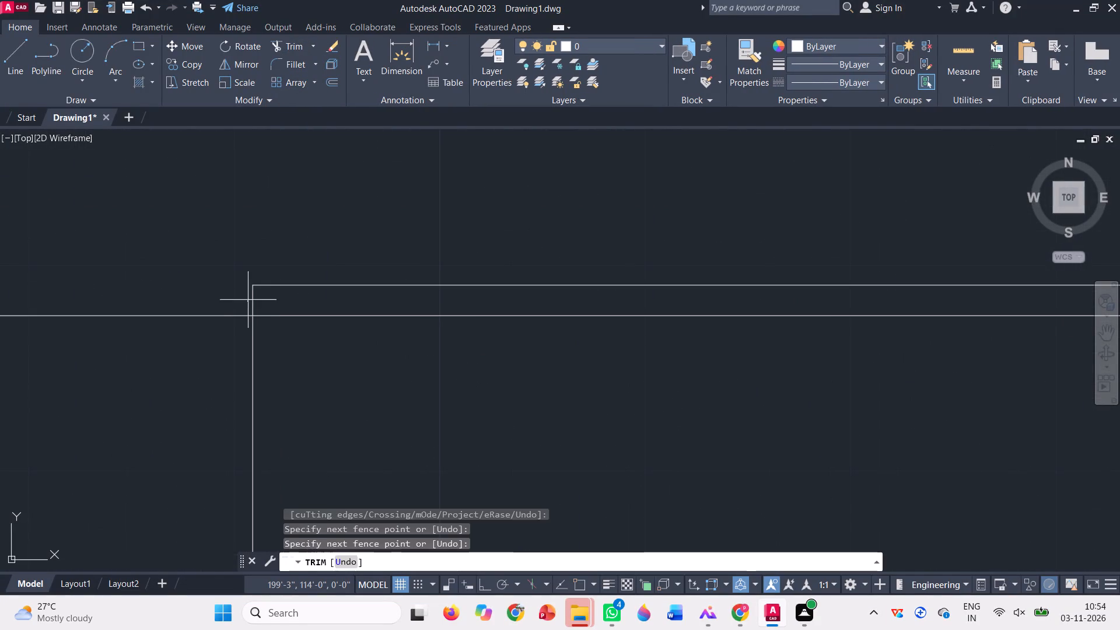
click(300, 260)
scroll(260, 281, down, 3)
scroll(573, 282, up, 4)
click(565, 285)
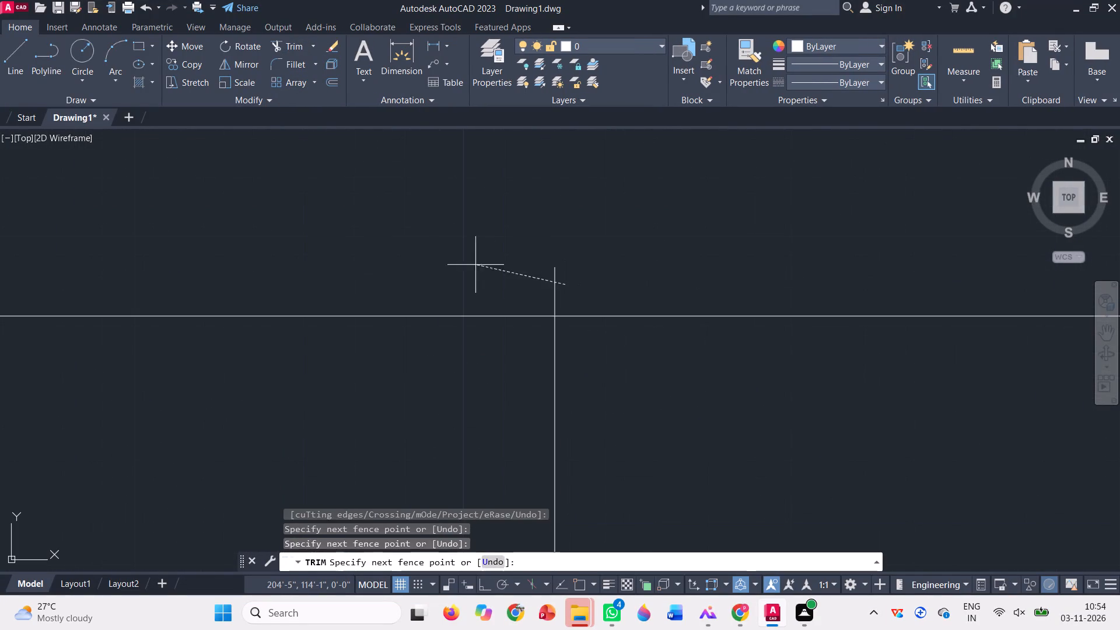
click(475, 265)
scroll(482, 264, down, 7)
key(Escape)
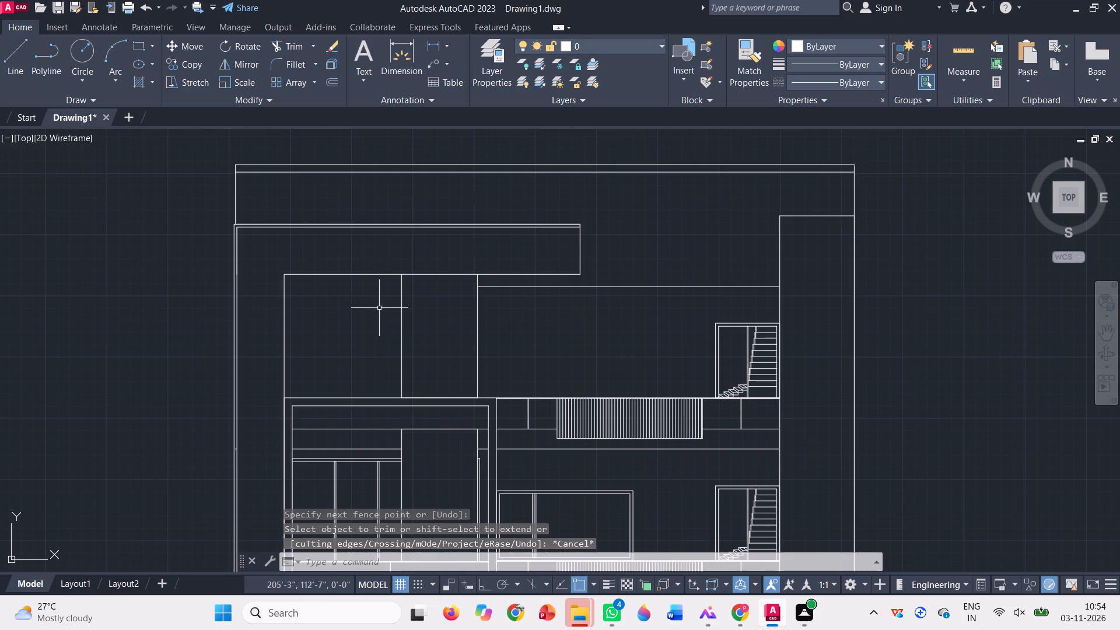
Copy the middle-storey window from its lower left corner straight up onto the upper storey's floor line with Ortho on.
scroll(376, 309, down, 1)
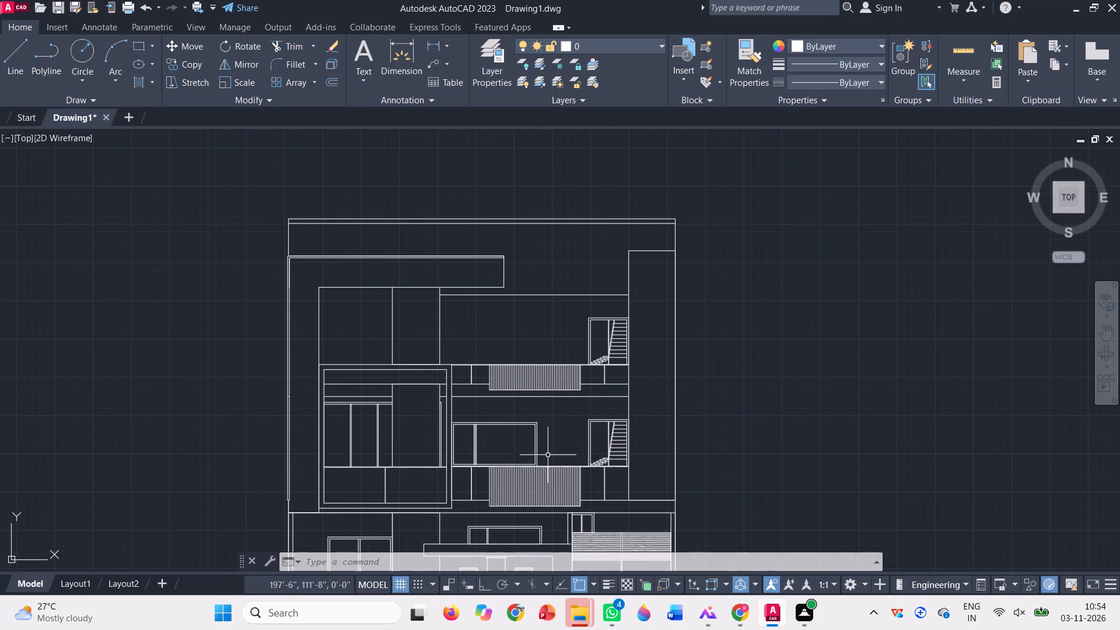
scroll(539, 461, up, 2)
click(564, 421)
click(336, 352)
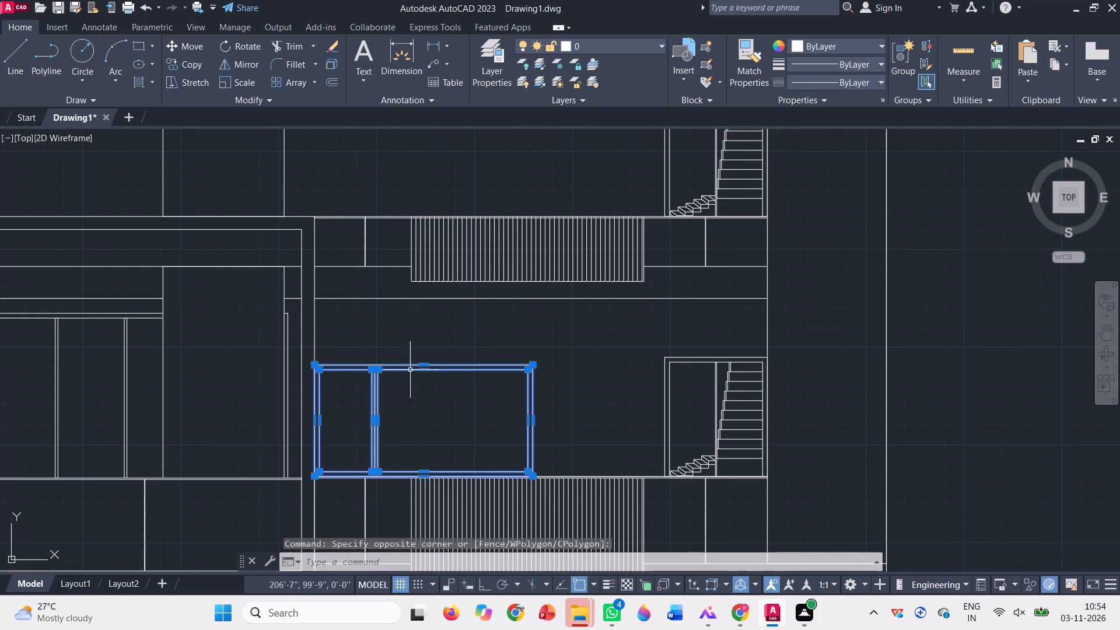
scroll(429, 362, down, 1)
text(co)
key(space)
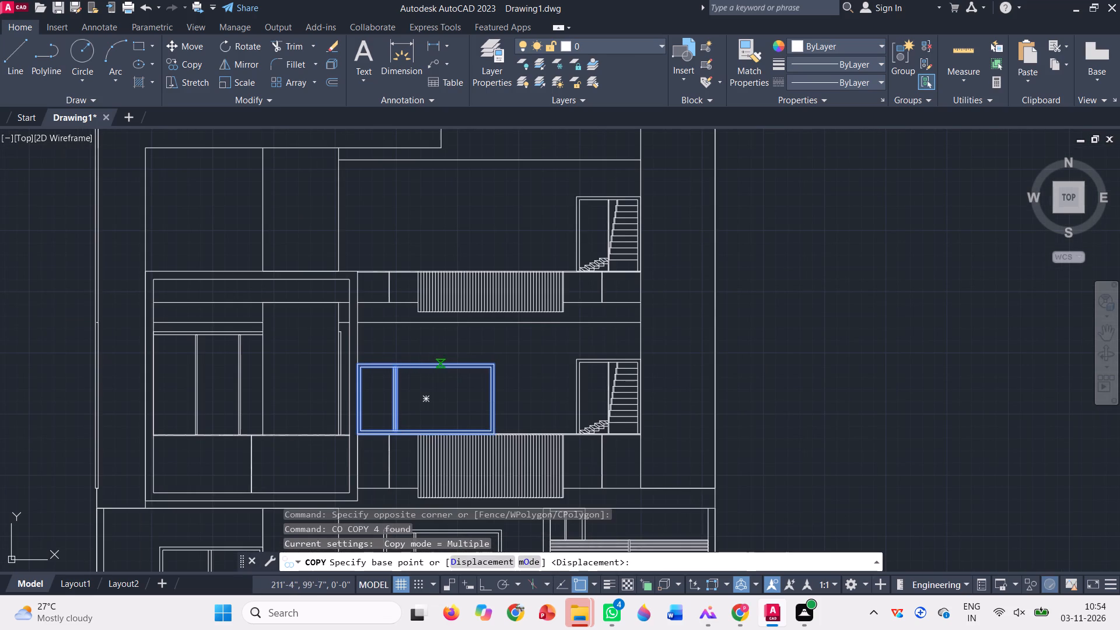
scroll(305, 416, up, 3)
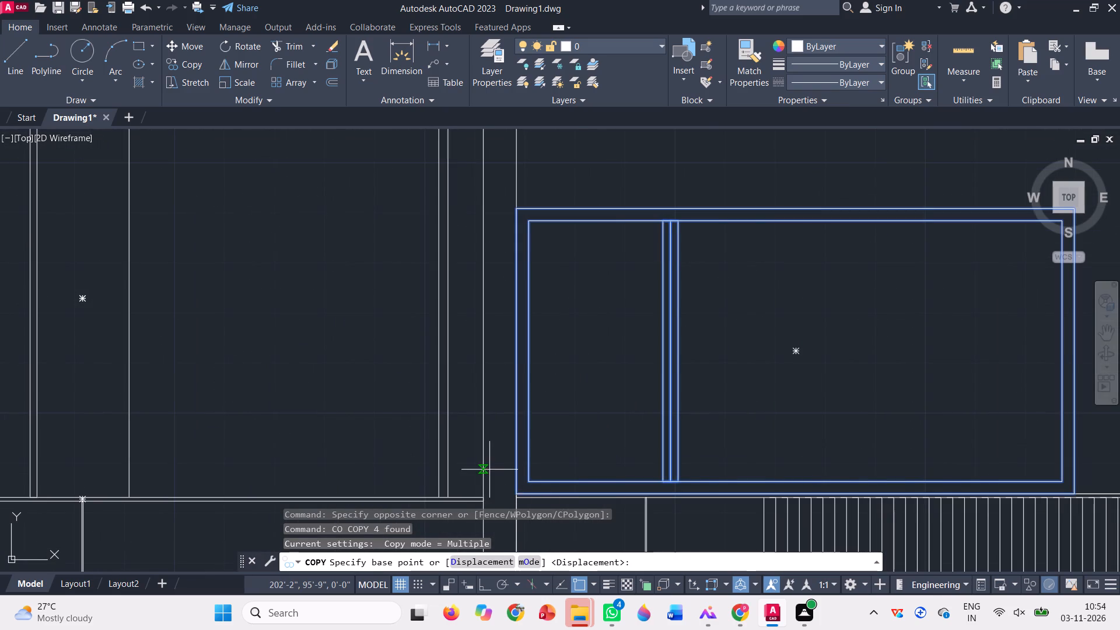
scroll(487, 467, down, 1)
scroll(519, 476, up, 3)
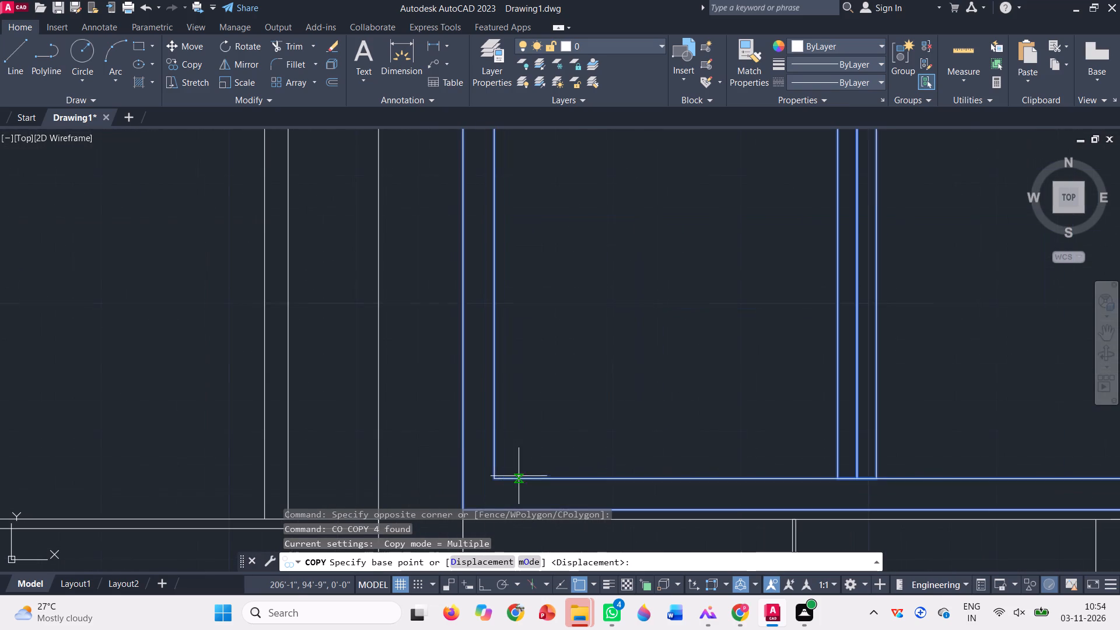
scroll(467, 448, down, 1)
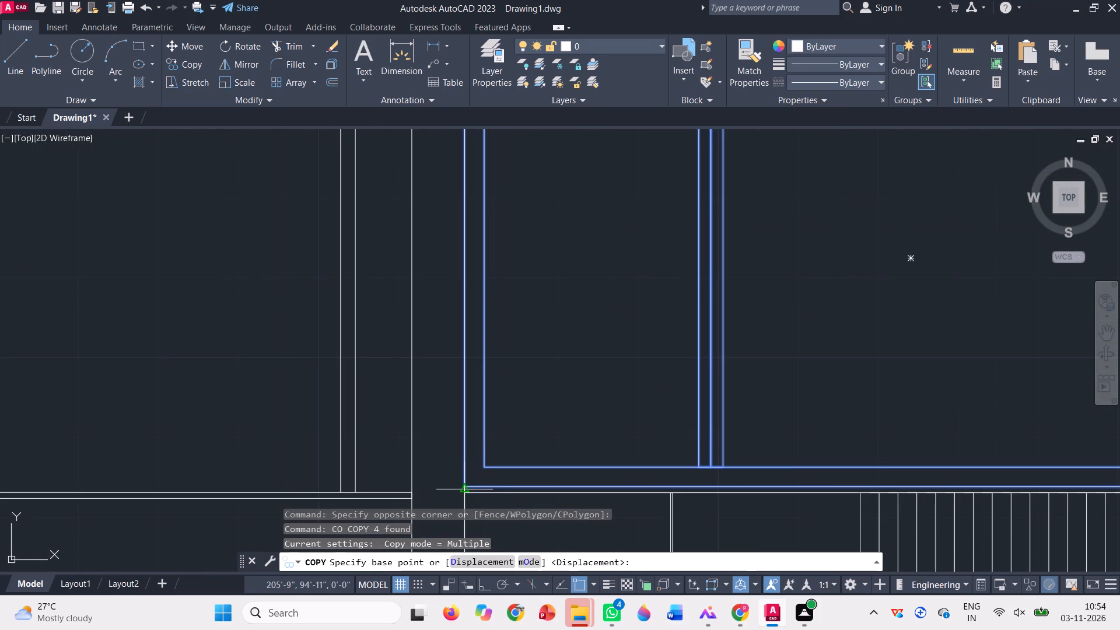
scroll(464, 491, up, 3)
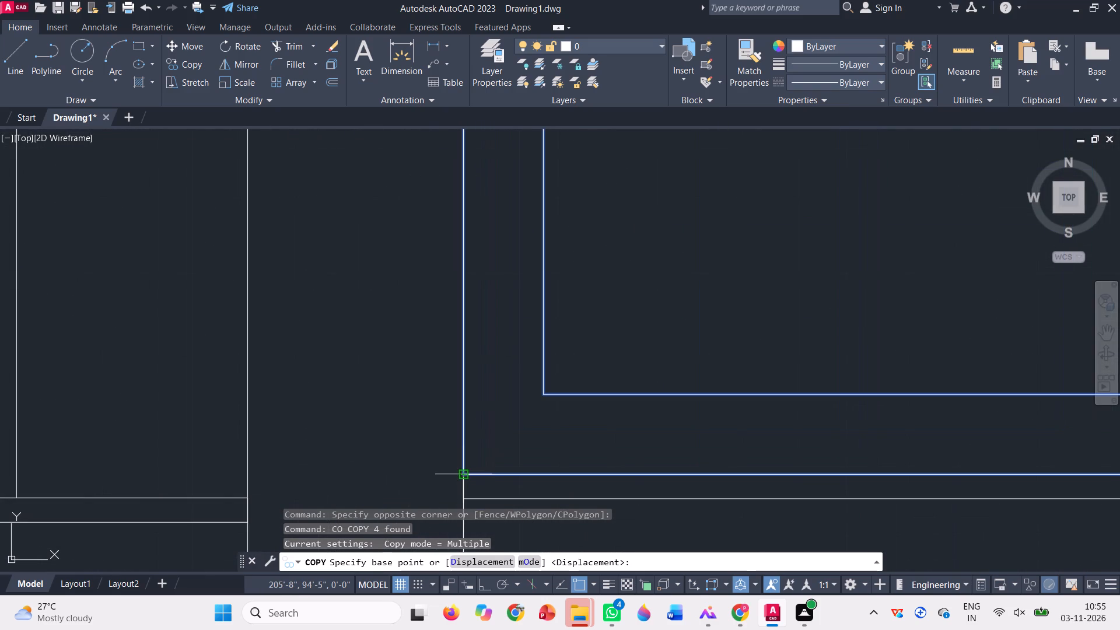
click(461, 473)
scroll(446, 487, down, 7)
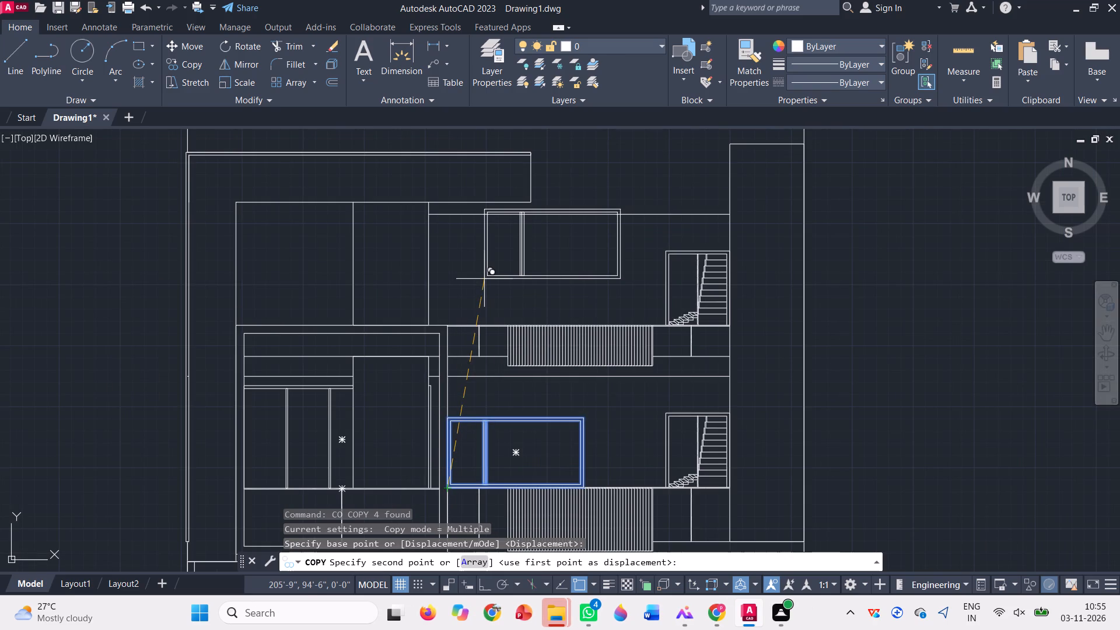
key(F8)
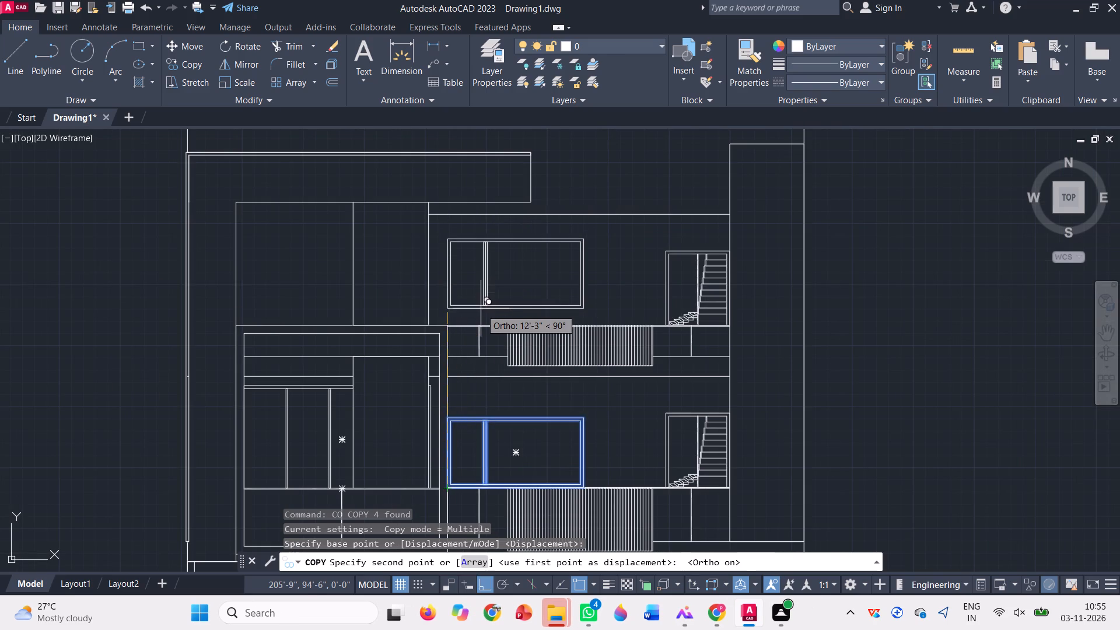
scroll(481, 314, up, 3)
scroll(426, 329, up, 3)
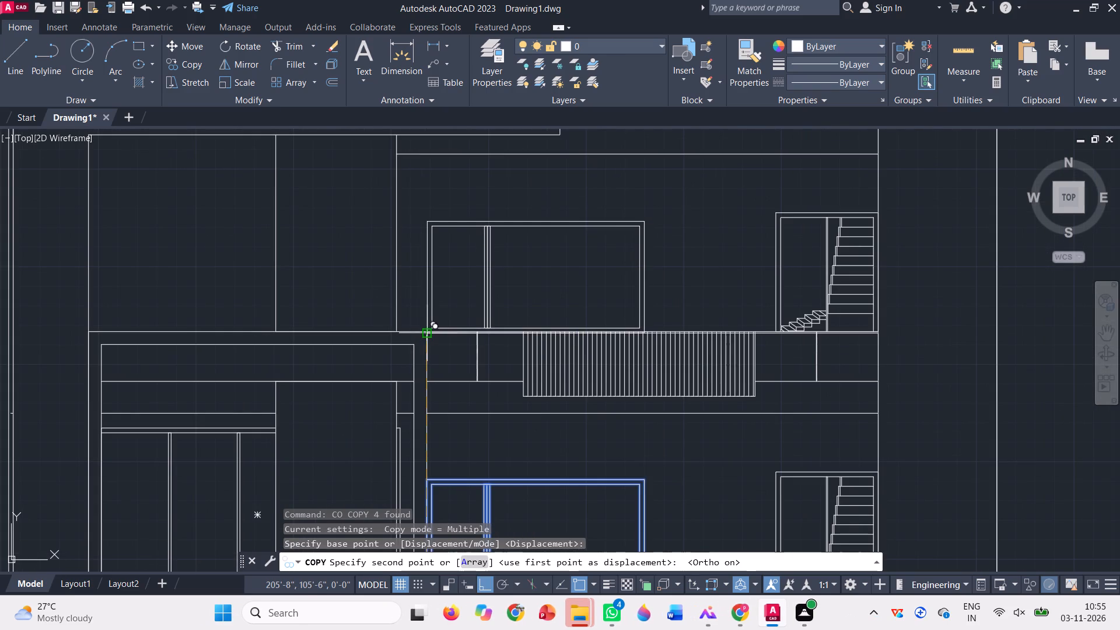
scroll(426, 334, up, 2)
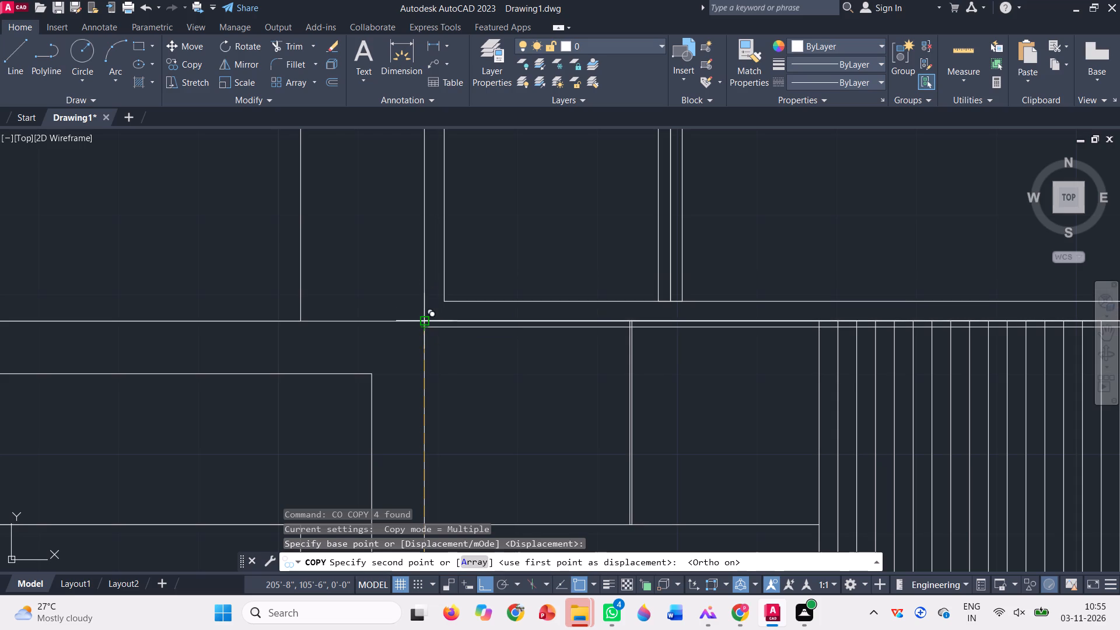
click(425, 321)
key(space)
scroll(403, 394, down, 2)
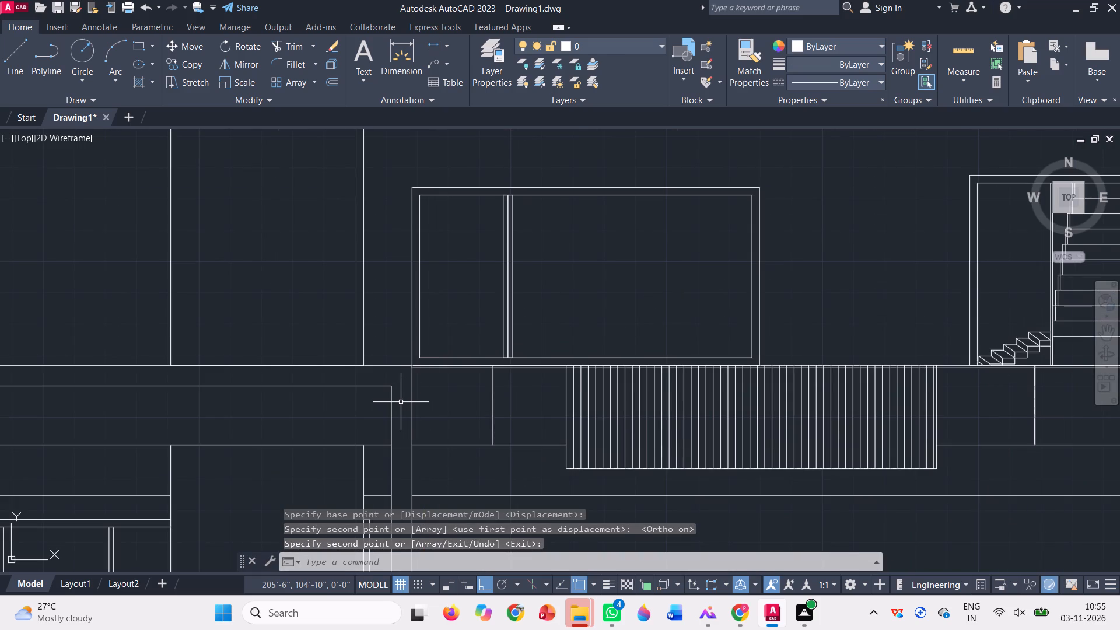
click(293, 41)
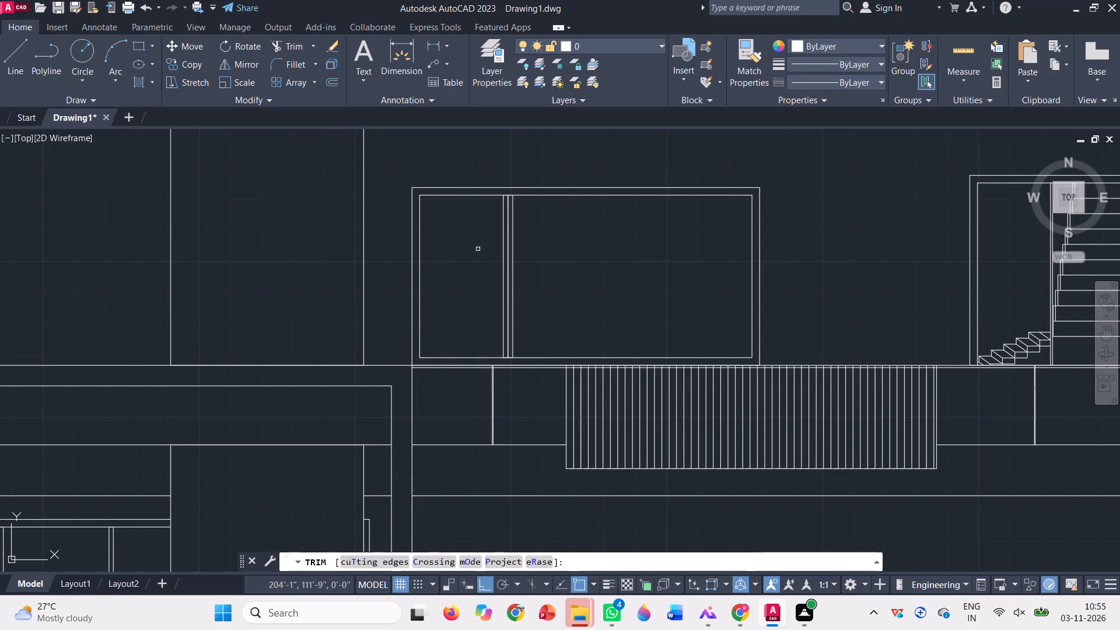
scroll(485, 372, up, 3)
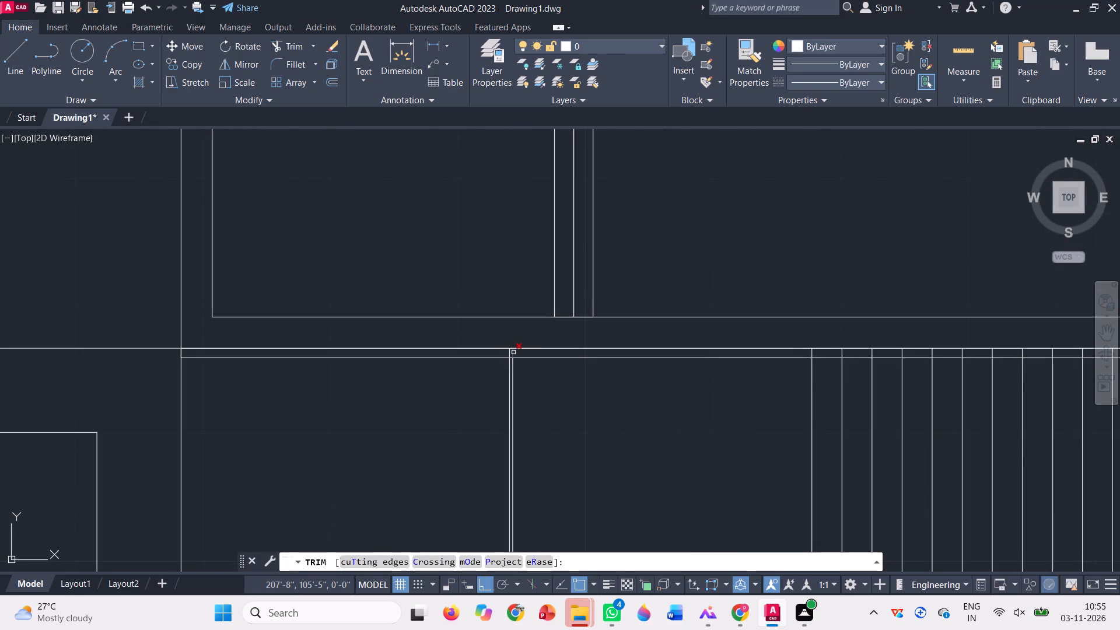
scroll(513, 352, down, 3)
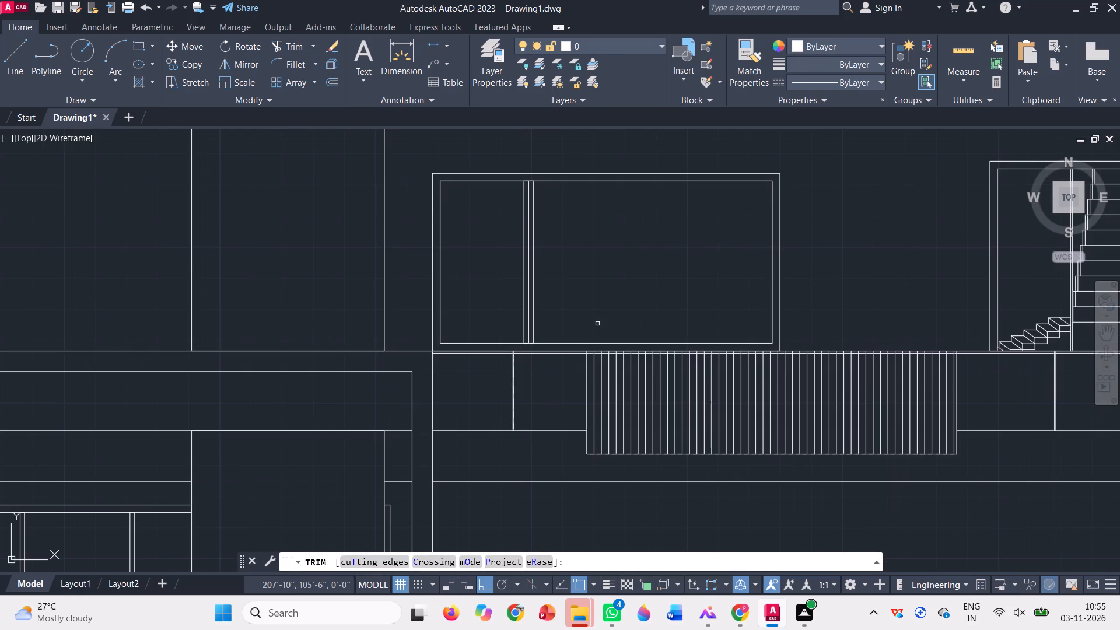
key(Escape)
Draw a thin rectangle on the upper storey's floor line, from the left bay's outer corner to the copied window's left edge.
scroll(512, 359, down, 2)
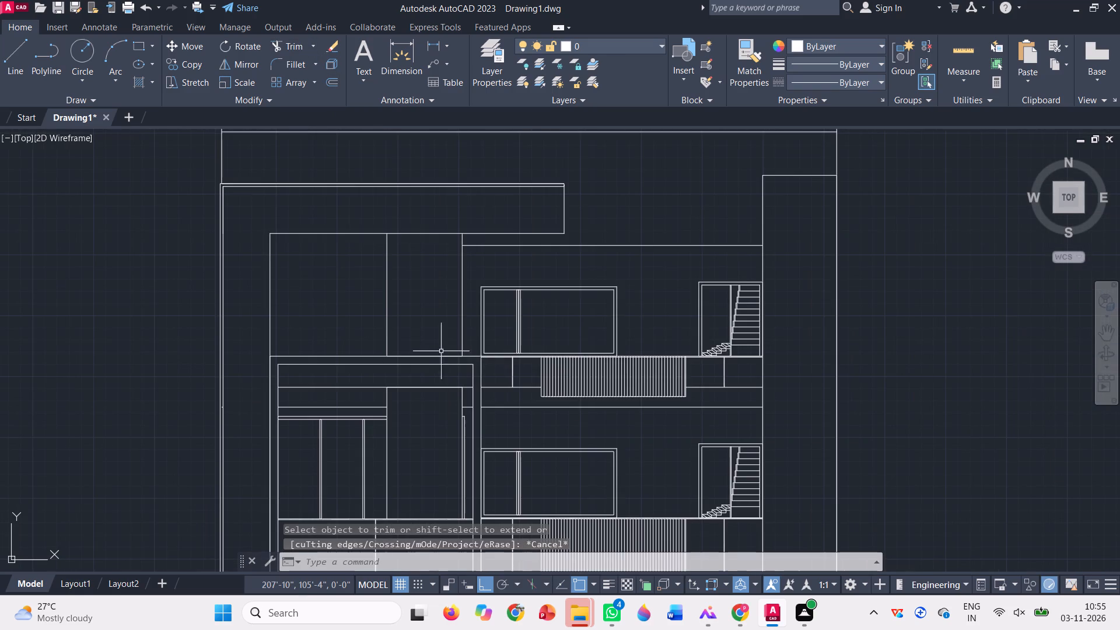
click(139, 47)
scroll(272, 348, up, 2)
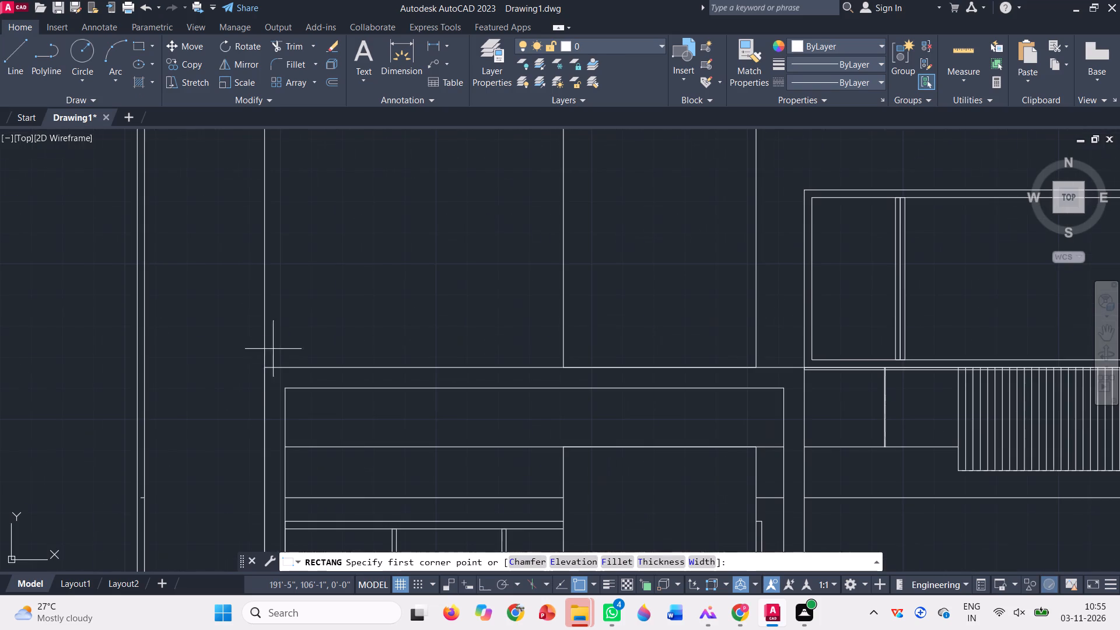
click(268, 363)
scroll(264, 362, down, 1)
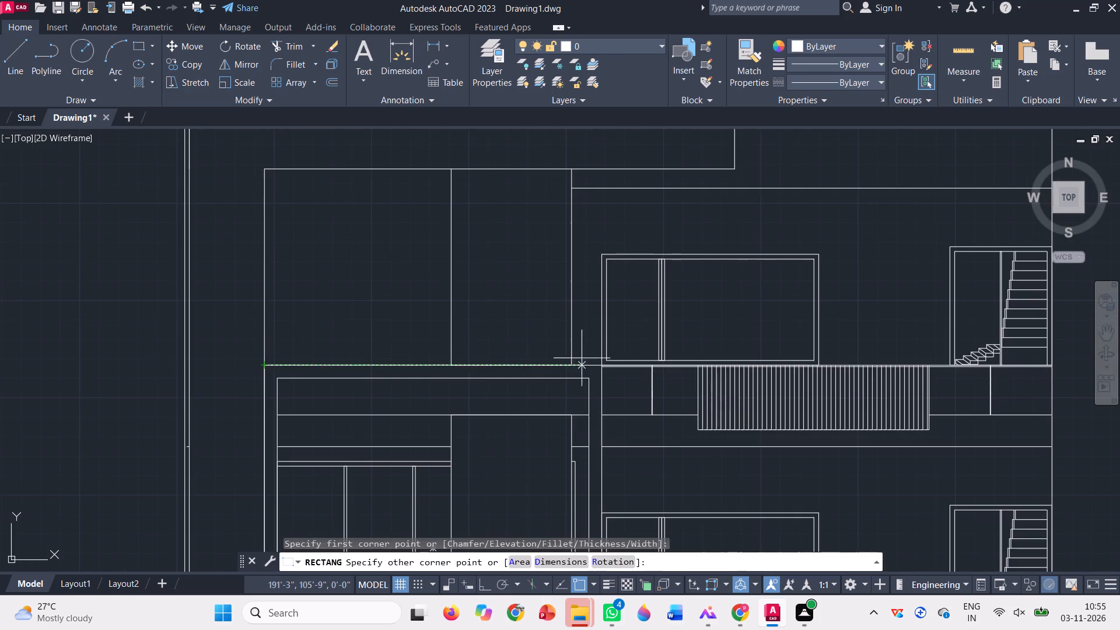
scroll(632, 369, up, 2)
scroll(552, 349, up, 2)
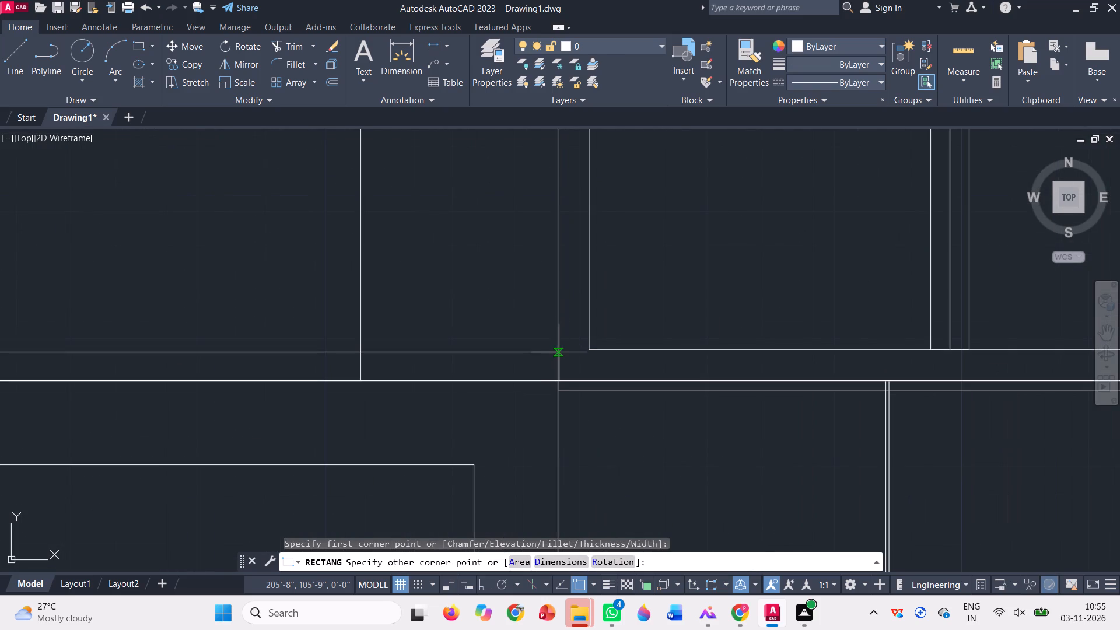
click(559, 356)
Move the upper-storey window and the thin strip beneath it straight up to the top edge of the new thin rectangle.
scroll(501, 352, down, 3)
click(562, 368)
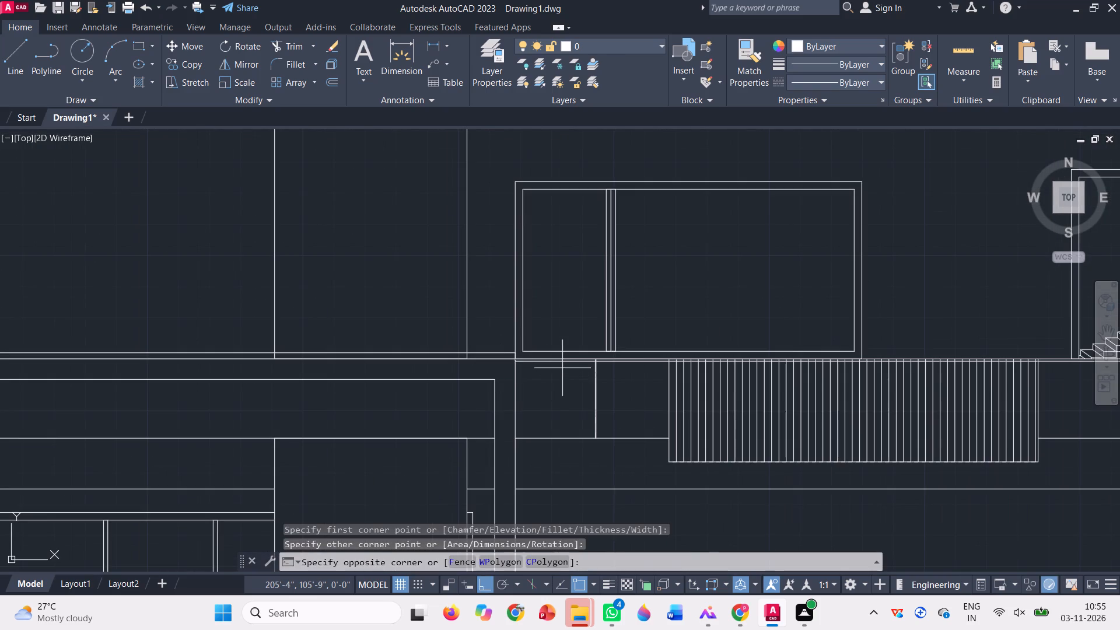
click(547, 309)
click(653, 295)
click(549, 249)
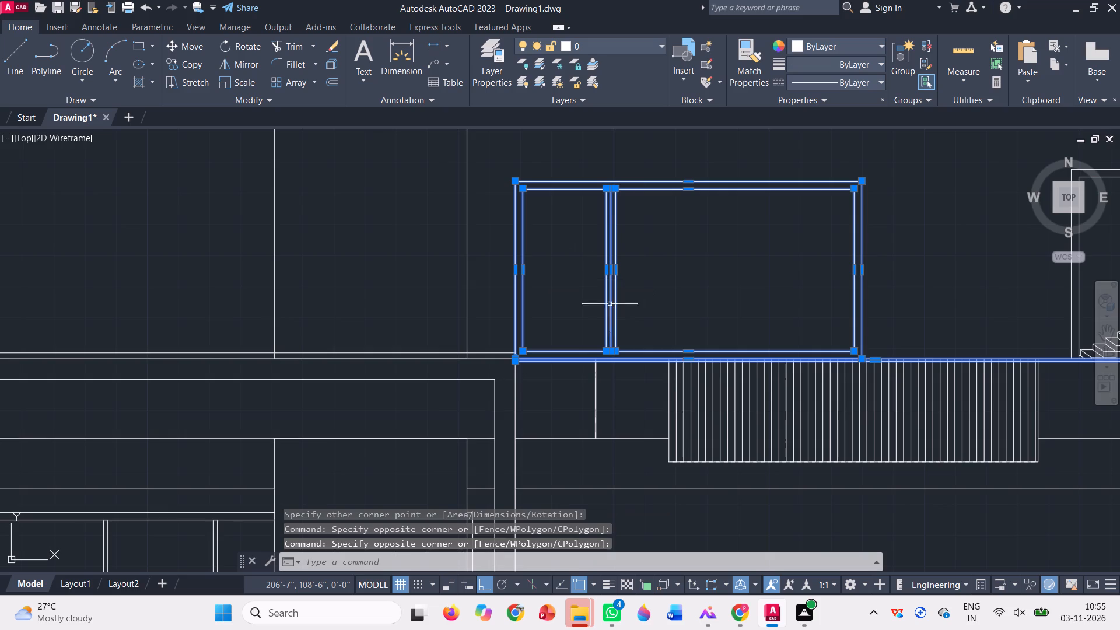
scroll(607, 389, down, 1)
scroll(629, 368, up, 2)
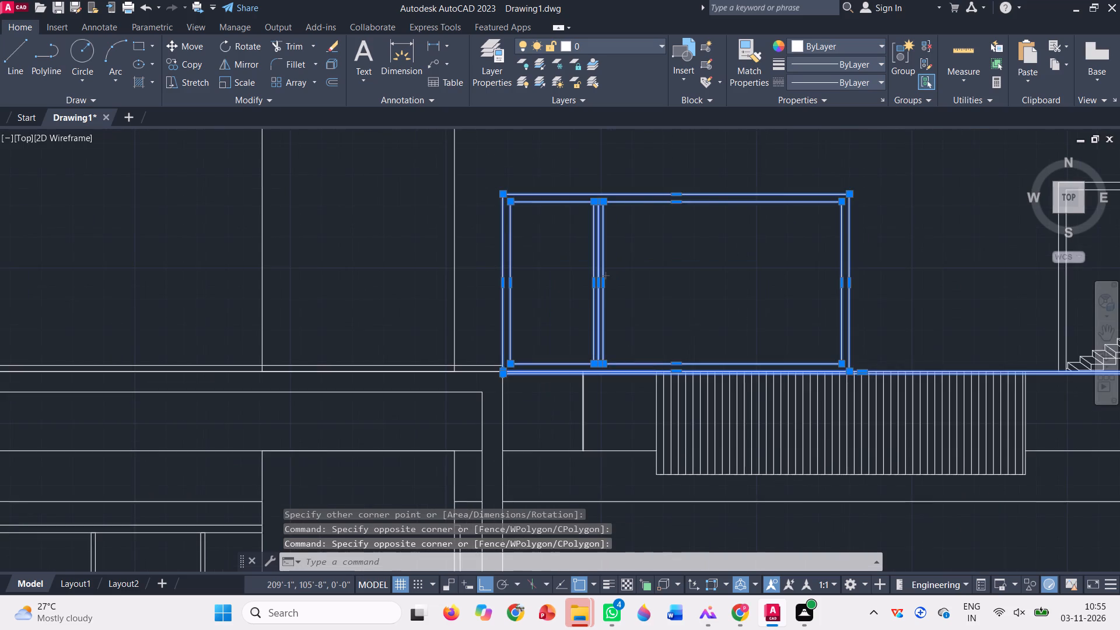
scroll(507, 361, down, 2)
scroll(530, 380, up, 3)
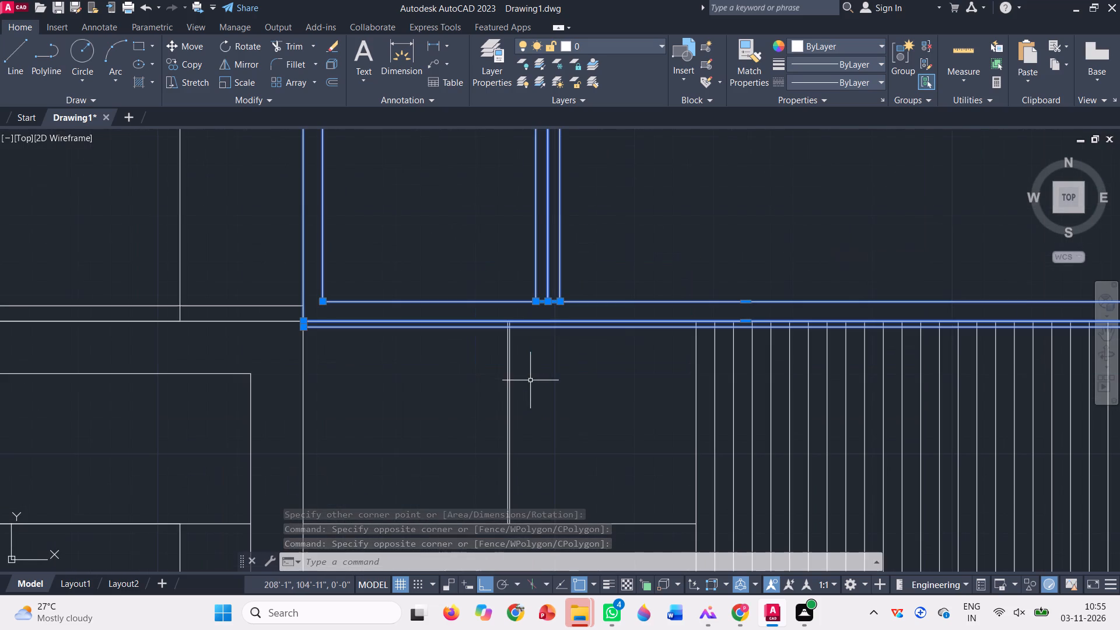
text(m)
key(space)
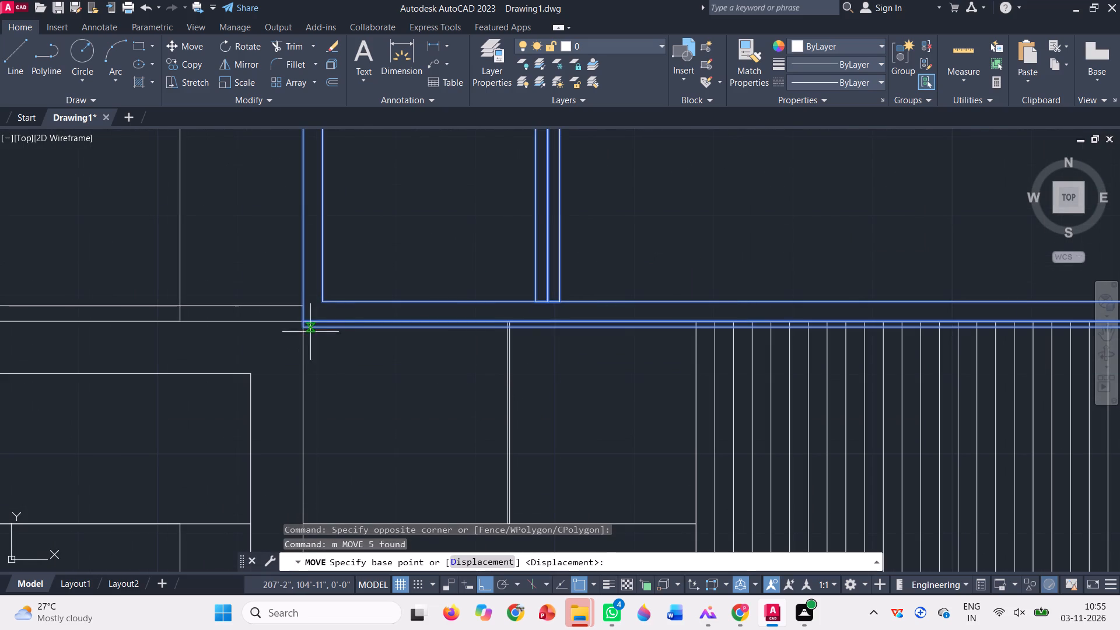
scroll(302, 319, up, 3)
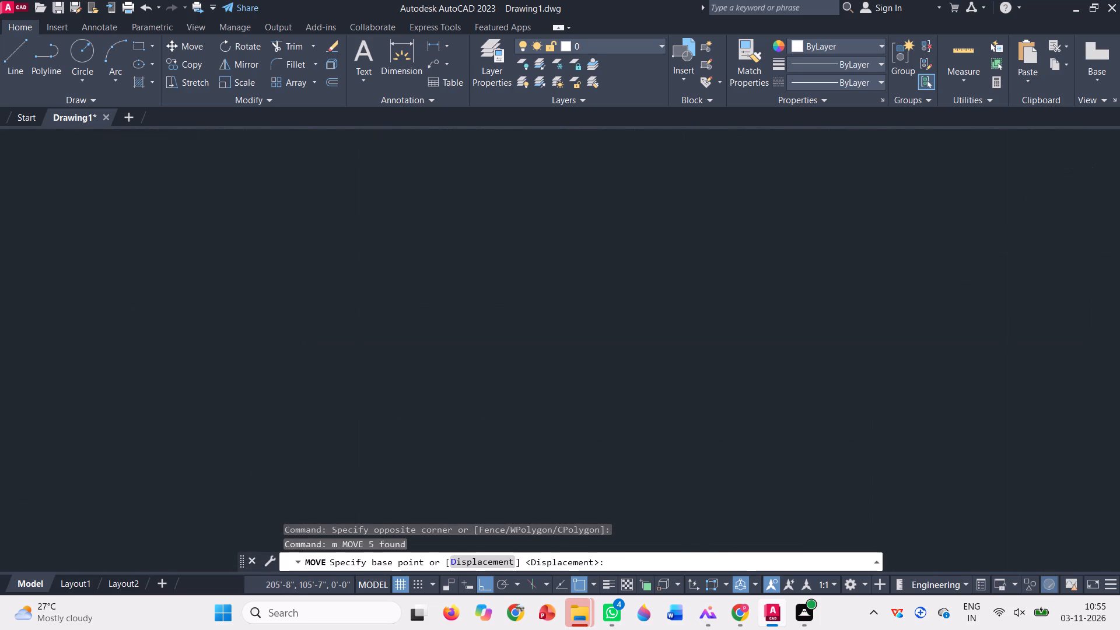
click(301, 327)
click(300, 260)
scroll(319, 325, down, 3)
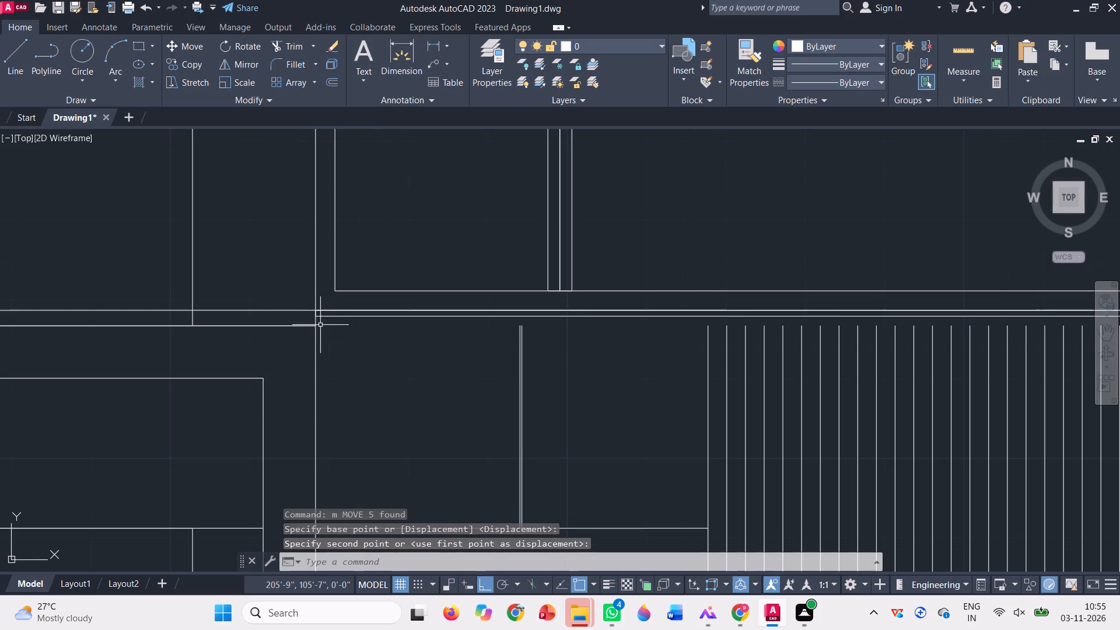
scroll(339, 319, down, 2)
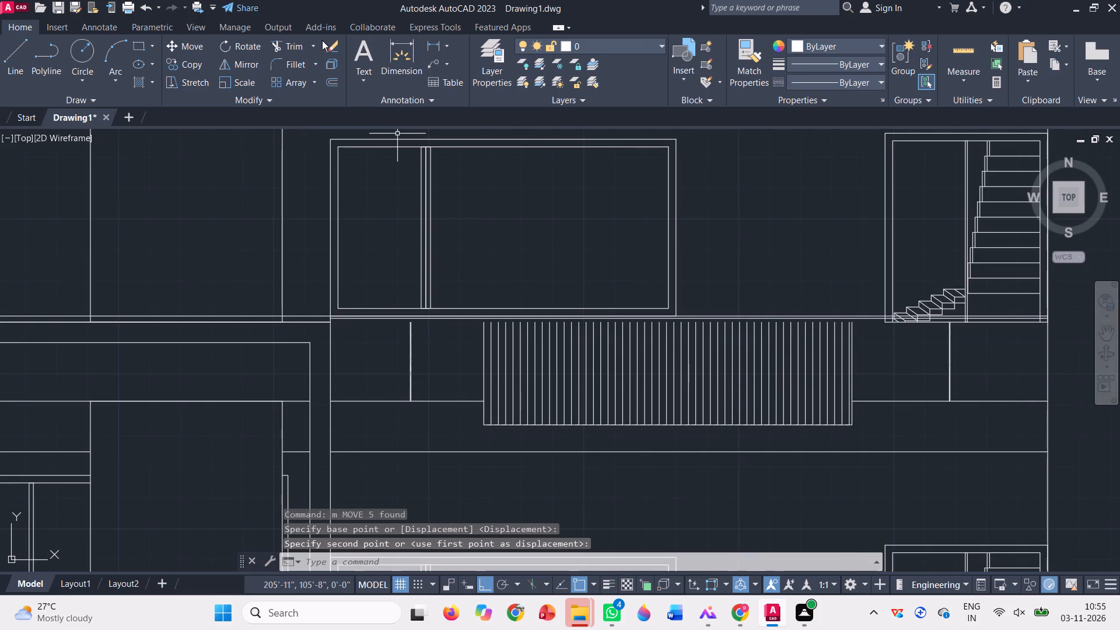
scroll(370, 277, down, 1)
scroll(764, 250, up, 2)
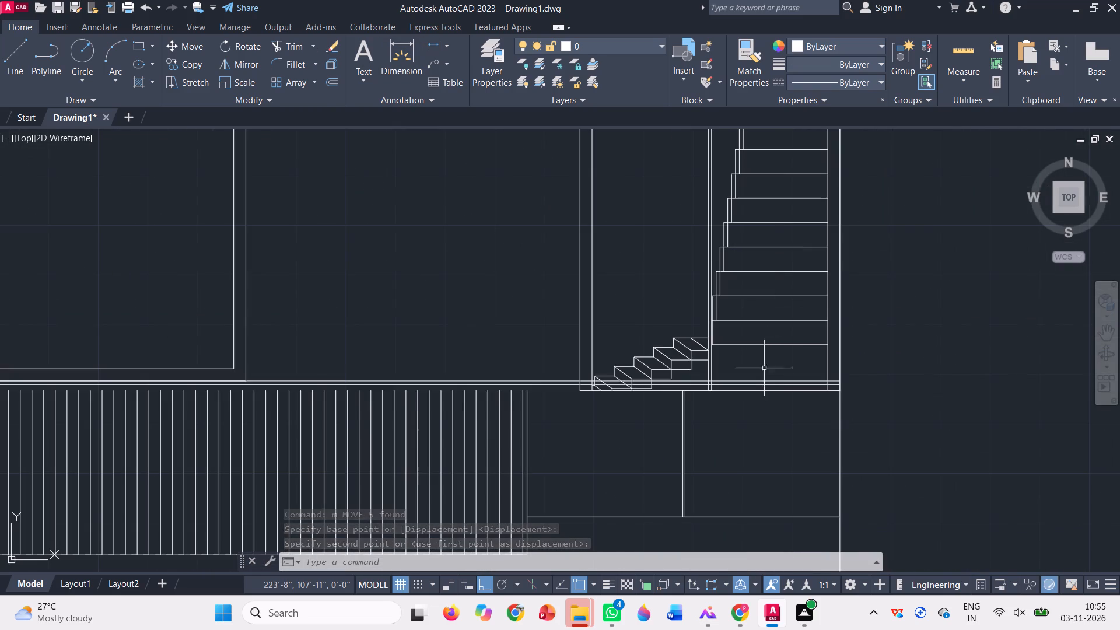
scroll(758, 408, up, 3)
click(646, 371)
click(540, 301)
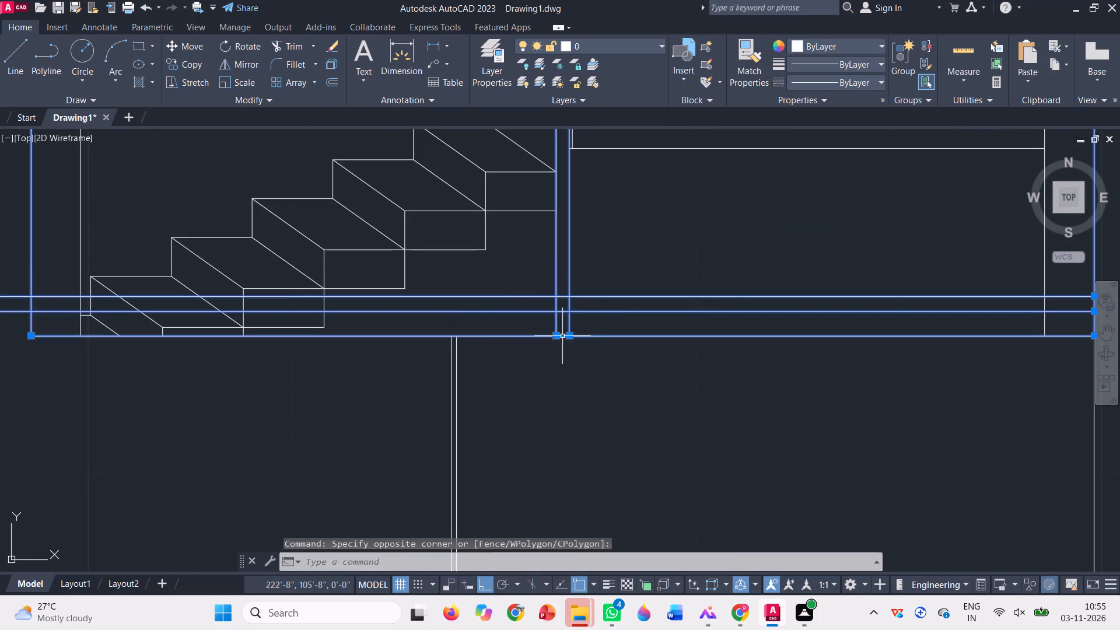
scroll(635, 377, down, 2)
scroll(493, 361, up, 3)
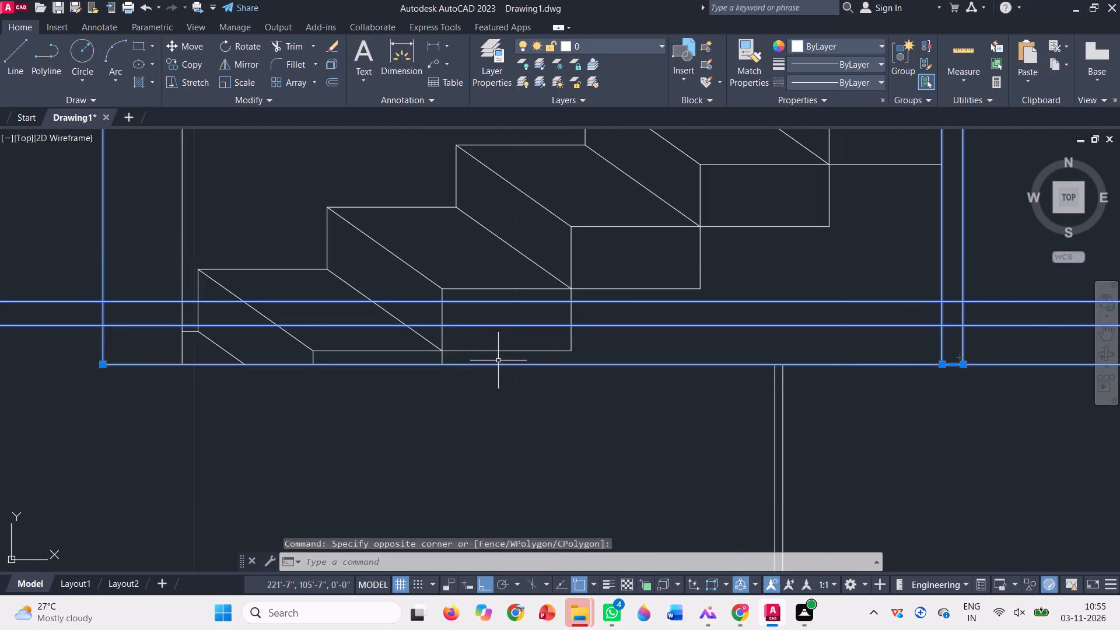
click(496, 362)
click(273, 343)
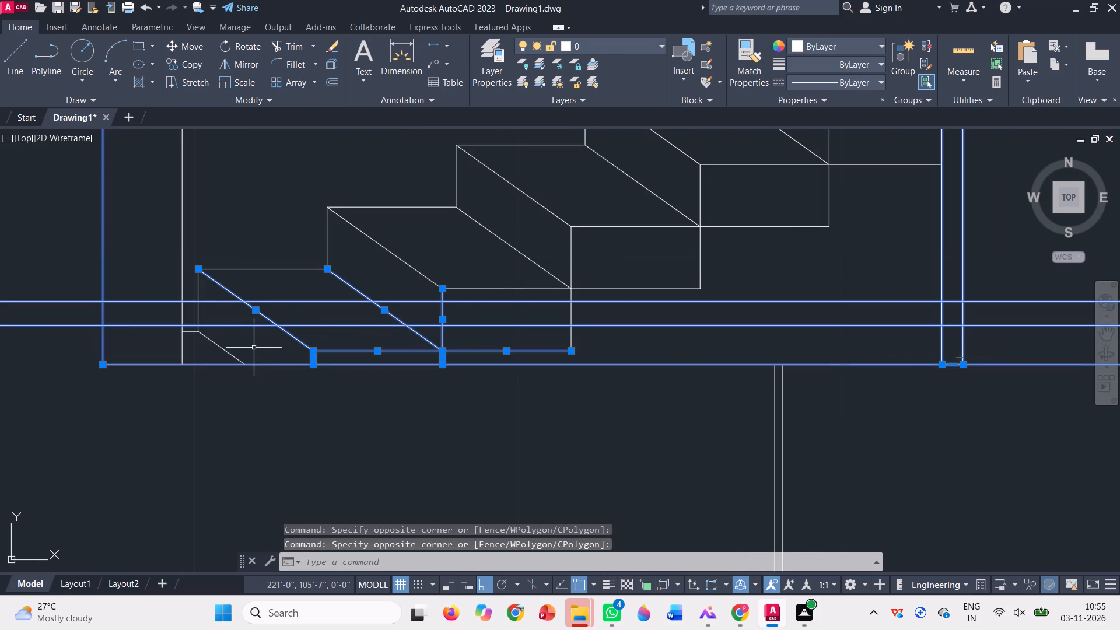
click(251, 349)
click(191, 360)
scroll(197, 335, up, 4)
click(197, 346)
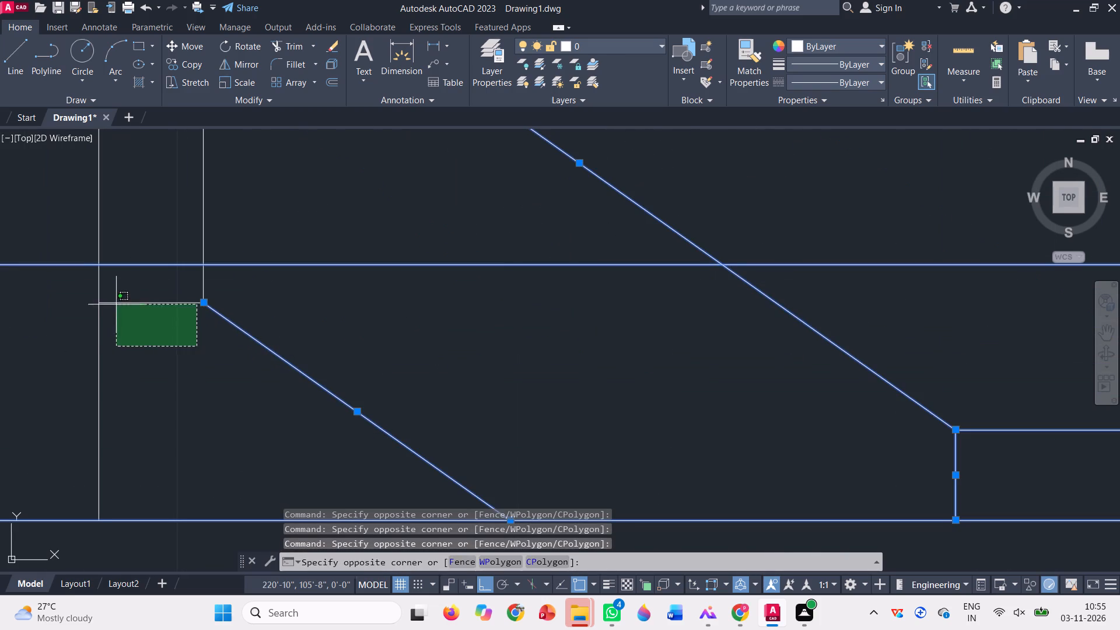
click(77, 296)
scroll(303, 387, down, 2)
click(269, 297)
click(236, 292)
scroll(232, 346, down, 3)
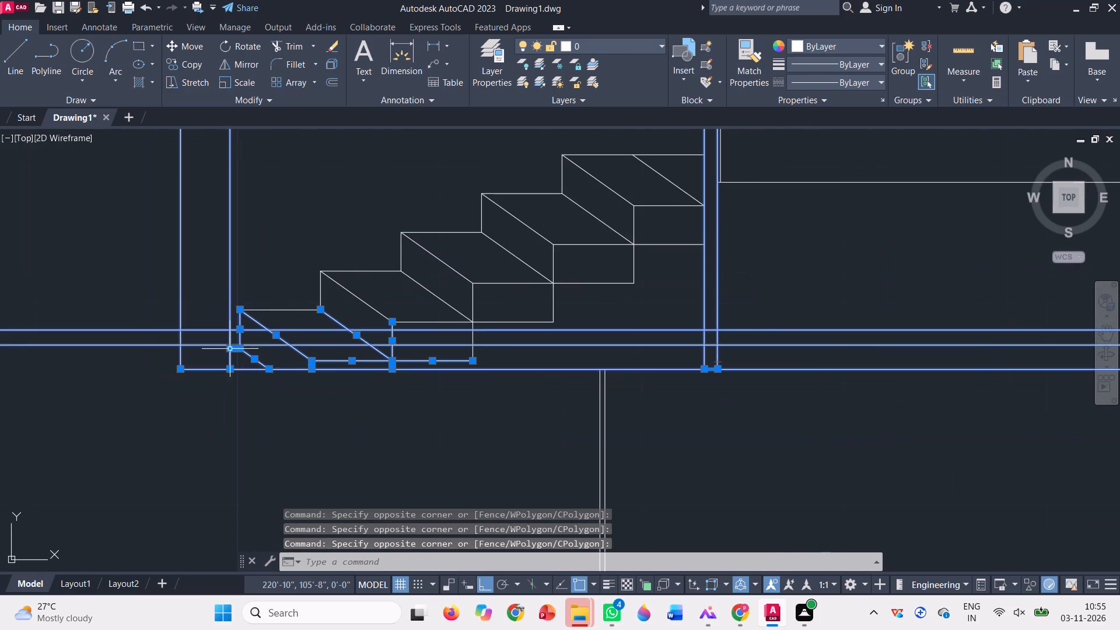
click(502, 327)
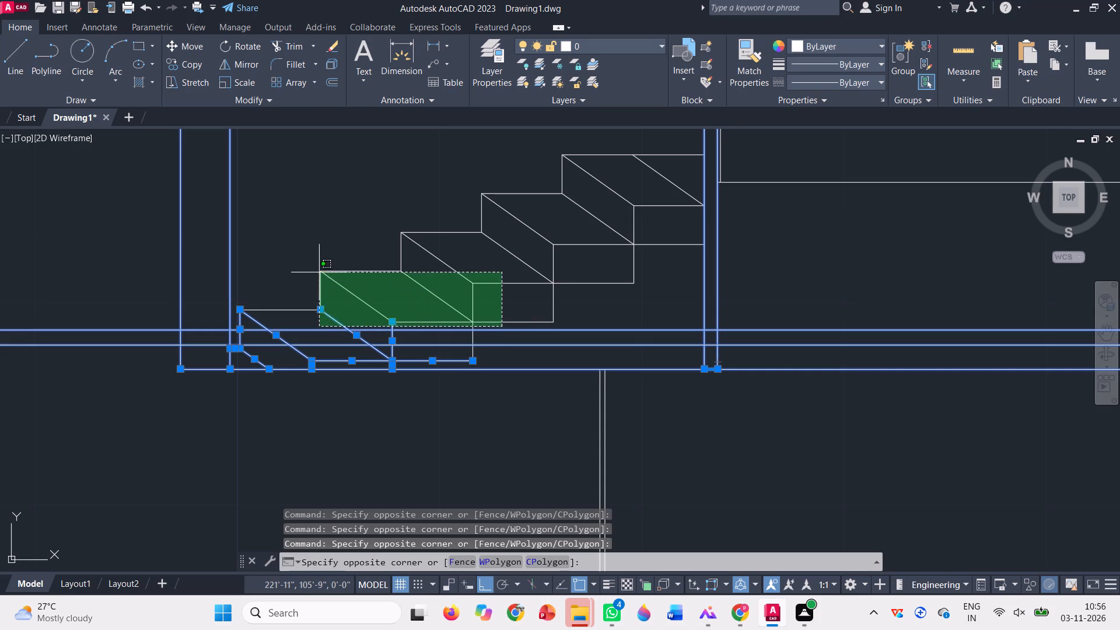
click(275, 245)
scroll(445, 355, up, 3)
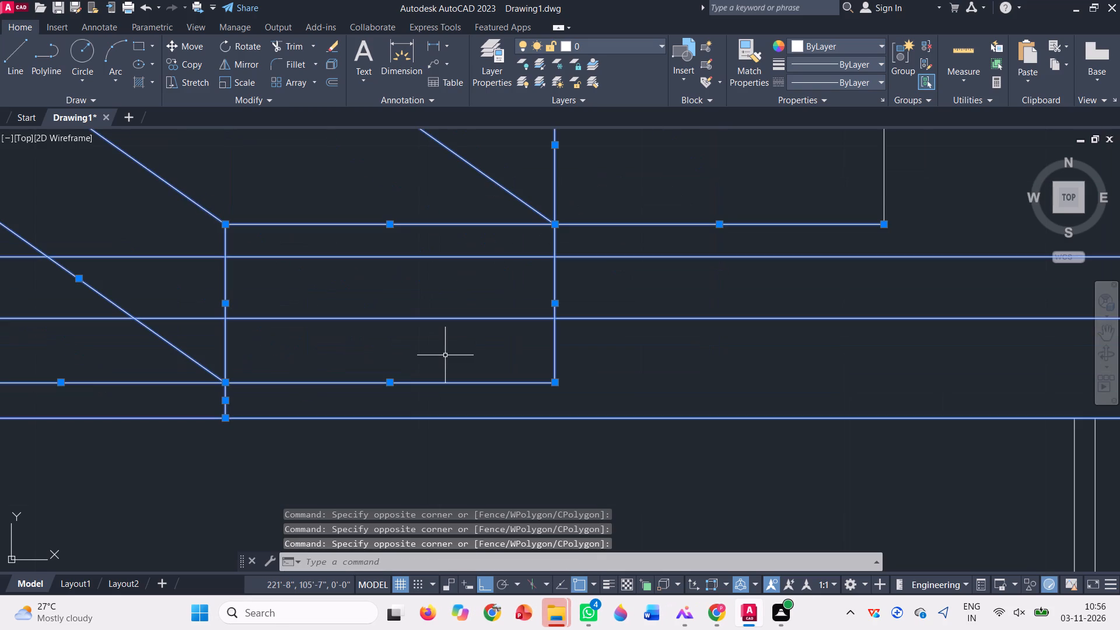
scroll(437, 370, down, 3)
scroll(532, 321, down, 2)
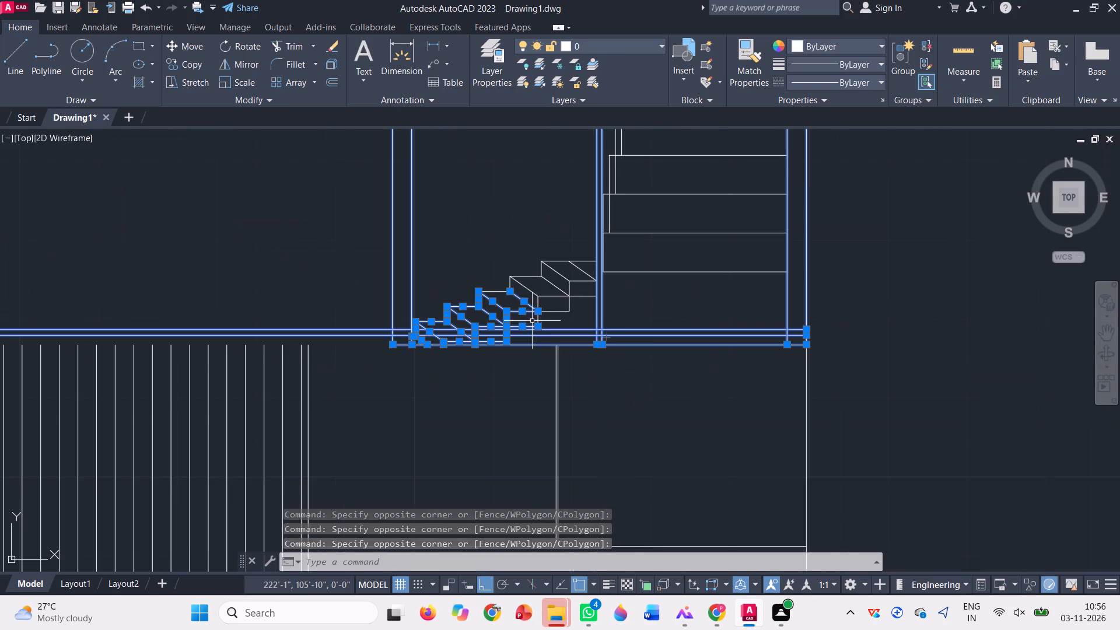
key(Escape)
Select the upper-storey staircase opening's frames, central divider and stair lines.
scroll(519, 365, down, 2)
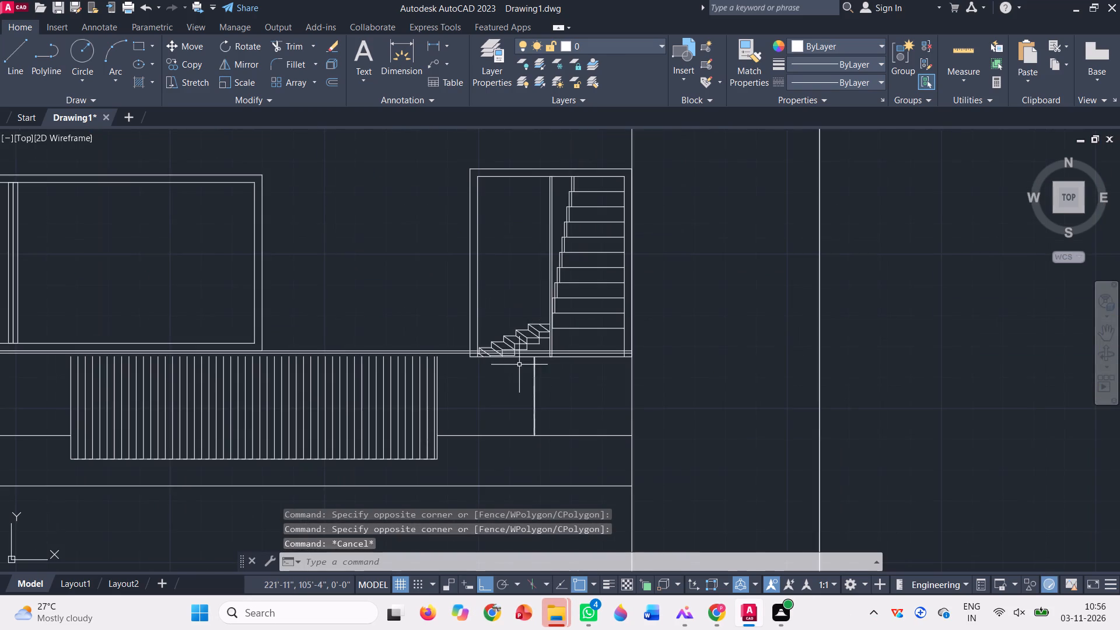
scroll(566, 367, down, 3)
scroll(545, 333, up, 4)
click(594, 346)
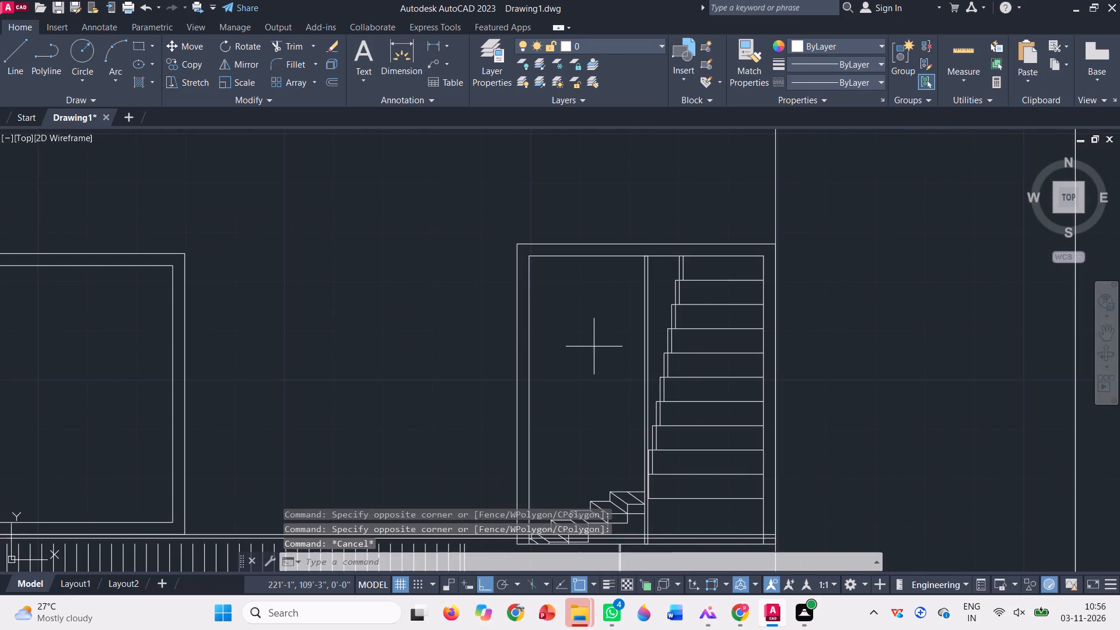
click(418, 255)
scroll(638, 344, down, 2)
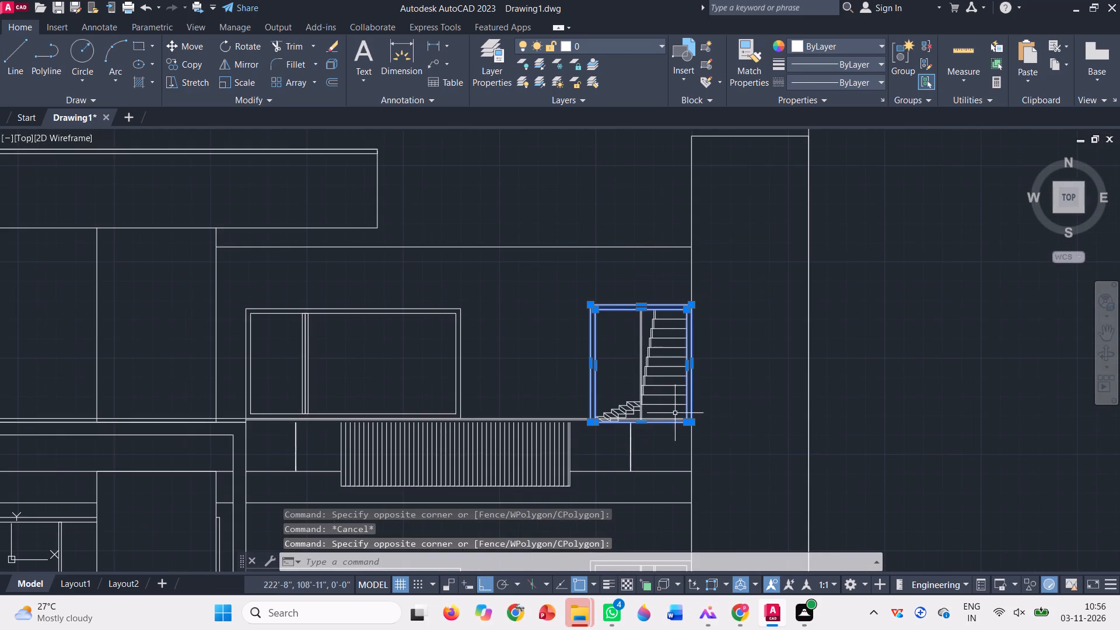
scroll(675, 413, up, 3)
click(675, 413)
scroll(465, 228, down, 3)
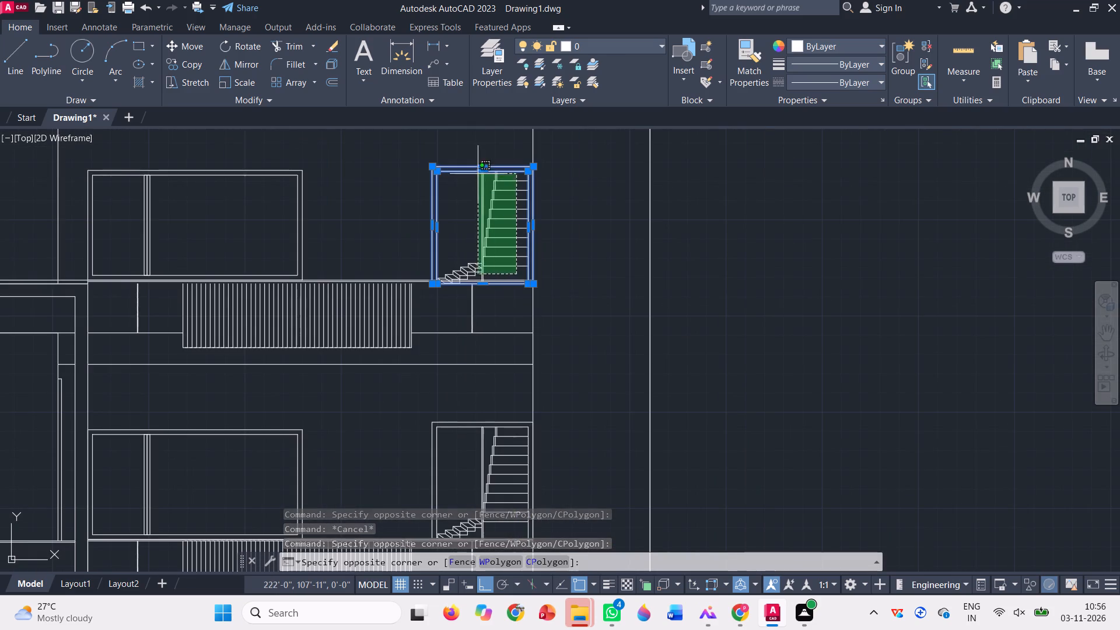
scroll(477, 171, up, 3)
click(493, 195)
scroll(537, 213, down, 3)
scroll(491, 334, up, 3)
scroll(584, 216, up, 1)
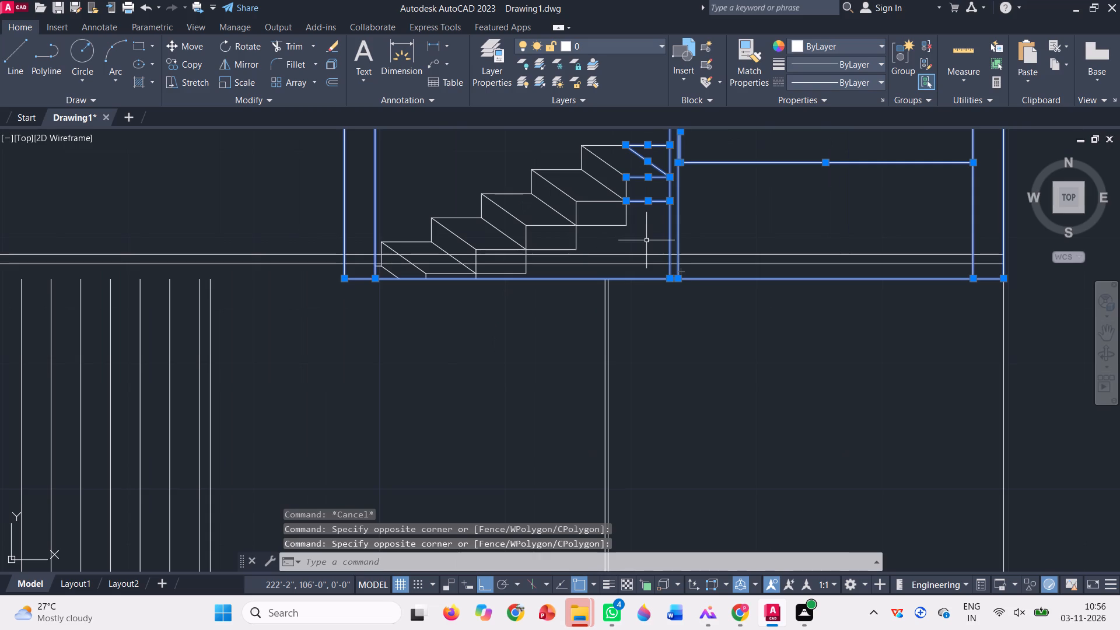
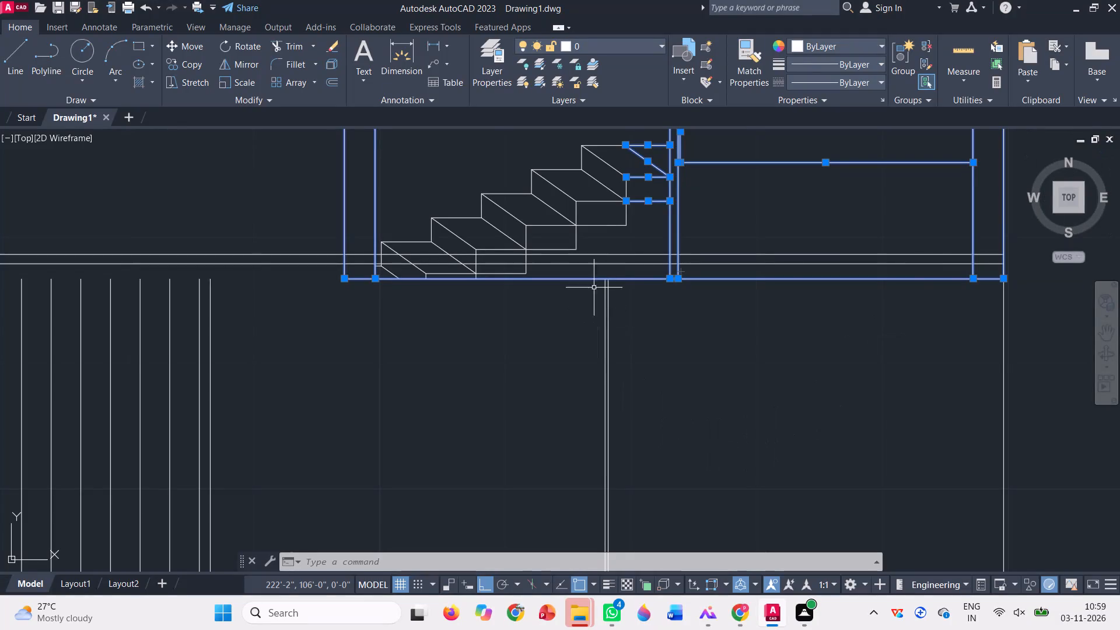
Move the upper-floor staircase opening, including all its frame and stair lines, so its lower outer corner meets the floor slab's top line.
click(638, 237)
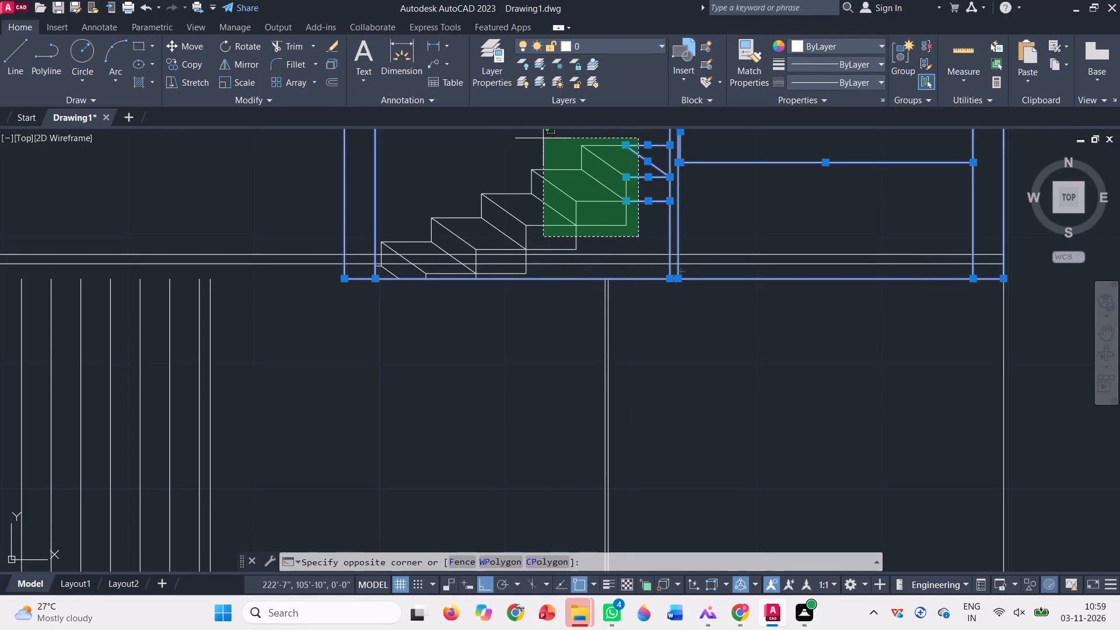
click(542, 138)
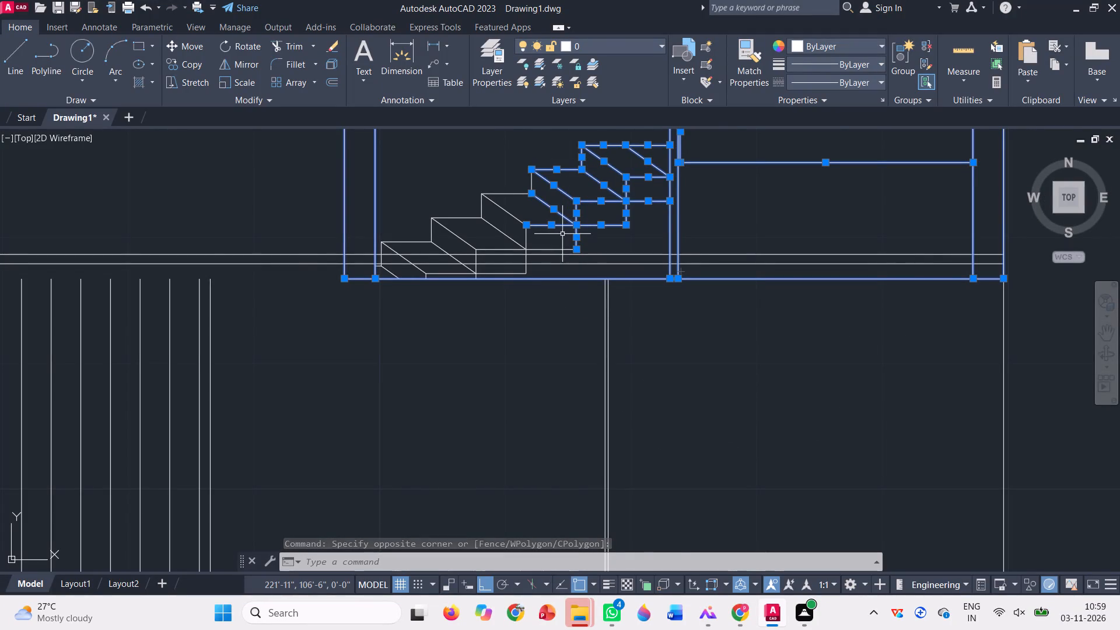
scroll(562, 234, up, 2)
scroll(491, 278, up, 3)
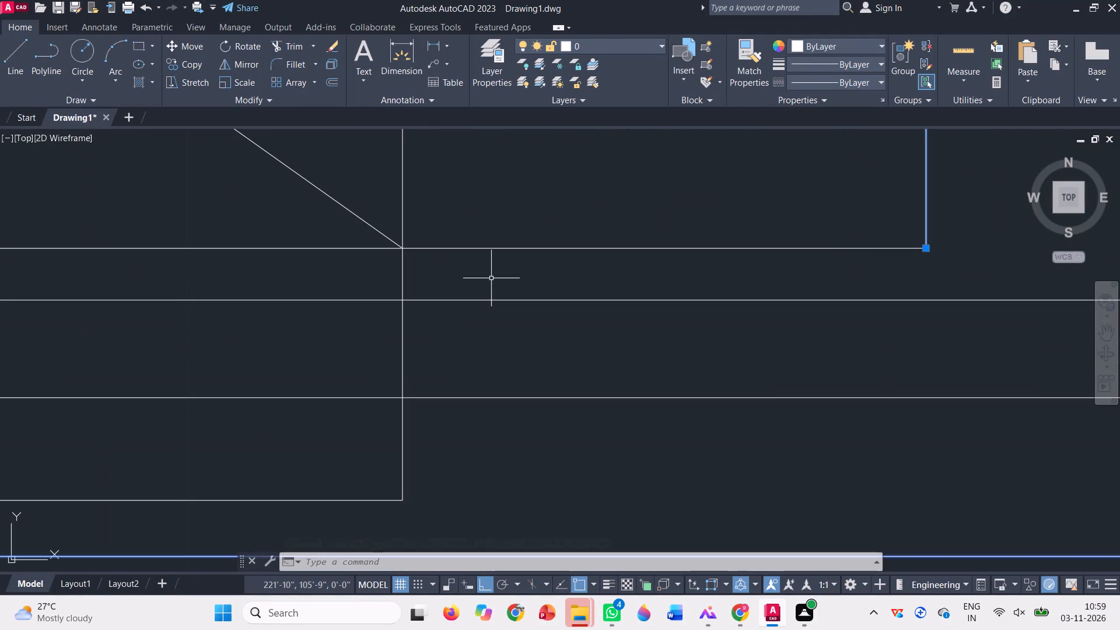
click(491, 278)
scroll(418, 254, down, 3)
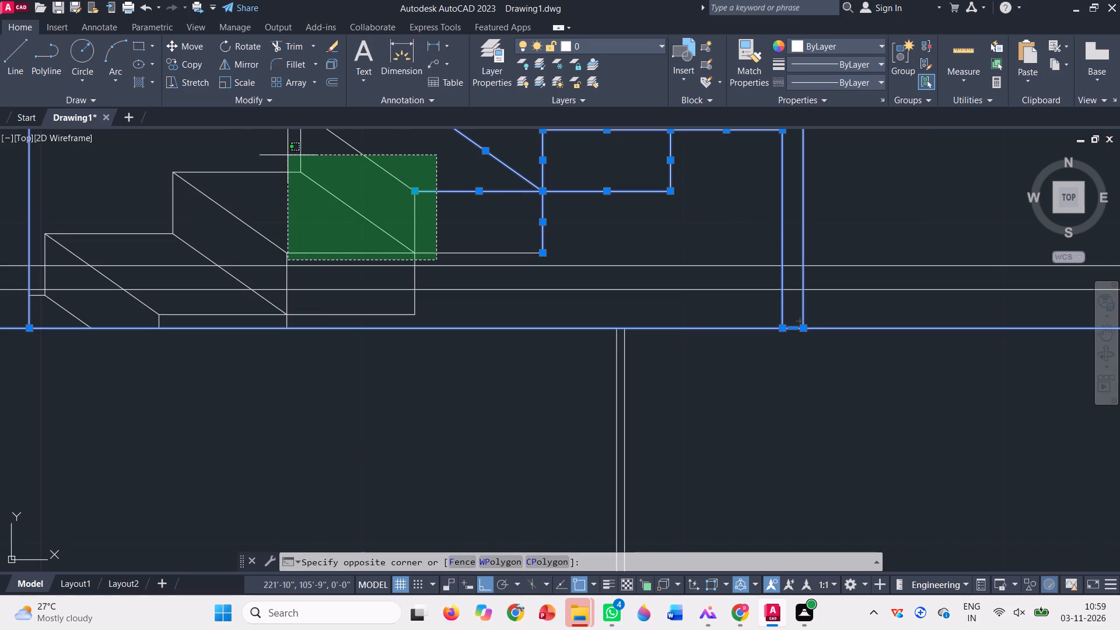
click(288, 155)
scroll(509, 226, down, 2)
scroll(452, 181, up, 3)
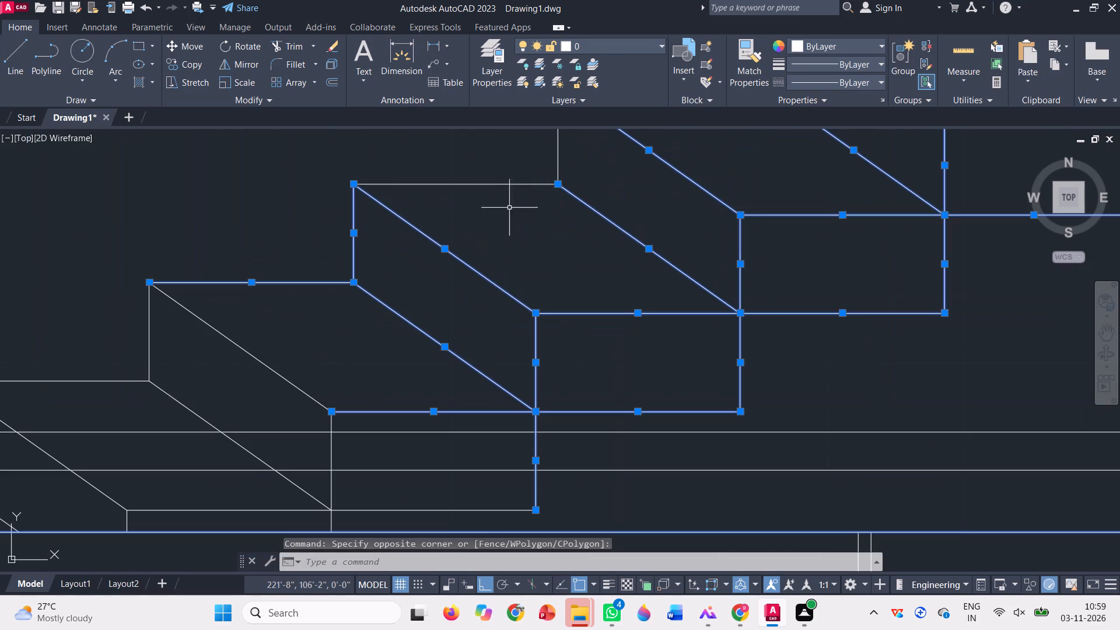
click(568, 218)
click(535, 162)
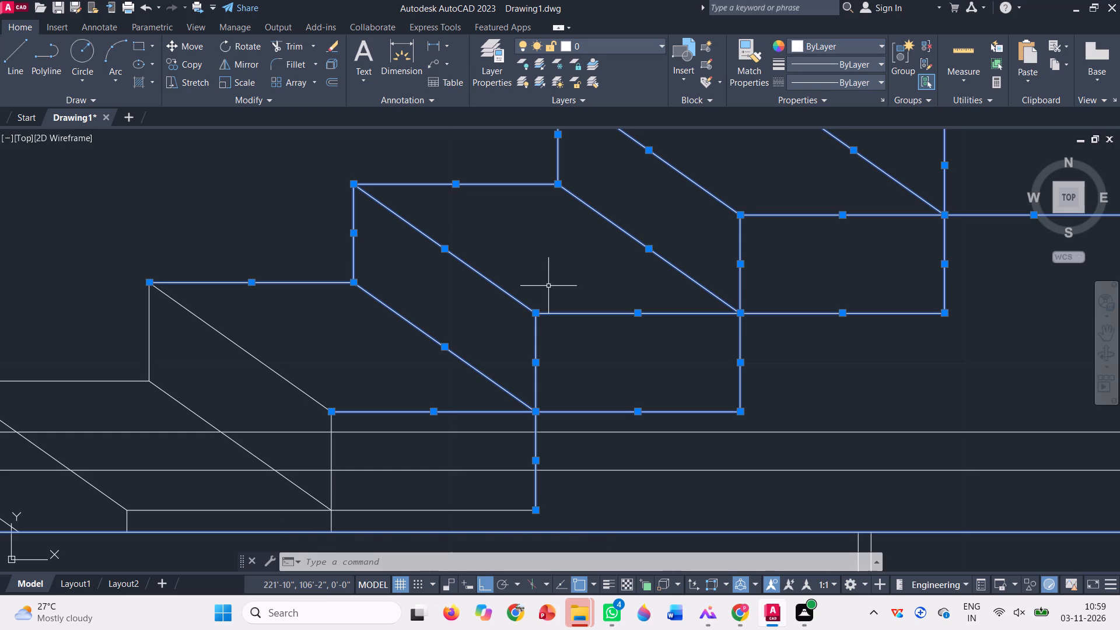
scroll(625, 247, down, 1)
click(382, 319)
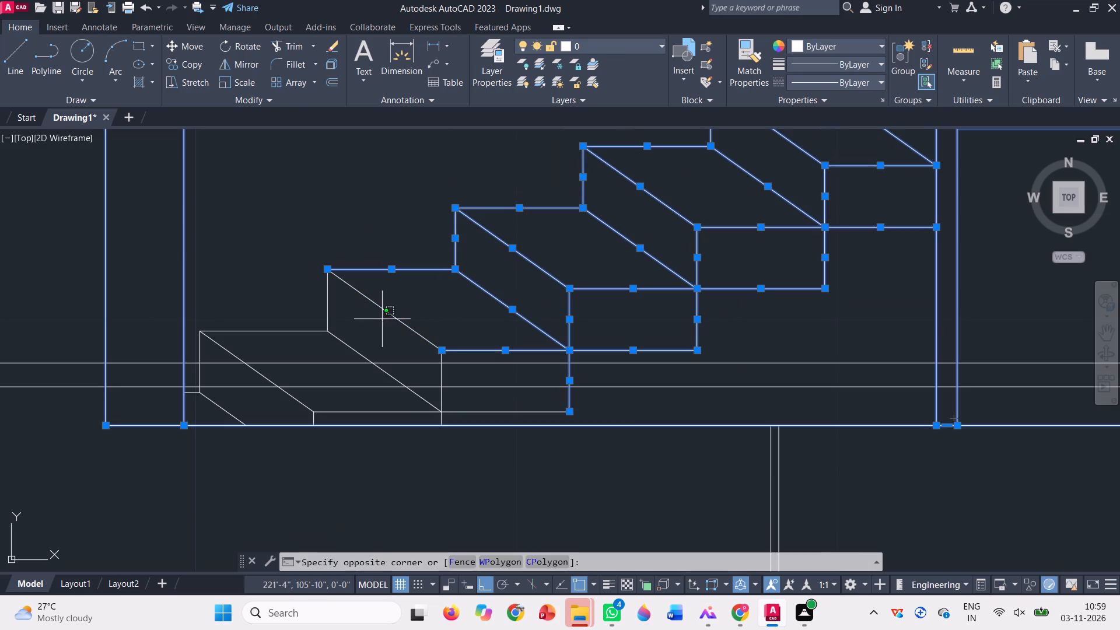
click(259, 255)
click(248, 342)
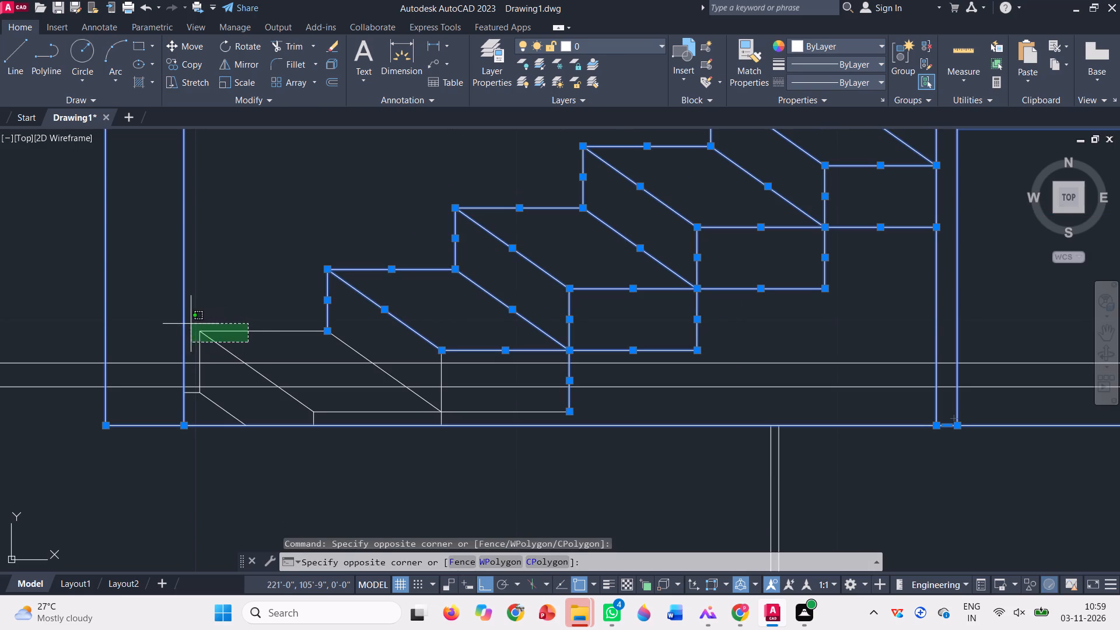
click(191, 325)
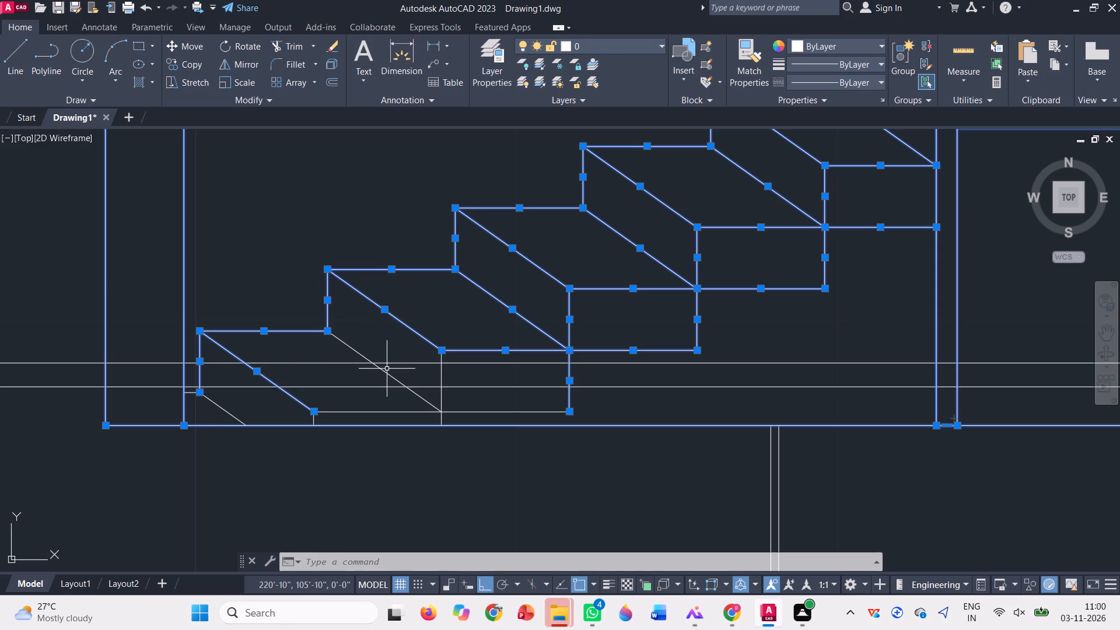
scroll(346, 358, up, 2)
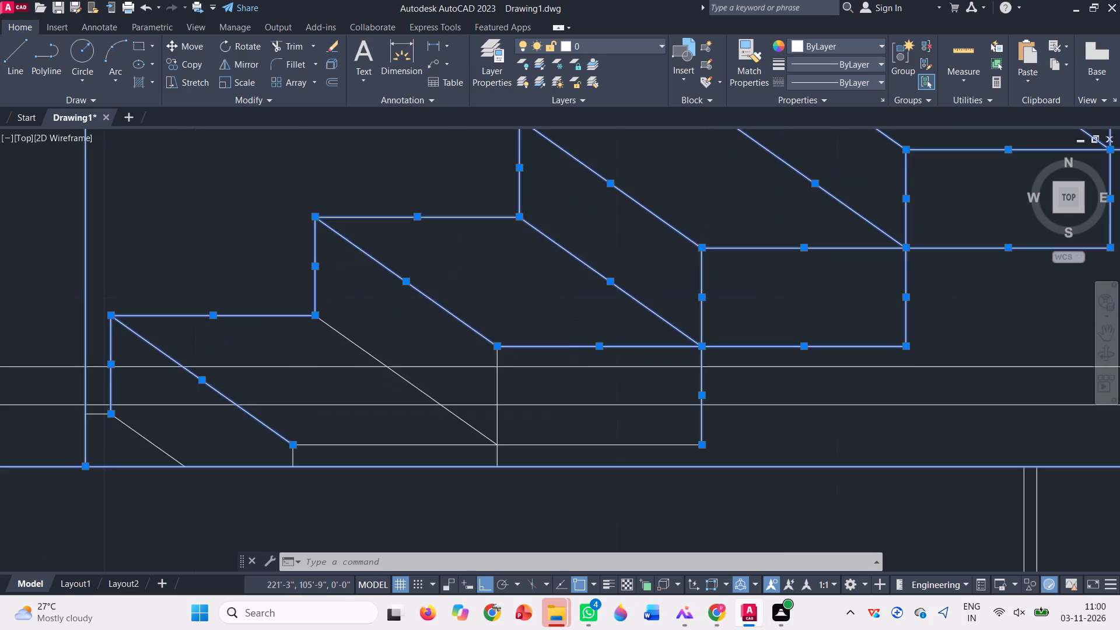
click(340, 353)
click(260, 271)
scroll(331, 280, down, 3)
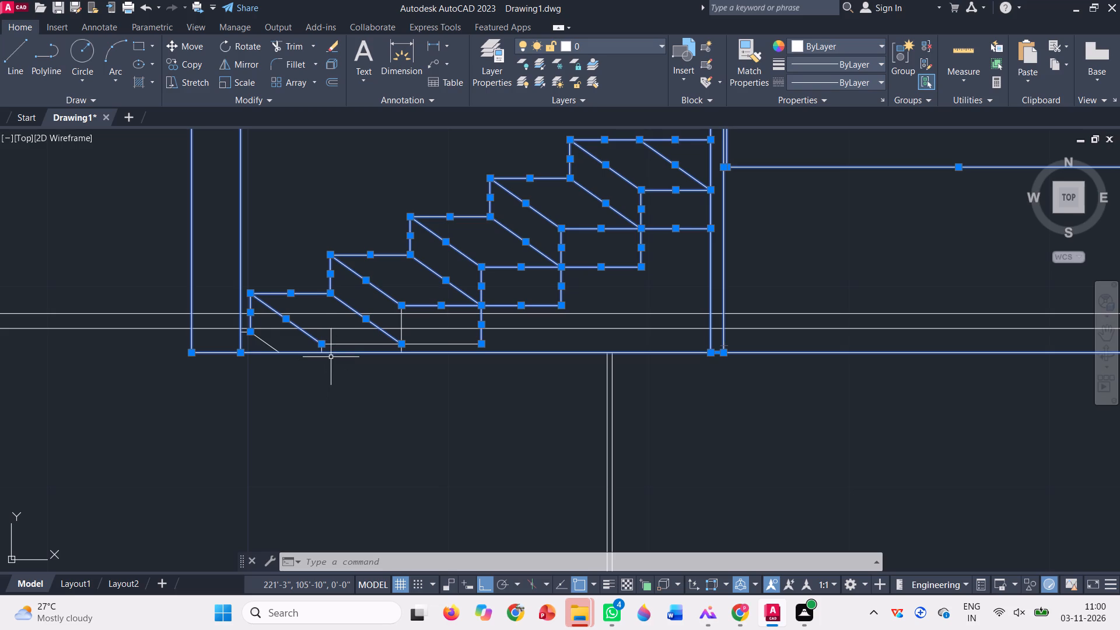
scroll(327, 343, up, 4)
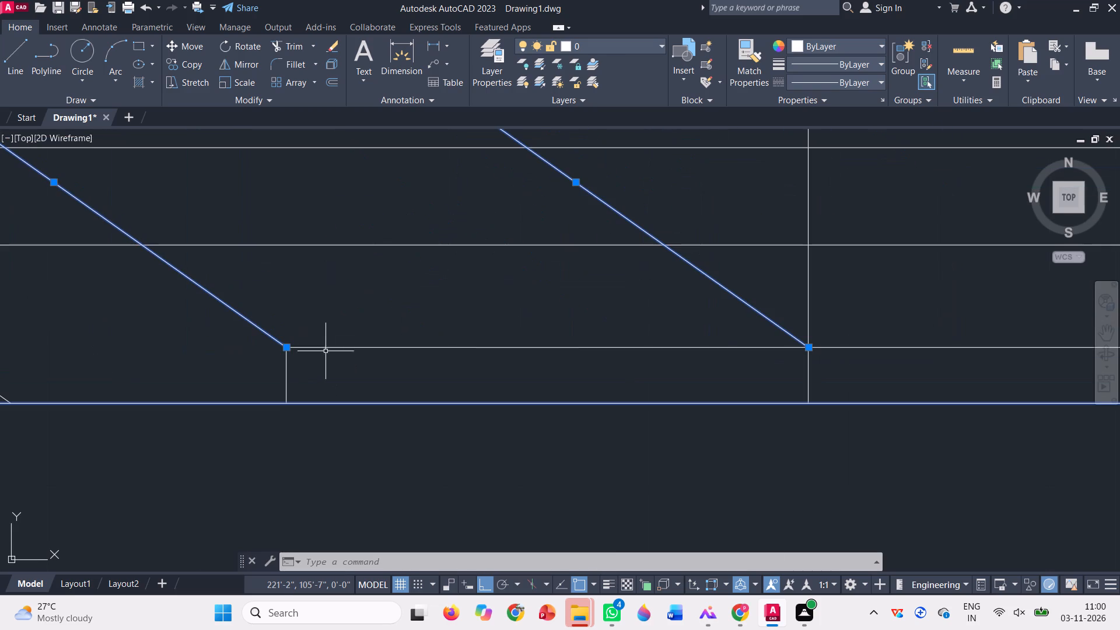
click(330, 370)
click(258, 335)
scroll(486, 401, down, 3)
scroll(336, 379, up, 3)
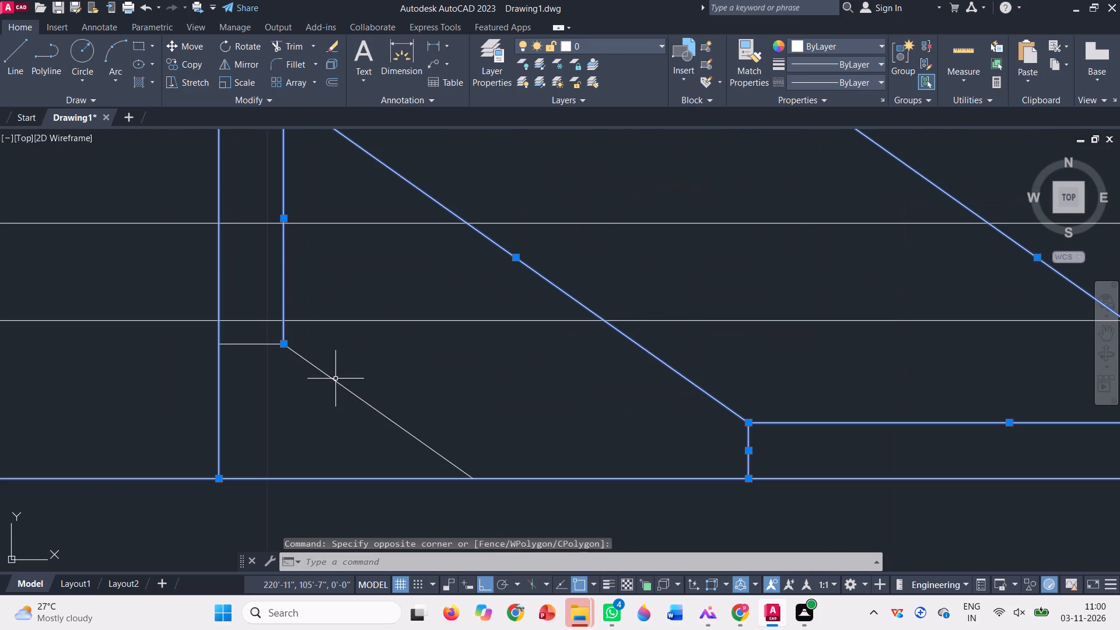
click(311, 400)
click(254, 341)
scroll(255, 362, down, 2)
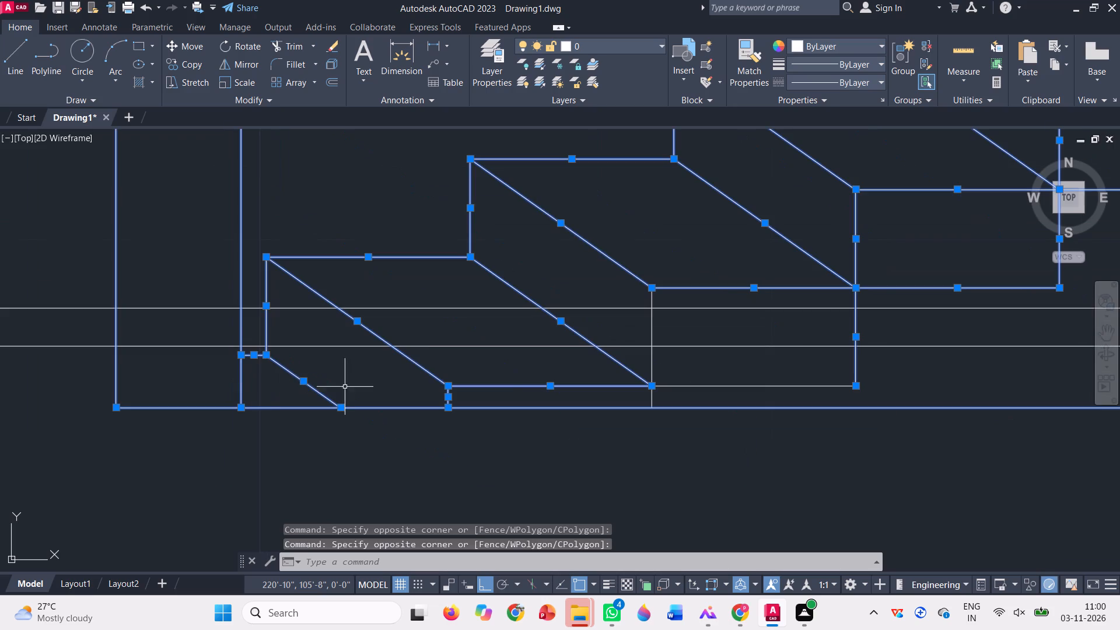
scroll(711, 366, up, 2)
click(586, 446)
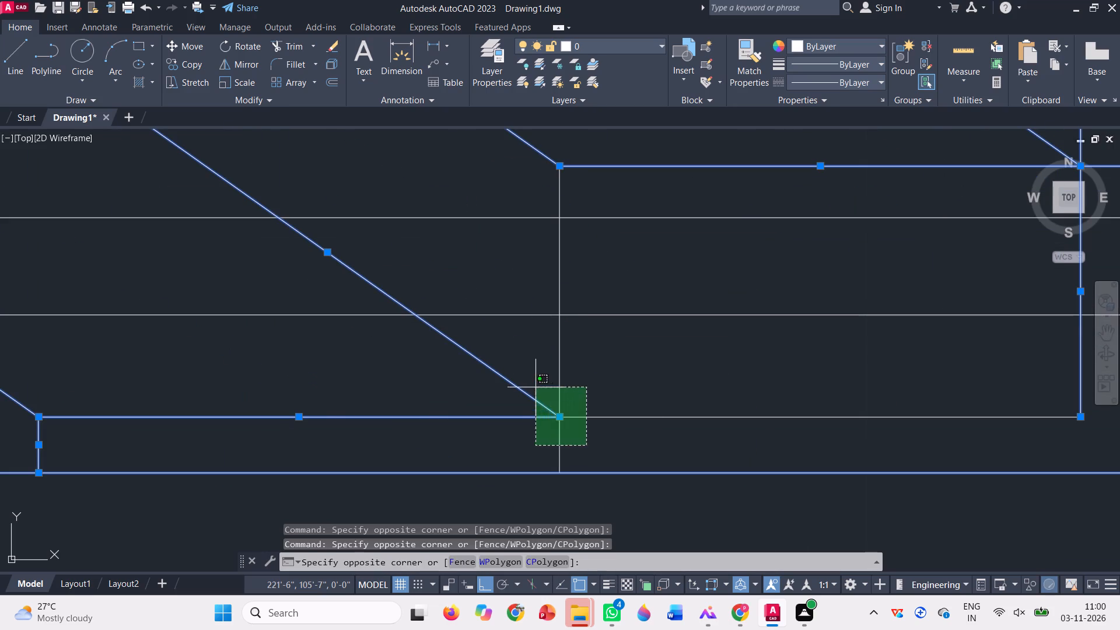
click(534, 385)
scroll(520, 428, down, 8)
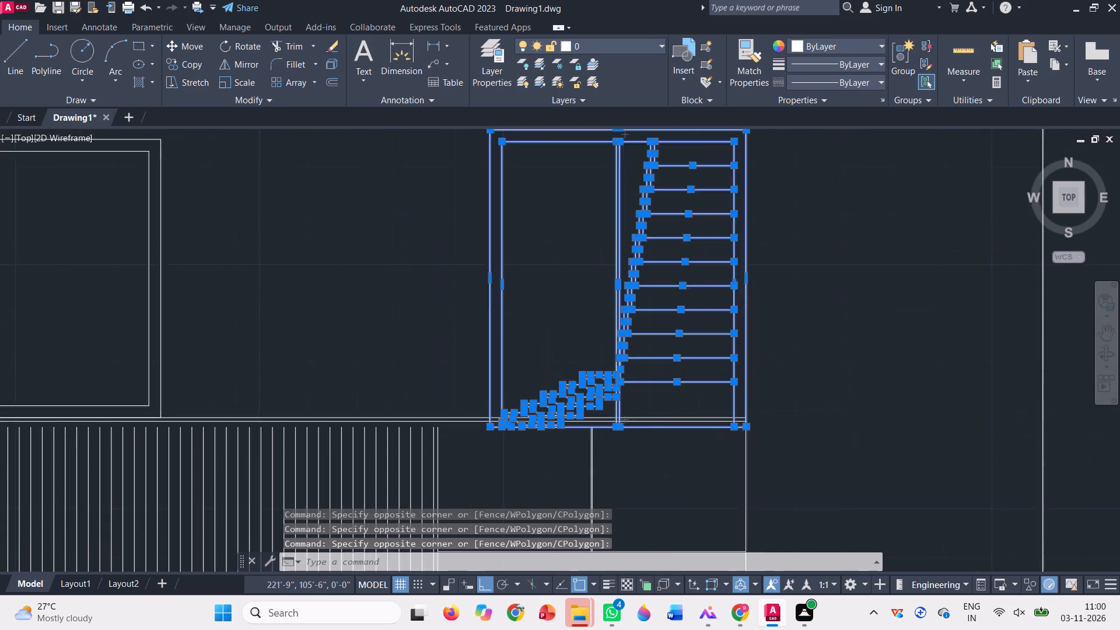
text(m)
key(space)
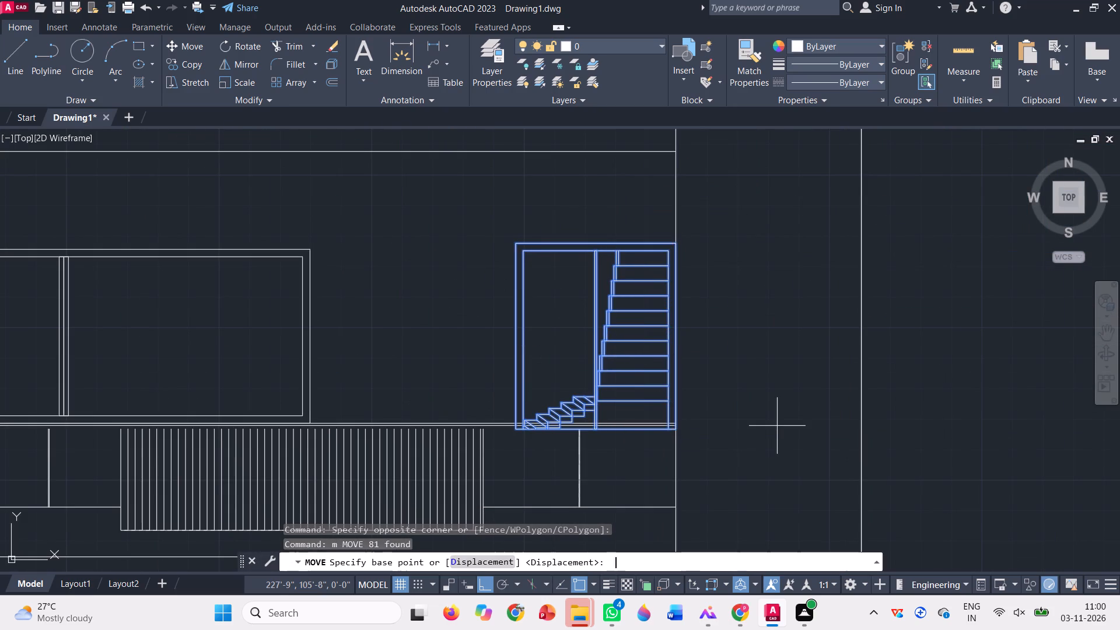
scroll(671, 434, up, 3)
click(695, 419)
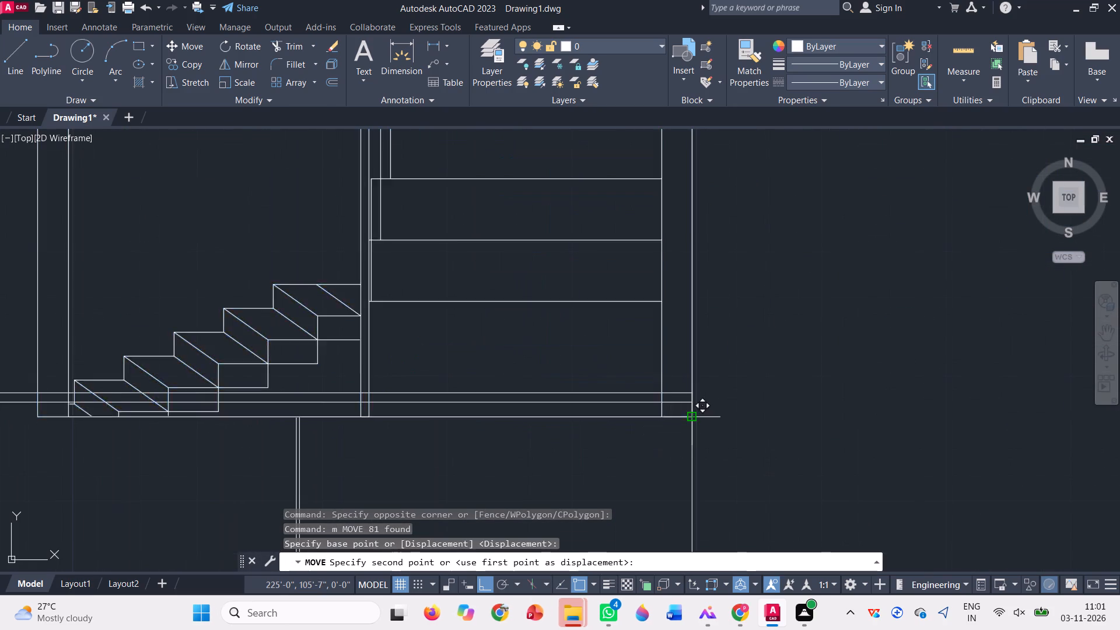
scroll(693, 395, up, 4)
click(693, 386)
scroll(766, 434, down, 6)
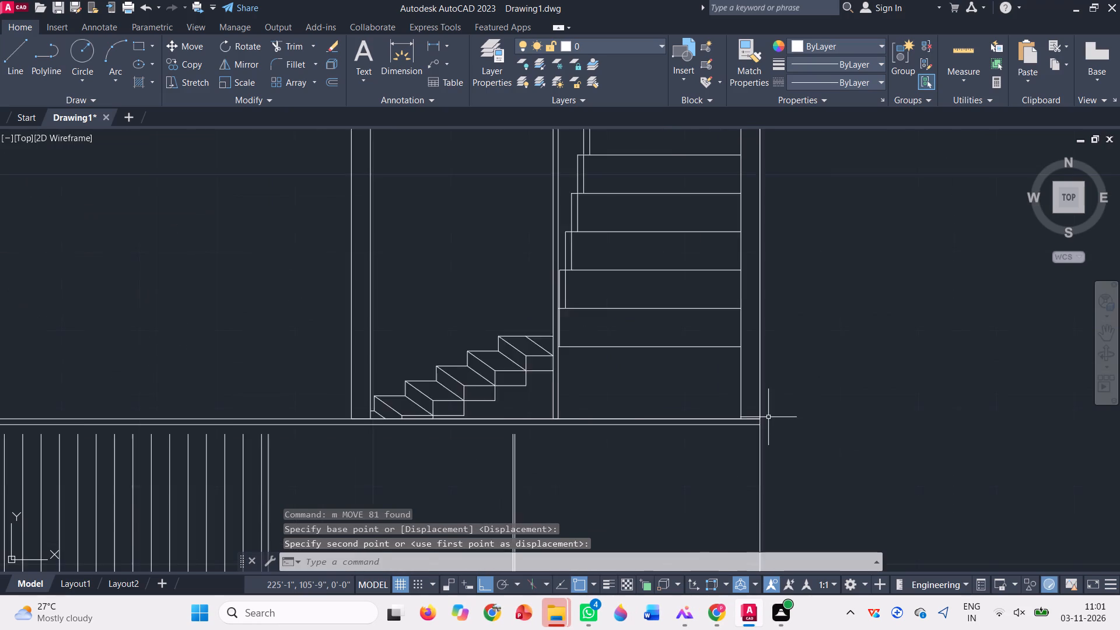
key(space)
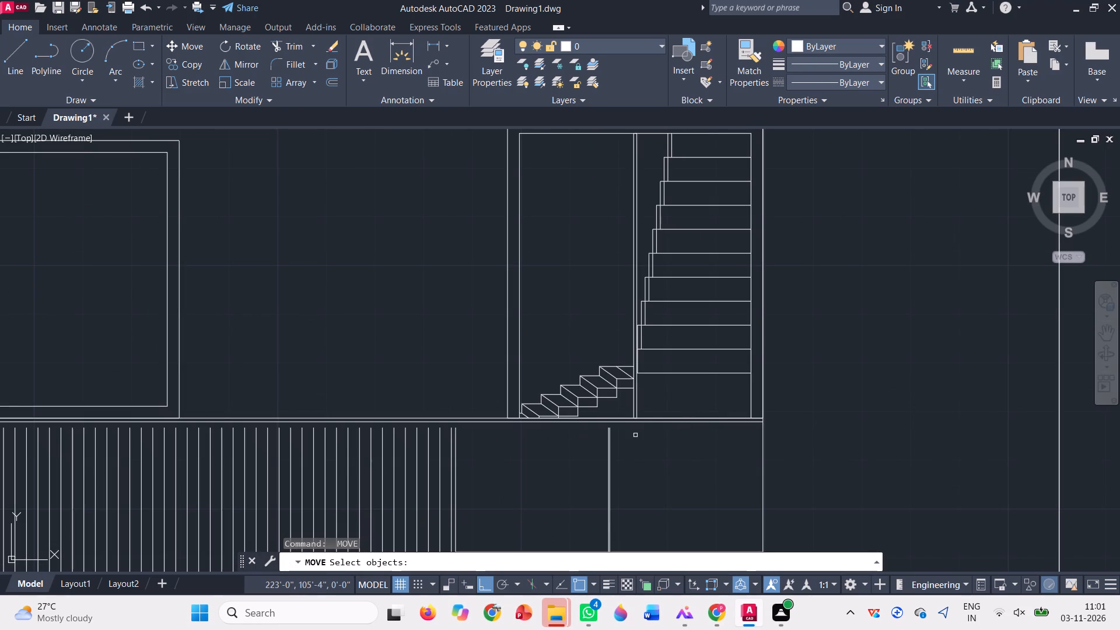
key(Escape)
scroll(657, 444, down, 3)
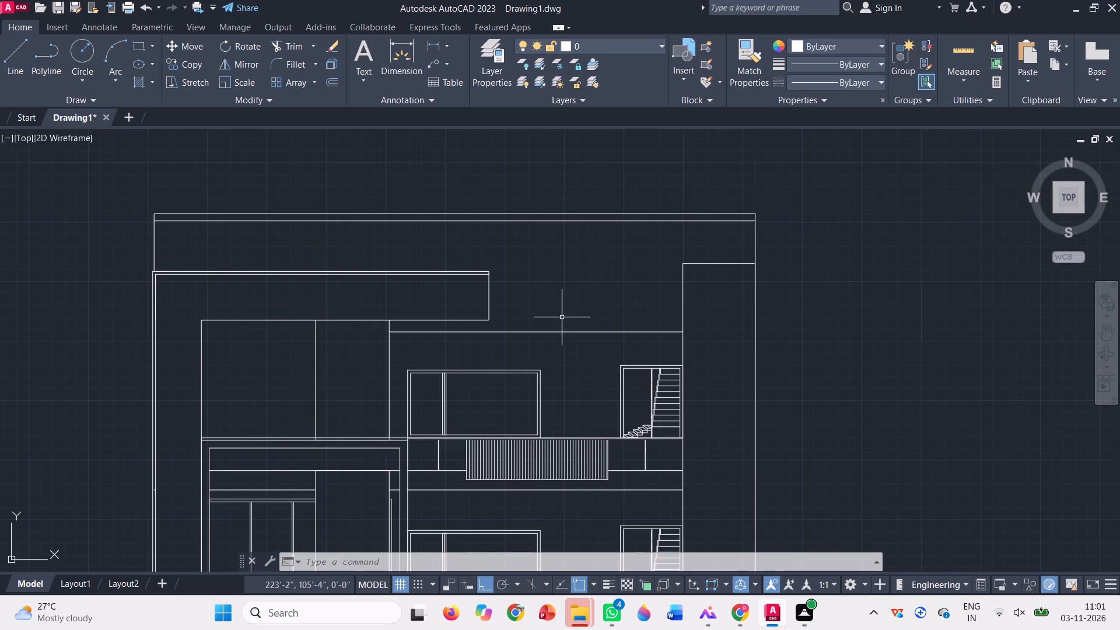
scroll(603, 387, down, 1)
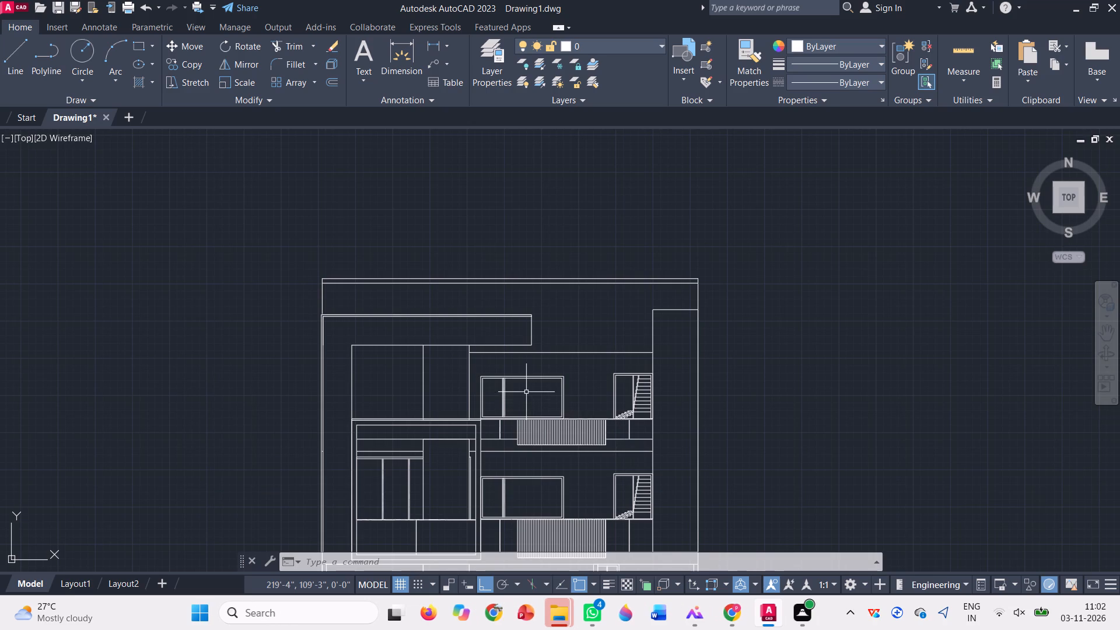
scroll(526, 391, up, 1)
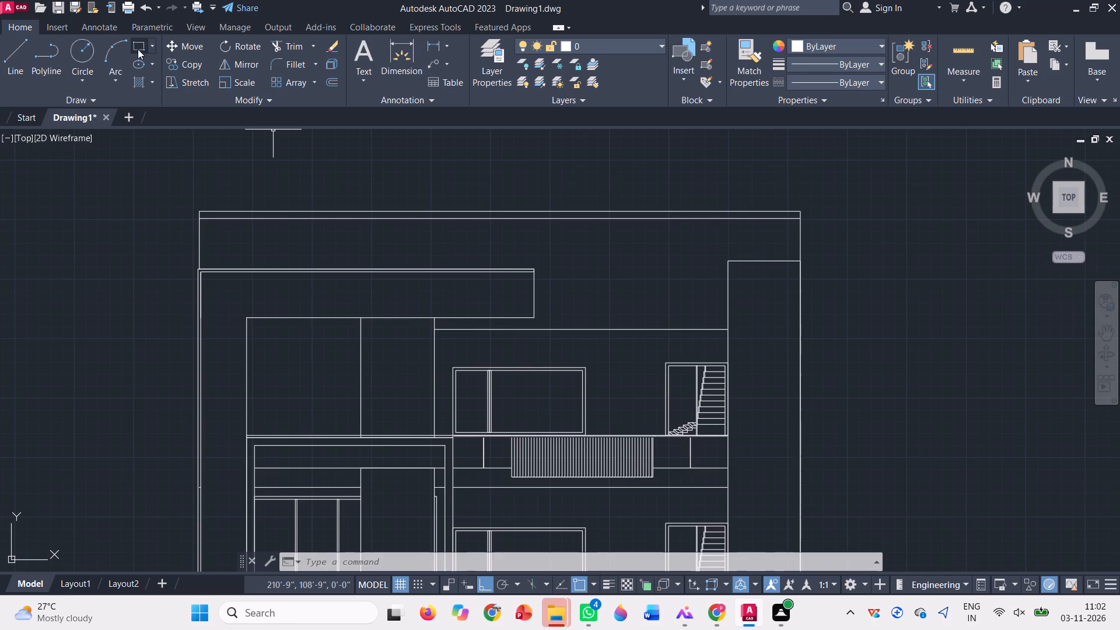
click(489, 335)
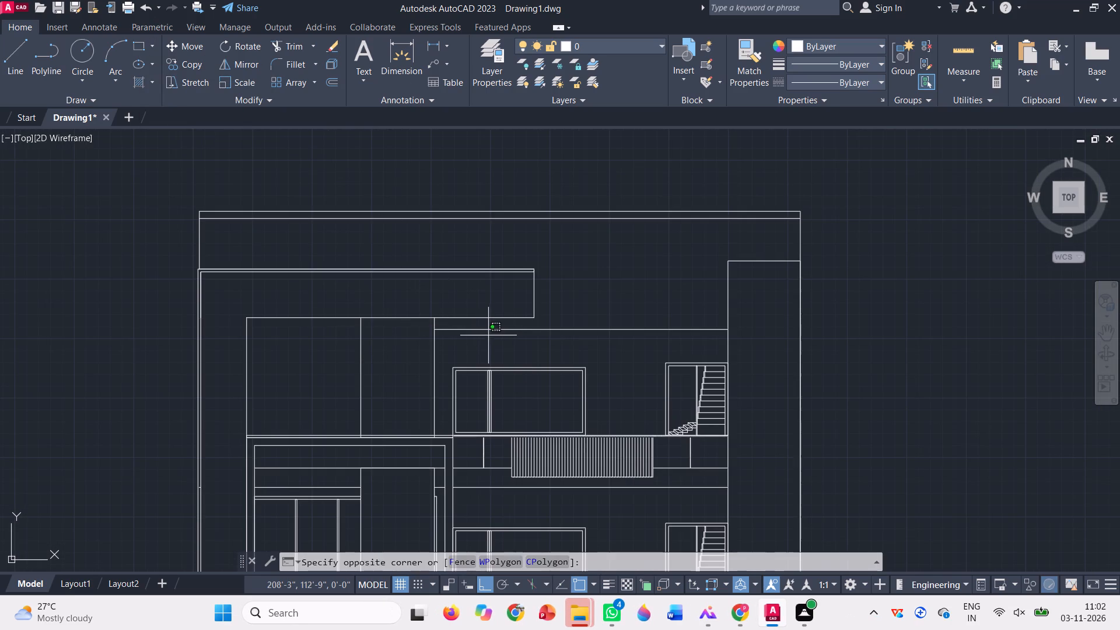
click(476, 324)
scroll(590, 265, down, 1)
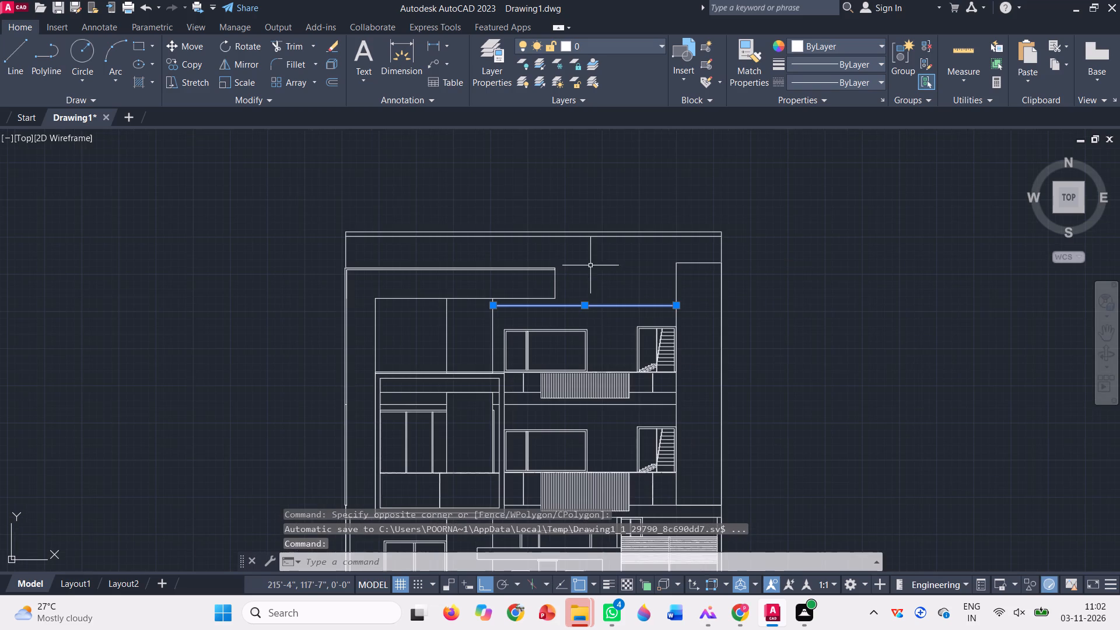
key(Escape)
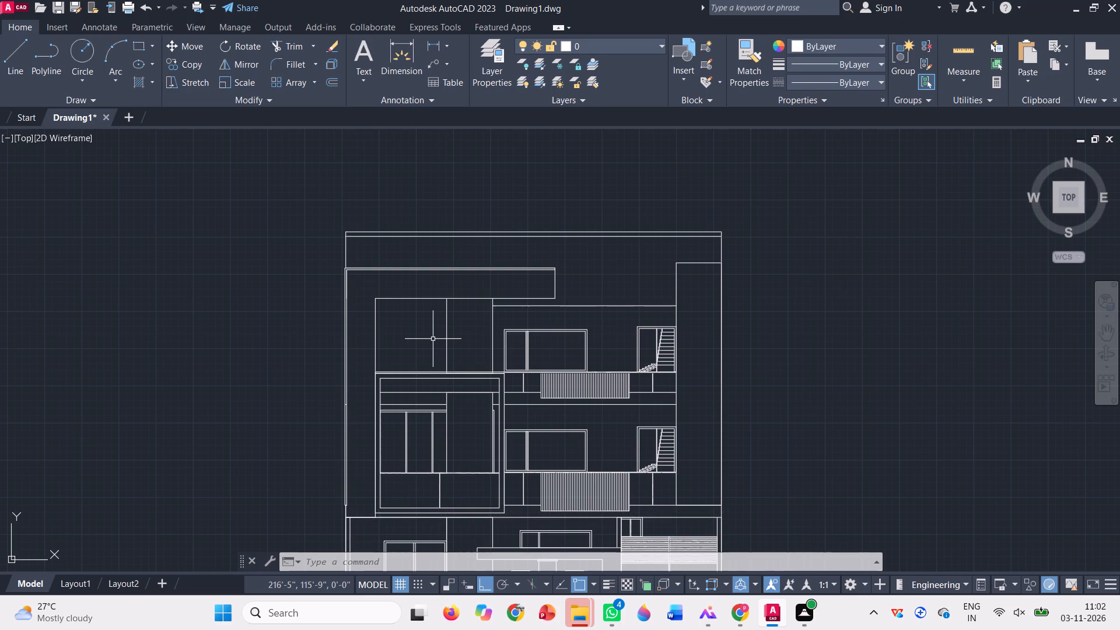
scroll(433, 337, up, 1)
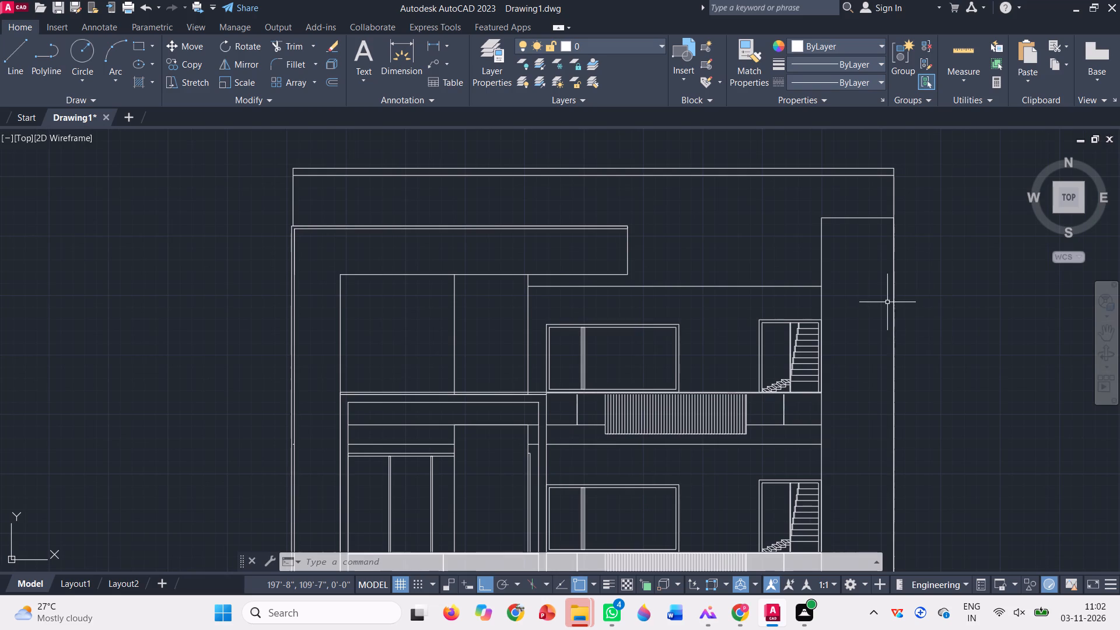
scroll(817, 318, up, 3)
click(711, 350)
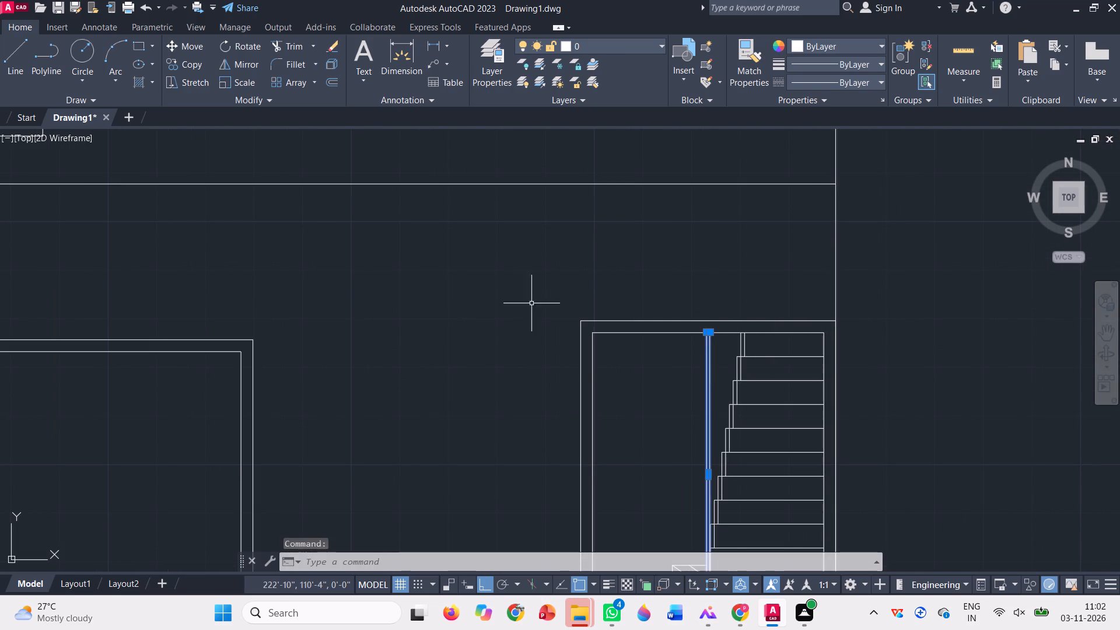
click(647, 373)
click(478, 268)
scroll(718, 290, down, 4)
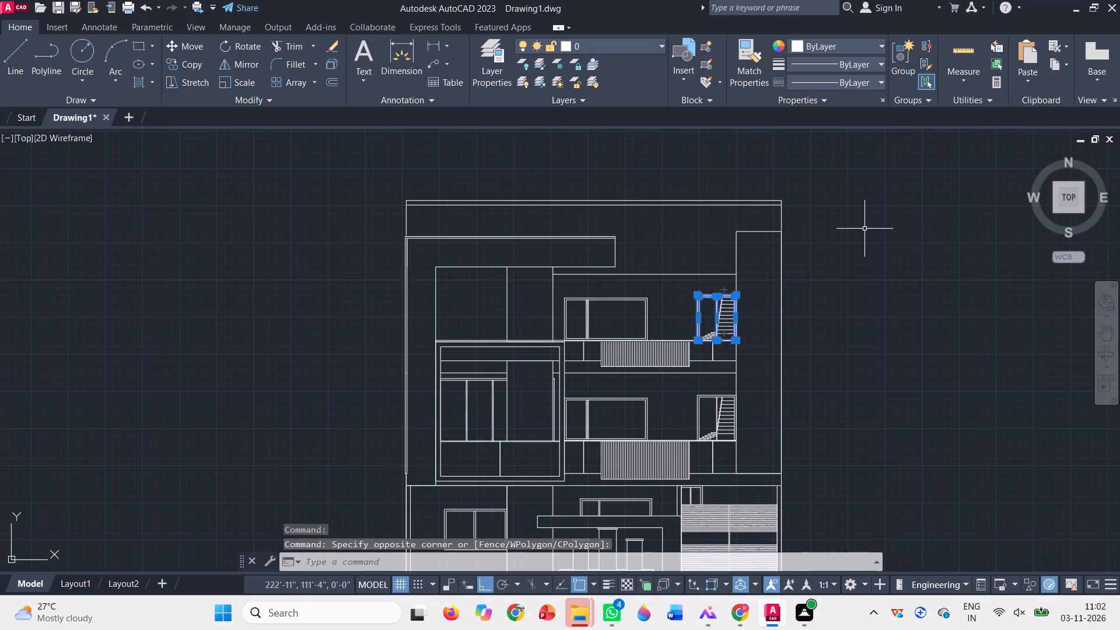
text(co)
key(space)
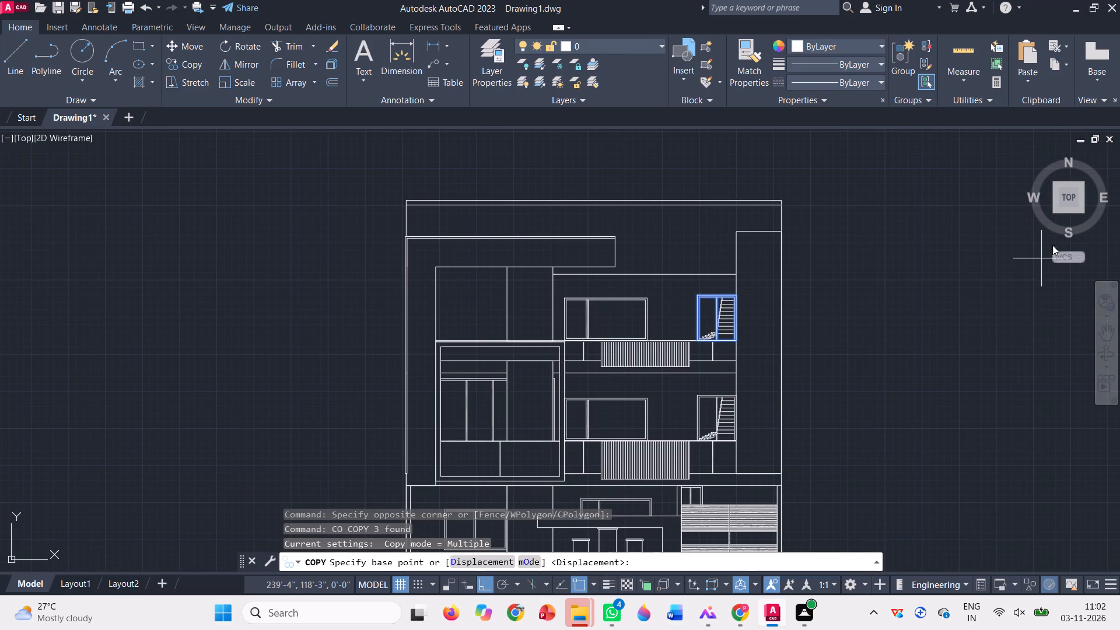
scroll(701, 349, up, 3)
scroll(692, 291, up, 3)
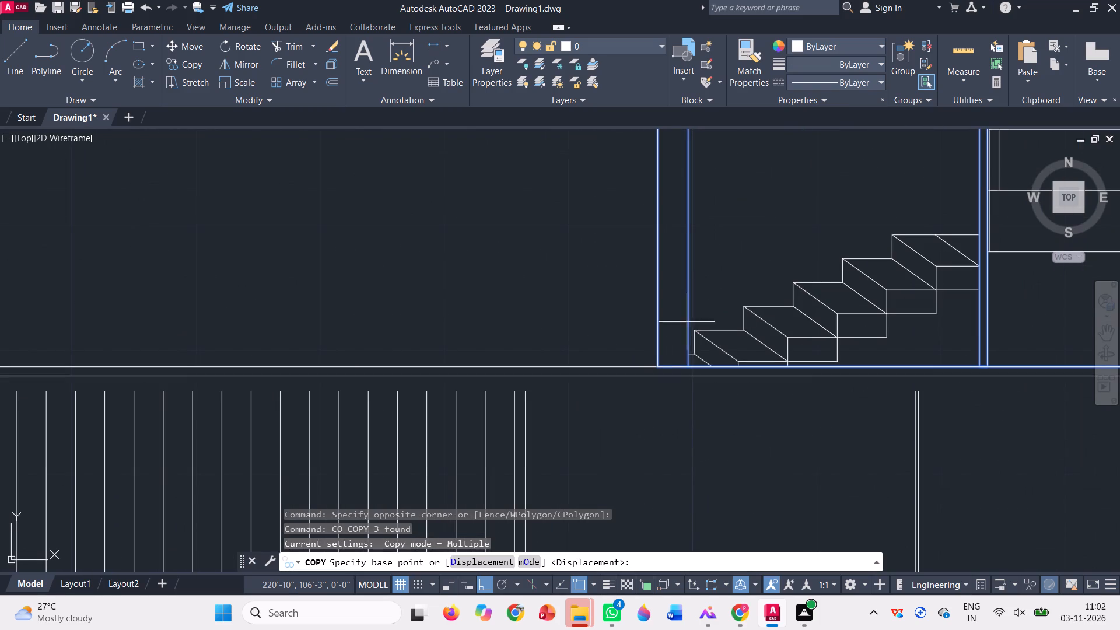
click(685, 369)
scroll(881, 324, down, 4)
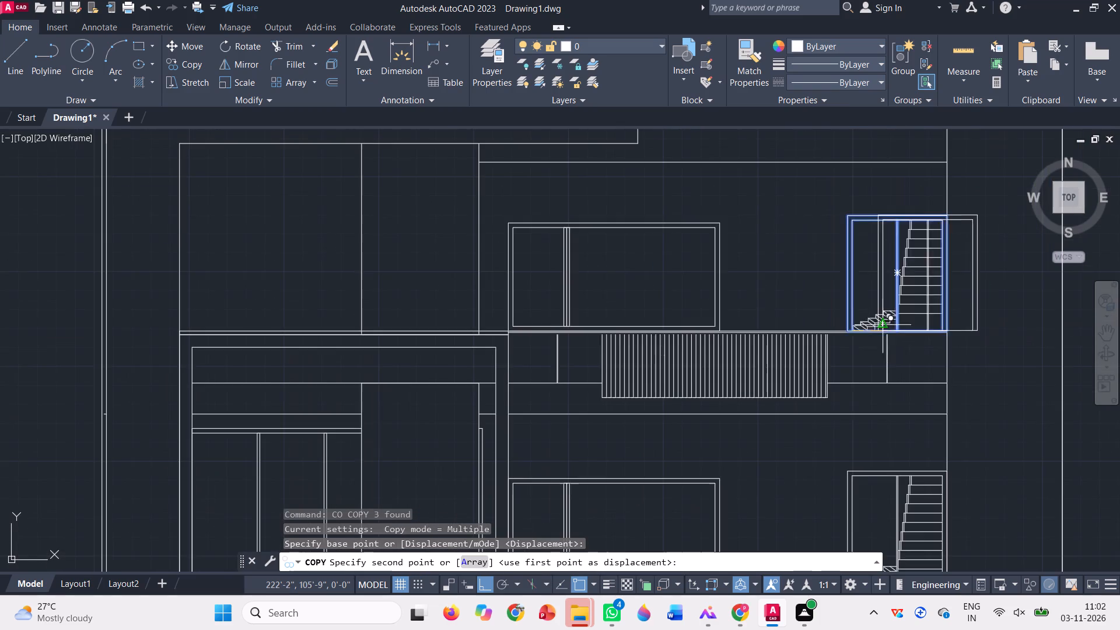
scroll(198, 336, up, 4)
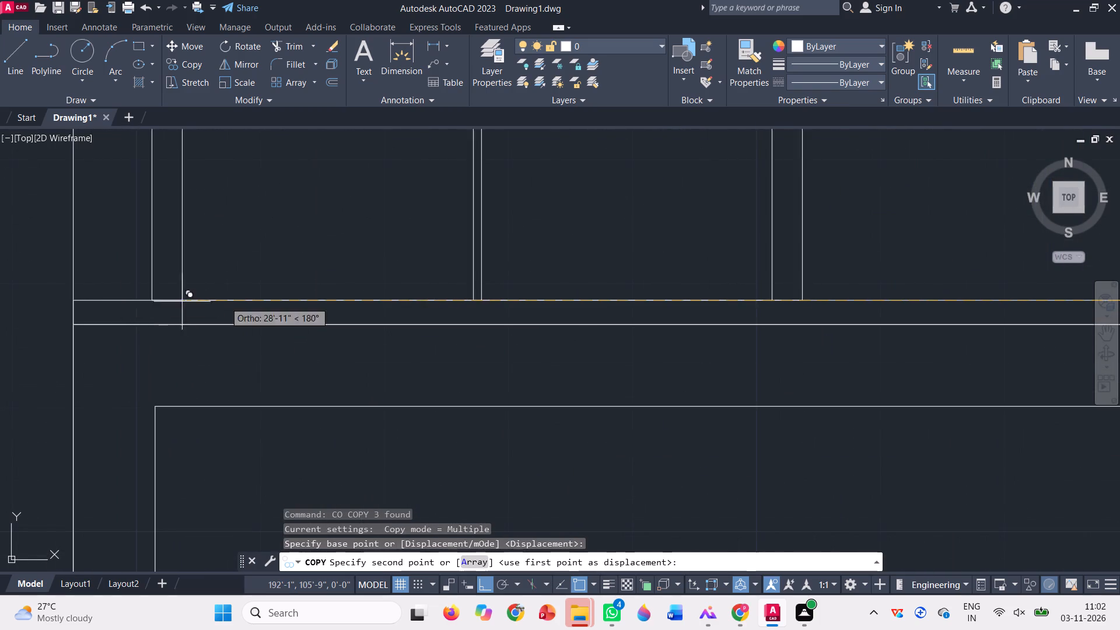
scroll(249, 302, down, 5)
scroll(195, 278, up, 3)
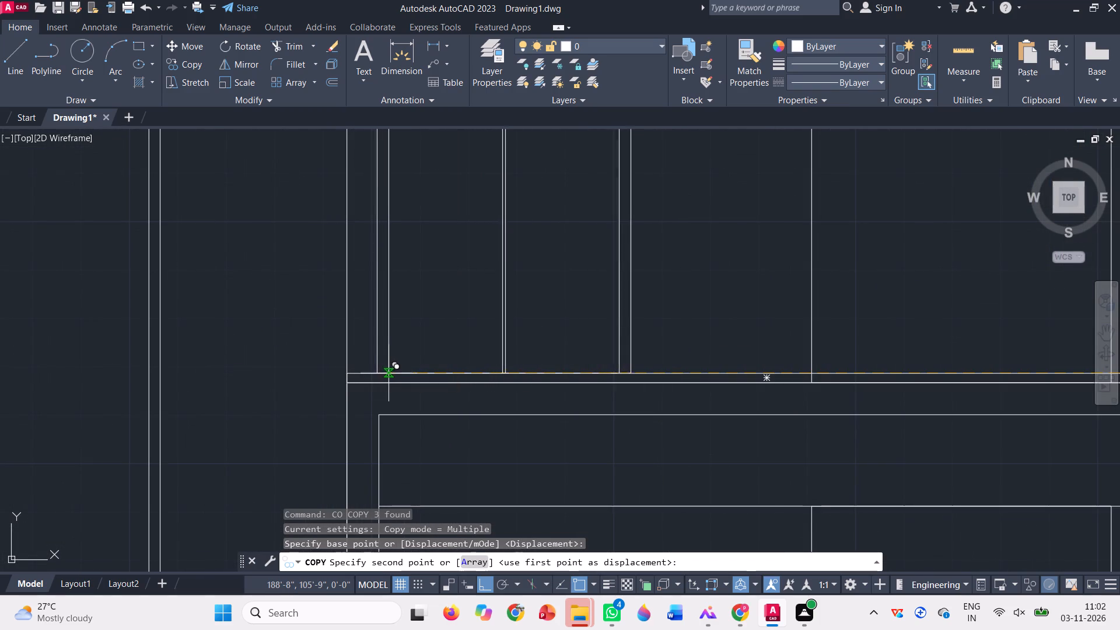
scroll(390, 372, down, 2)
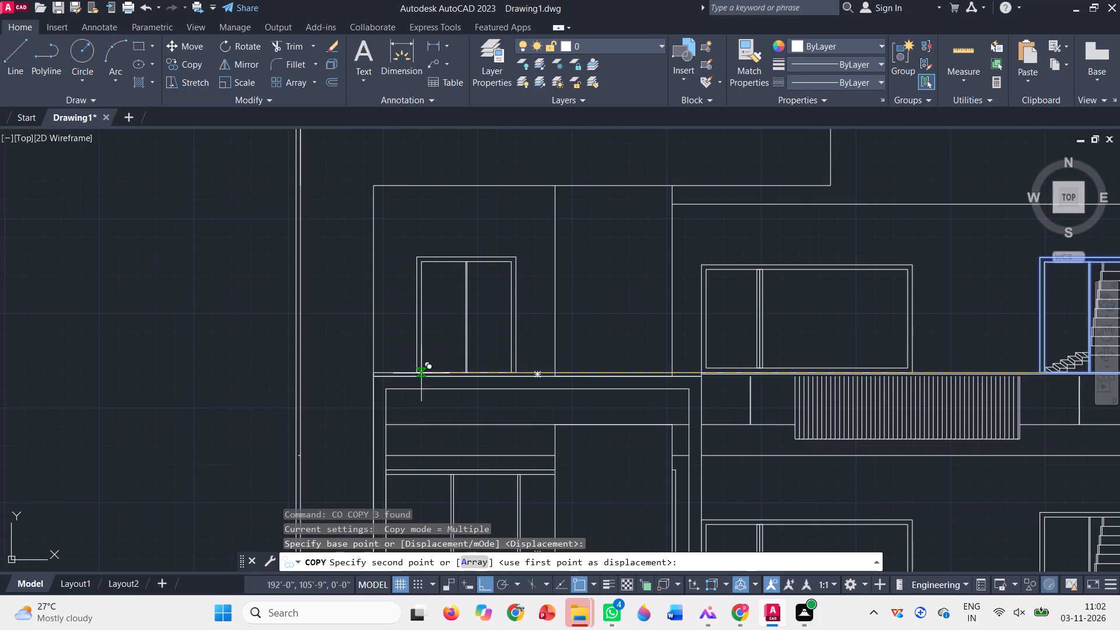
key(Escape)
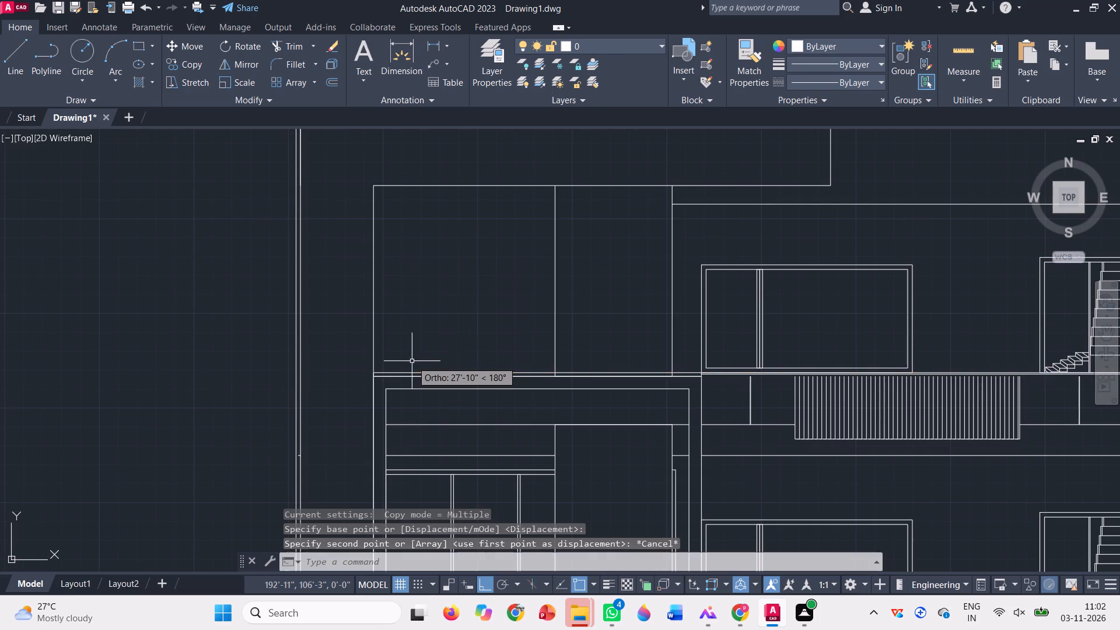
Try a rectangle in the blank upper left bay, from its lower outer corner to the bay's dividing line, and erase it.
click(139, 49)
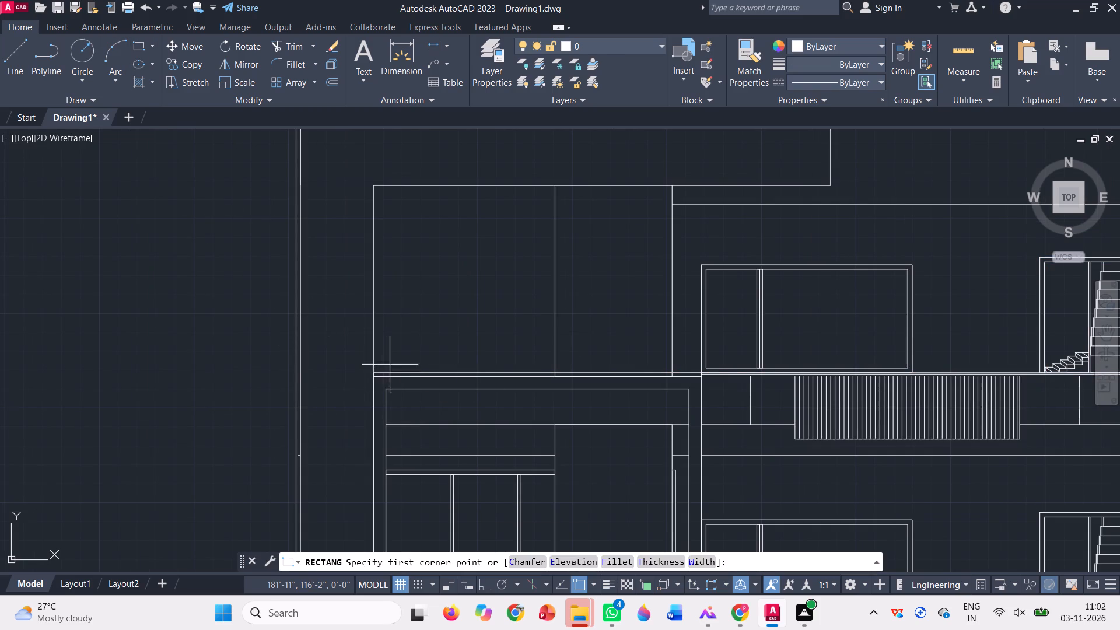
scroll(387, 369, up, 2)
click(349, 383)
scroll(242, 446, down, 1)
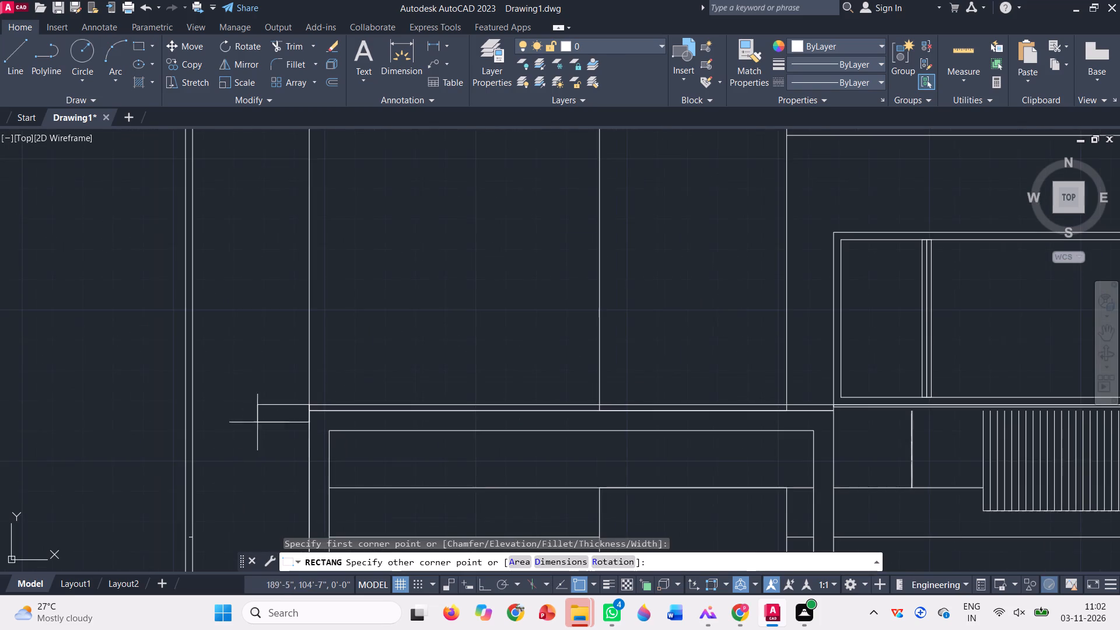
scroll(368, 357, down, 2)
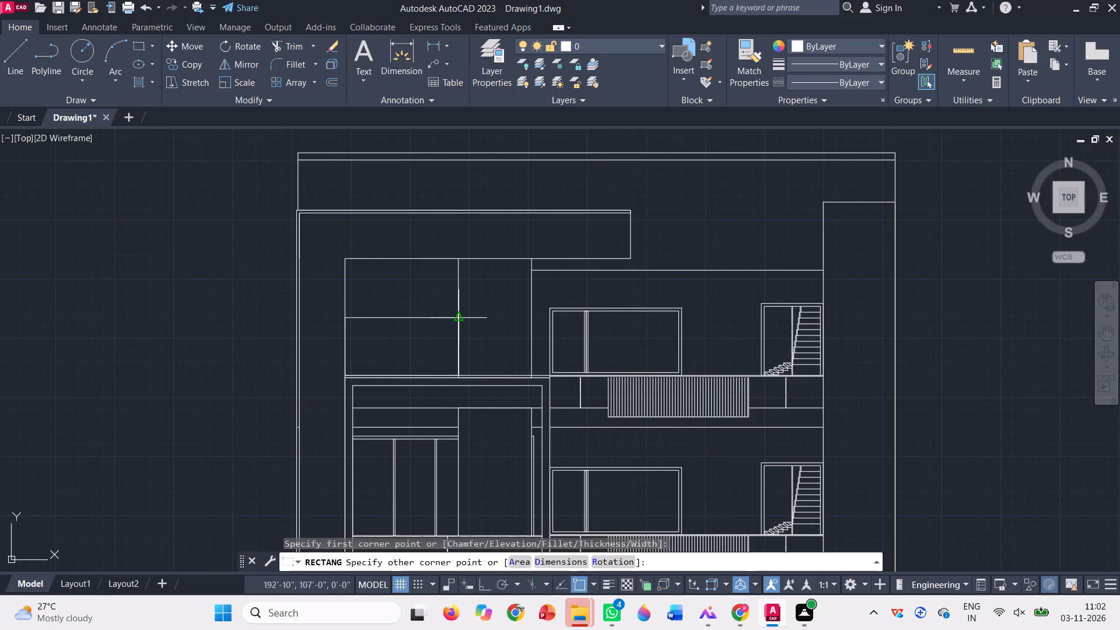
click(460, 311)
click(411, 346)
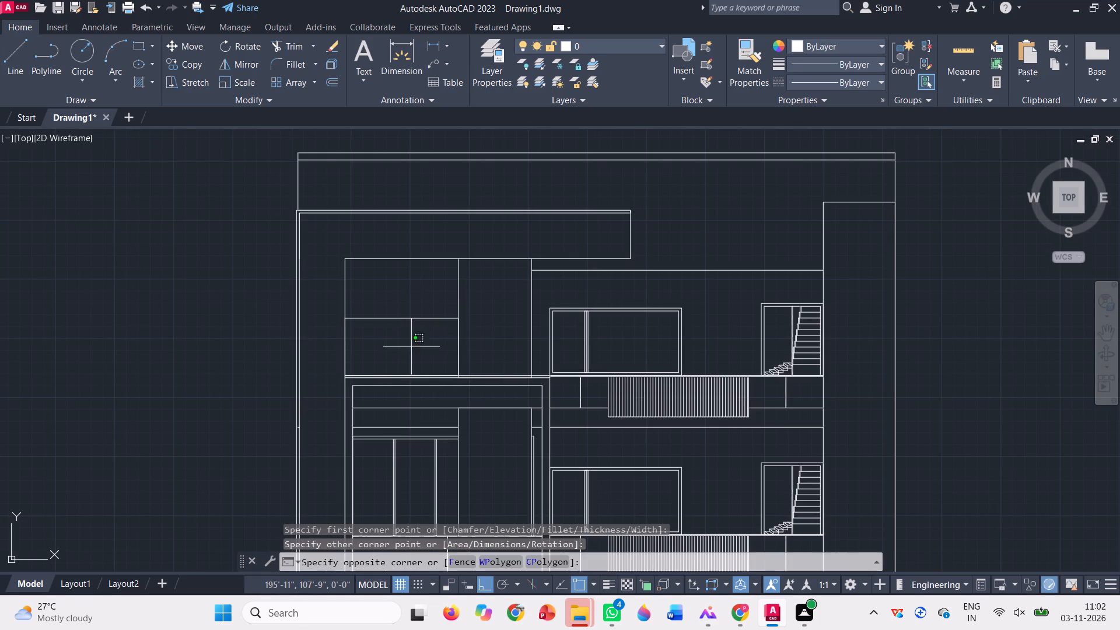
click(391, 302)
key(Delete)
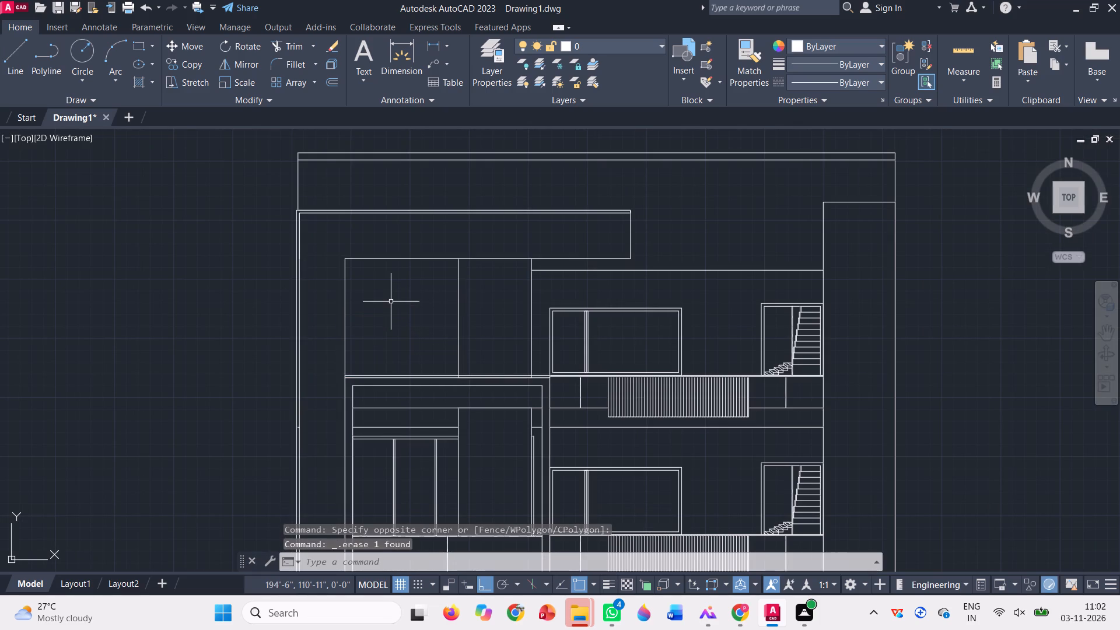
Draw a horizontal construction line through the top corner of the upper-floor staircase opening's outer frame.
text(xl)
key(Return)
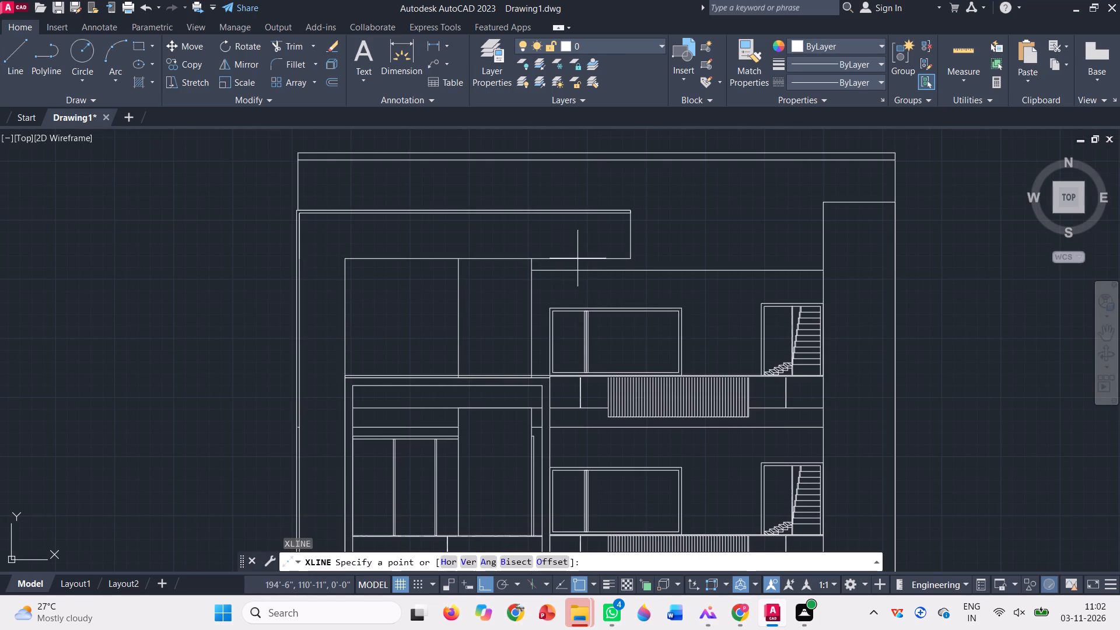
scroll(759, 299, up, 3)
click(766, 321)
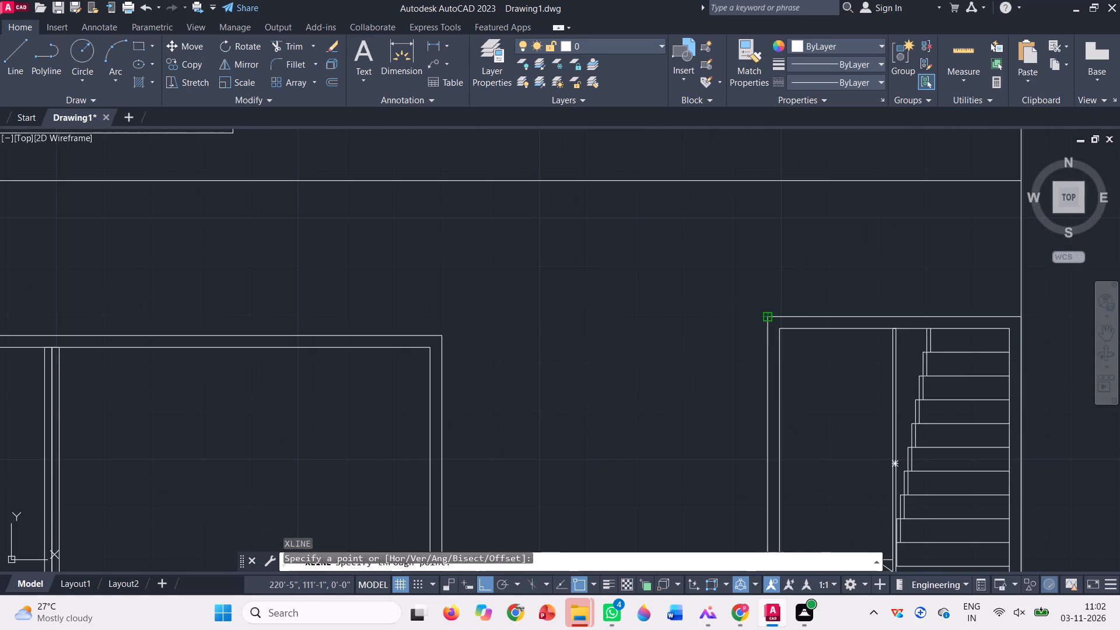
scroll(653, 323, down, 3)
click(643, 323)
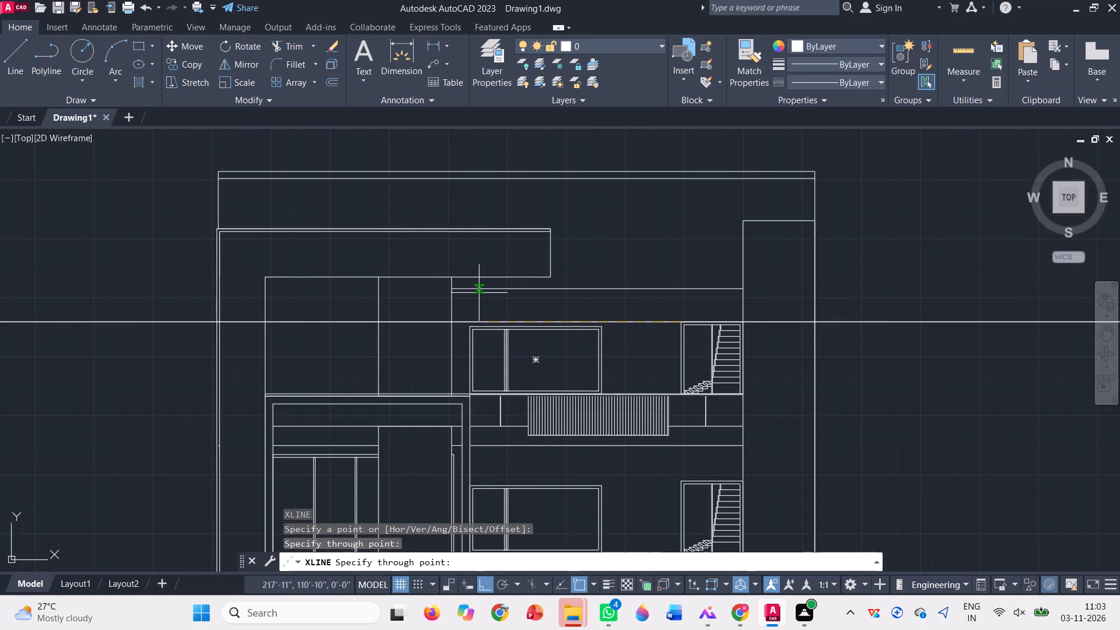
key(space)
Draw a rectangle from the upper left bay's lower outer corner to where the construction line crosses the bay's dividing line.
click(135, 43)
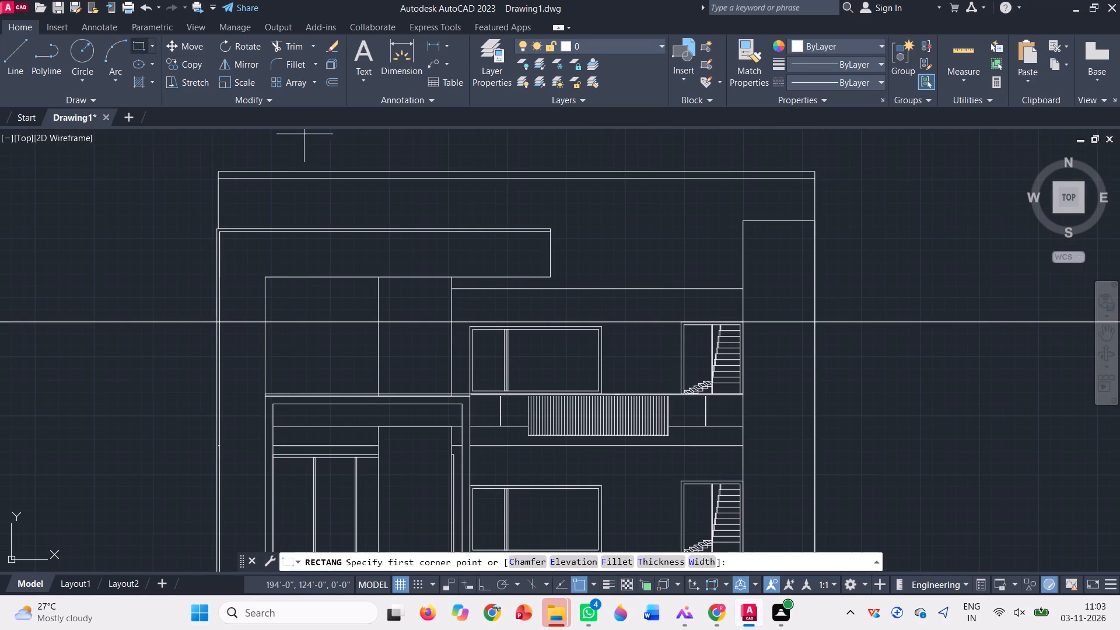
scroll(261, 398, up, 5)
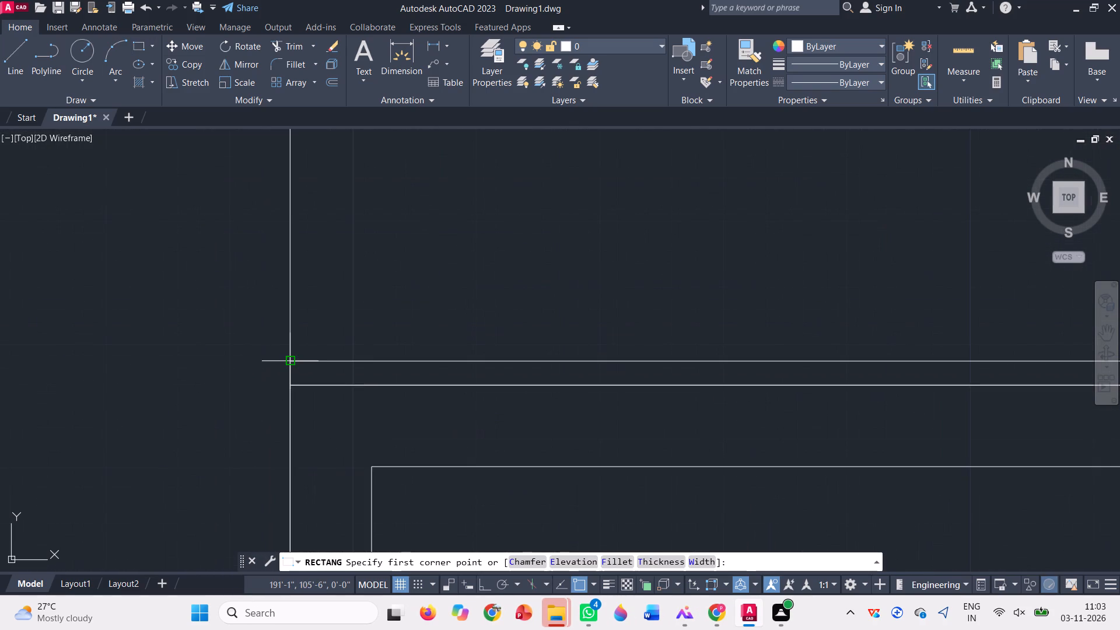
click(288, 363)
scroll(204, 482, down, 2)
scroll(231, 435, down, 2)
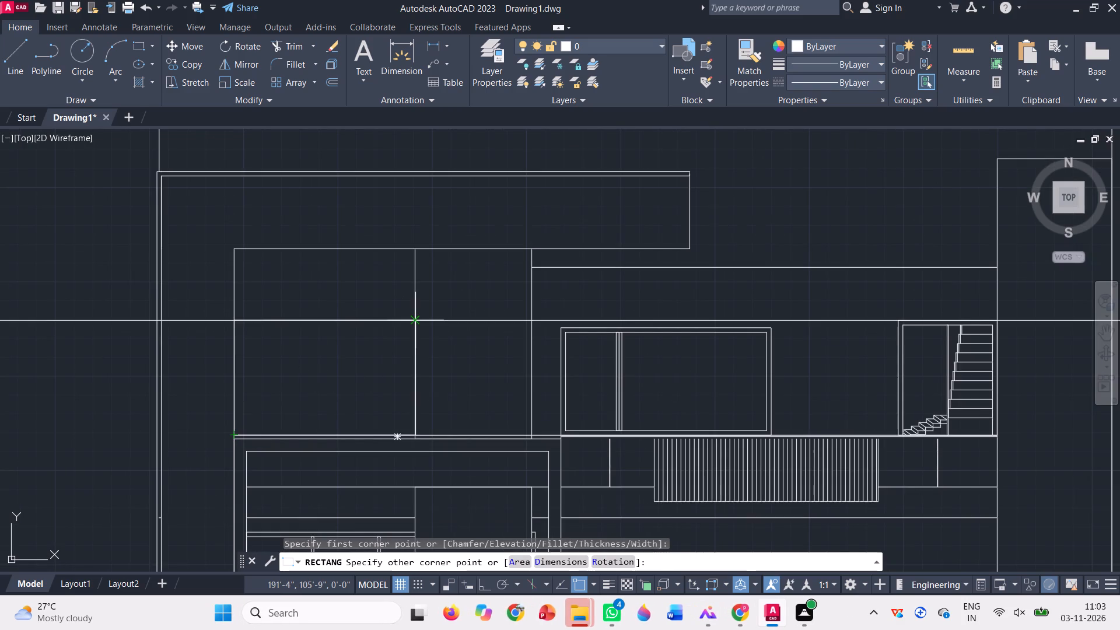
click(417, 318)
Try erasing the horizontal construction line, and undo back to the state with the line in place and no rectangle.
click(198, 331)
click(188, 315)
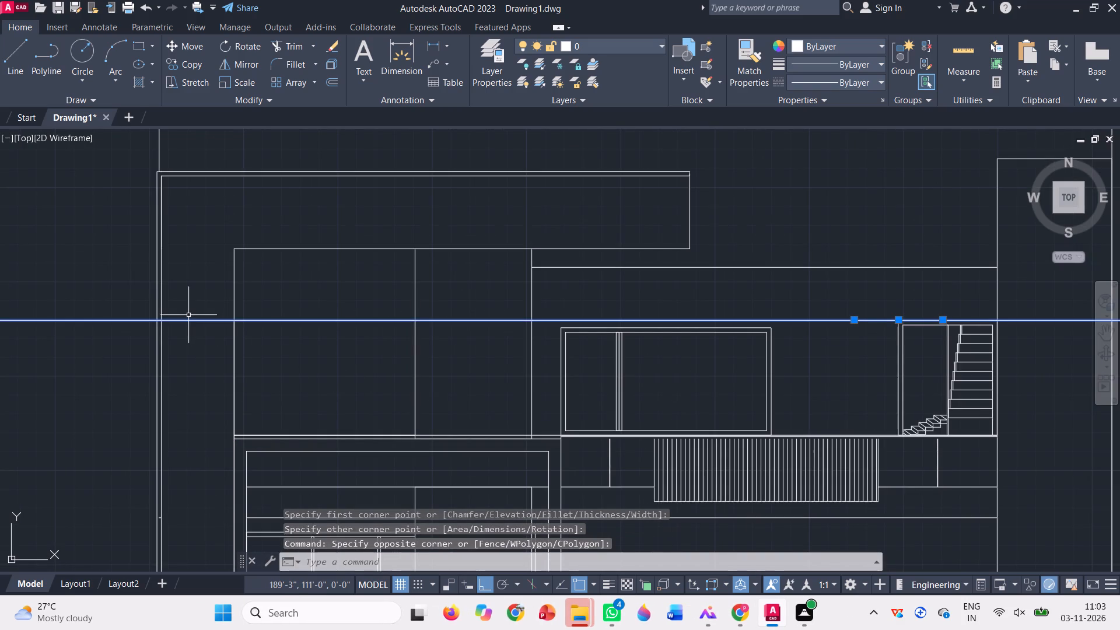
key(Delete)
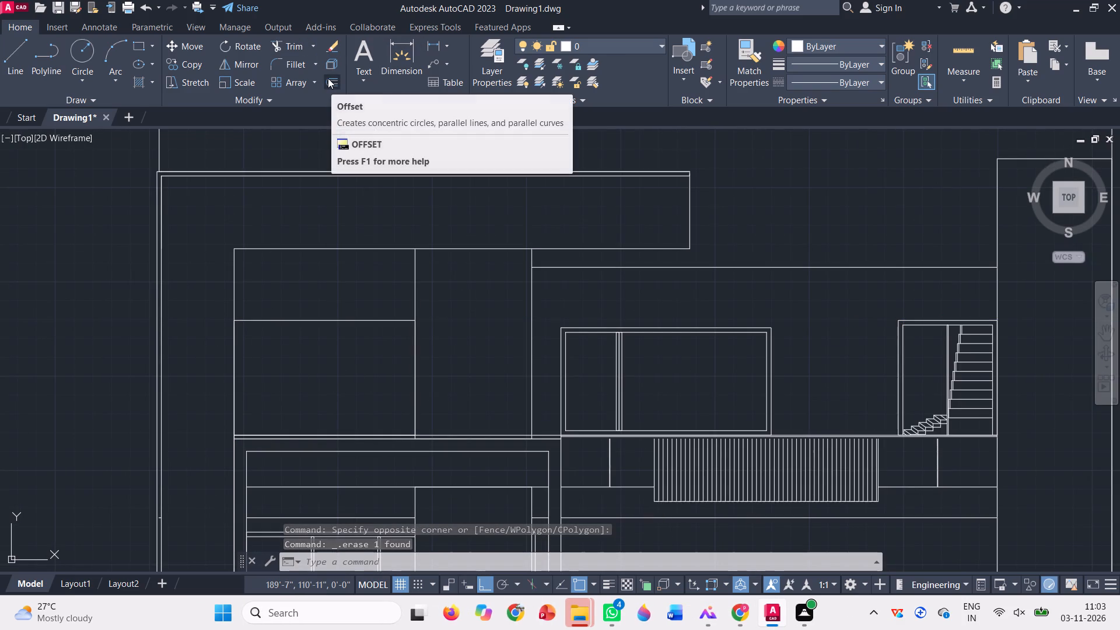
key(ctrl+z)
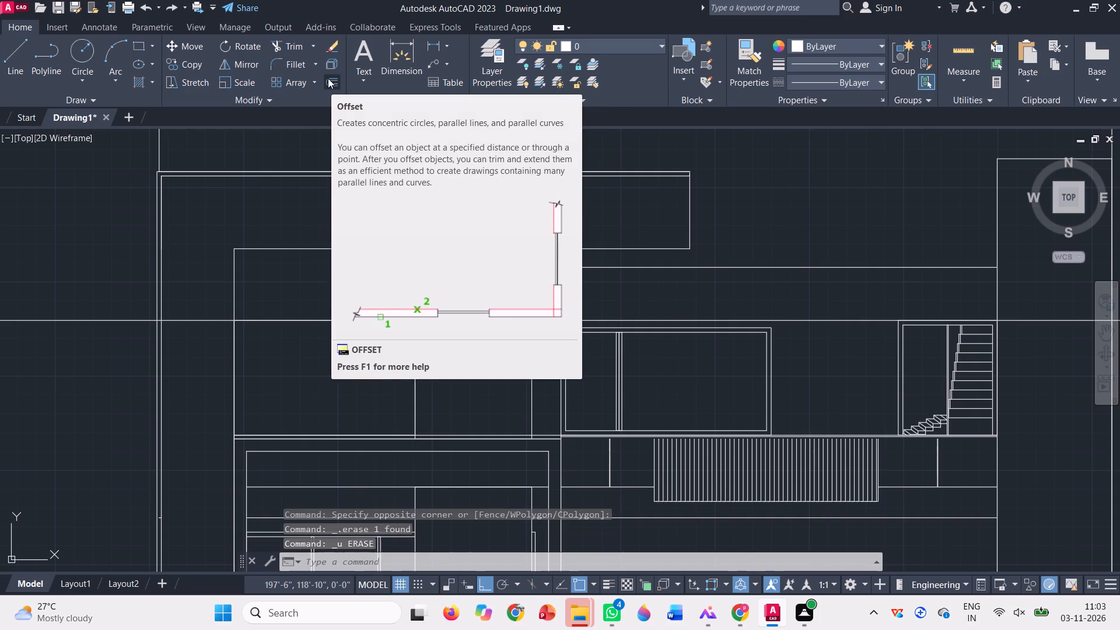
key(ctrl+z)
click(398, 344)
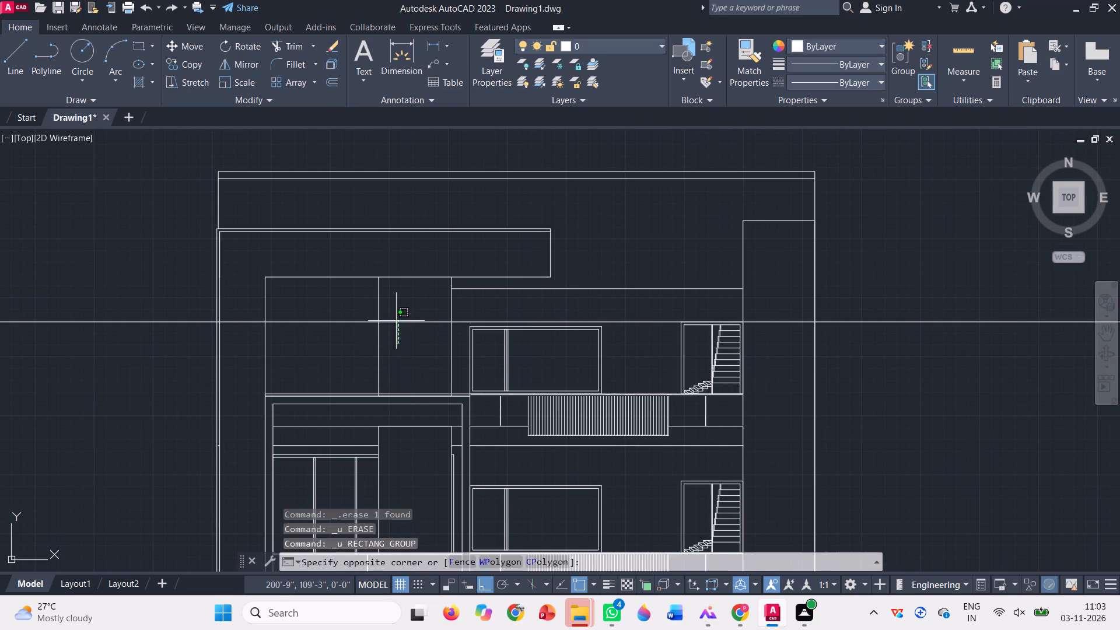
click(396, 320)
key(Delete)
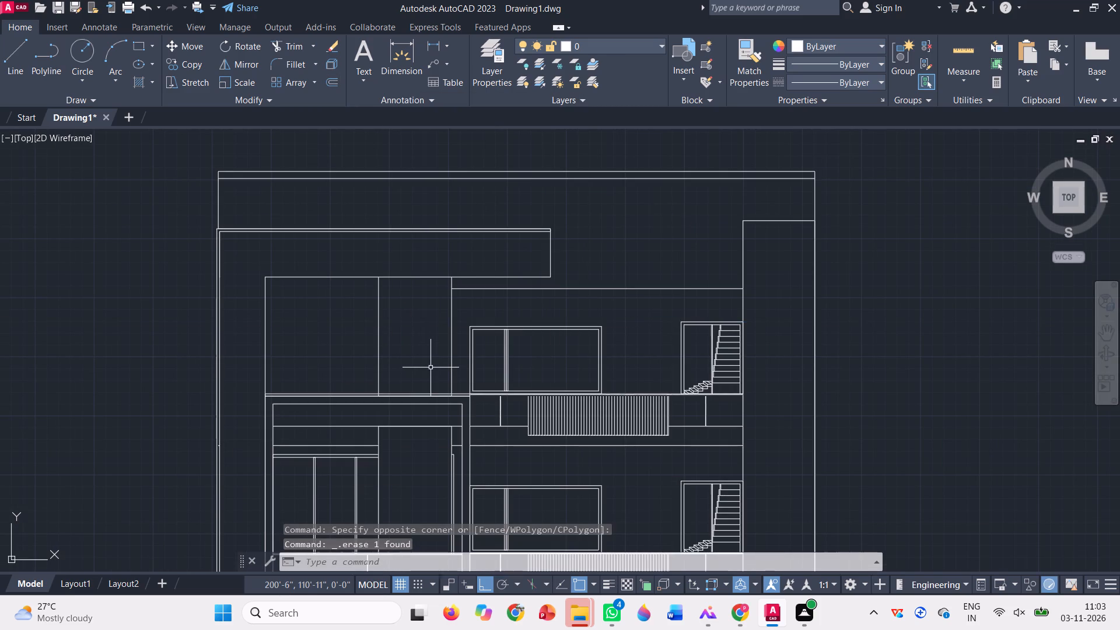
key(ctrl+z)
Draw a rectangle from the upper left bay's lower outer corner at the slab top to the construction line's intersection with the dividing line.
click(136, 38)
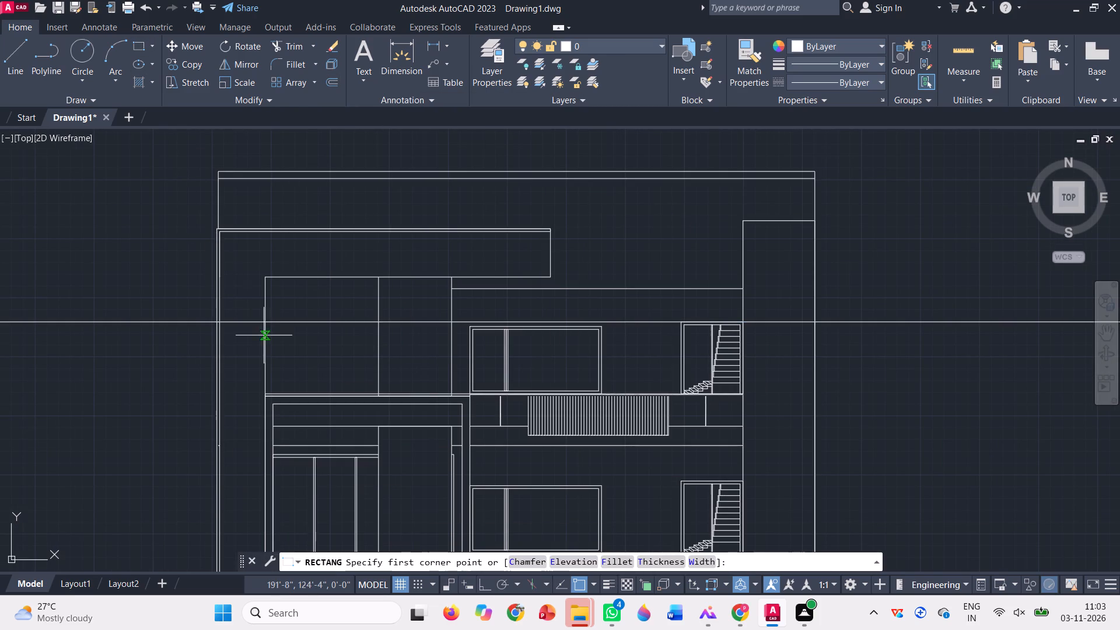
scroll(279, 360, up, 2)
scroll(237, 440, up, 4)
click(222, 404)
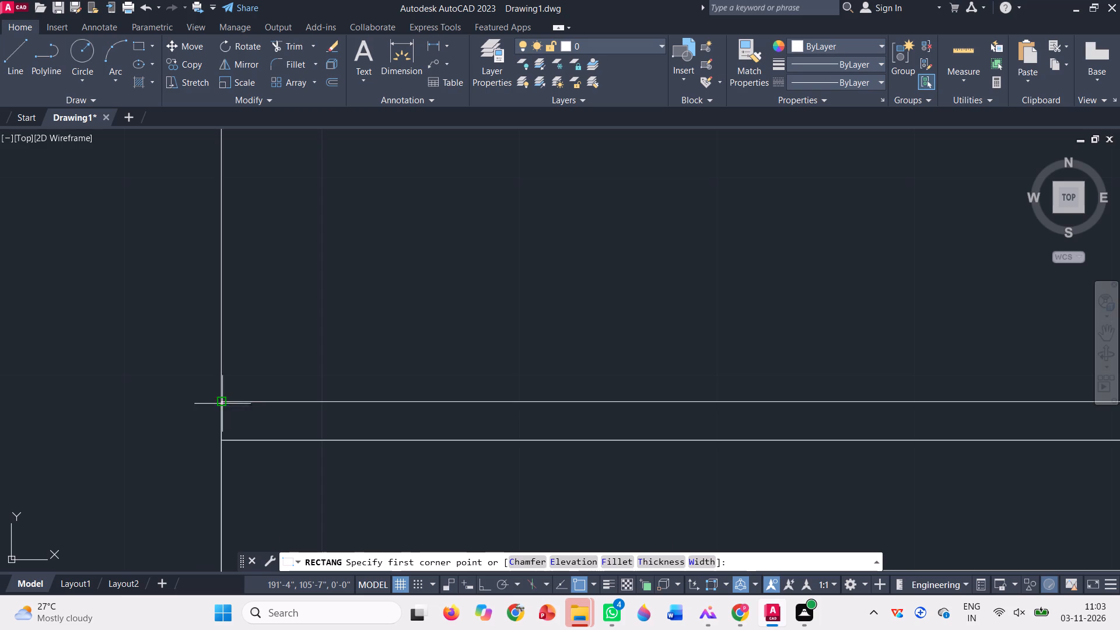
scroll(188, 464, down, 3)
scroll(433, 282, down, 2)
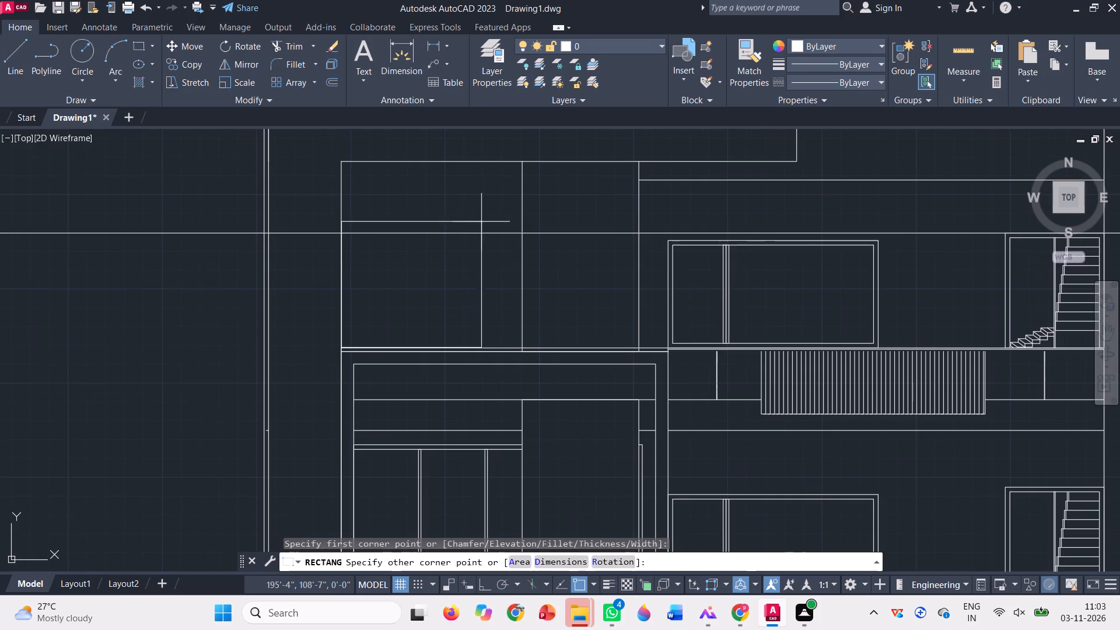
click(522, 233)
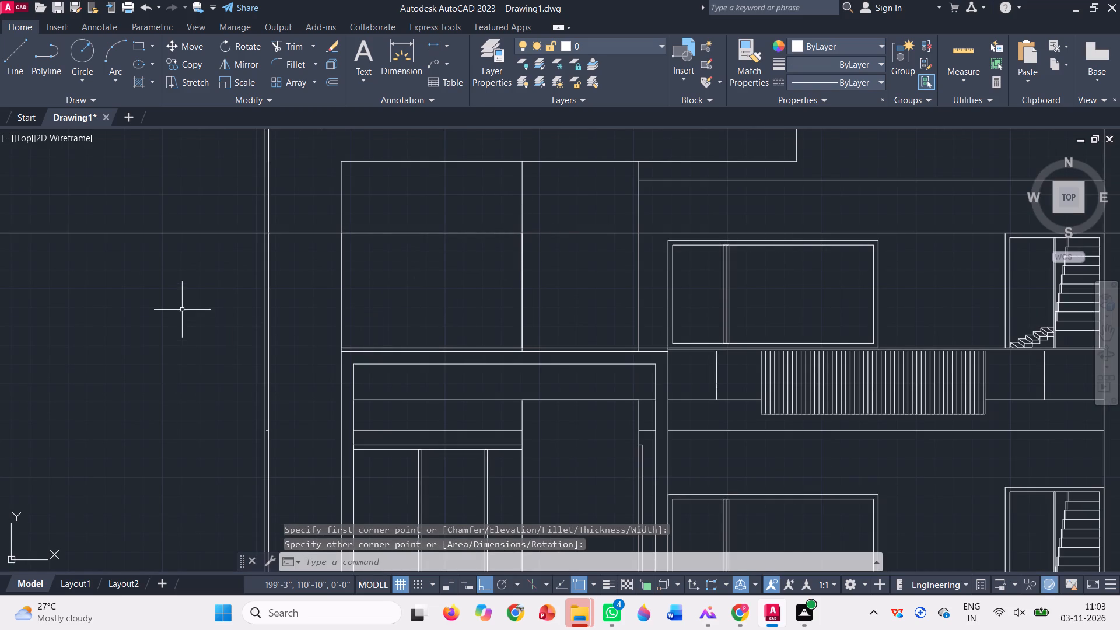
Erase the horizontal construction line.
click(185, 306)
click(143, 220)
key(Delete)
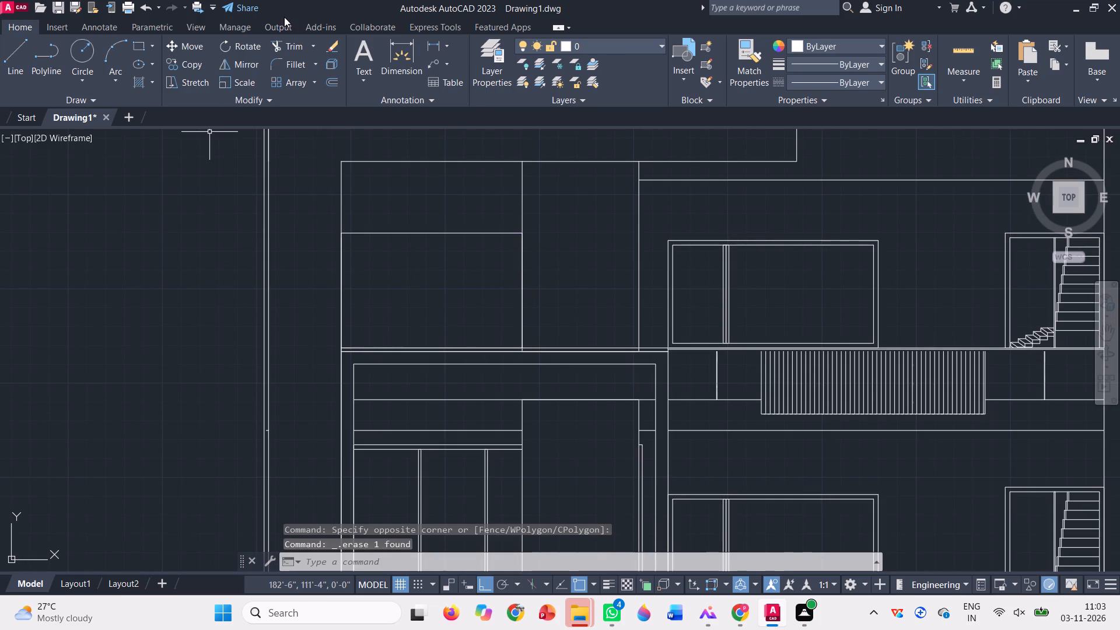
Offset the new rectangle in the upper left bay inward by 2 inches to form the opening's frame.
click(332, 85)
key(space)
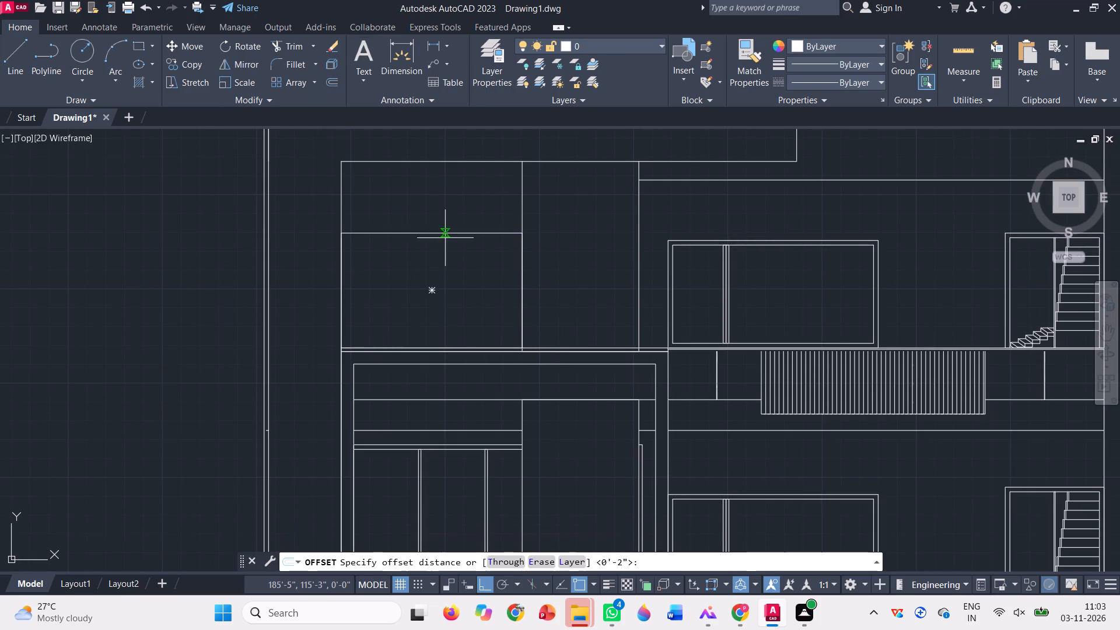
click(440, 236)
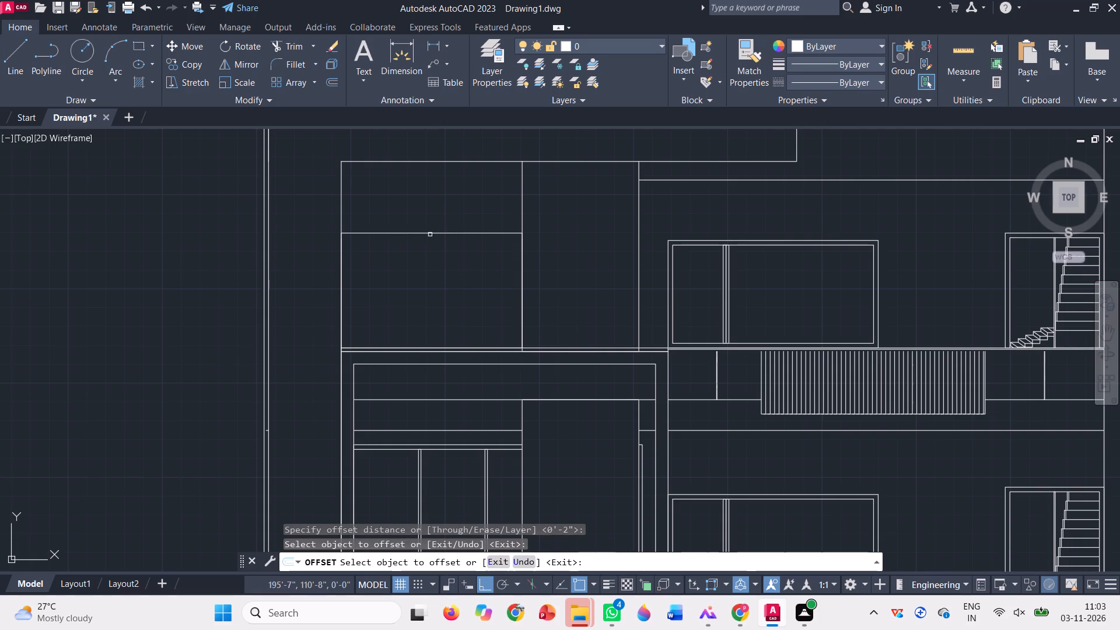
click(428, 233)
click(424, 249)
key(Escape)
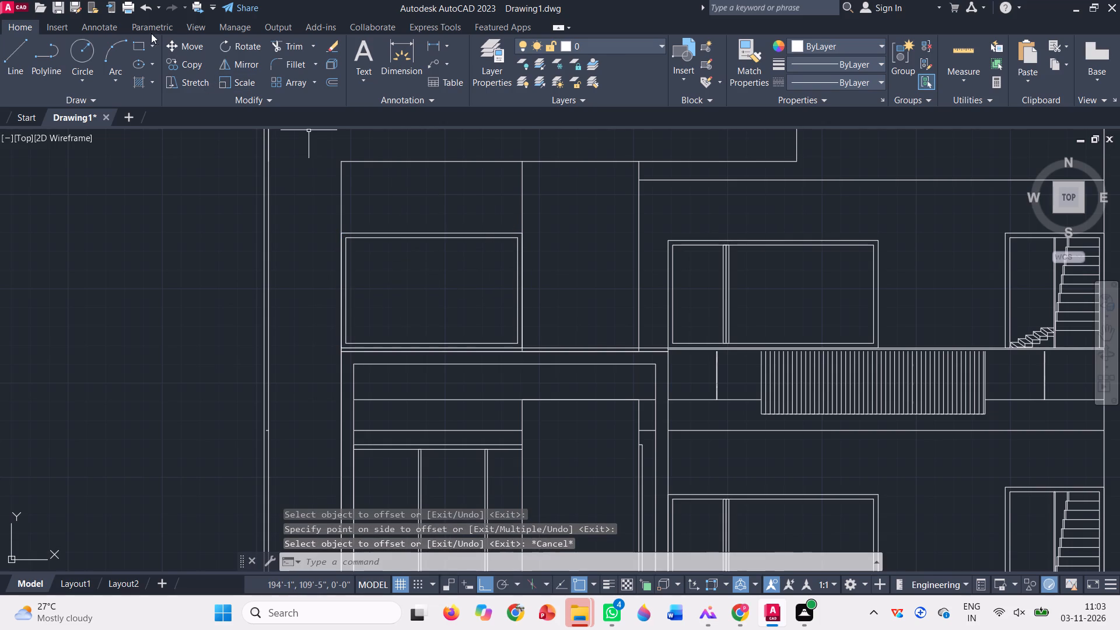
Trim away the bottom edge of the inner frame rectangle in the upper left bay's opening.
click(139, 48)
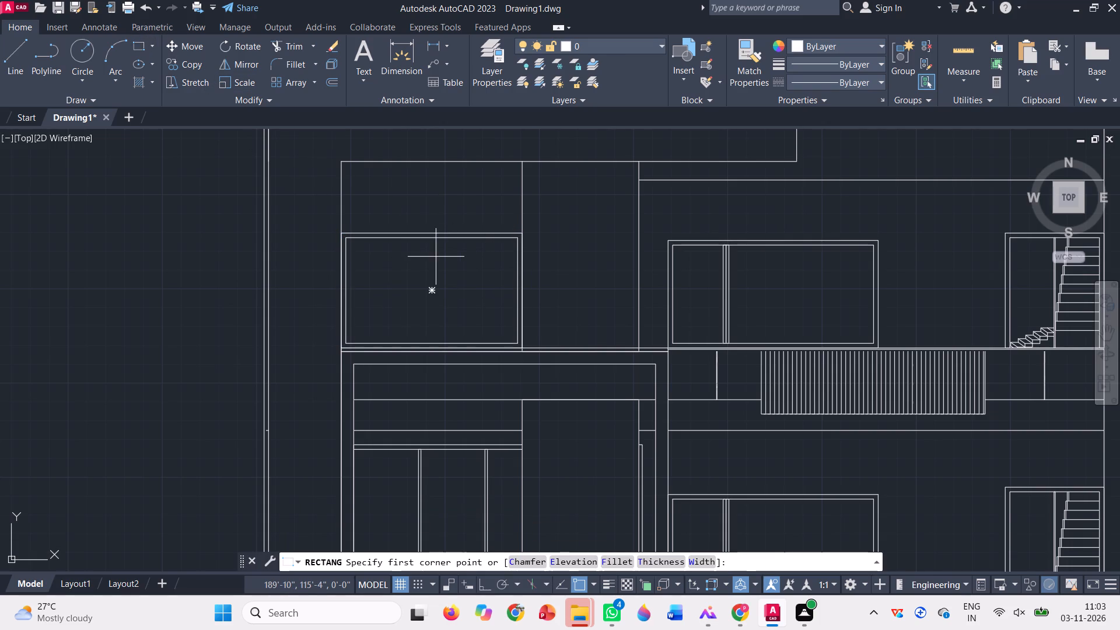
key(Escape)
click(293, 49)
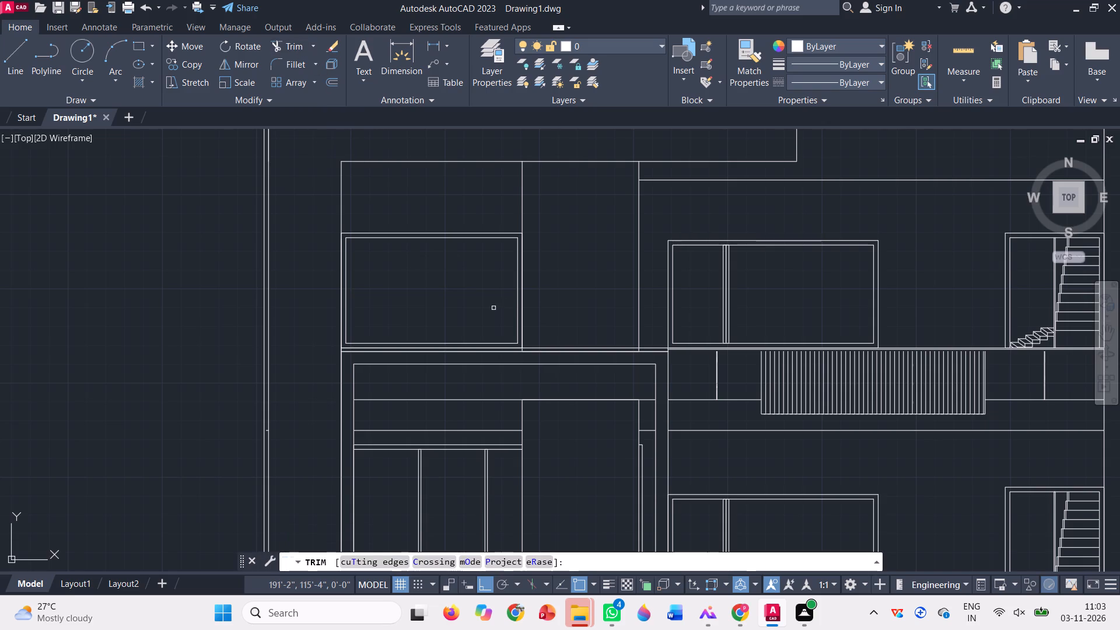
scroll(494, 308, up, 1)
scroll(452, 357, up, 3)
click(444, 402)
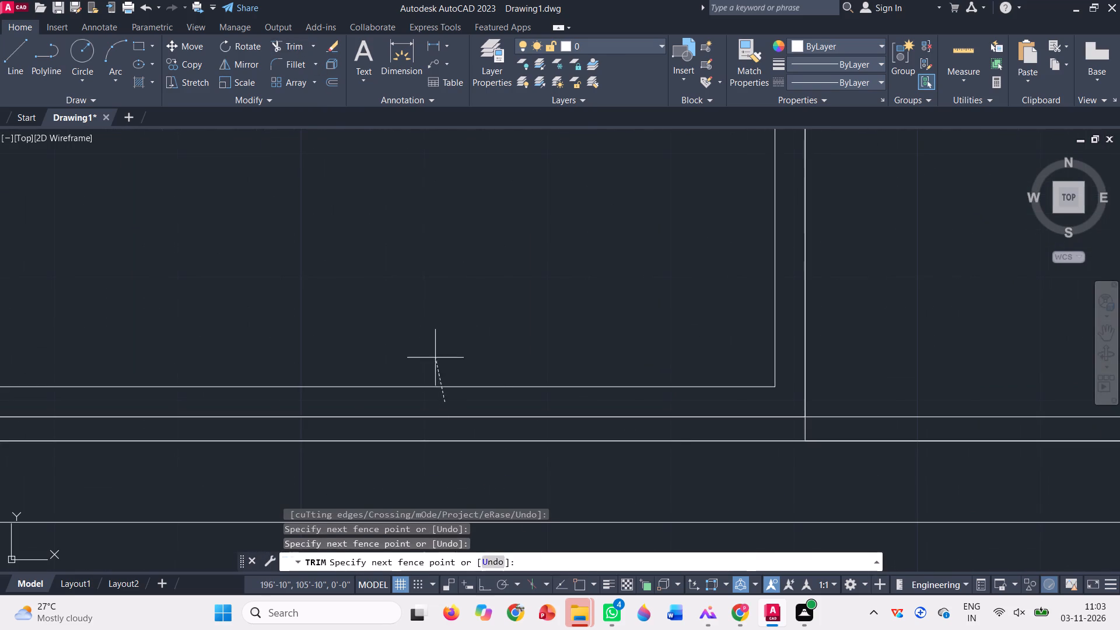
click(435, 358)
scroll(577, 393, down, 3)
key(Escape)
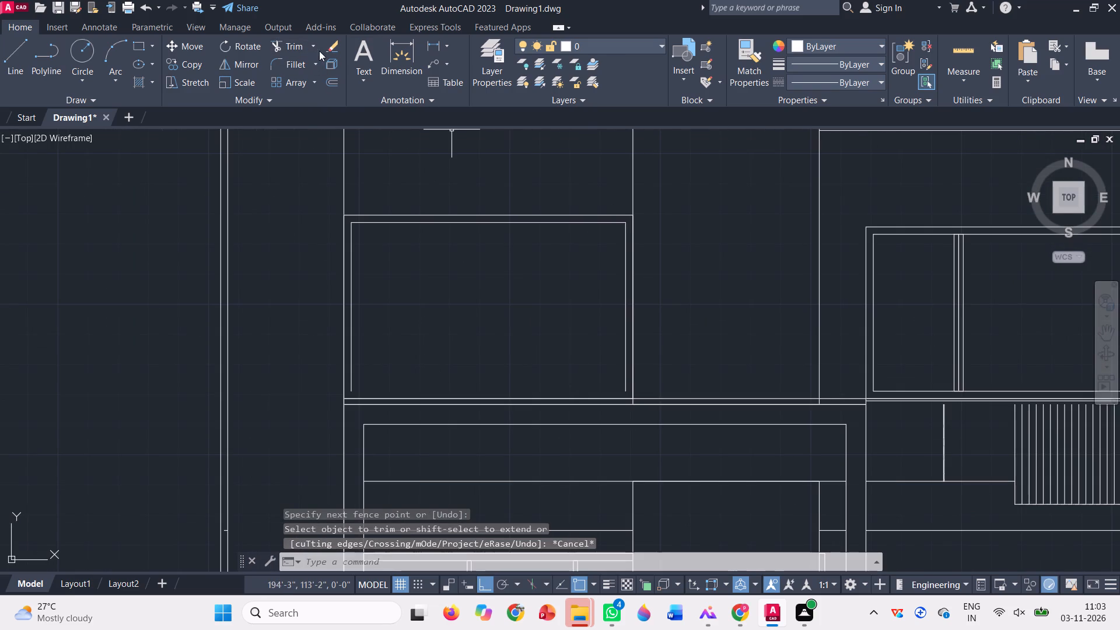
Extend both vertical sides of the inner frame down to the bottom edge of the outer opening rectangle.
click(310, 45)
click(316, 104)
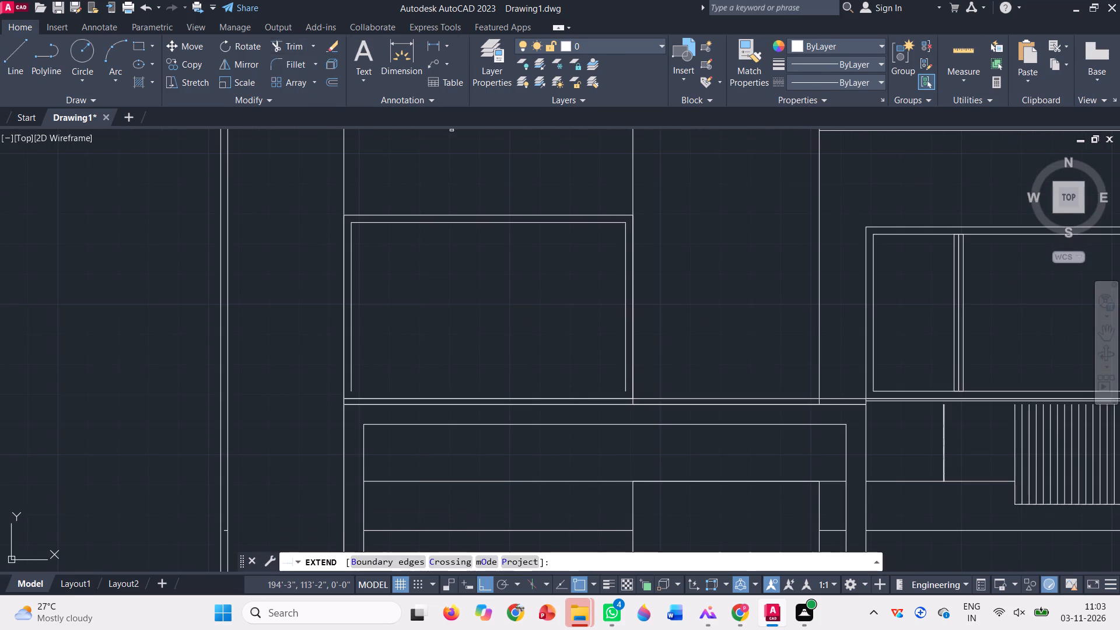
scroll(366, 346, up, 2)
click(321, 421)
click(342, 421)
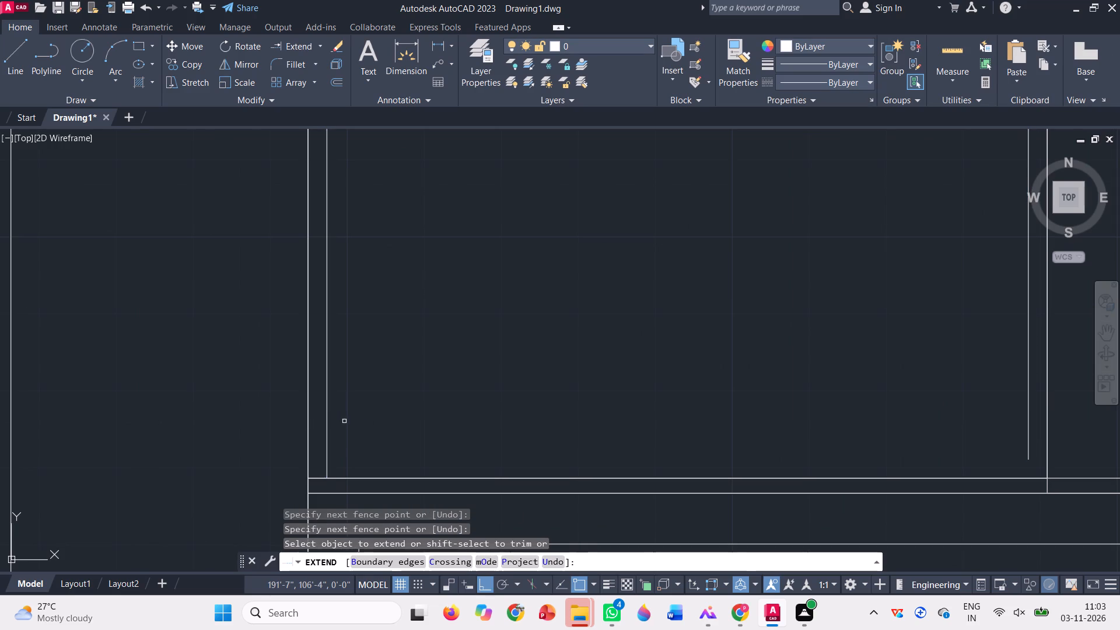
scroll(349, 409, down, 2)
click(613, 416)
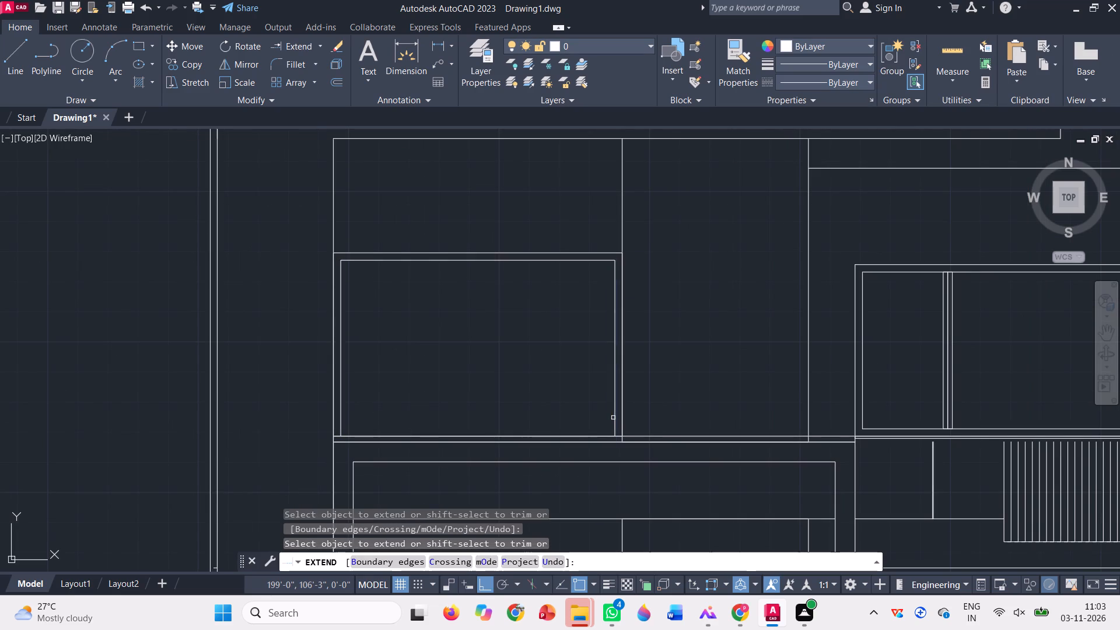
key(Escape)
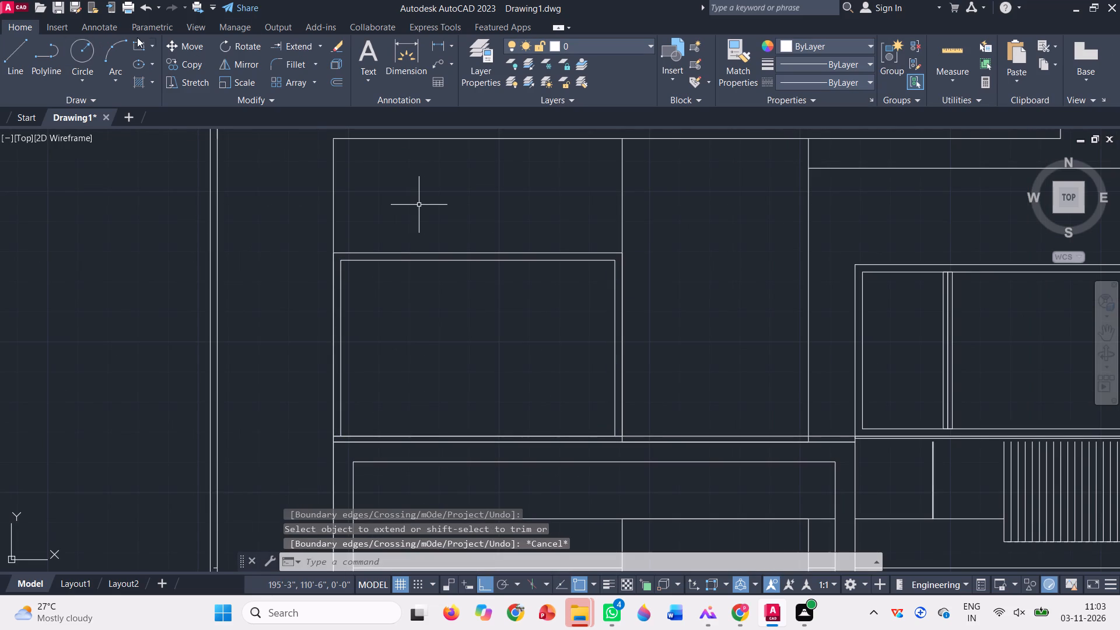
Draw a thin vertical mullion rectangle from the midpoint of the inner frame's top edge down to the opening's bottom edge.
click(141, 50)
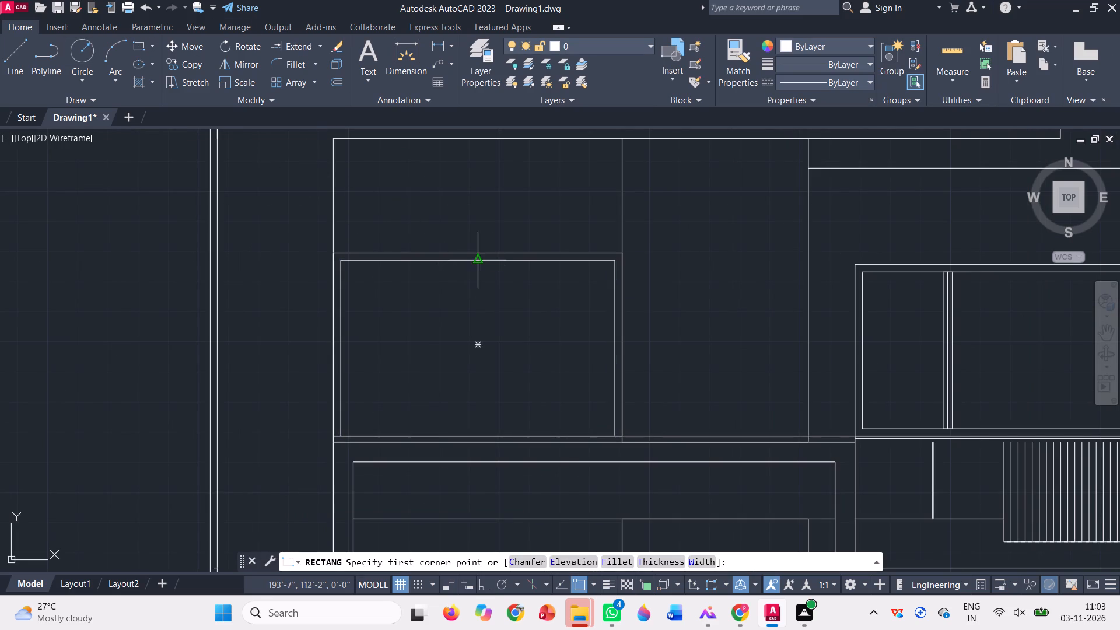
click(478, 256)
scroll(497, 427, up, 3)
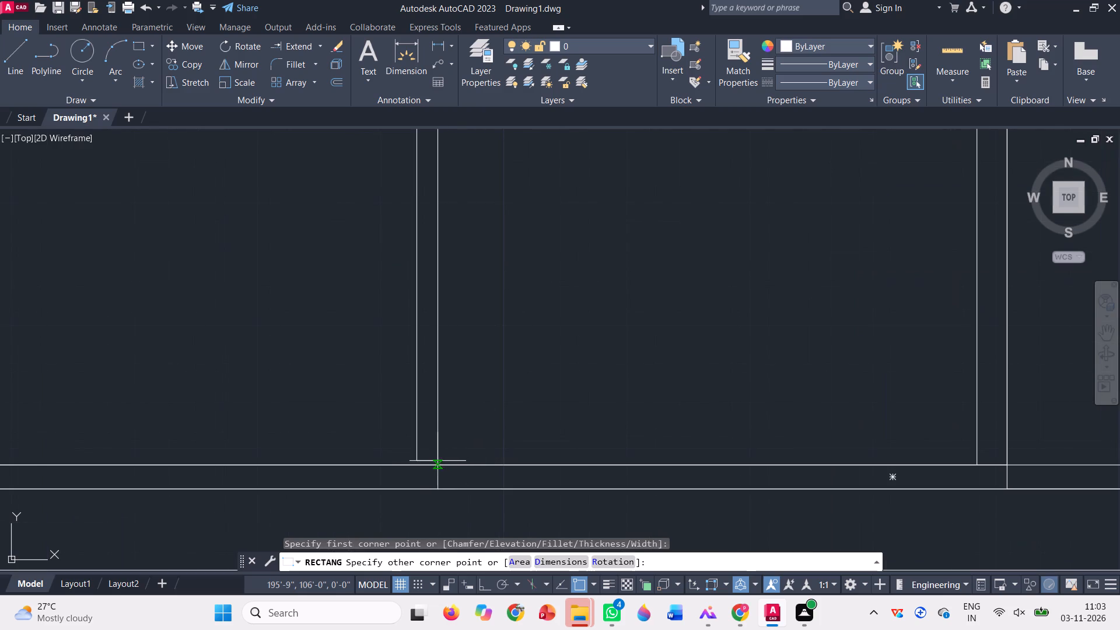
click(429, 467)
Move the mullion by its top edge's midpoint onto the midpoint of the inner frame's top edge, centring it in the opening.
scroll(490, 426, down, 3)
click(498, 351)
click(402, 349)
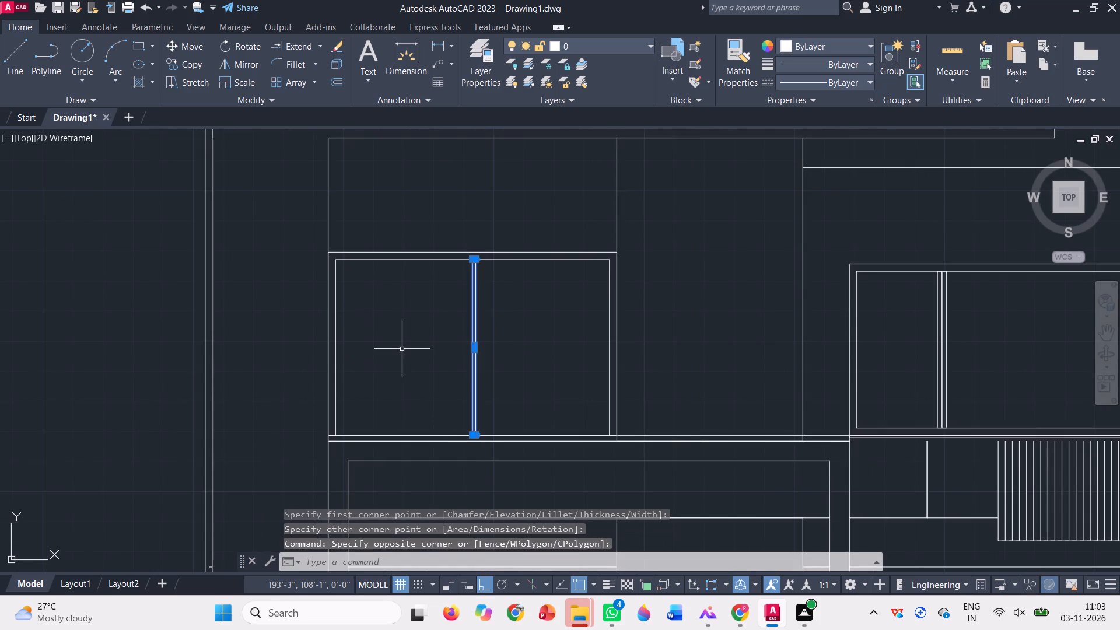
text(m)
key(space)
scroll(463, 261, up, 4)
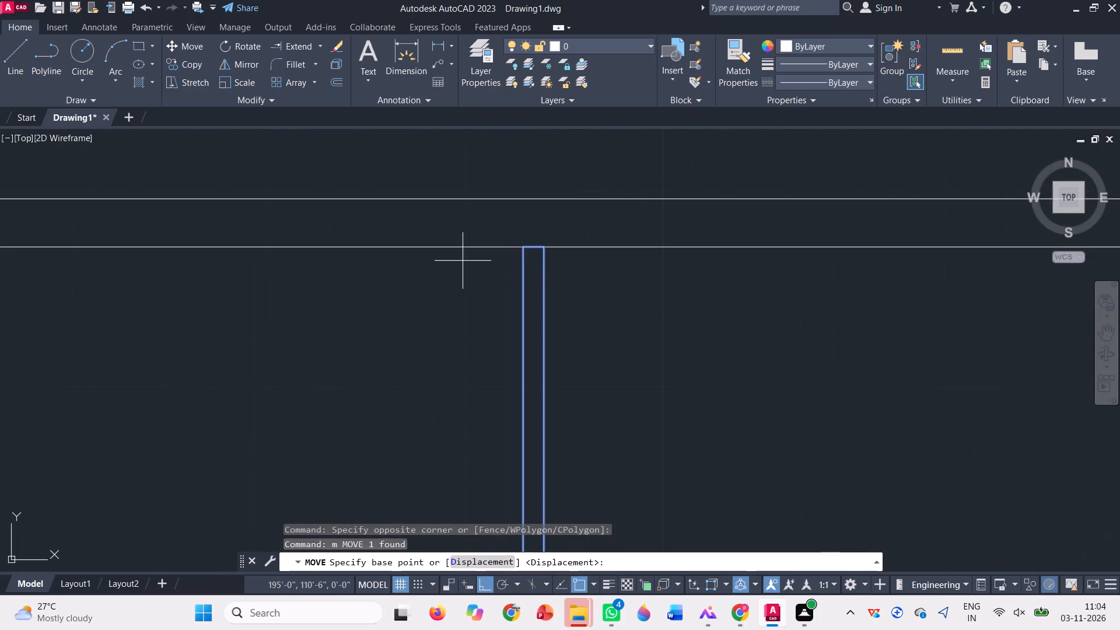
click(535, 247)
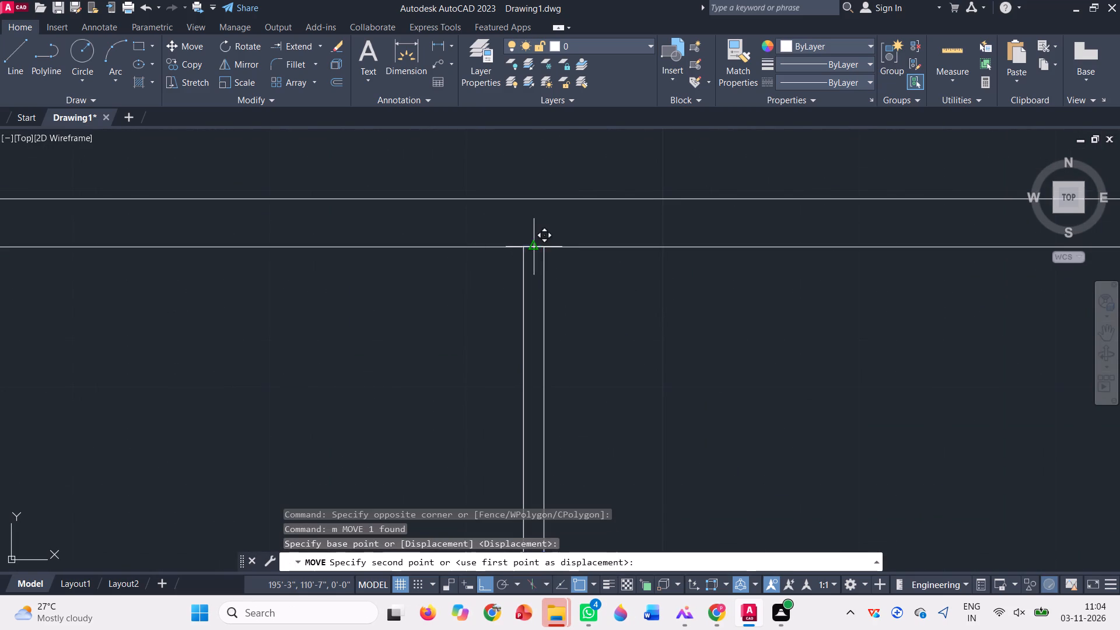
click(523, 243)
Move the long horizontal line above the upper middle window slightly down along the vertical dividing line.
scroll(462, 311, down, 7)
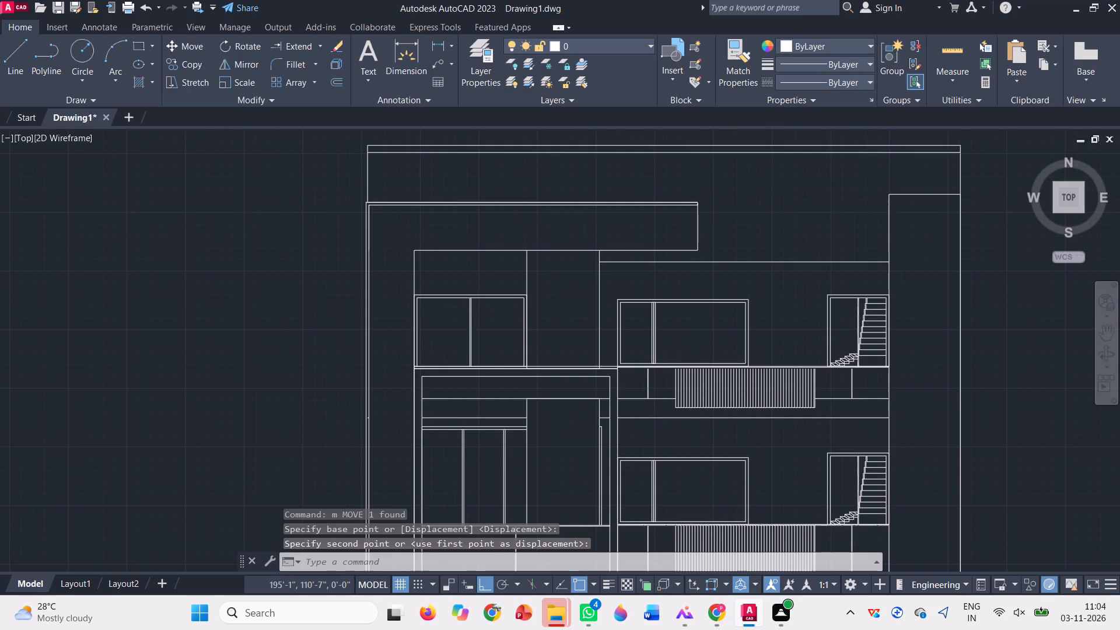
scroll(383, 327, down, 1)
scroll(572, 285, up, 1)
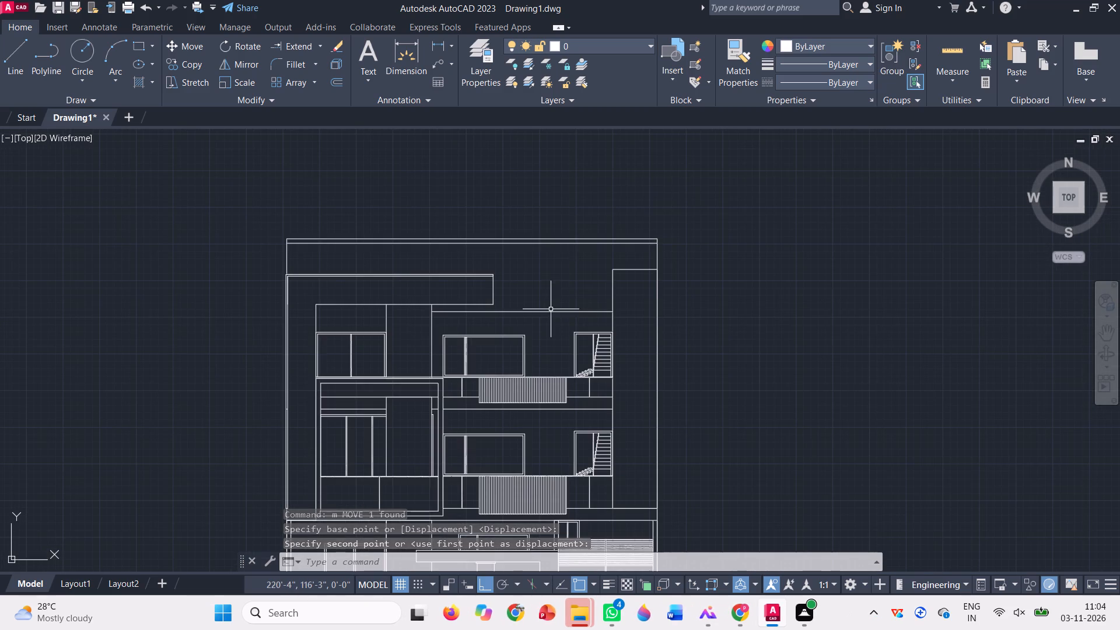
scroll(459, 311, up, 1)
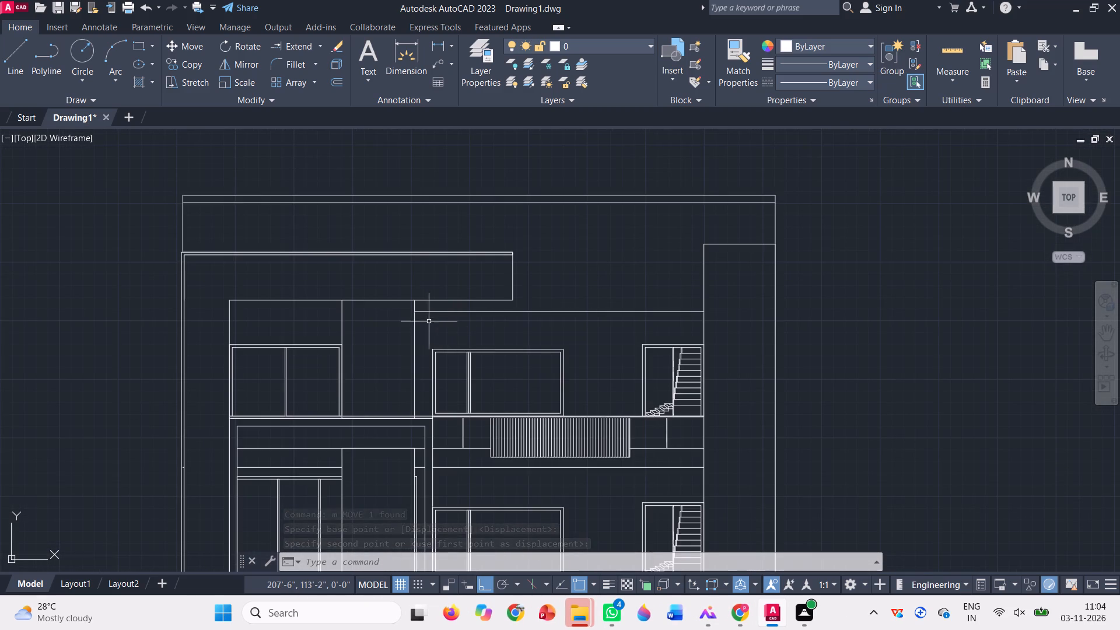
scroll(547, 308, up, 1)
click(532, 321)
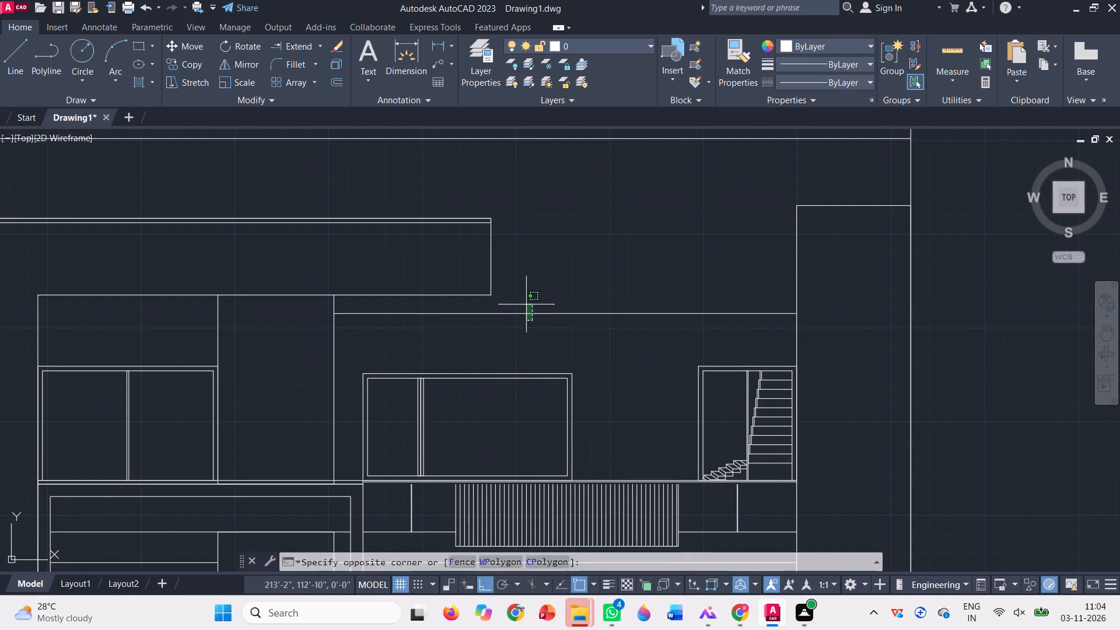
click(512, 283)
text(m)
key(space)
scroll(346, 306, up, 1)
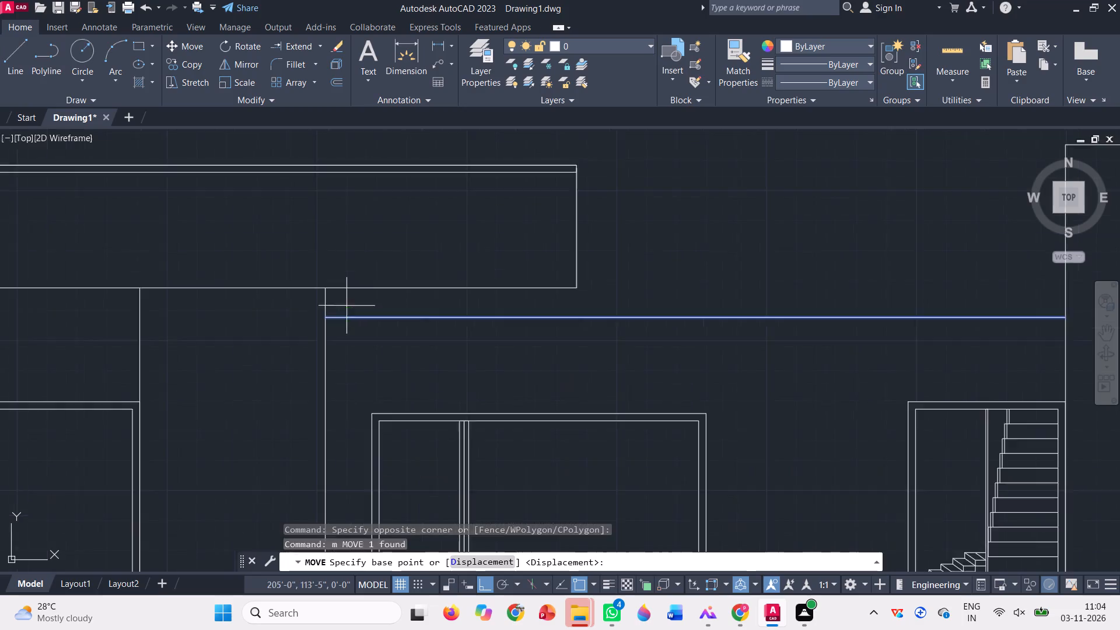
scroll(346, 304, up, 1)
click(311, 321)
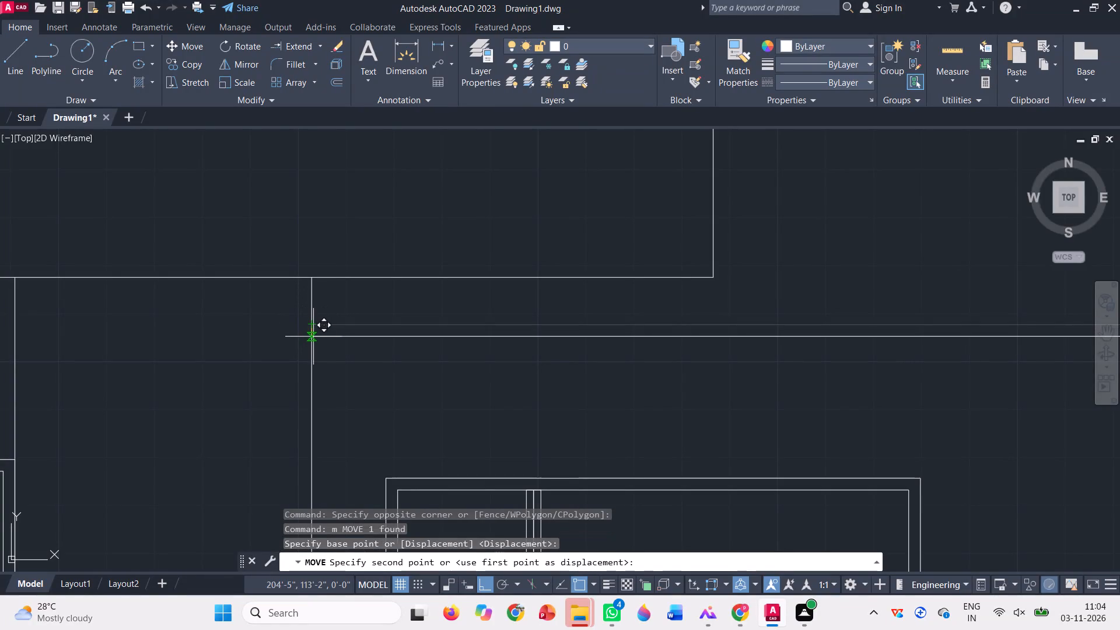
click(313, 337)
scroll(325, 324, down, 2)
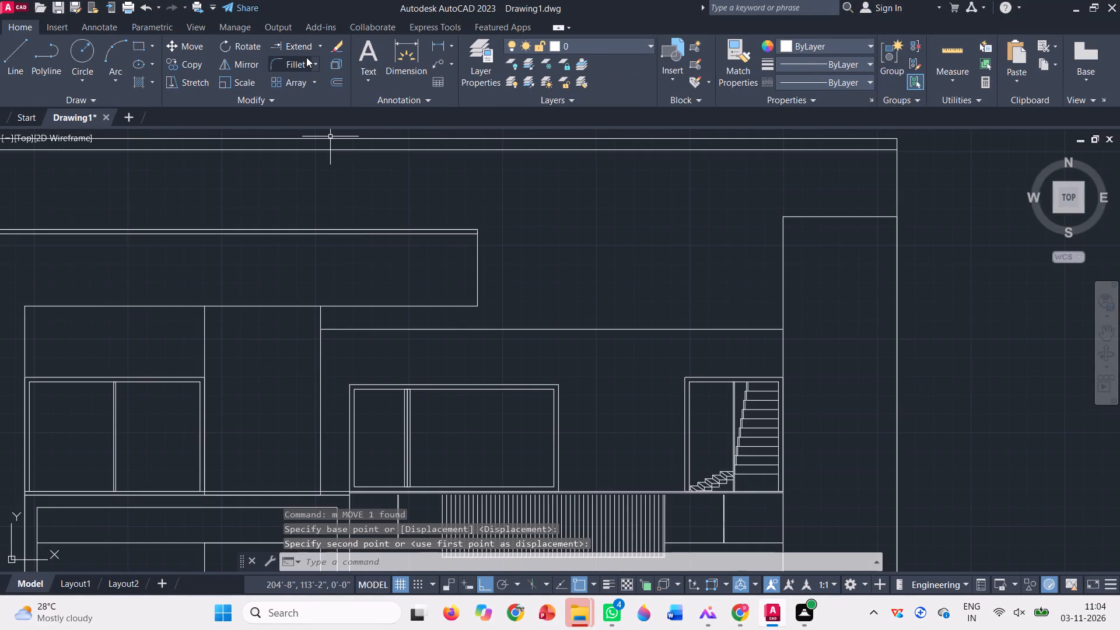
Trim the vertical dividing line's stub between the lowered horizontal line and the underside of the roof band.
click(319, 48)
click(321, 68)
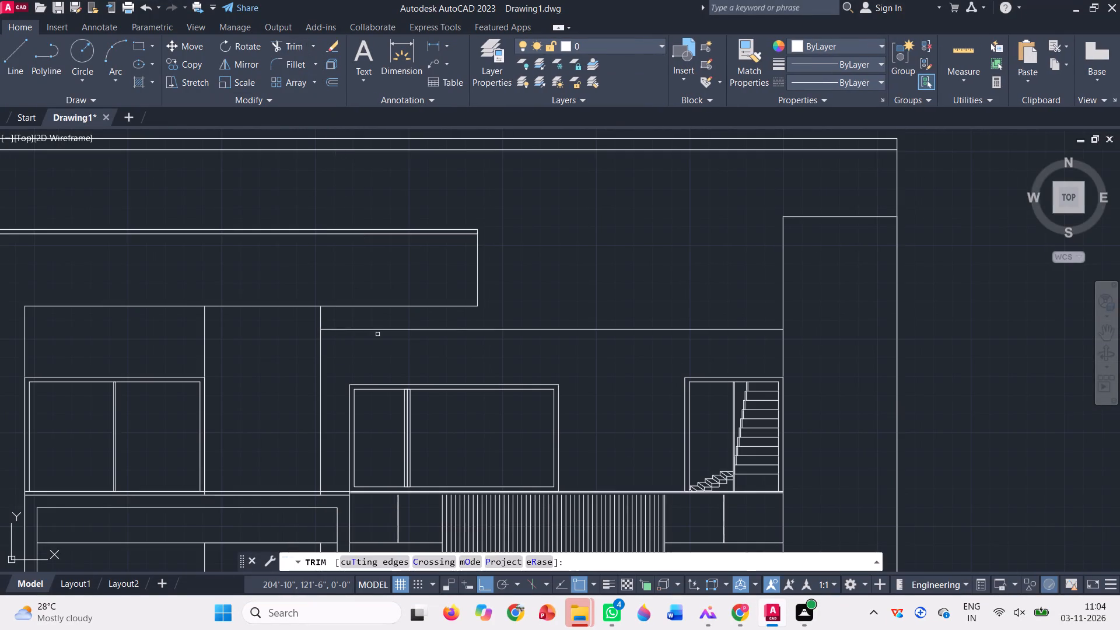
scroll(327, 327, up, 2)
click(295, 300)
click(349, 309)
key(Escape)
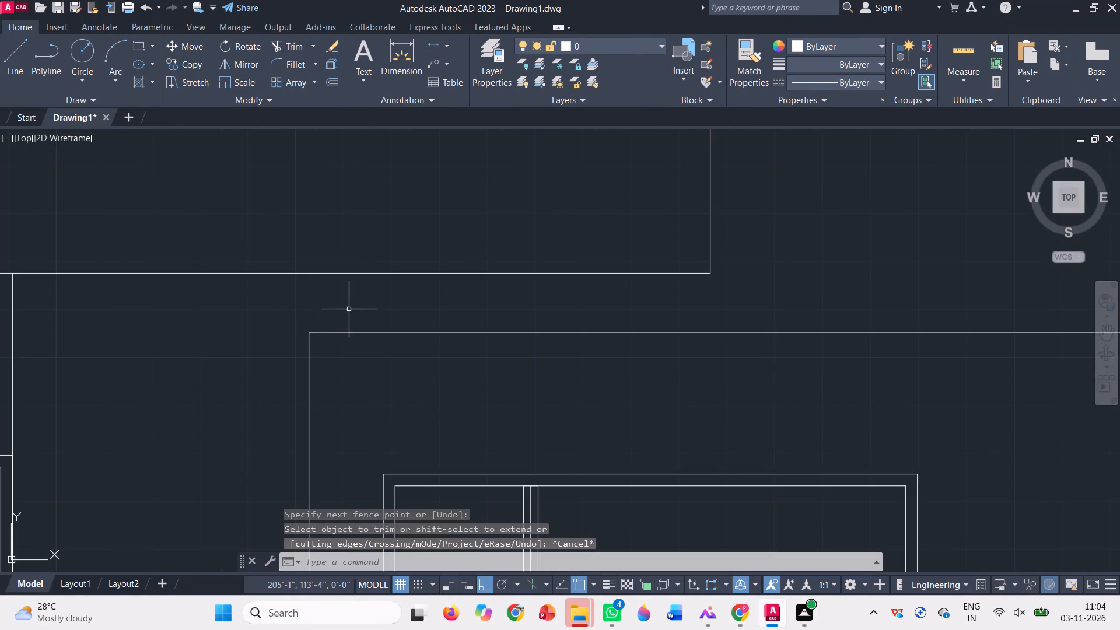
Draw a horizontal line from the projecting roof band's lower outer corner to the stair tower's vertical edge.
scroll(318, 335, down, 3)
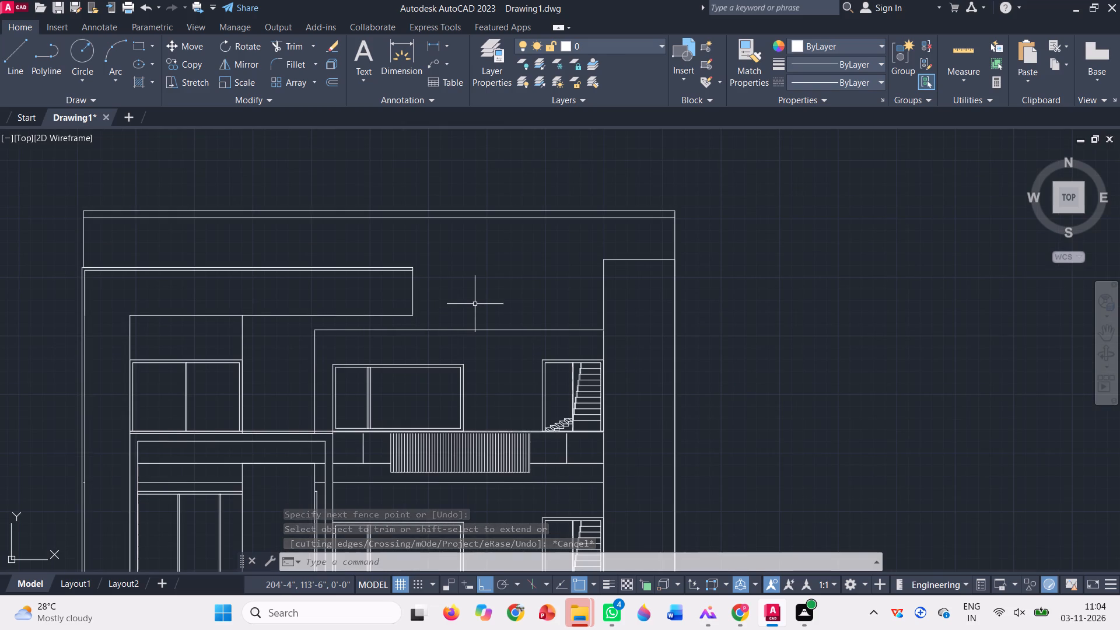
key(c)
key(BackSpace)
key(l)
key(Return)
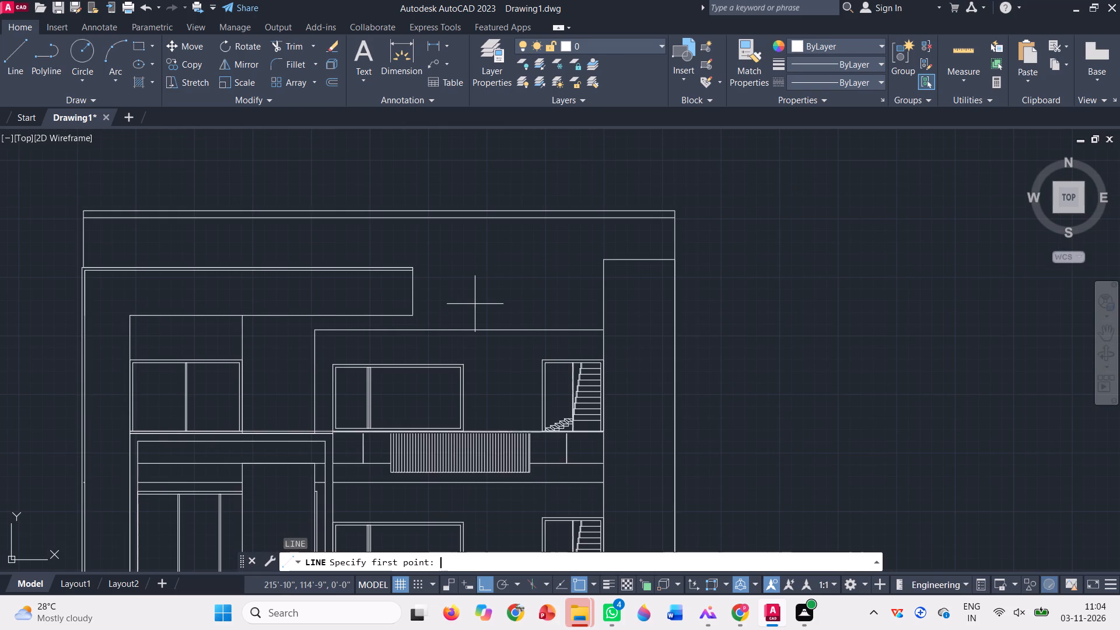
scroll(412, 311, up, 3)
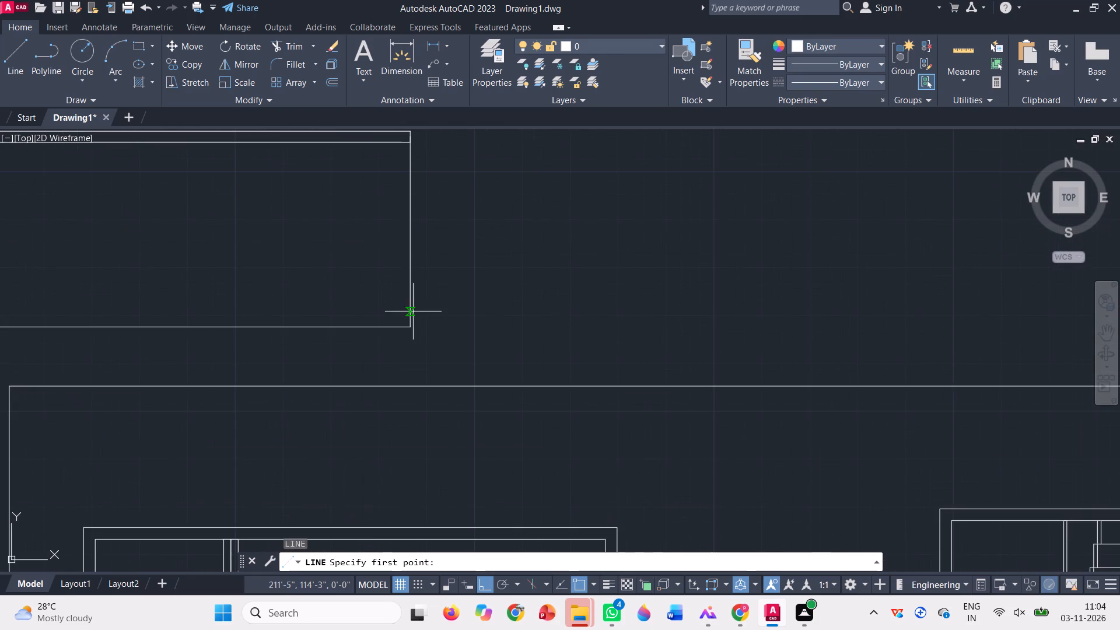
click(409, 328)
scroll(275, 324, down, 2)
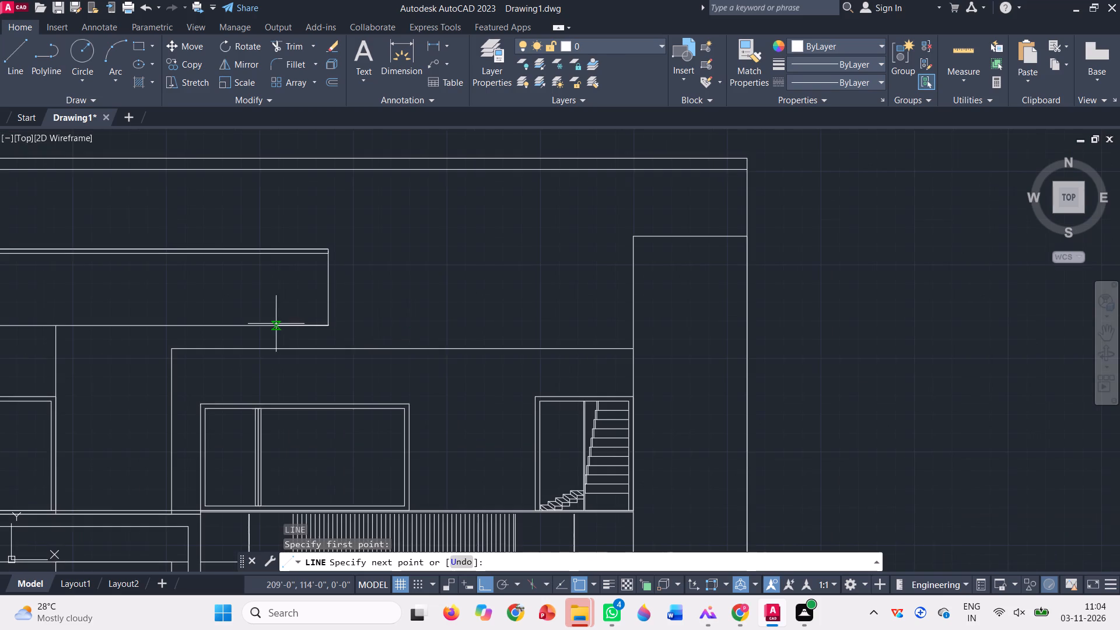
click(638, 331)
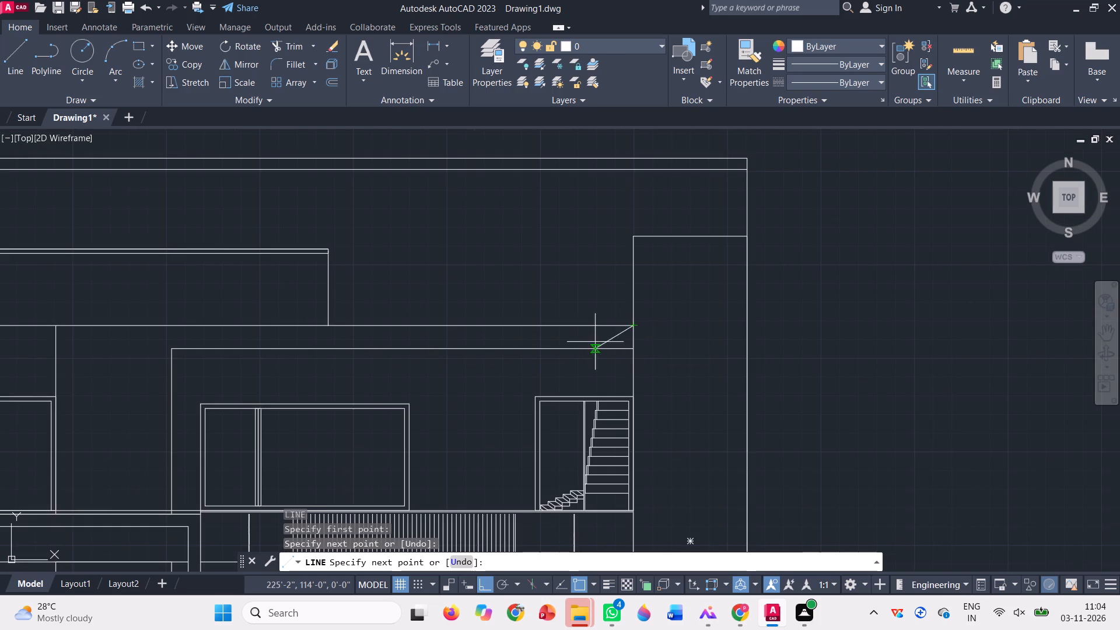
key(space)
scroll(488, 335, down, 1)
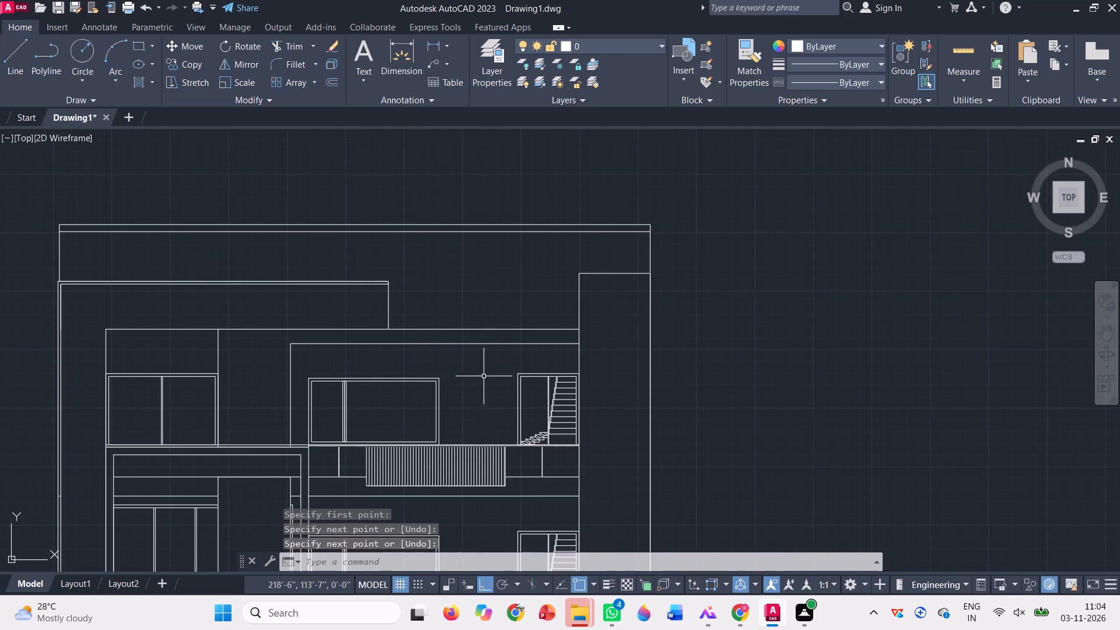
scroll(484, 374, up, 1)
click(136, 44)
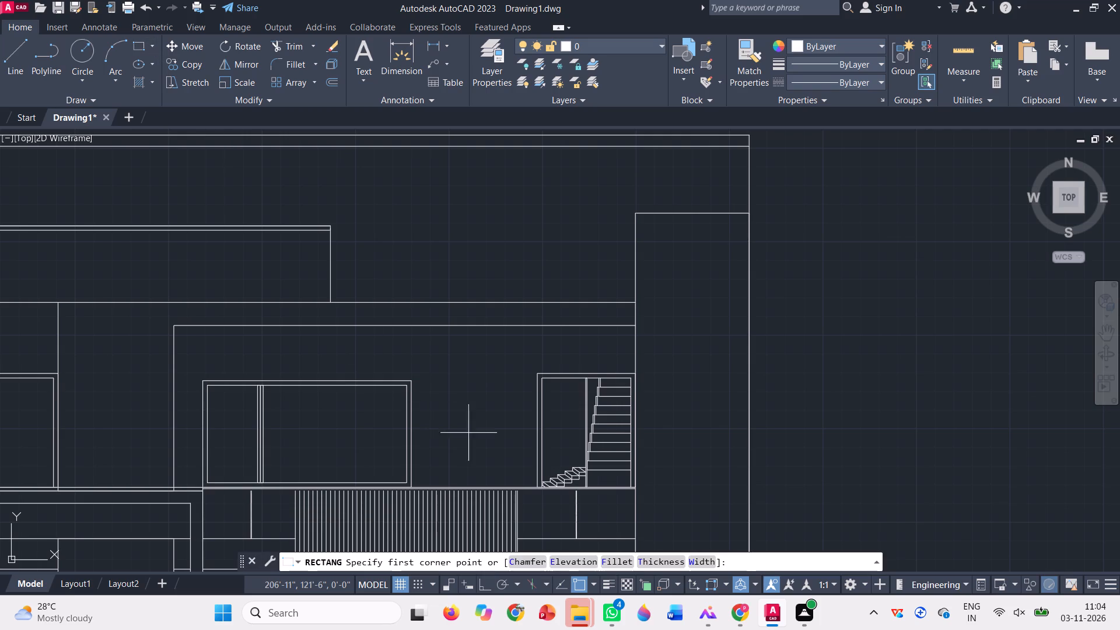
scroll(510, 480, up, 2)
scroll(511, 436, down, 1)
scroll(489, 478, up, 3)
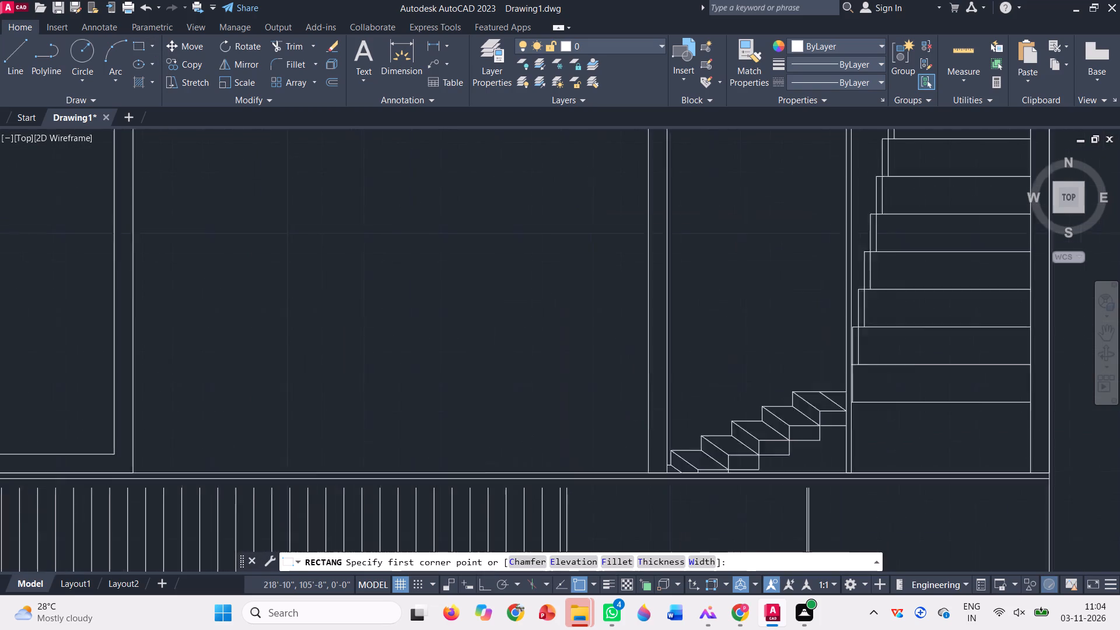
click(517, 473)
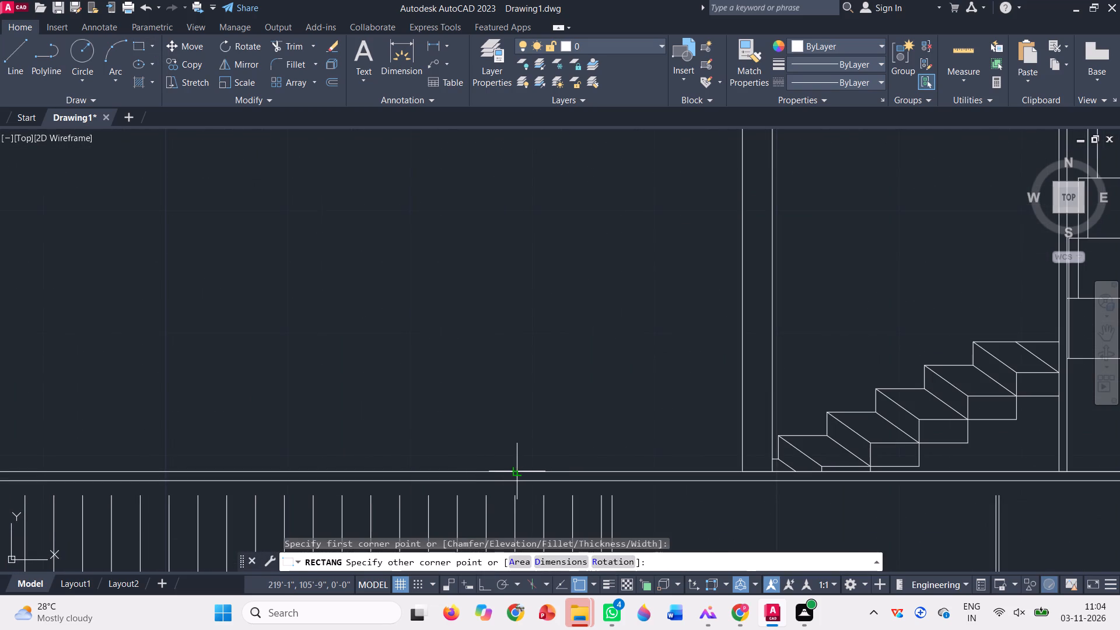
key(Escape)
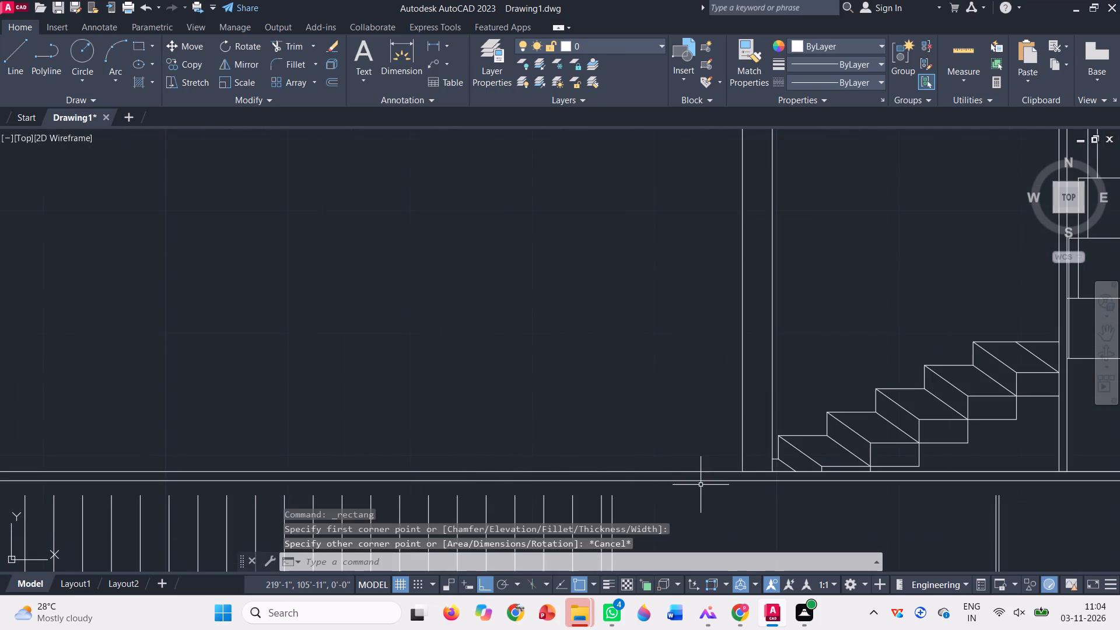
Draw a tall narrow rectangle between the upper window and staircase opening, from the slab top up to the new horizontal line.
key(space)
click(731, 474)
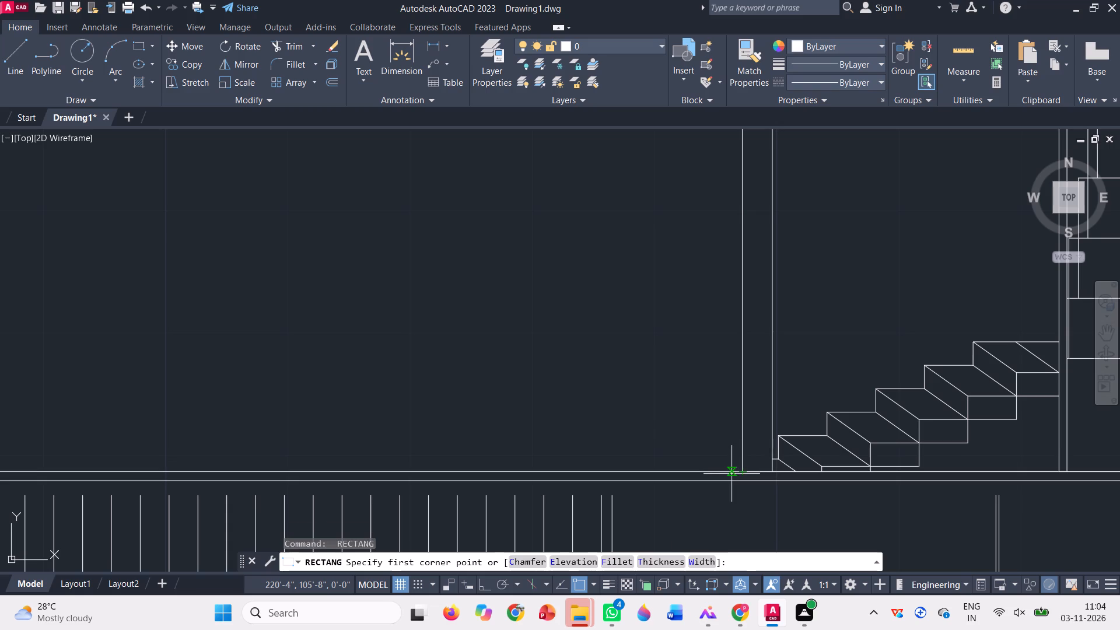
scroll(575, 454, down, 3)
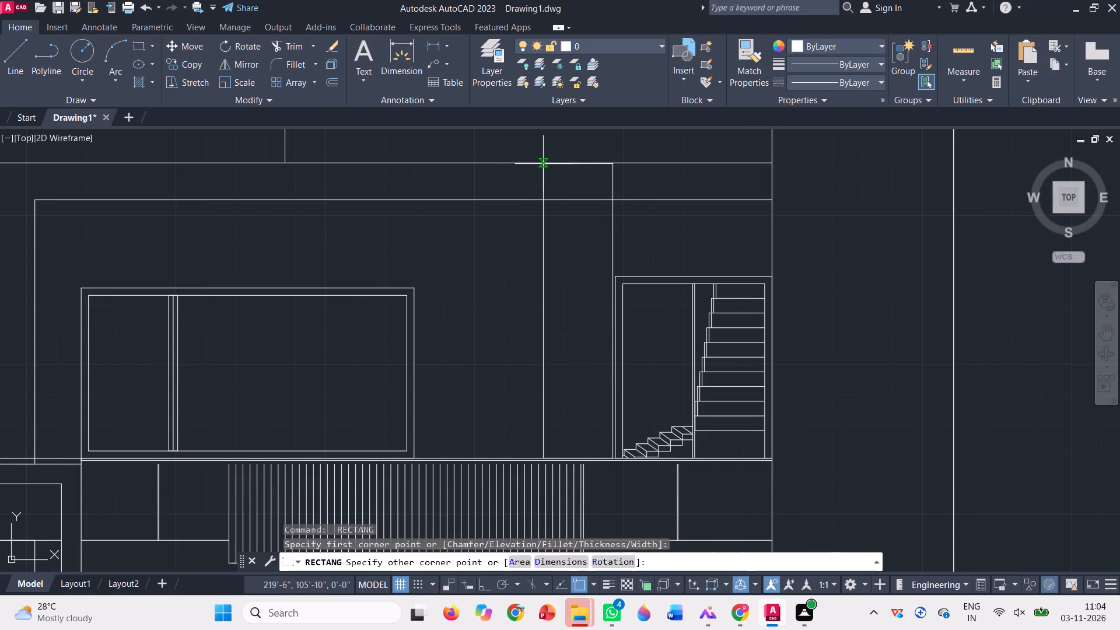
click(543, 163)
scroll(496, 291, down, 1)
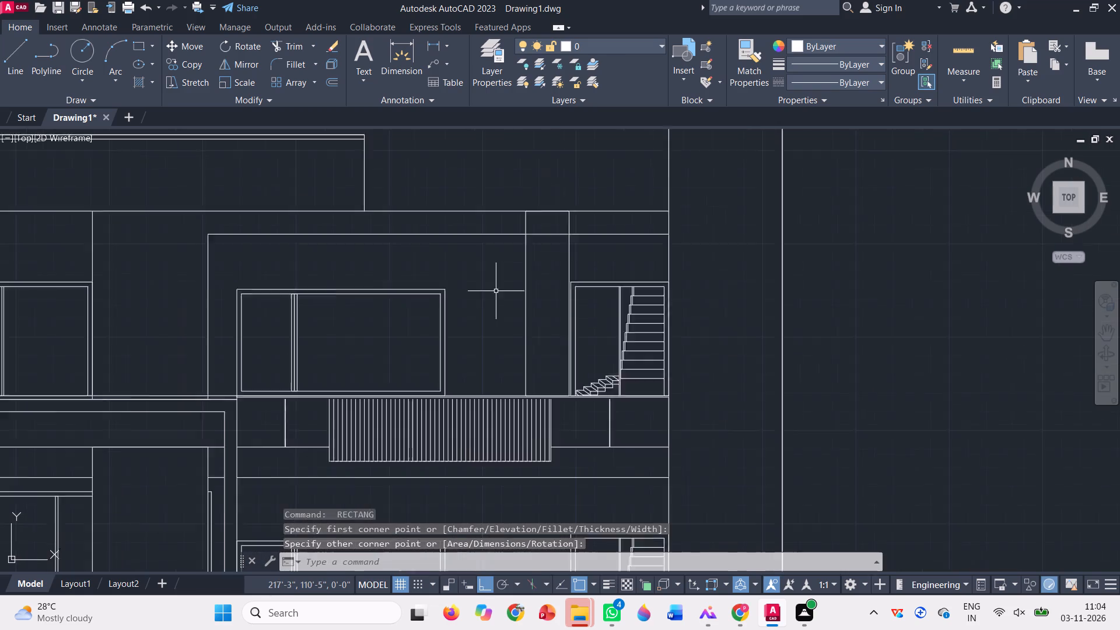
Trim both horizontal lines above the staircase opening and the crossing segments at the column's top, merging column and roof line into one frame.
scroll(496, 291, down, 1)
click(297, 45)
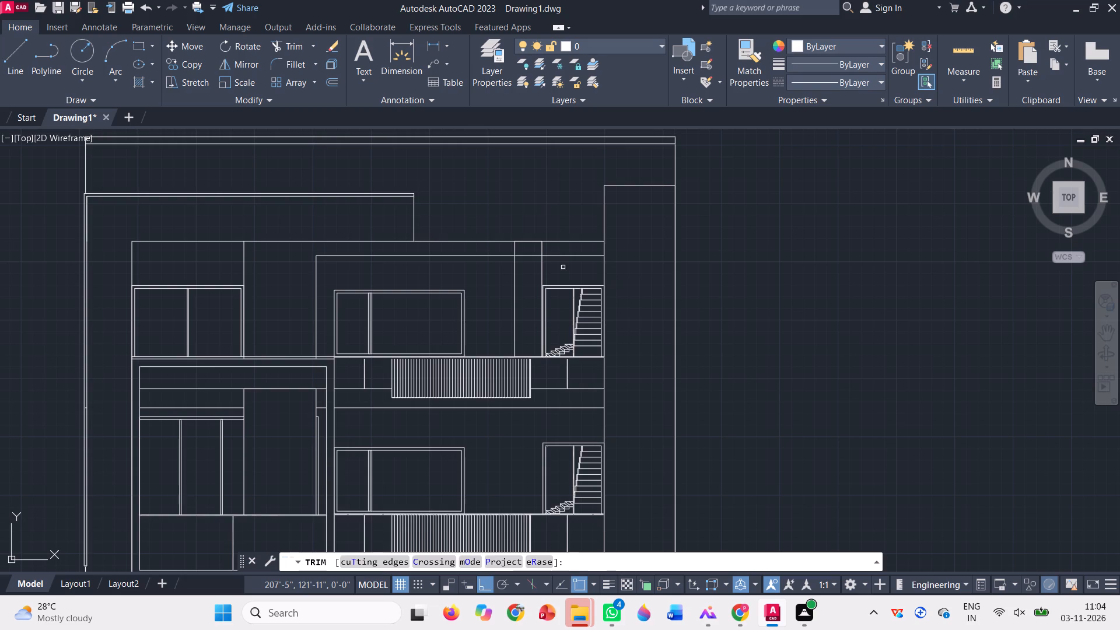
click(565, 269)
click(576, 216)
scroll(540, 243, up, 3)
click(425, 255)
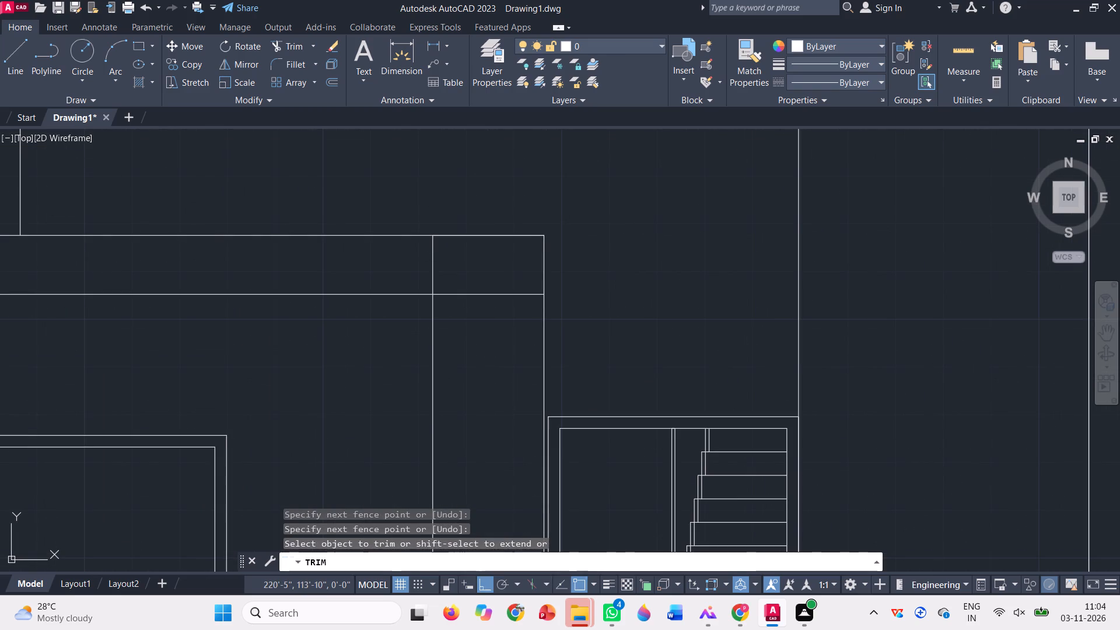
click(516, 316)
key(Escape)
Extend the upper balcony's railing bars and the vertical lines on both sides of them up to the slab line above.
scroll(499, 287, down, 2)
scroll(496, 339, down, 1)
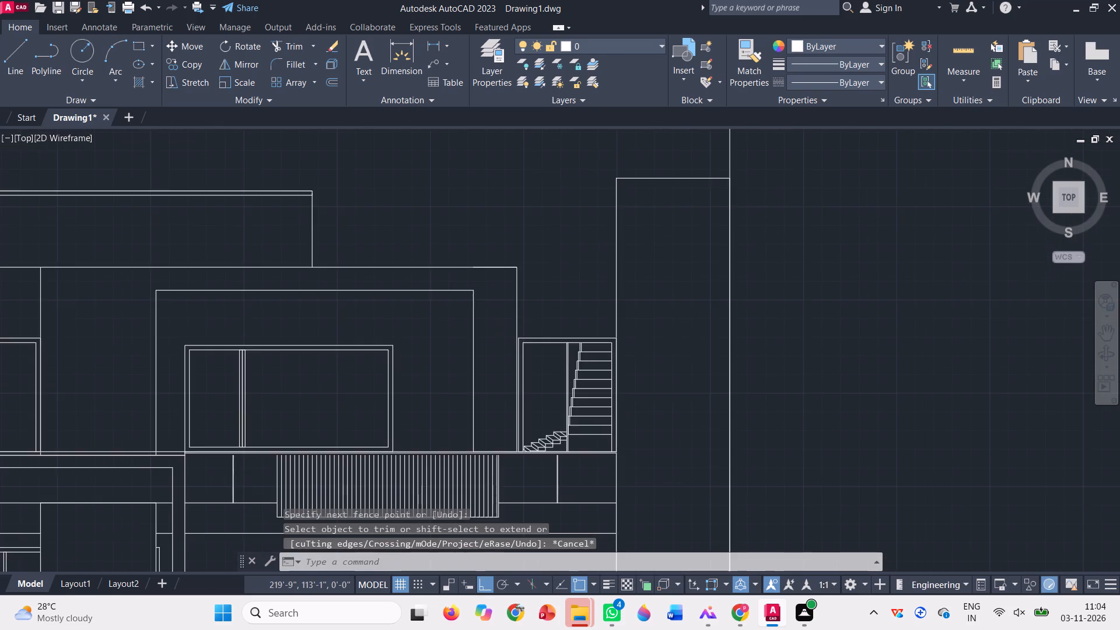
click(311, 43)
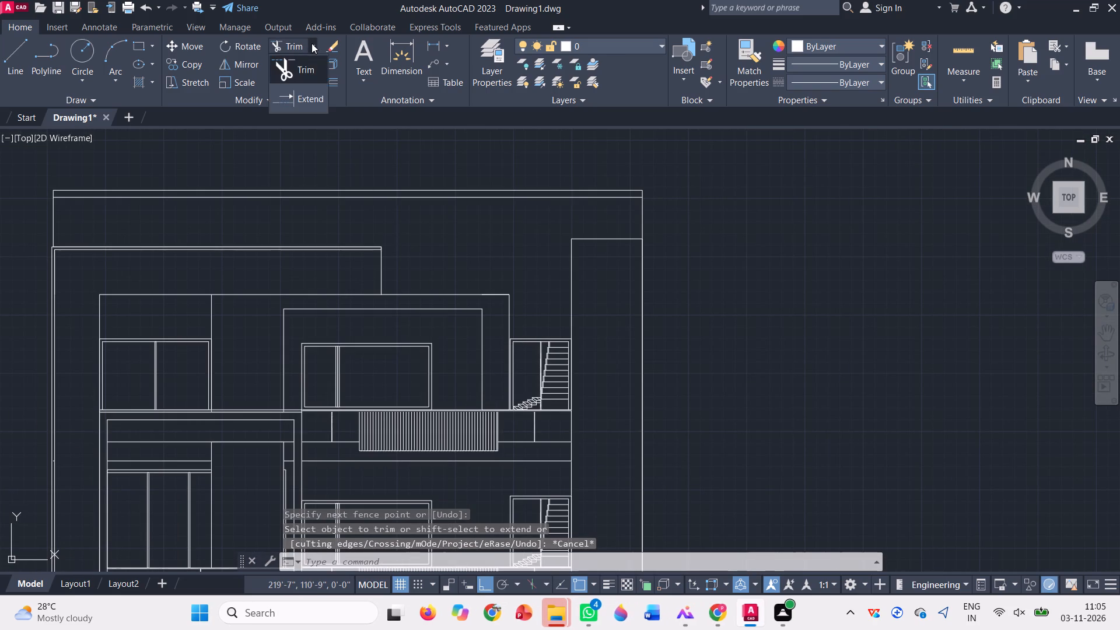
click(304, 104)
scroll(332, 443, up, 2)
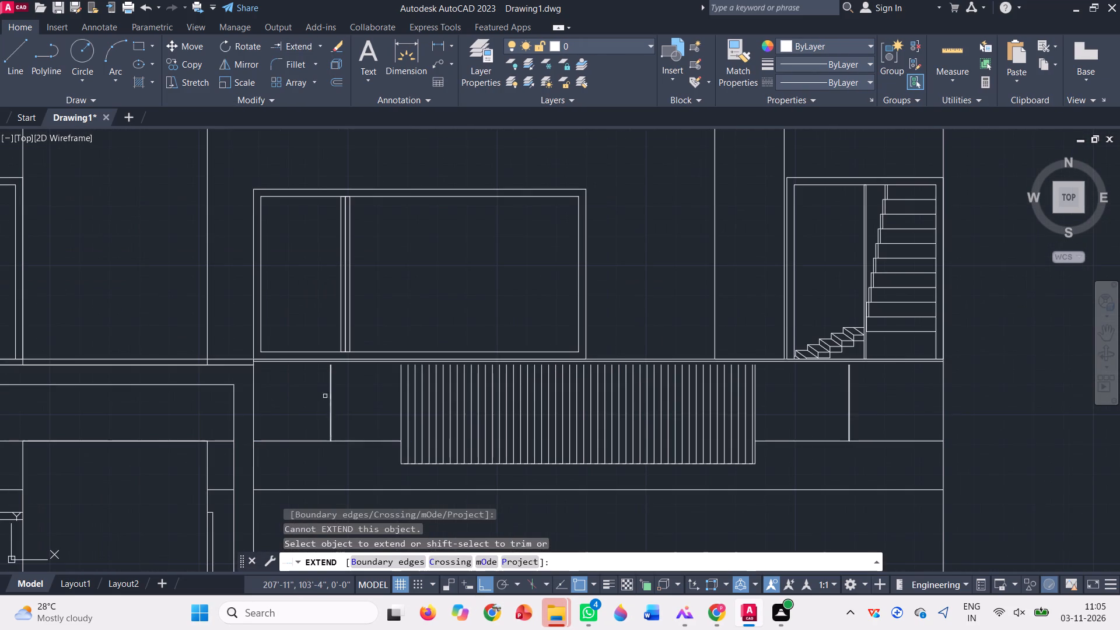
click(299, 385)
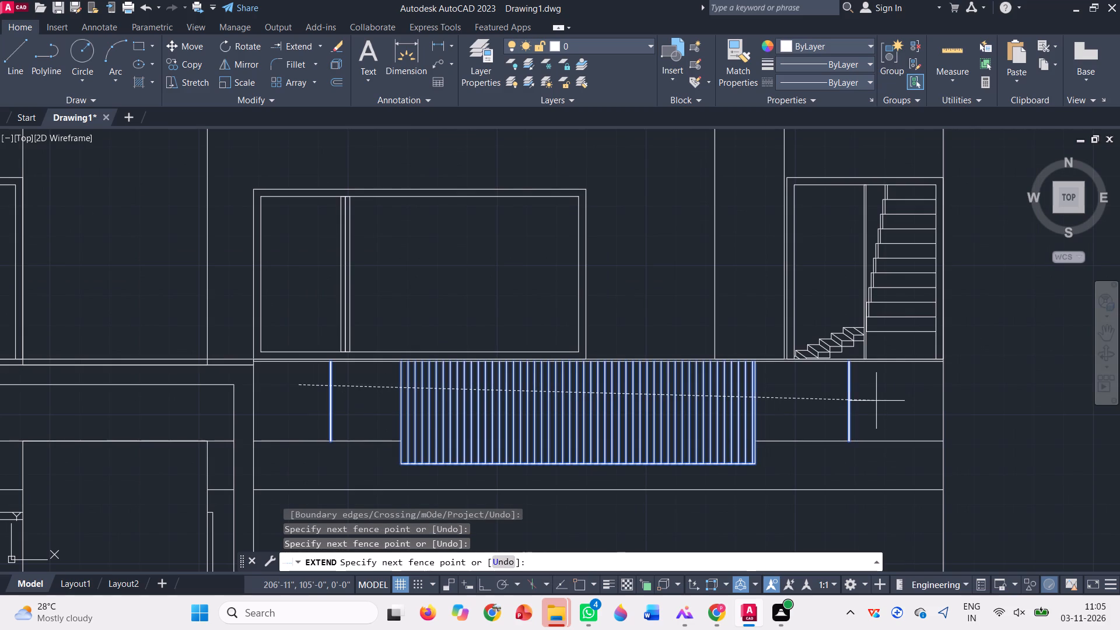
click(876, 401)
key(Escape)
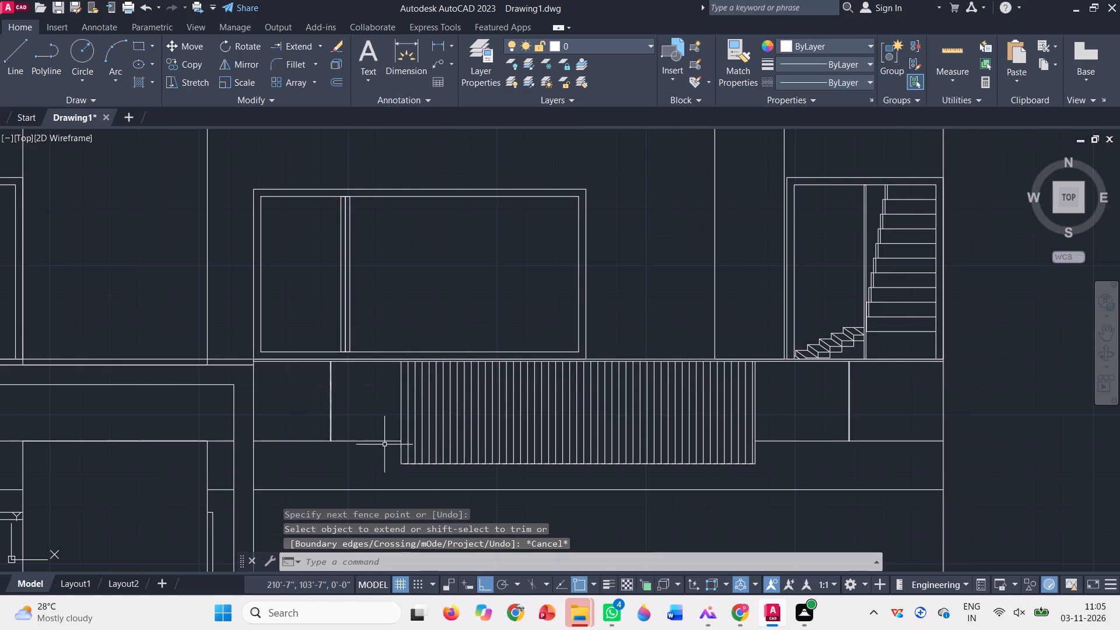
Draw a roof band rectangle about 40'-6" by 1'-6" above the top storey, from beyond the window bay to the stair tower's outer edge.
scroll(351, 451, down, 2)
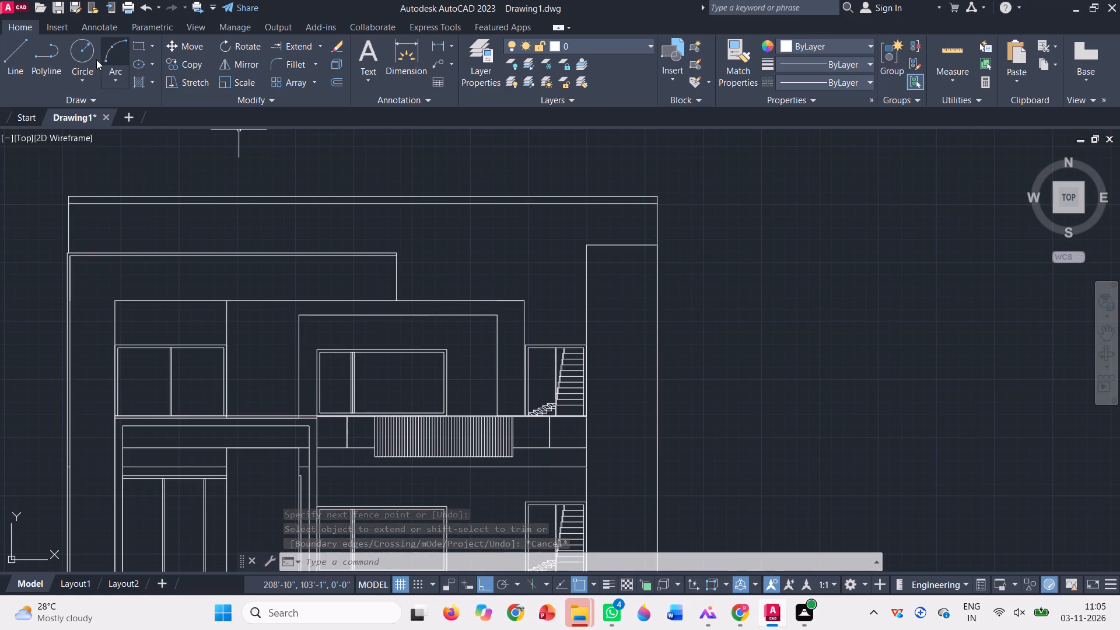
click(139, 44)
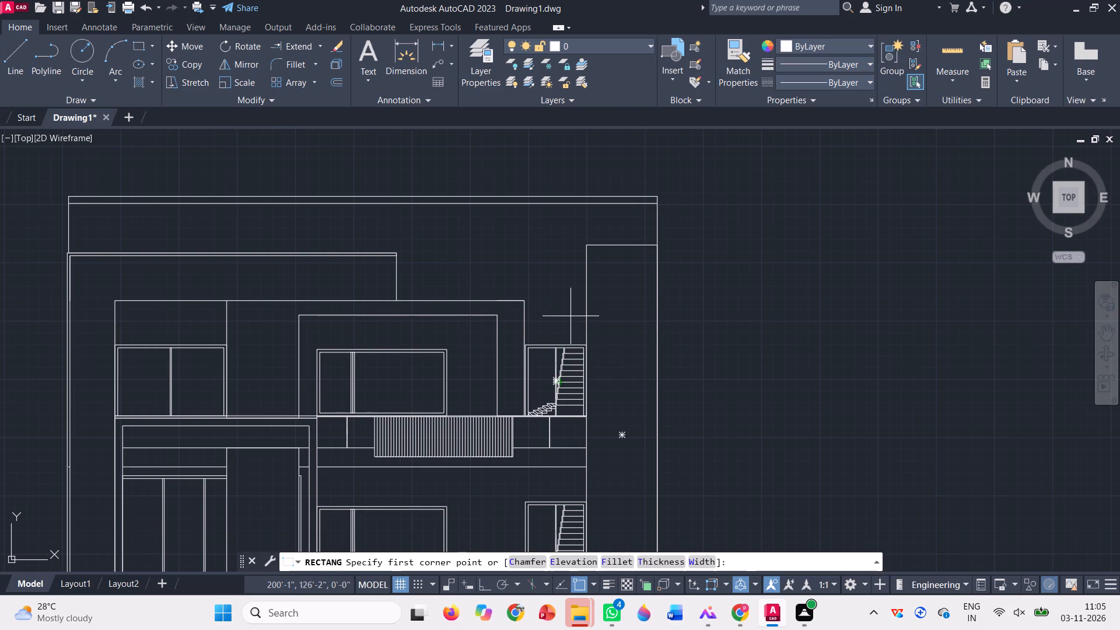
scroll(621, 285, down, 3)
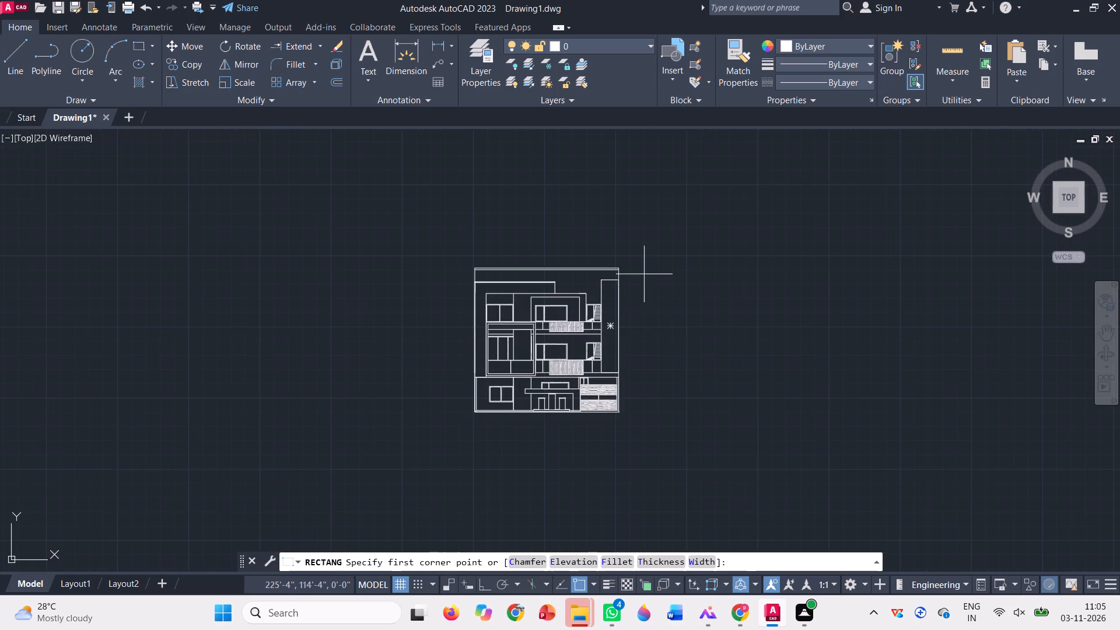
scroll(640, 265, up, 2)
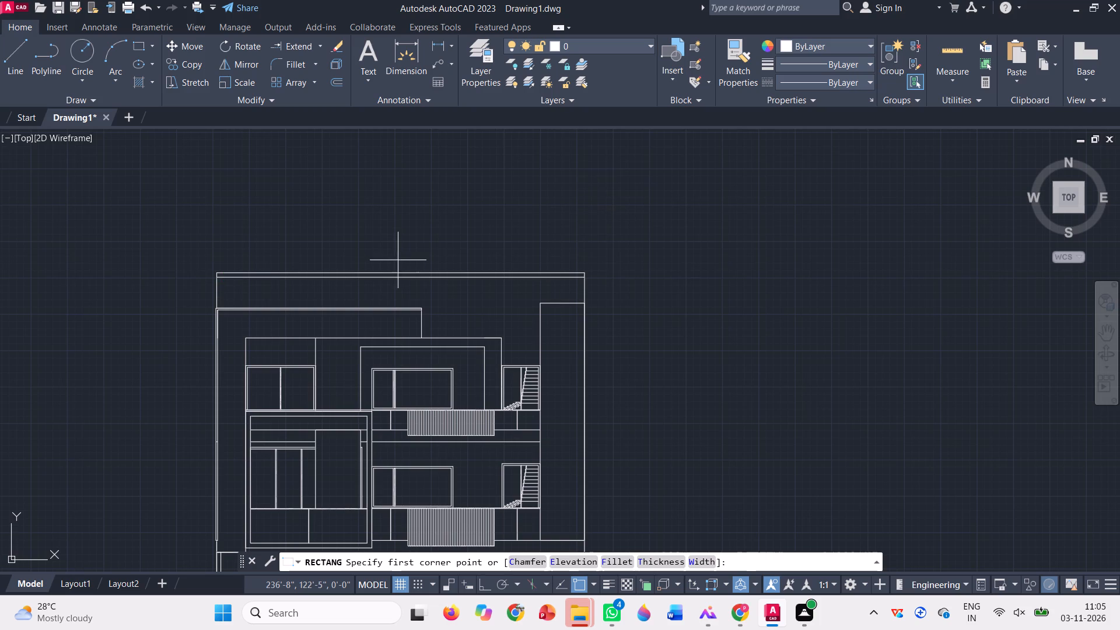
scroll(269, 328, up, 1)
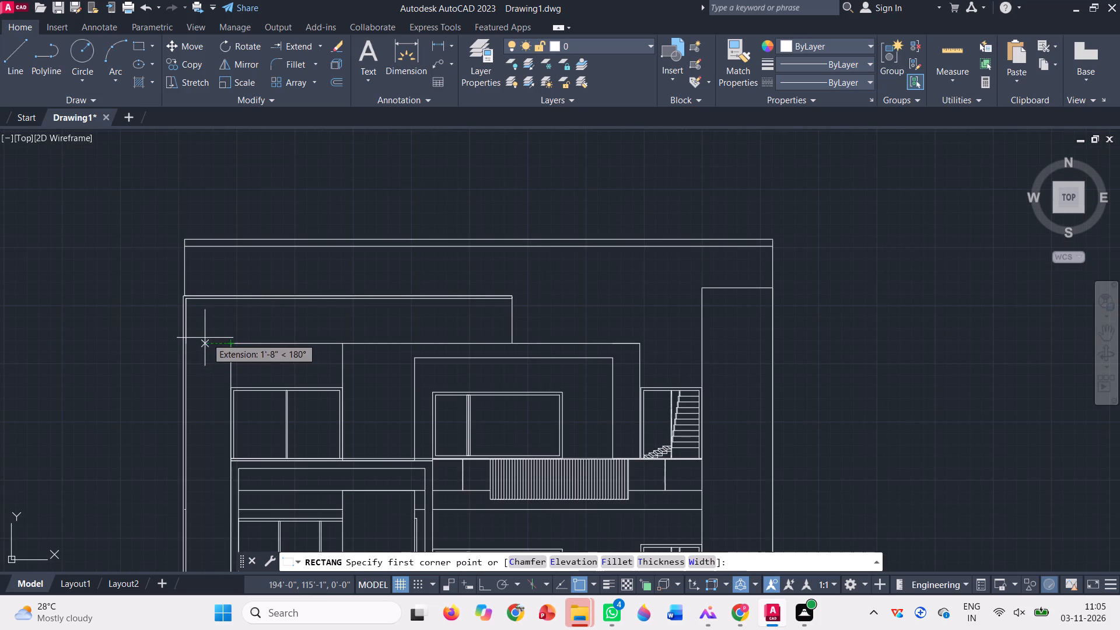
scroll(207, 342, up, 2)
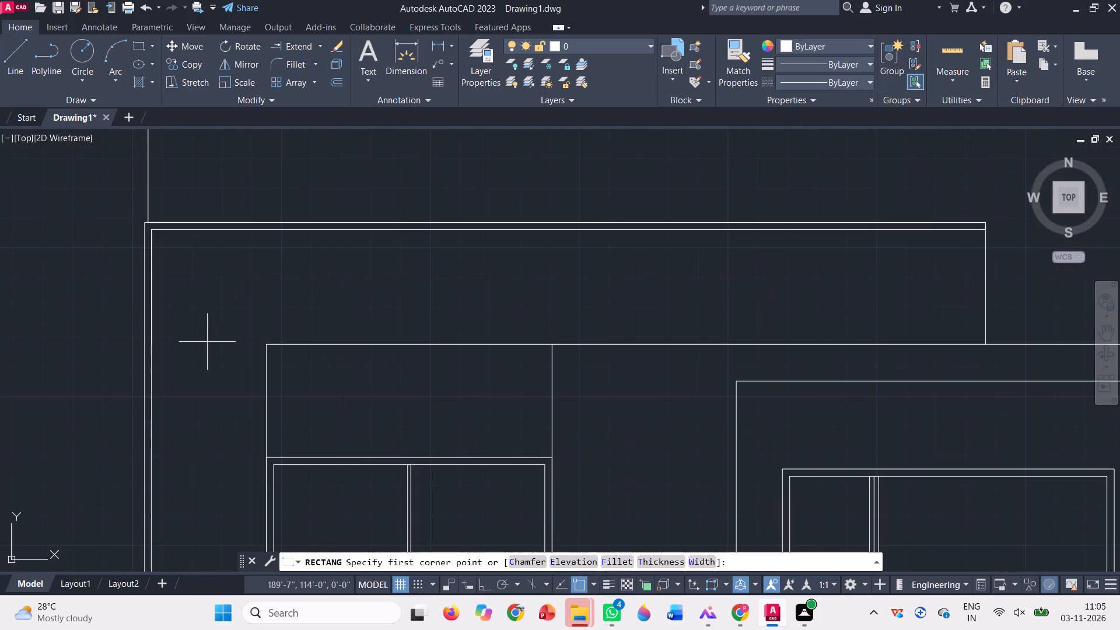
click(207, 342)
scroll(207, 299, down, 1)
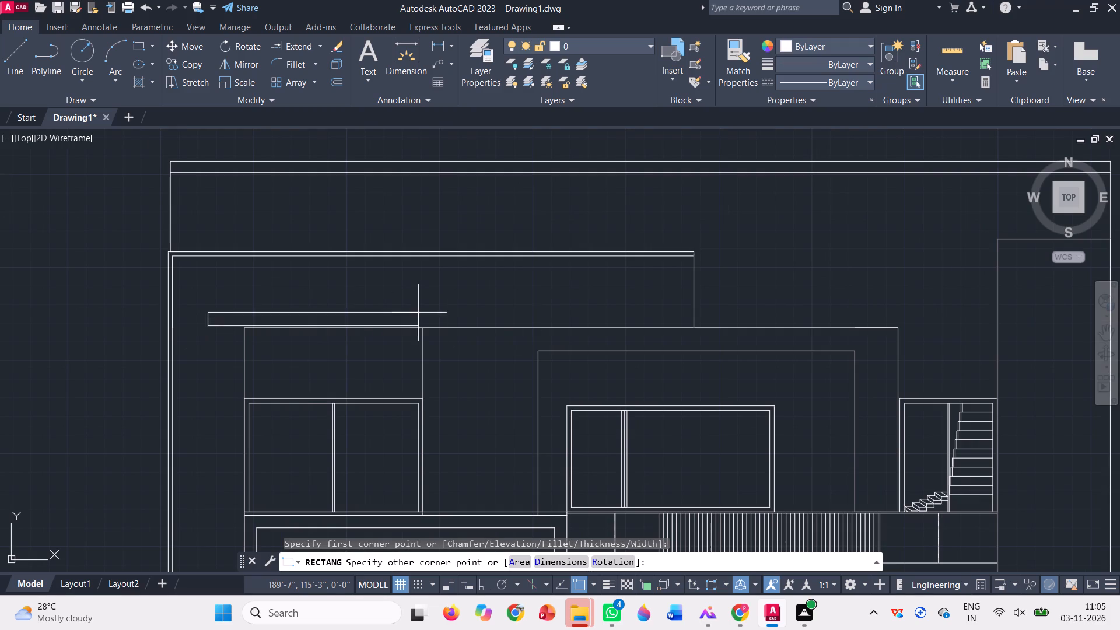
scroll(419, 312, down, 1)
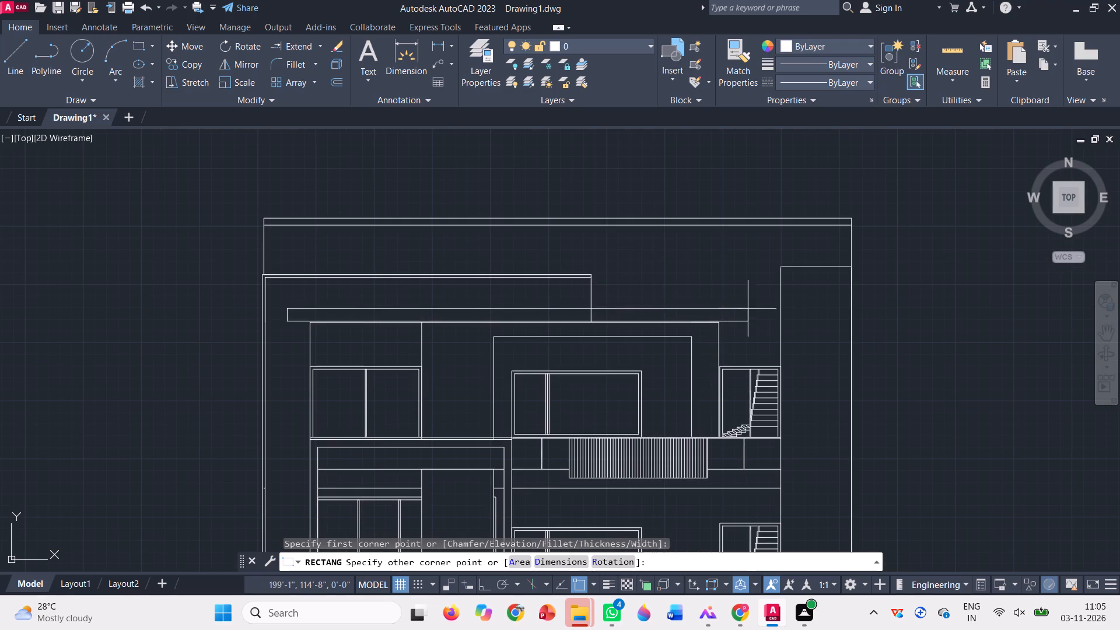
click(852, 300)
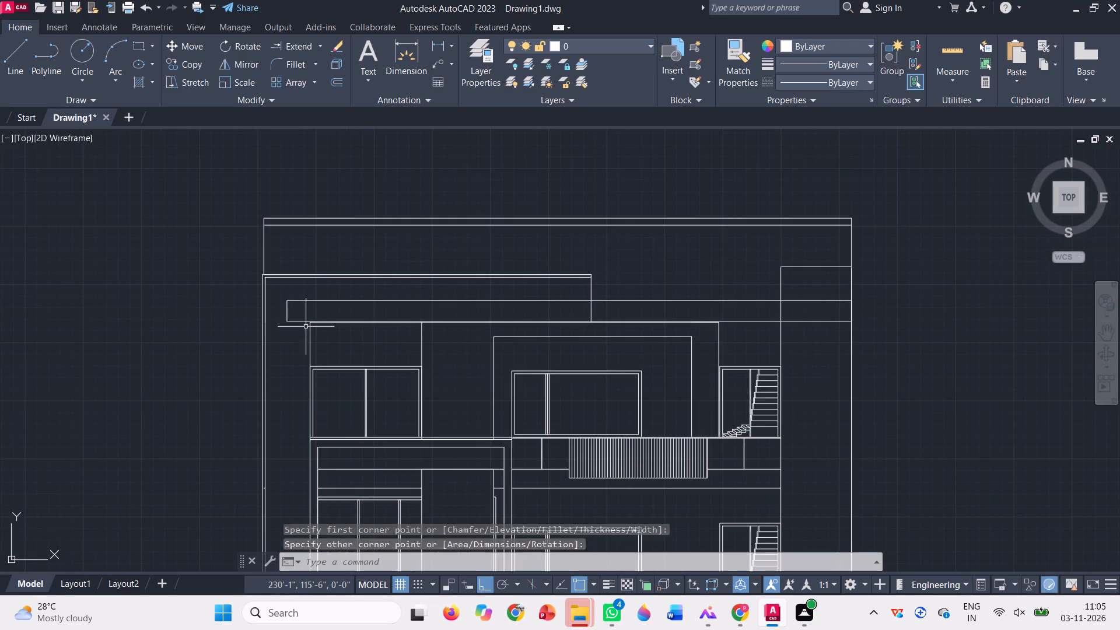
Move the roof band rectangle down so its bottom edge sits on the top storey's upper horizontal line.
scroll(331, 318, up, 2)
click(254, 332)
click(201, 301)
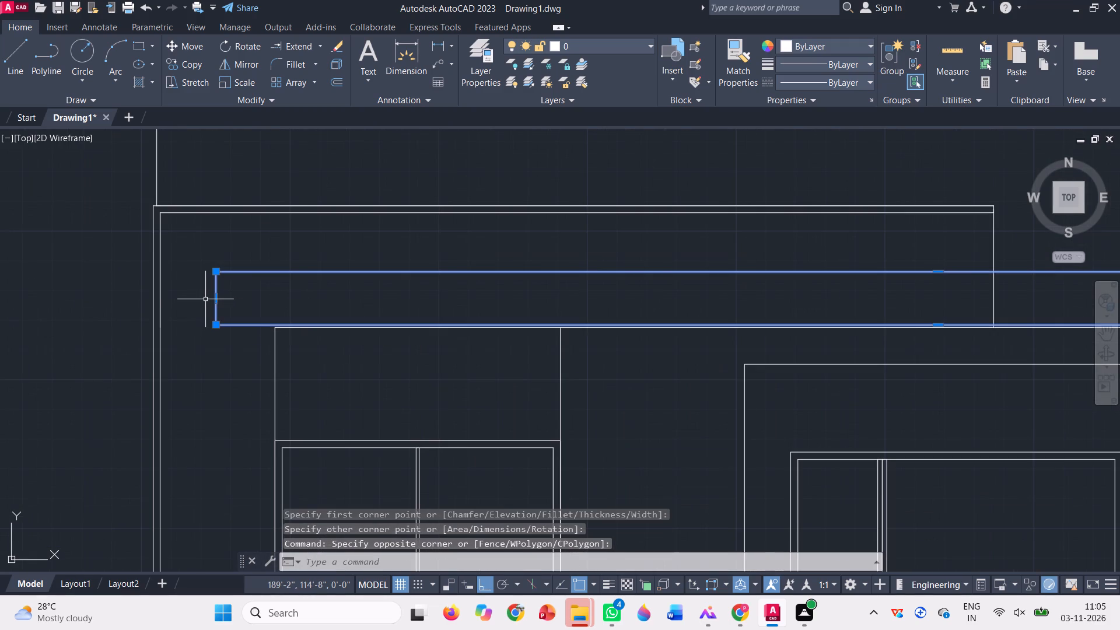
text(m)
key(space)
scroll(274, 319, up, 3)
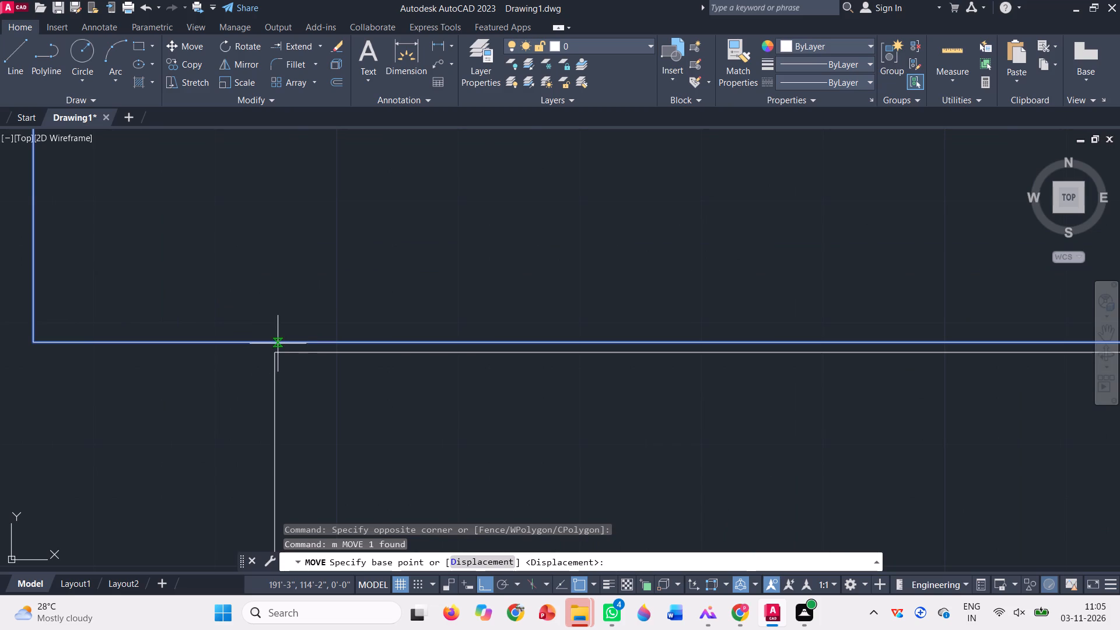
click(272, 341)
click(272, 353)
scroll(250, 377, down, 3)
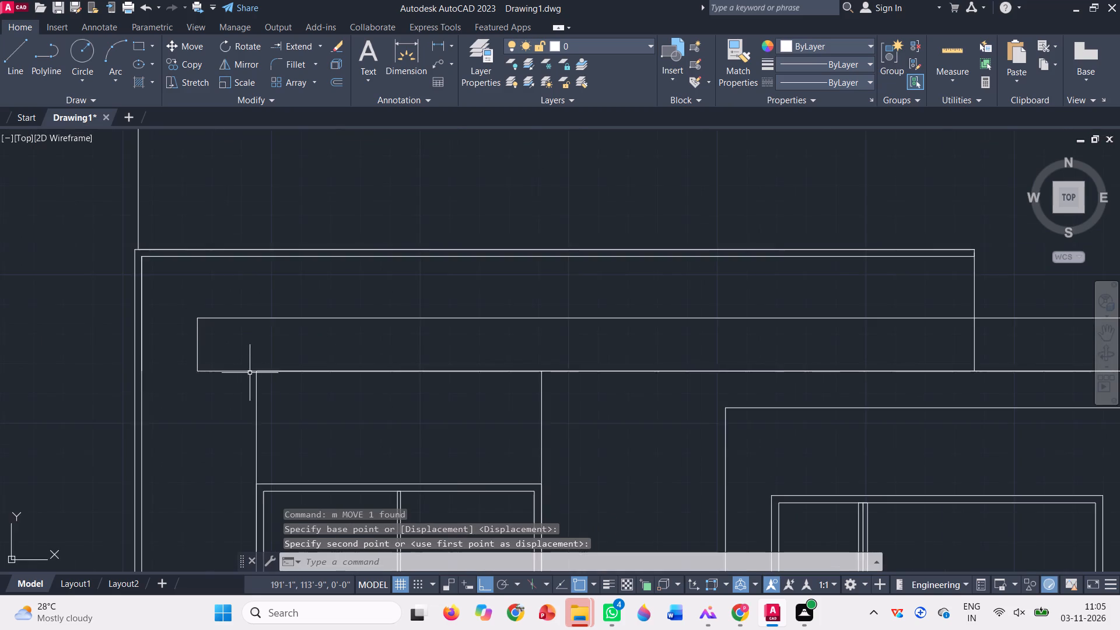
Draw a slightly slimmer rectangle inside the roof band, from just below its upper outer corner to the stair tower's outer edge.
scroll(250, 373, down, 4)
scroll(290, 370, up, 2)
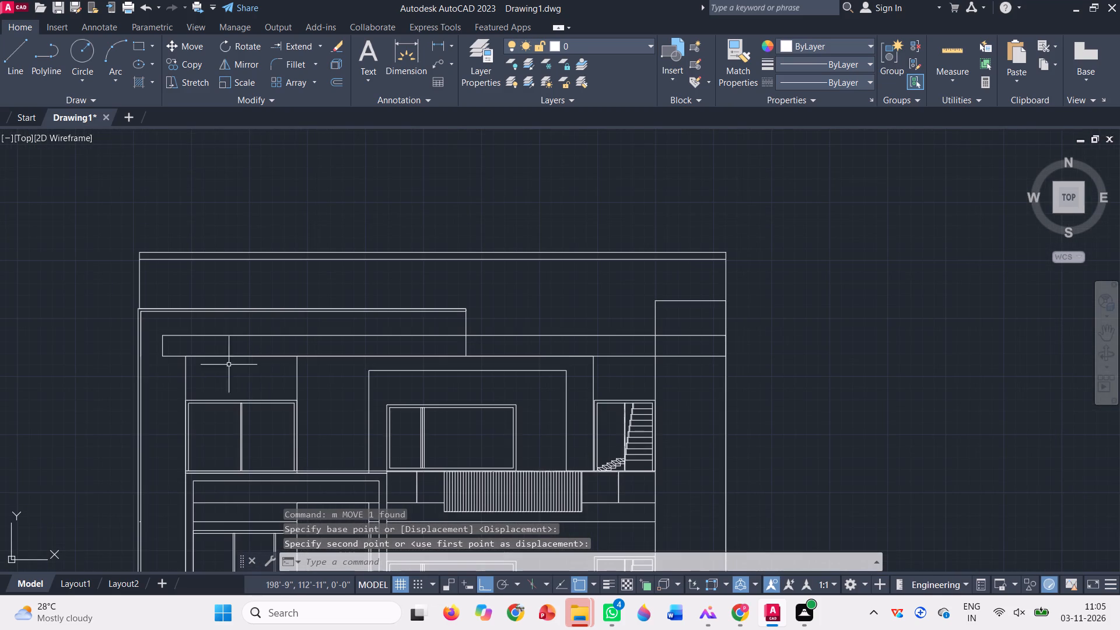
click(133, 44)
scroll(170, 355, up, 4)
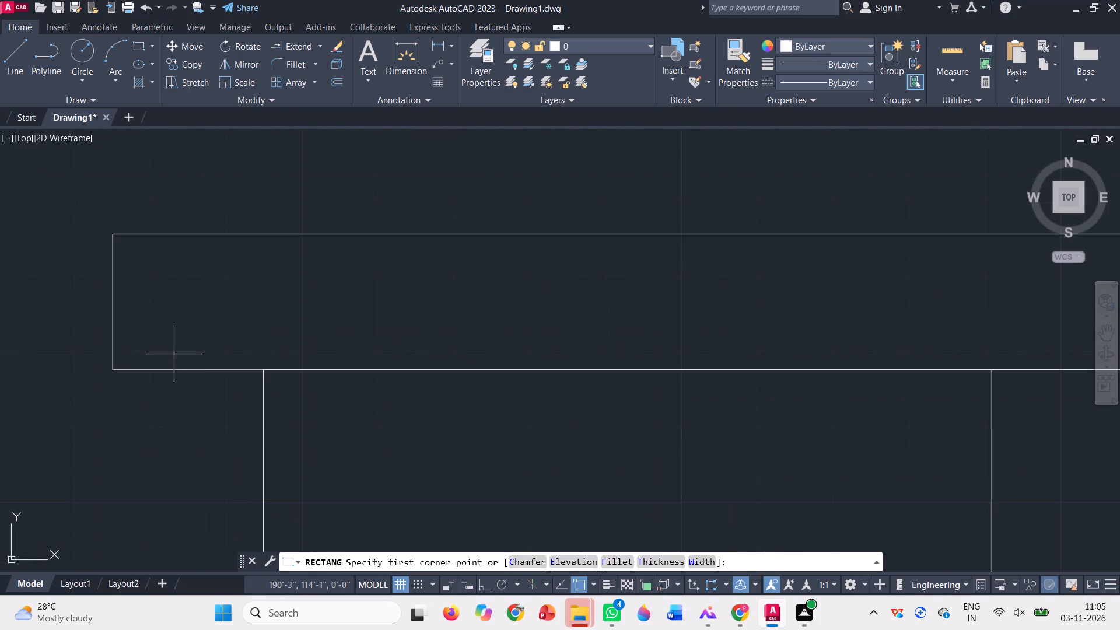
click(112, 260)
scroll(109, 350, down, 2)
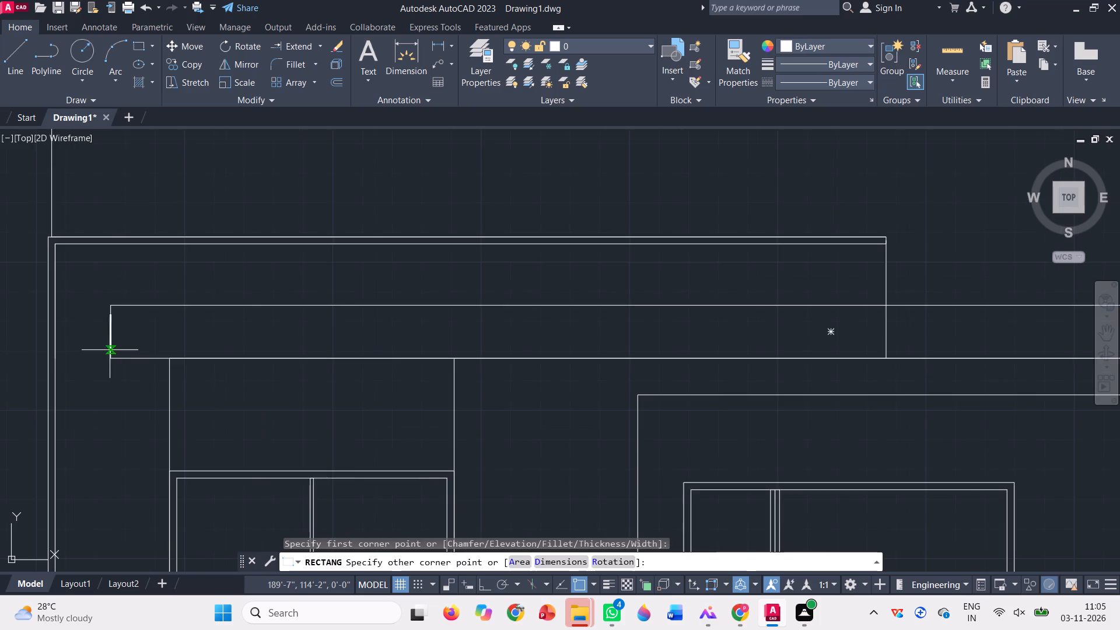
scroll(162, 362, down, 2)
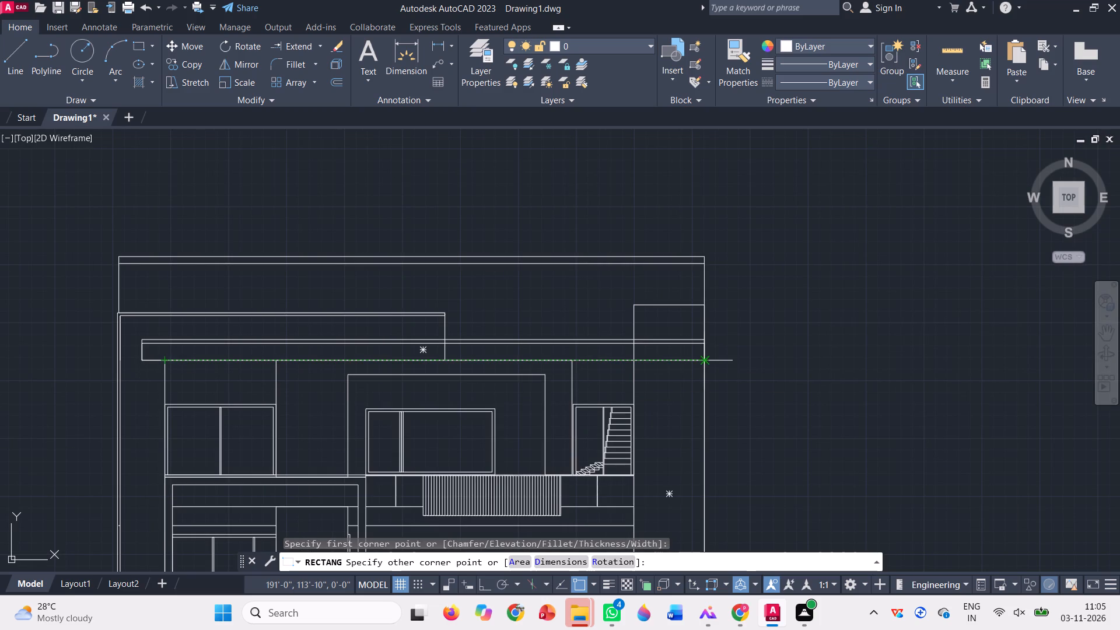
click(702, 360)
key(space)
scroll(534, 340, up, 3)
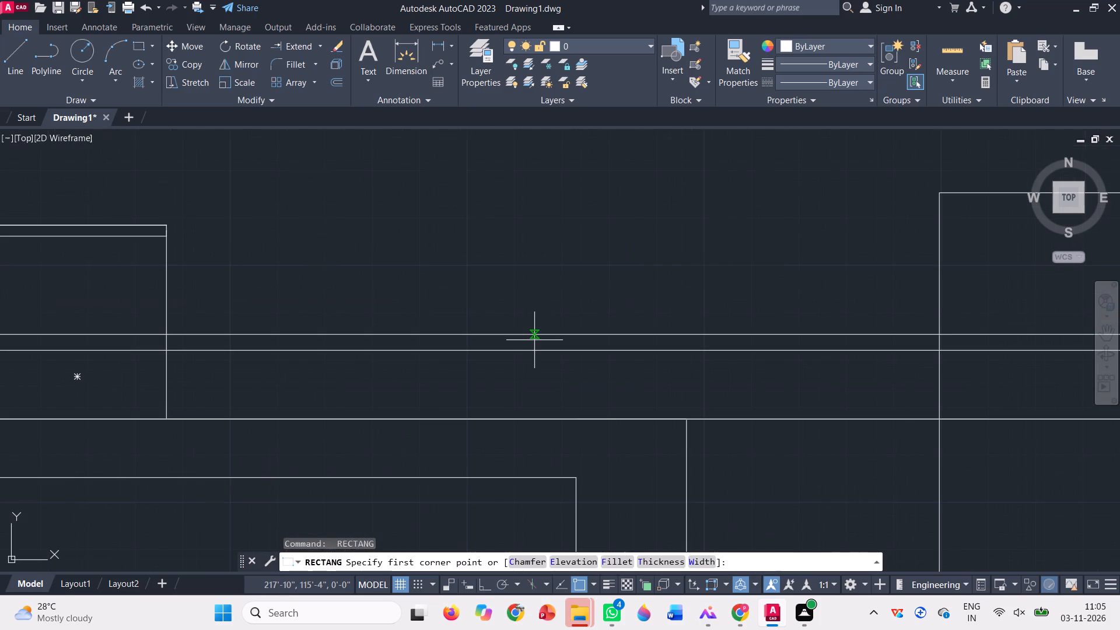
key(Escape)
Delete the original, taller roof band rectangle.
click(534, 340)
click(487, 306)
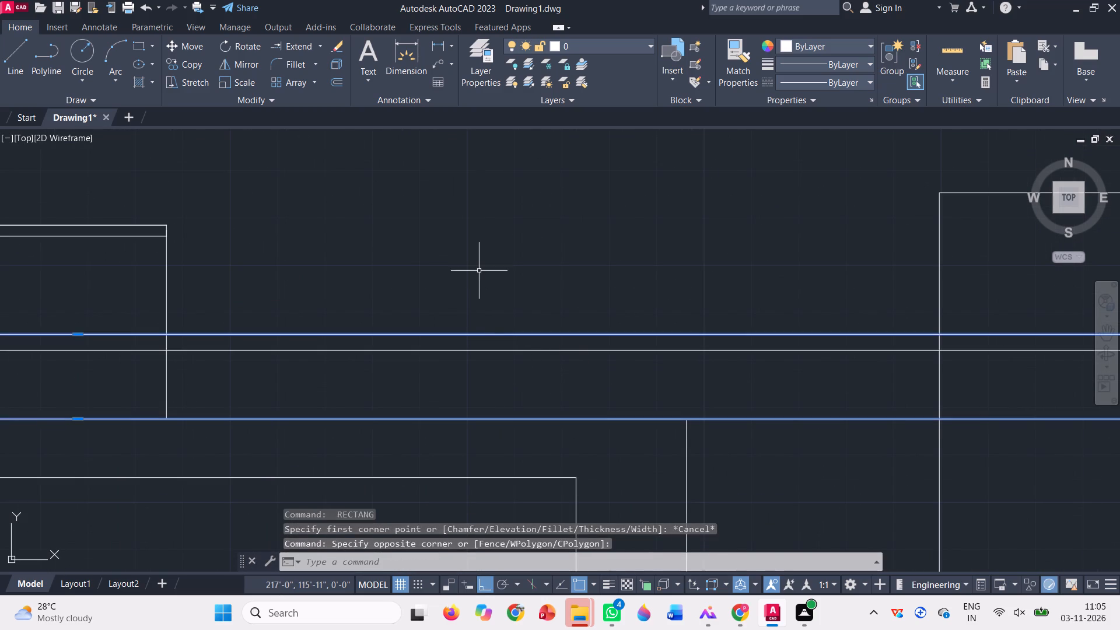
key(Delete)
Copy the slimmer roof band rectangle about 42'-0" horizontally into the empty space beside the elevation.
scroll(479, 269, down, 3)
scroll(582, 388, down, 1)
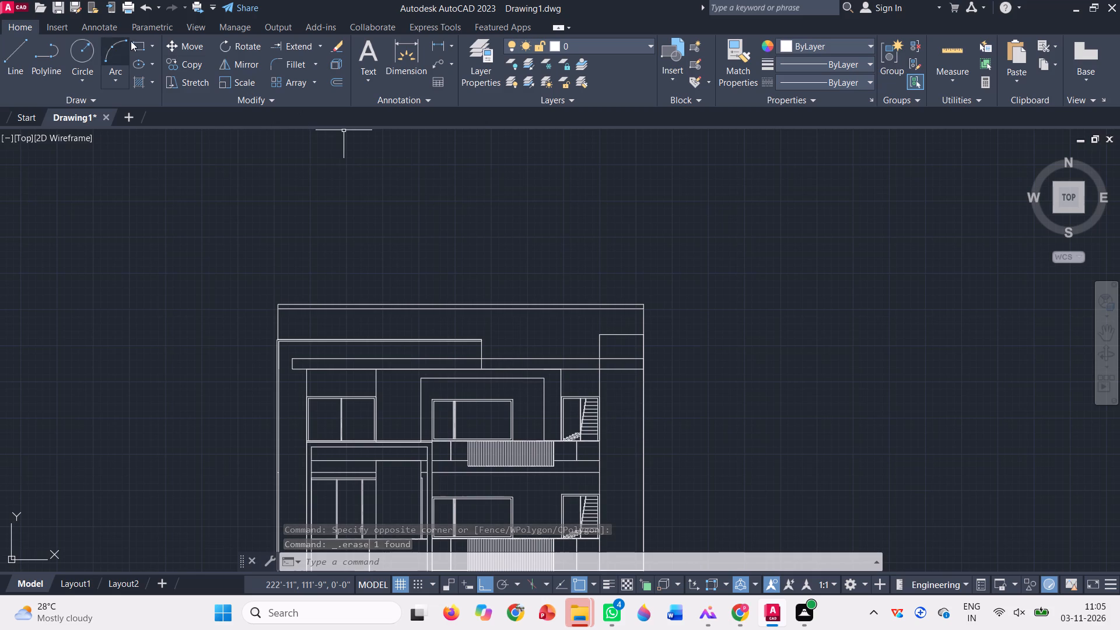
scroll(531, 365, up, 3)
click(537, 360)
click(495, 313)
scroll(495, 313, down, 4)
text(co)
key(space)
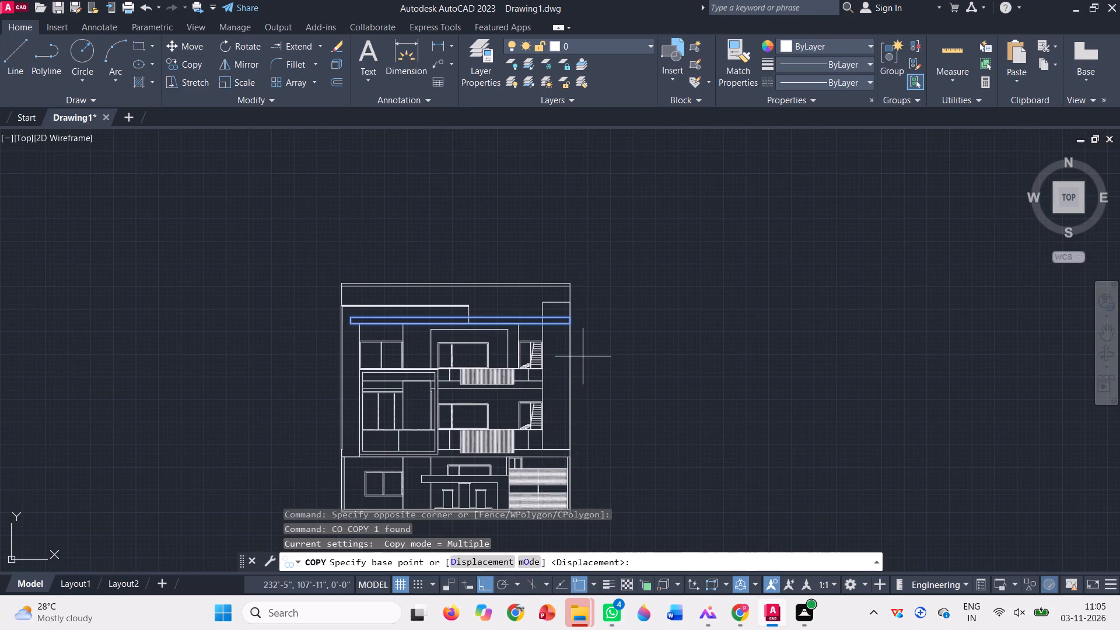
scroll(572, 299, up, 3)
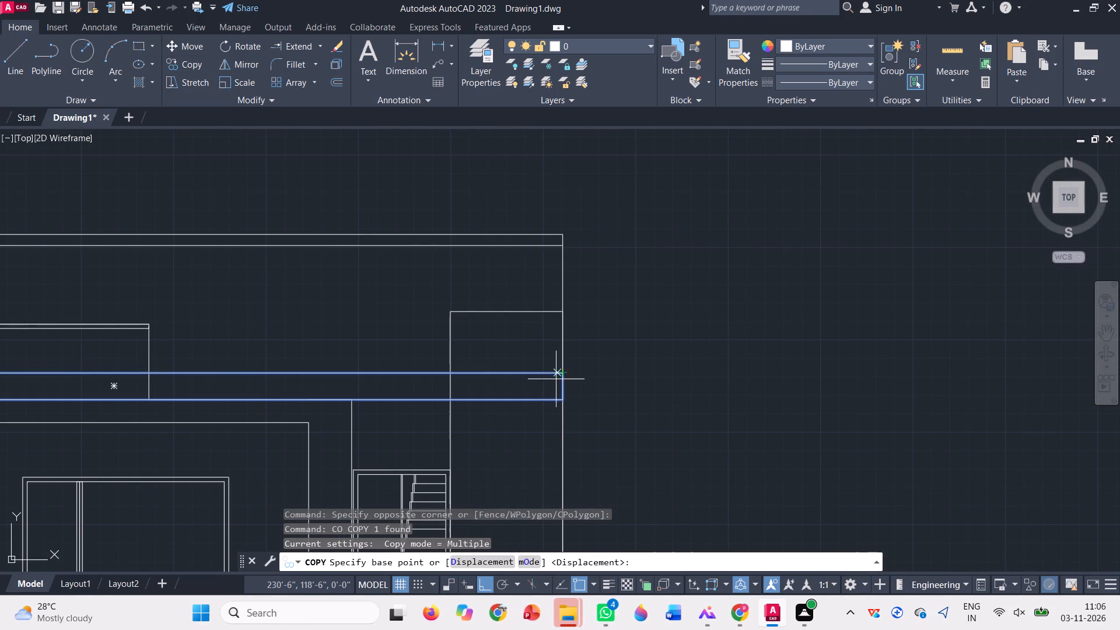
click(555, 387)
scroll(396, 350, down, 3)
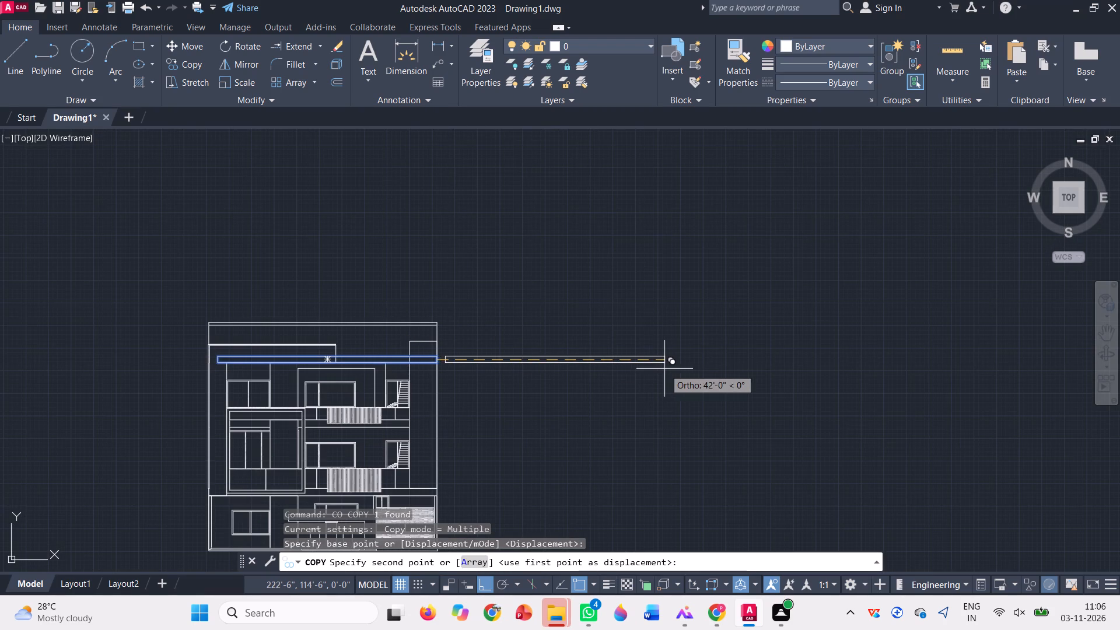
click(664, 369)
key(Escape)
Rotate the copied band 90° about its far lower corner so that it stands vertically.
click(241, 39)
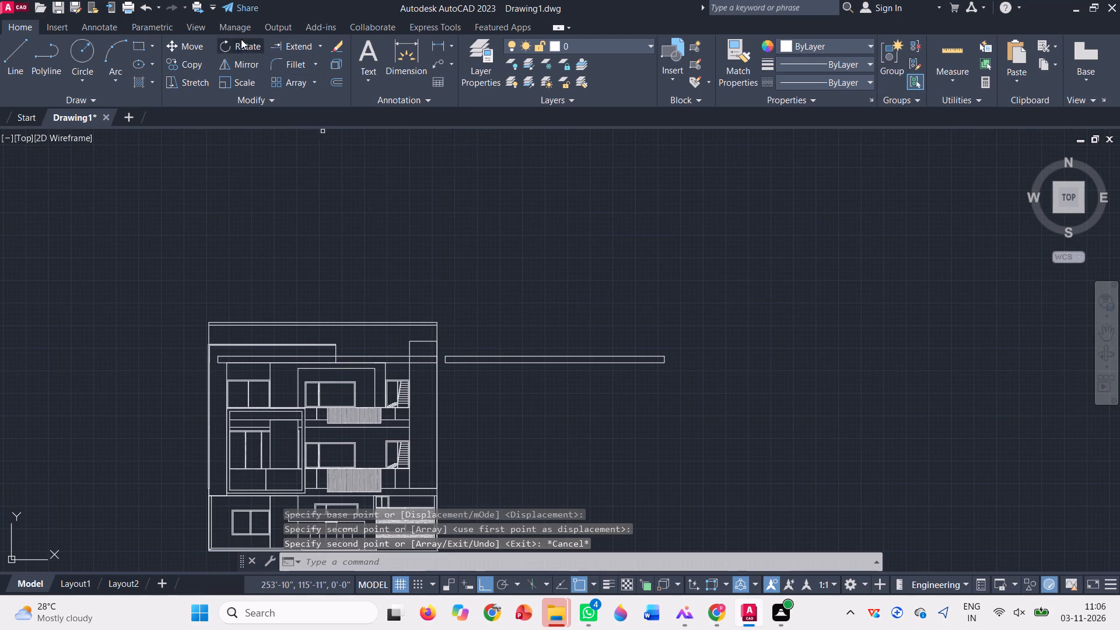
click(571, 393)
click(502, 325)
key(space)
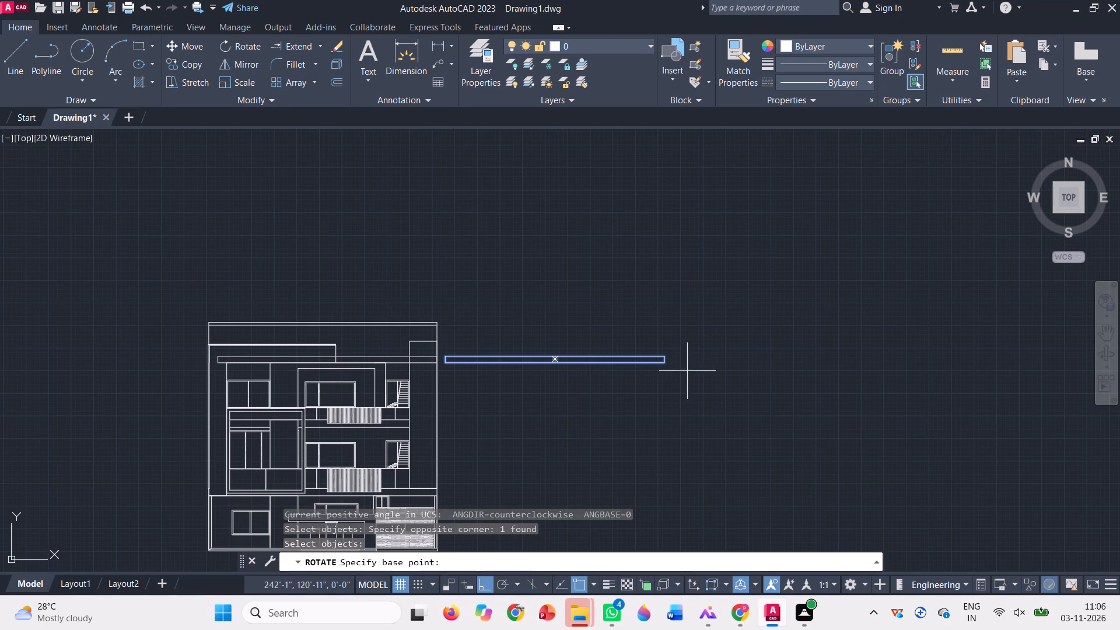
click(665, 364)
click(642, 290)
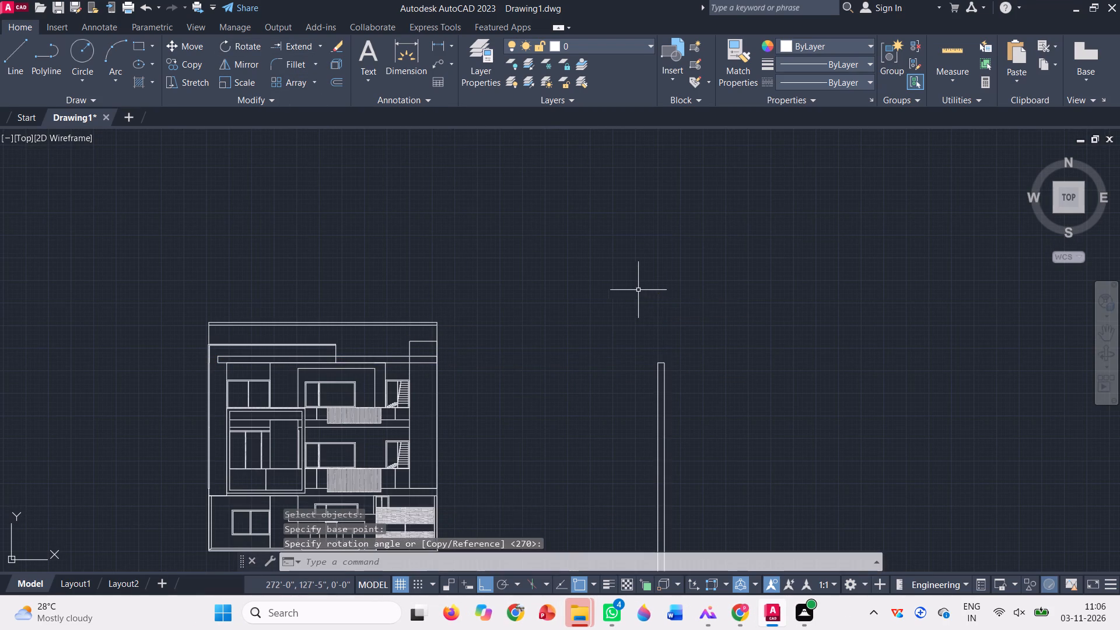
scroll(590, 305, down, 2)
key(space)
key(Escape)
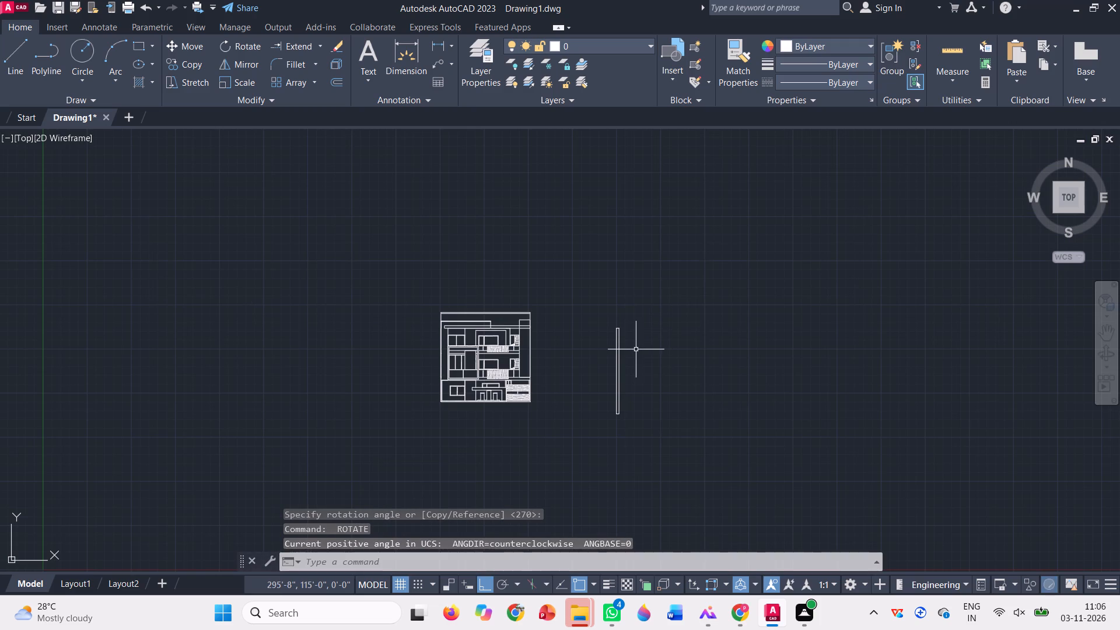
Draw a short horizontal line across the free-standing vertical strip, slightly above its mid-height.
scroll(632, 360, up, 2)
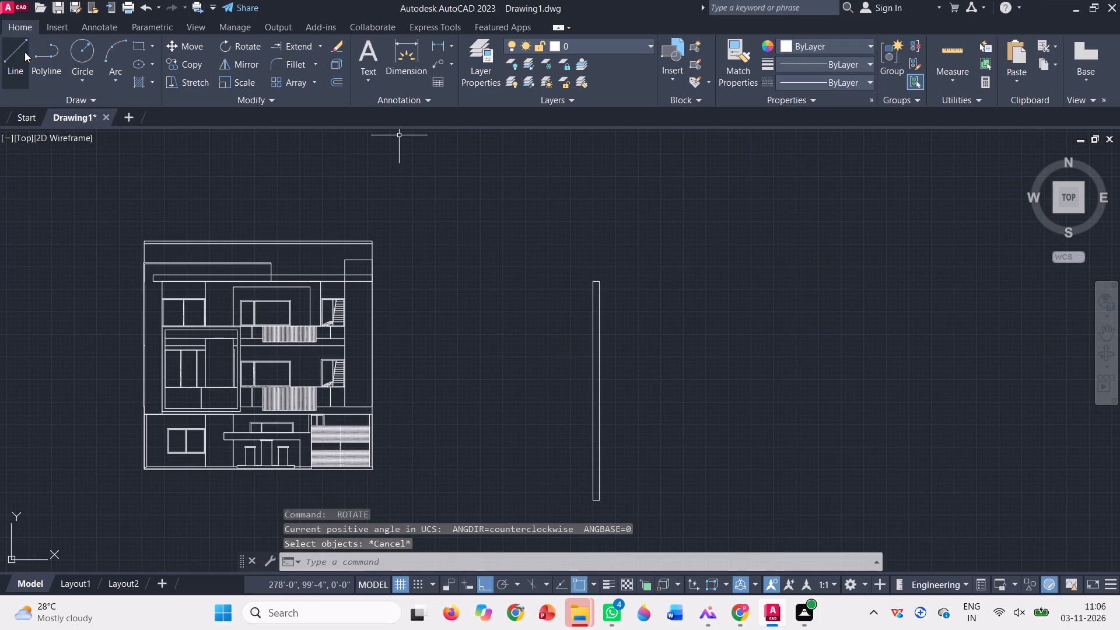
click(15, 54)
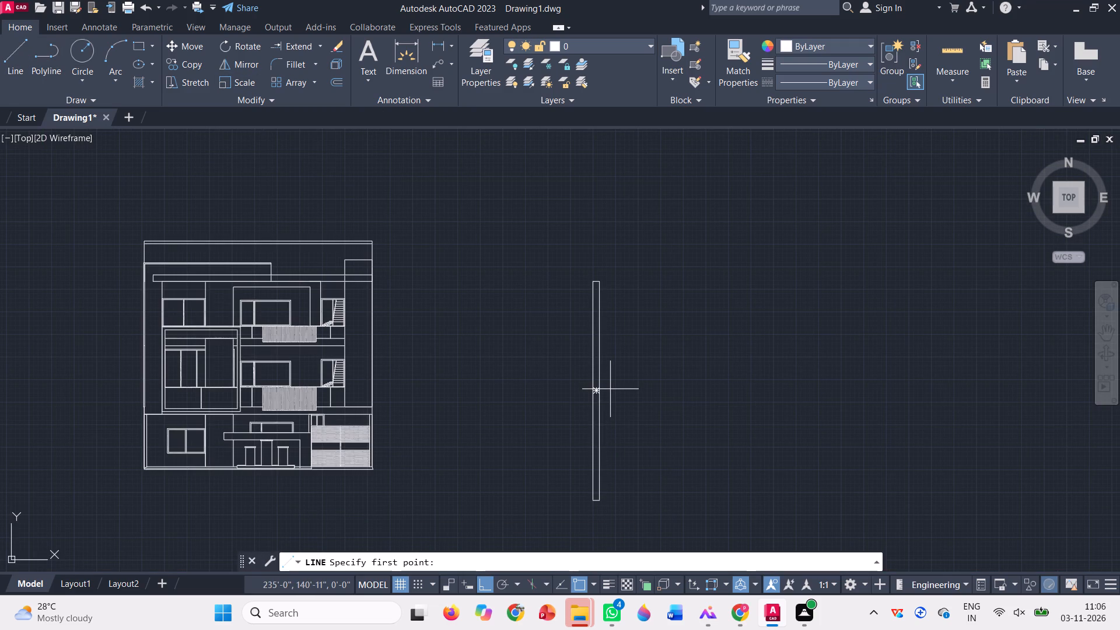
scroll(610, 389, up, 1)
click(581, 363)
click(593, 361)
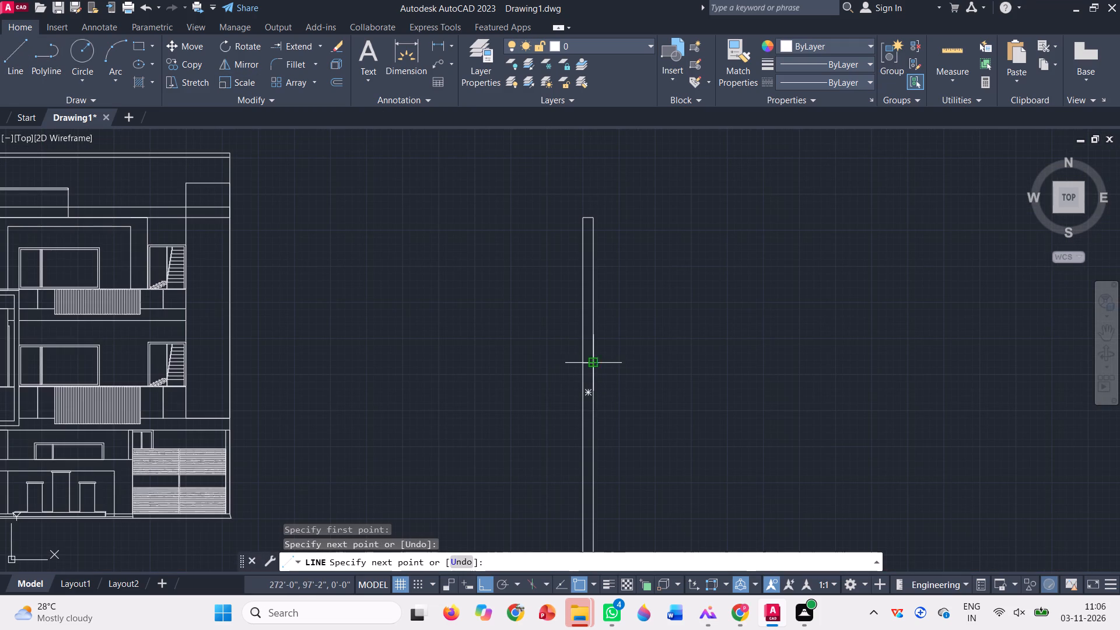
key(space)
scroll(504, 352, down, 2)
click(578, 356)
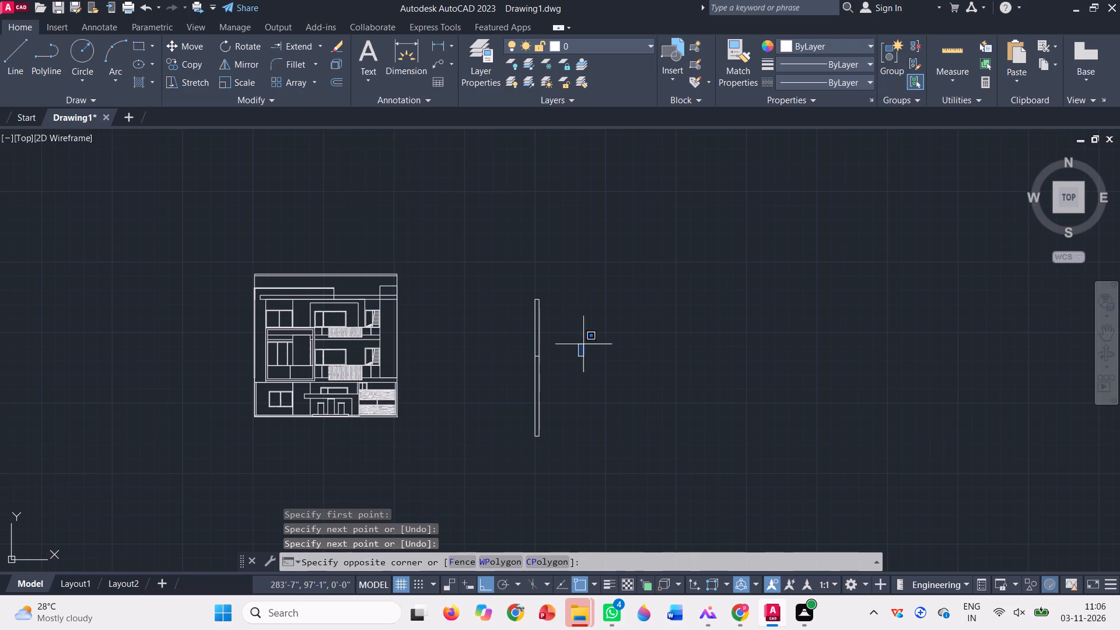
click(652, 370)
Trim away the lower part of the vertical strip below the short cross line.
click(323, 47)
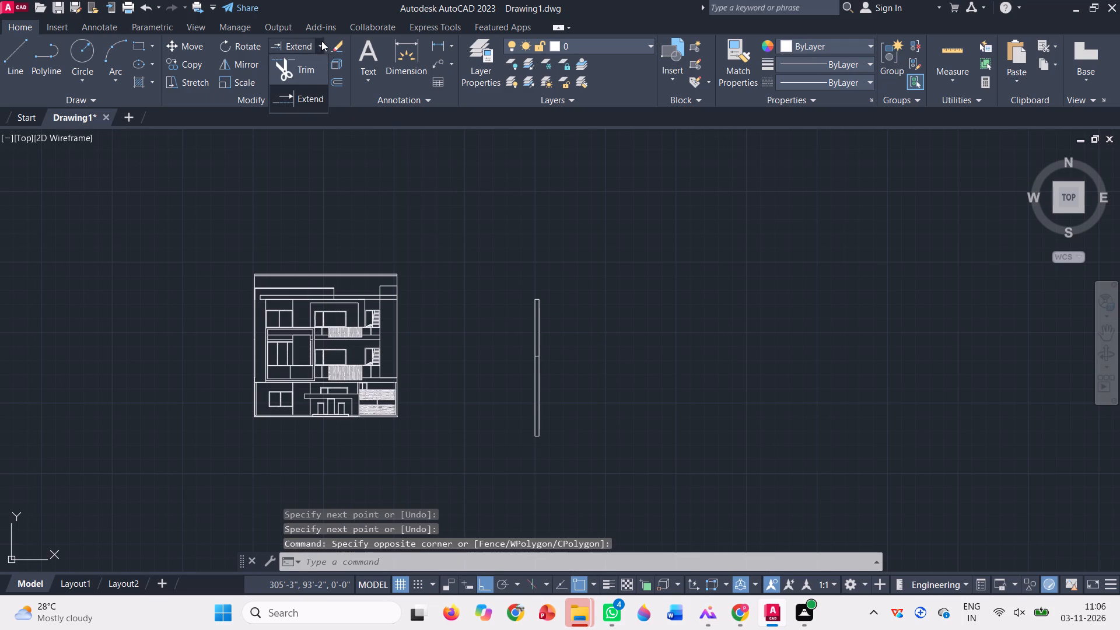
click(311, 72)
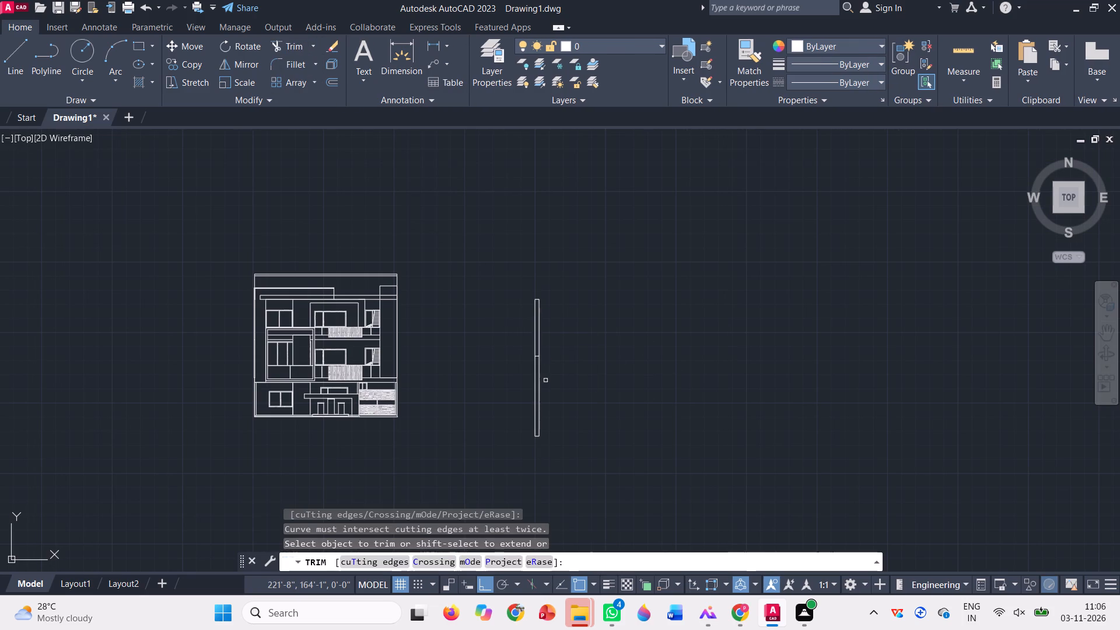
scroll(547, 386, up, 2)
click(549, 388)
click(414, 383)
scroll(410, 381, up, 1)
scroll(423, 356, down, 3)
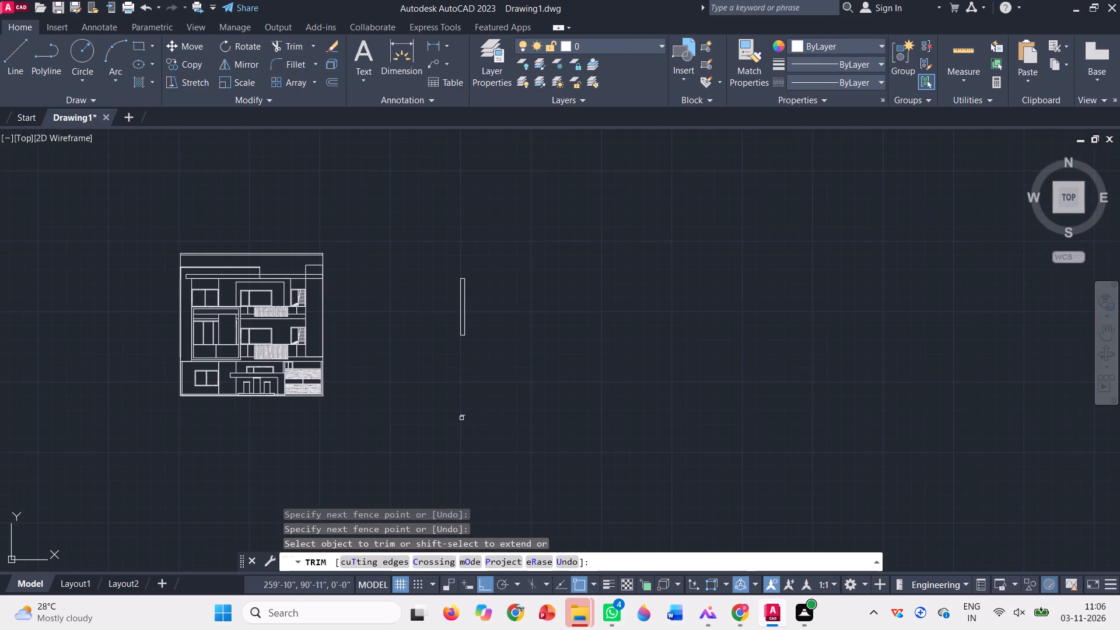
click(461, 416)
key(Escape)
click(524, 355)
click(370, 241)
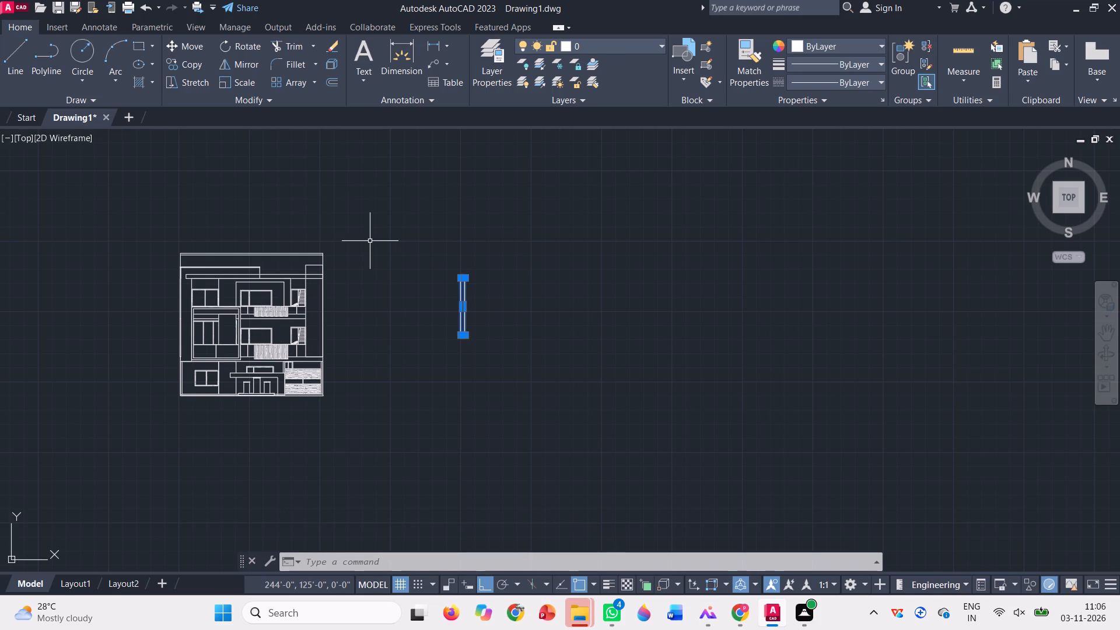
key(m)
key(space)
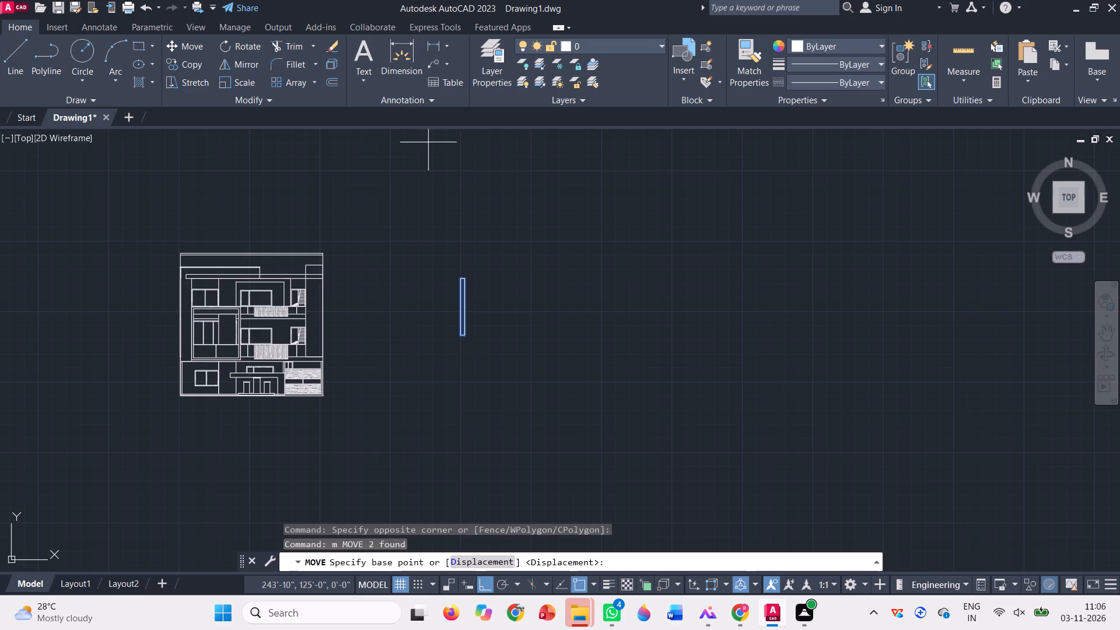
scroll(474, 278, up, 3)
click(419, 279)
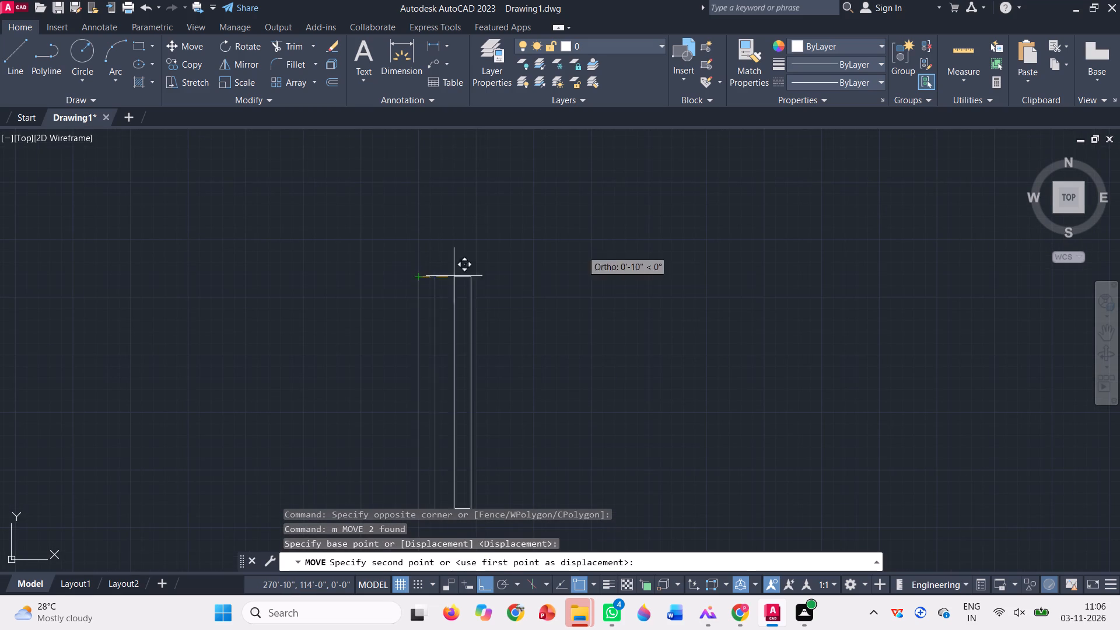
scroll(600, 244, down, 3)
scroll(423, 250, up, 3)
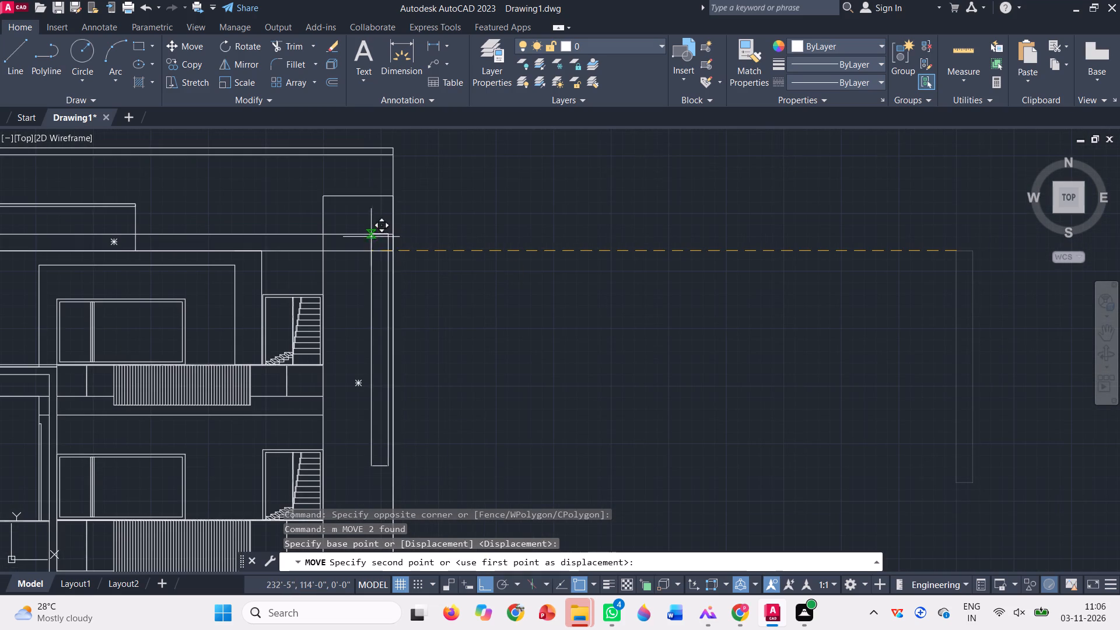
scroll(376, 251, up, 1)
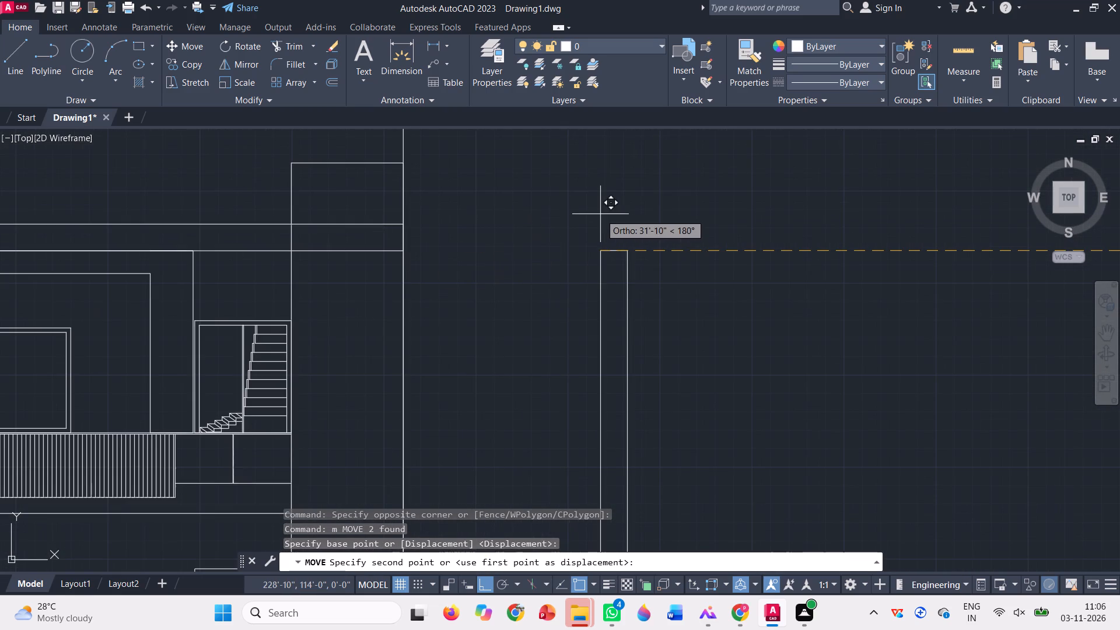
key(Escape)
Move the shortened strip by its upper outer corner to the roof band's lower outer corner at the building edge.
scroll(533, 246, down, 3)
click(772, 344)
click(694, 242)
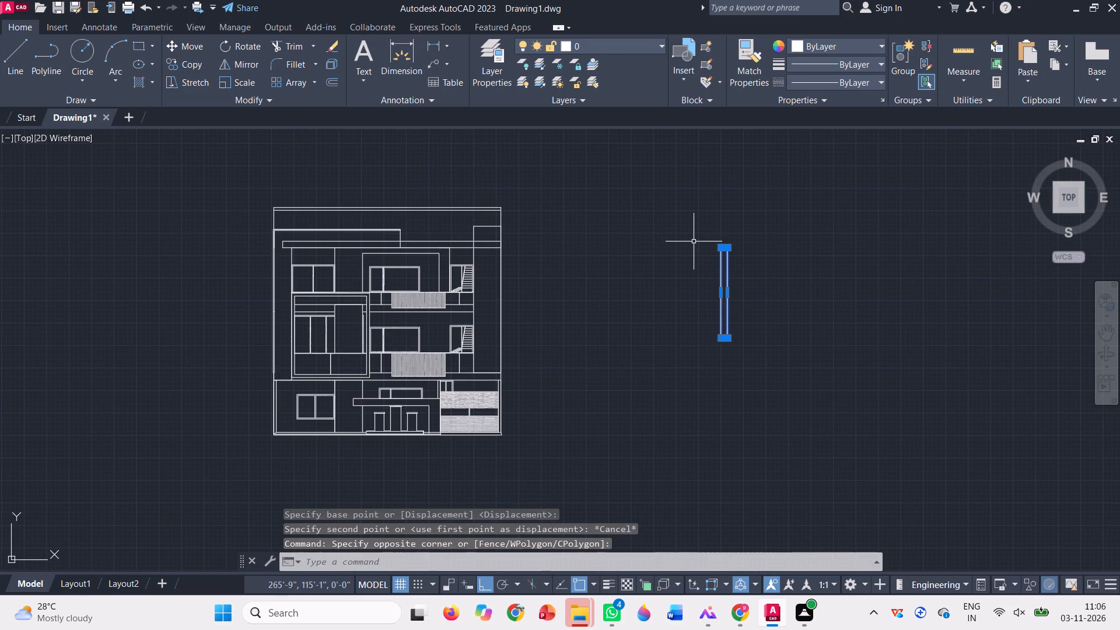
text(m)
key(space)
scroll(730, 247, up, 3)
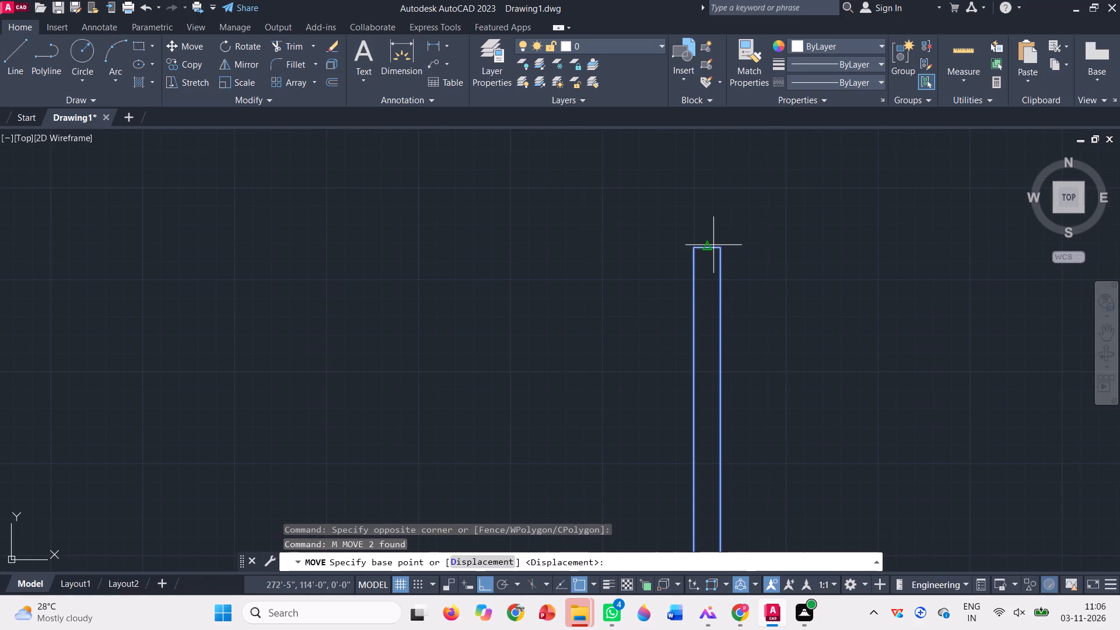
click(724, 250)
scroll(813, 274, down, 3)
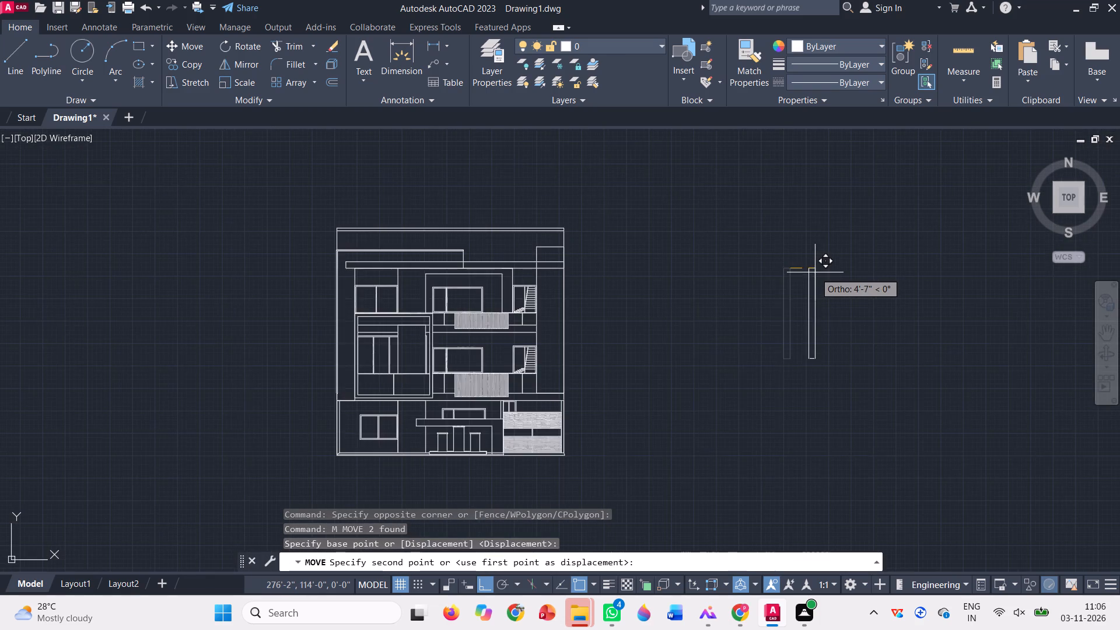
scroll(815, 272, down, 1)
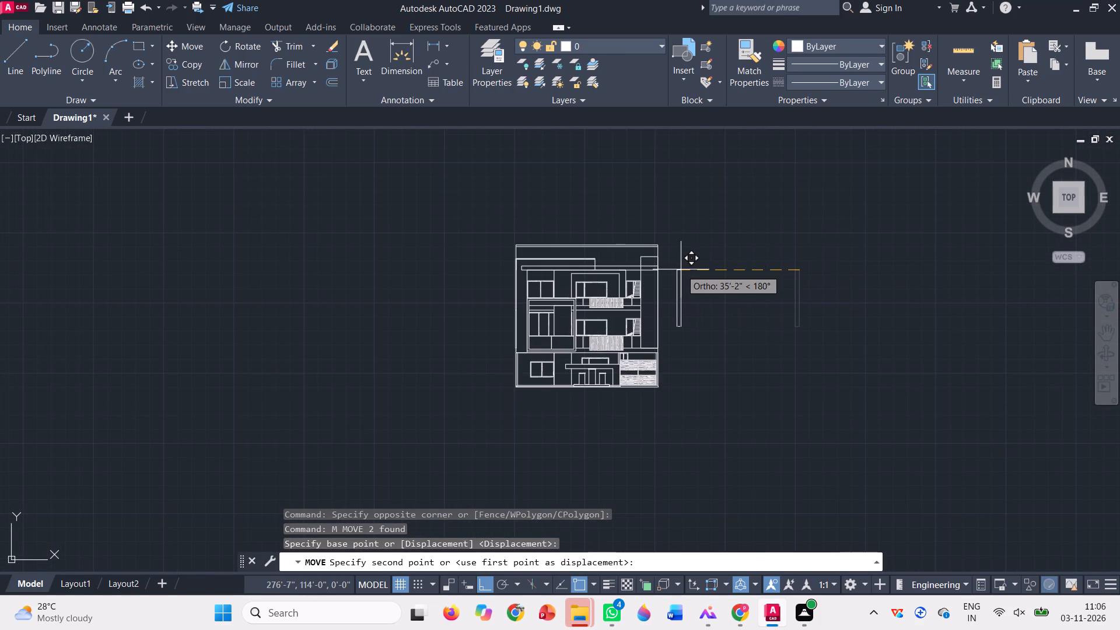
scroll(652, 267, up, 4)
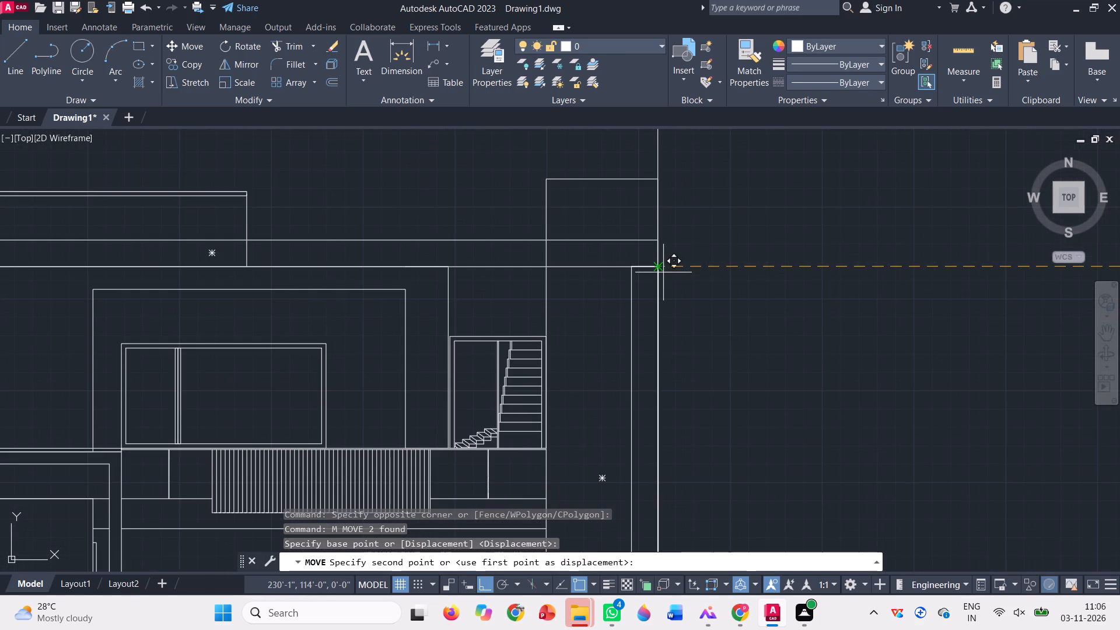
click(655, 265)
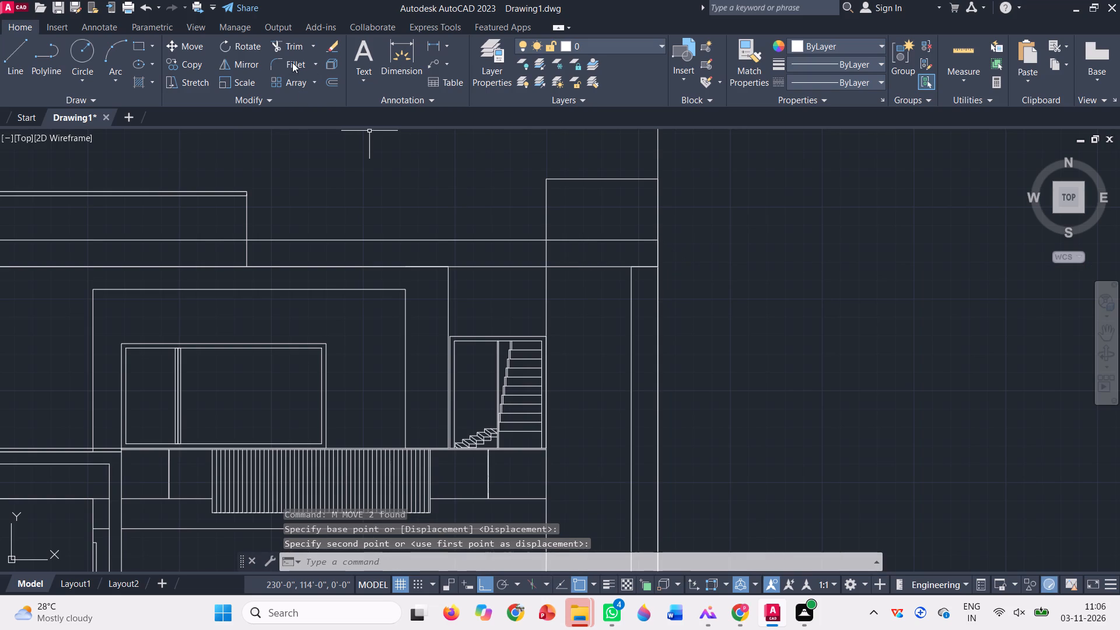
Trim the lines between the roof band and the top of the vertical strip so the two shapes join.
click(284, 50)
scroll(635, 278, up, 2)
click(649, 230)
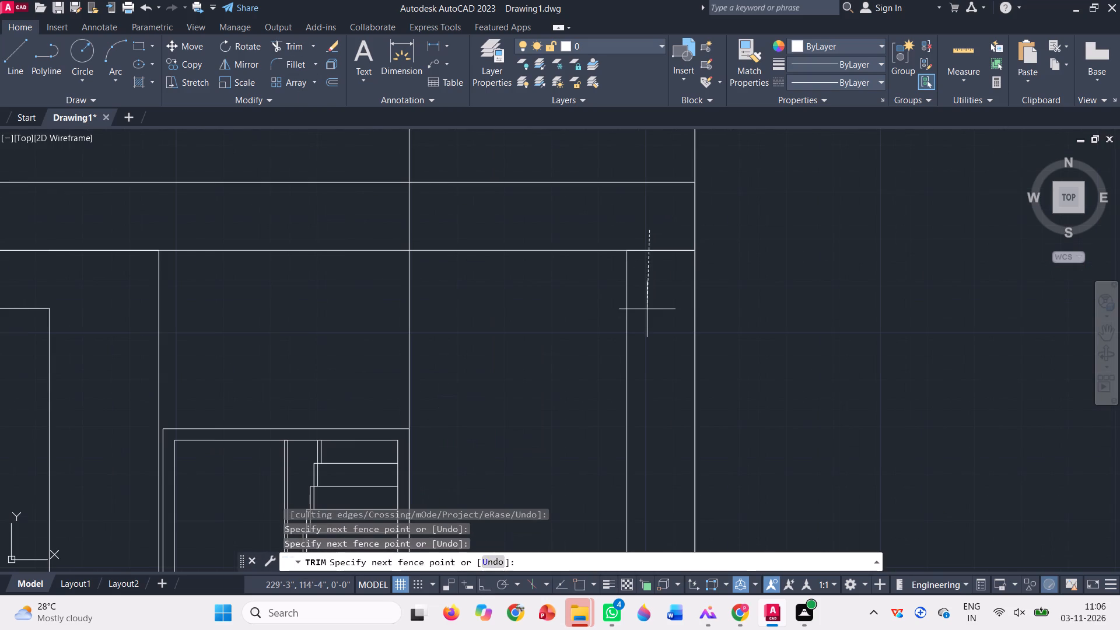
click(656, 299)
scroll(645, 286, down, 5)
key(Escape)
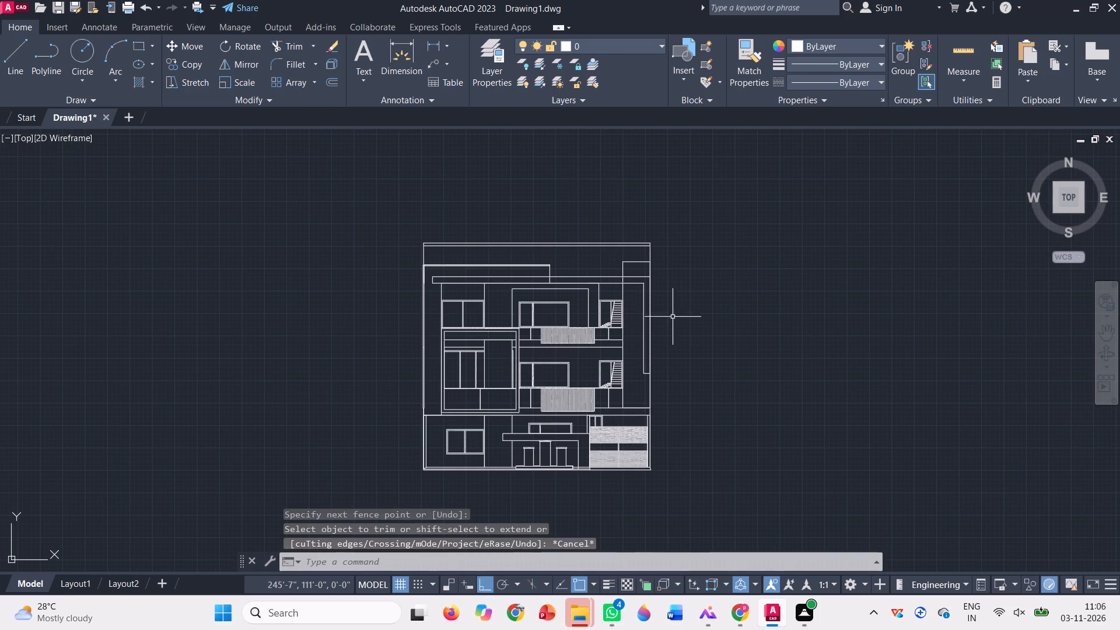
Delete the strip's outer vertical line that overlaps the building's outer edge.
click(650, 307)
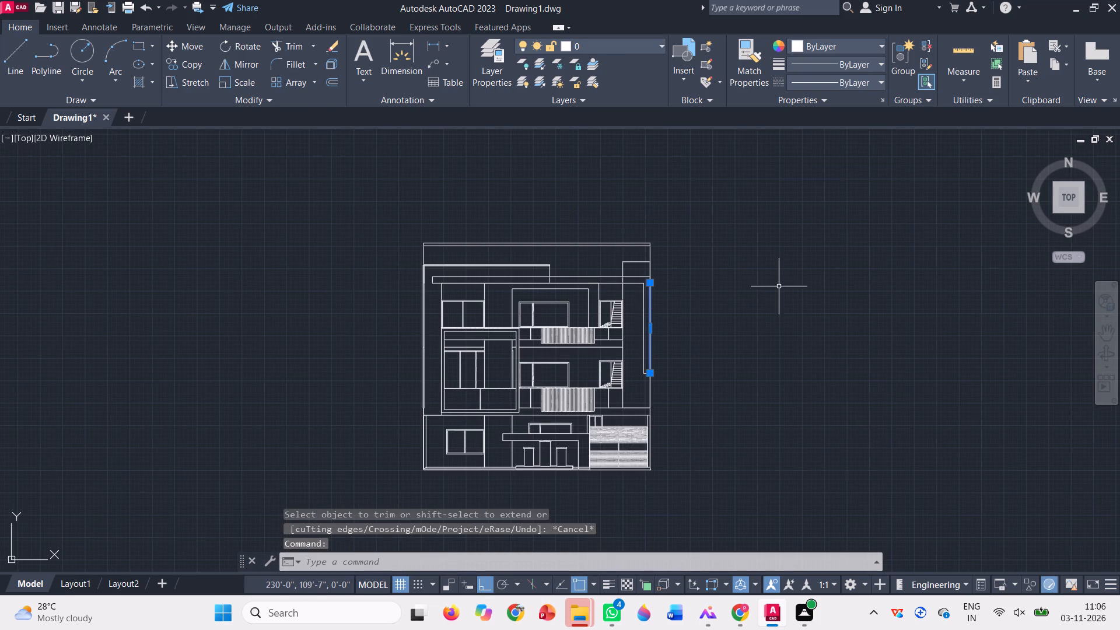
key(Delete)
Trim the upper block's side line and the stair tower's inner line where they cross inside the roof band.
scroll(591, 334, down, 1)
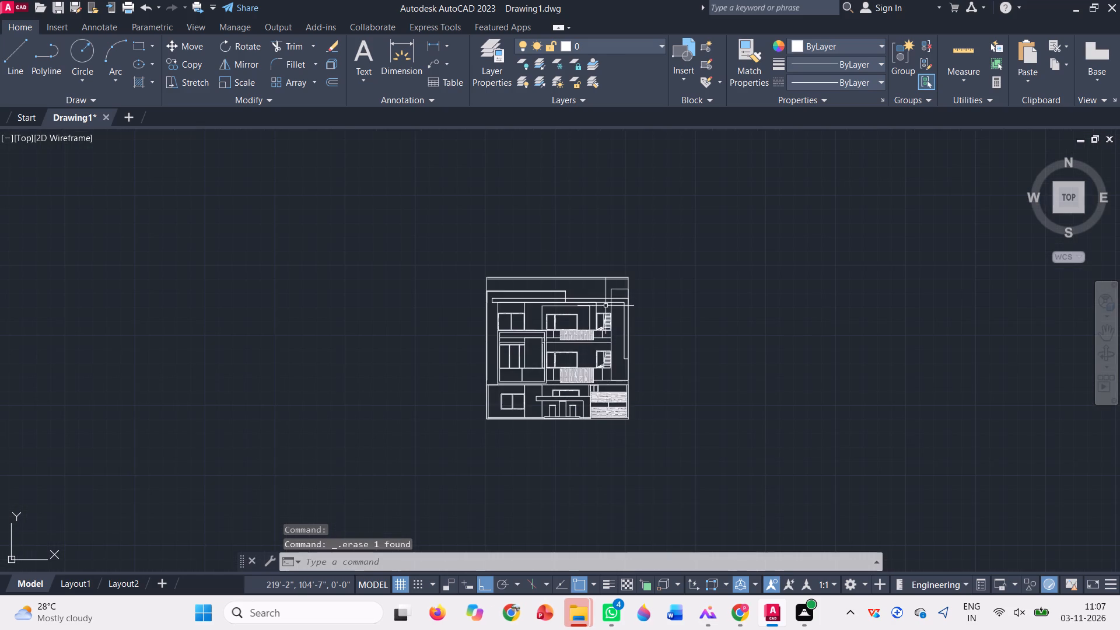
scroll(623, 286, up, 3)
click(288, 47)
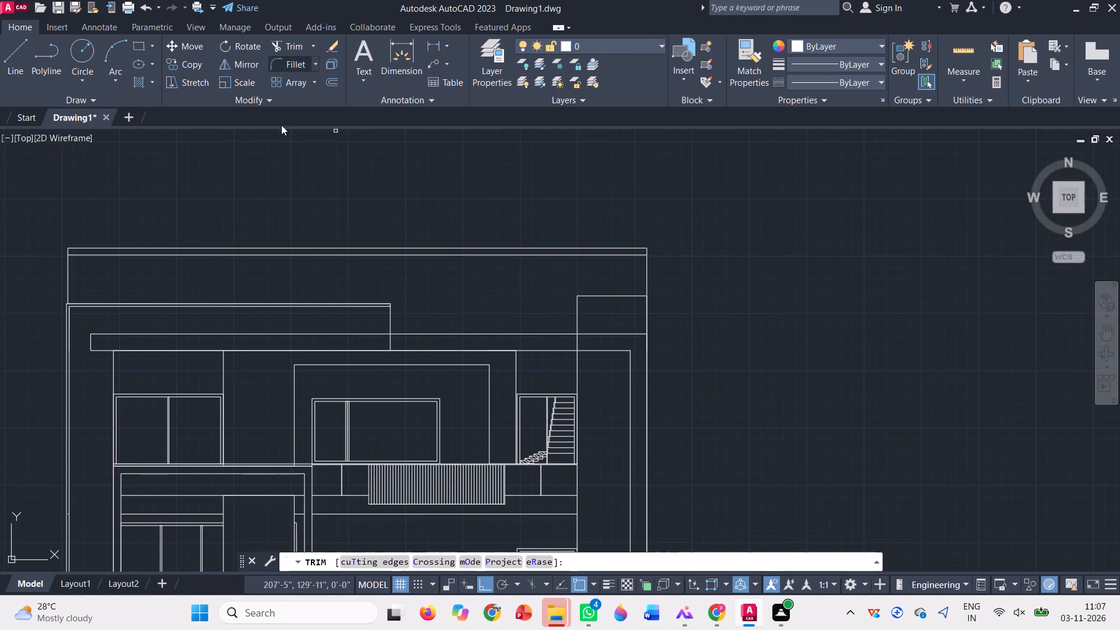
scroll(391, 339, up, 2)
click(379, 339)
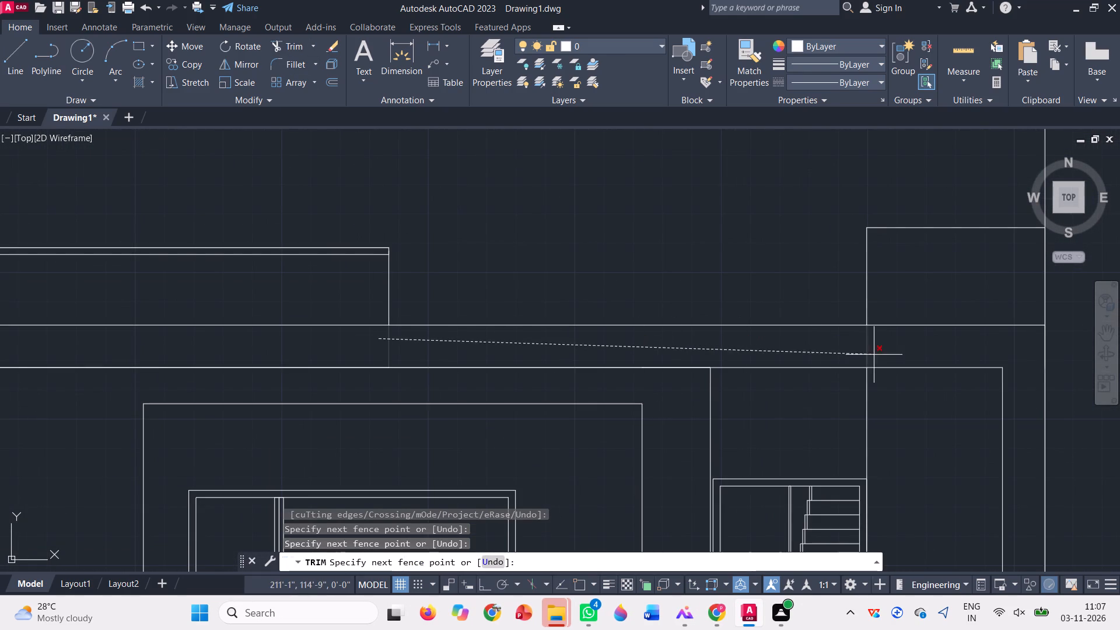
click(894, 345)
scroll(658, 282, down, 3)
key(Escape)
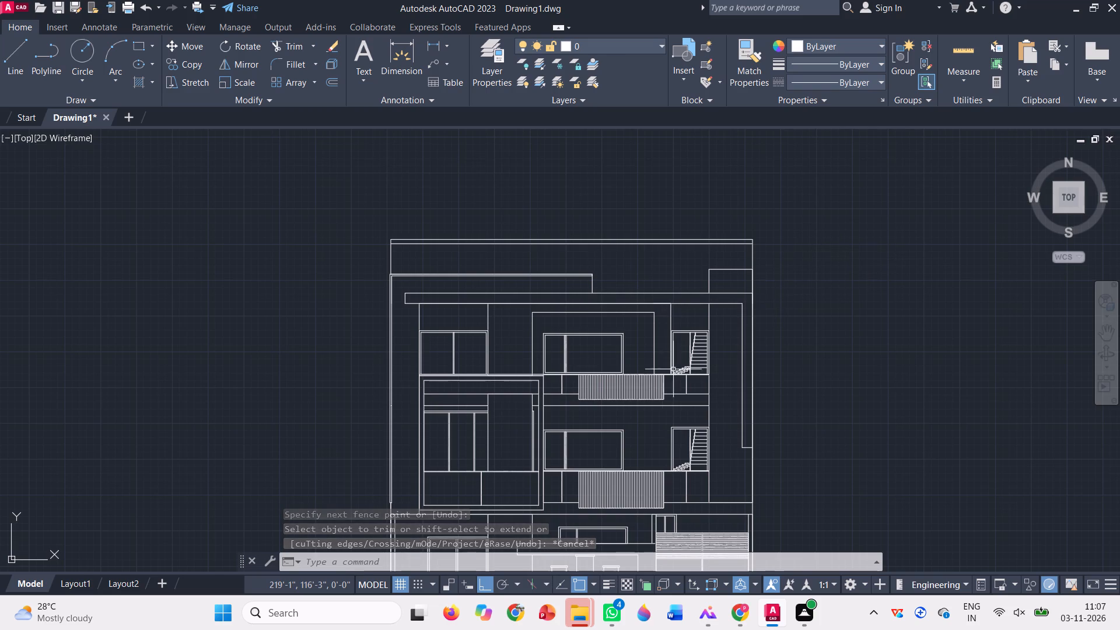
Copy the top-floor balcony's handrail and both posts up to the roof, ending at the base corner of the rooftop stair block.
scroll(662, 383, up, 2)
scroll(419, 381, up, 2)
click(419, 381)
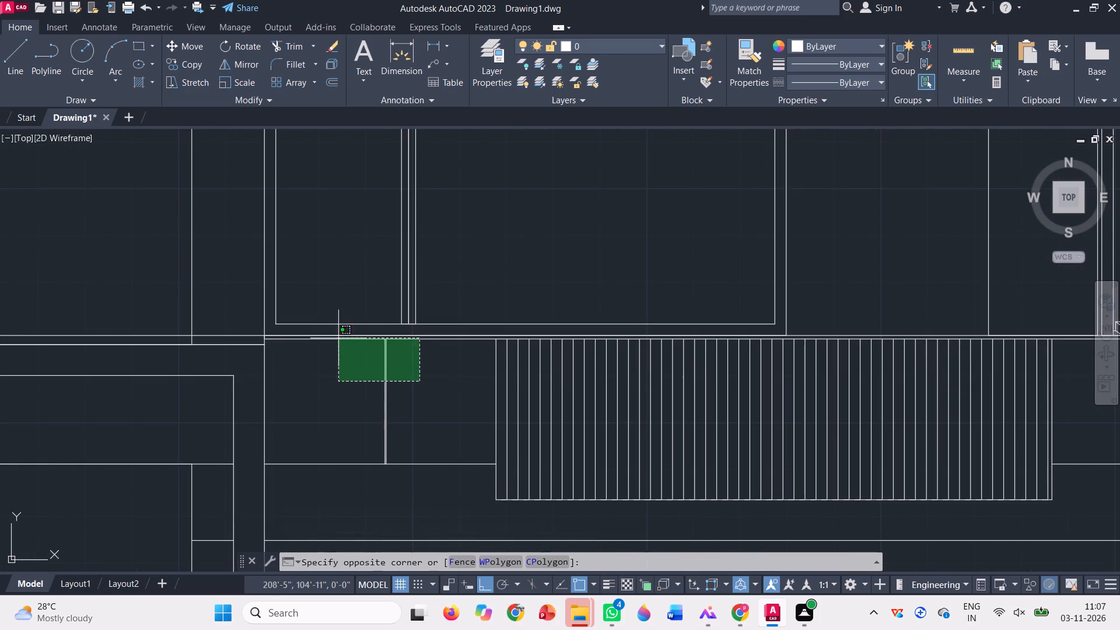
scroll(340, 348, up, 3)
click(337, 302)
scroll(304, 361, down, 4)
click(870, 378)
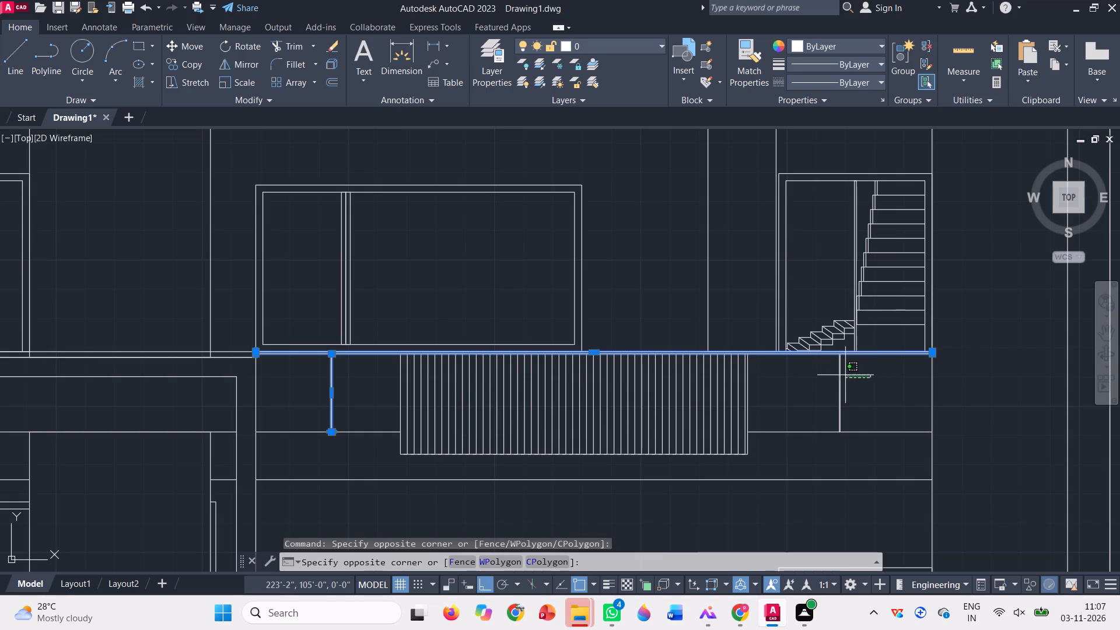
click(831, 375)
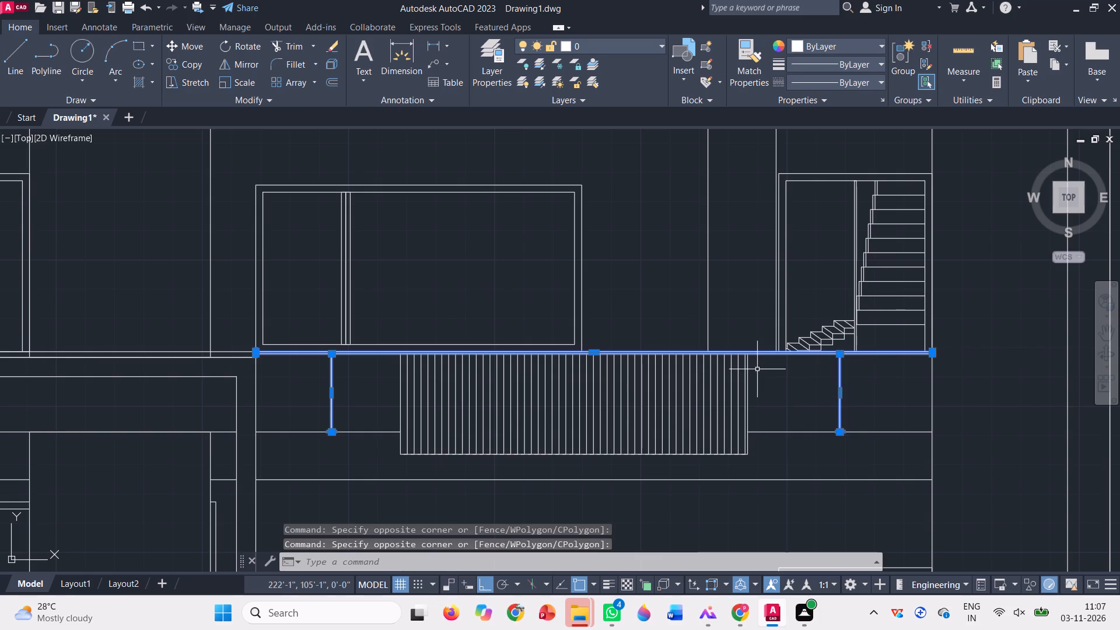
scroll(442, 430, down, 2)
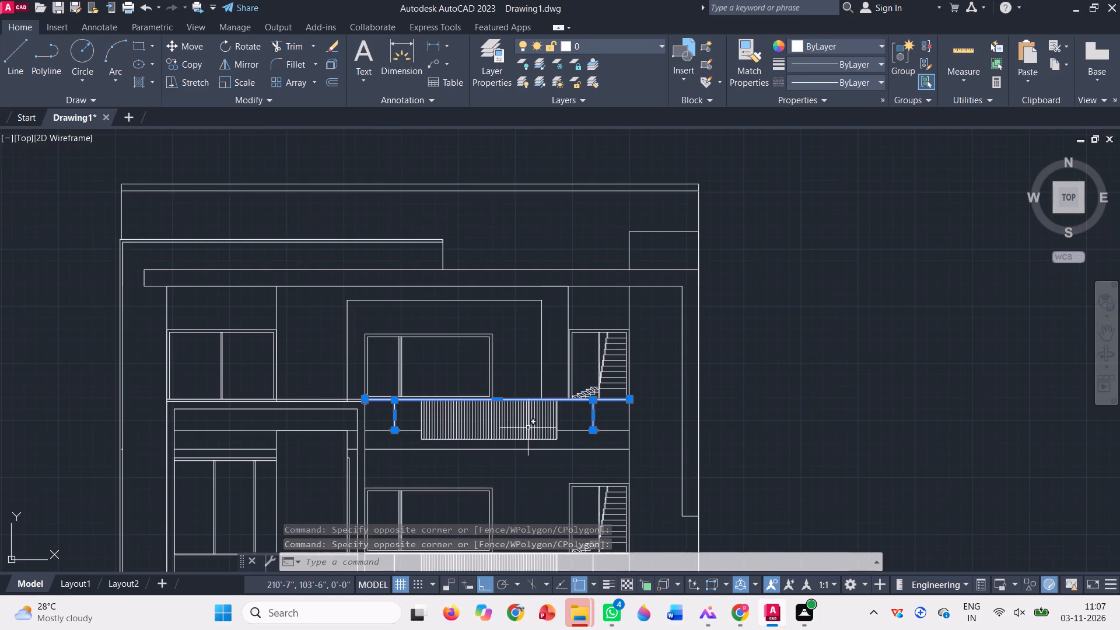
text(co)
key(space)
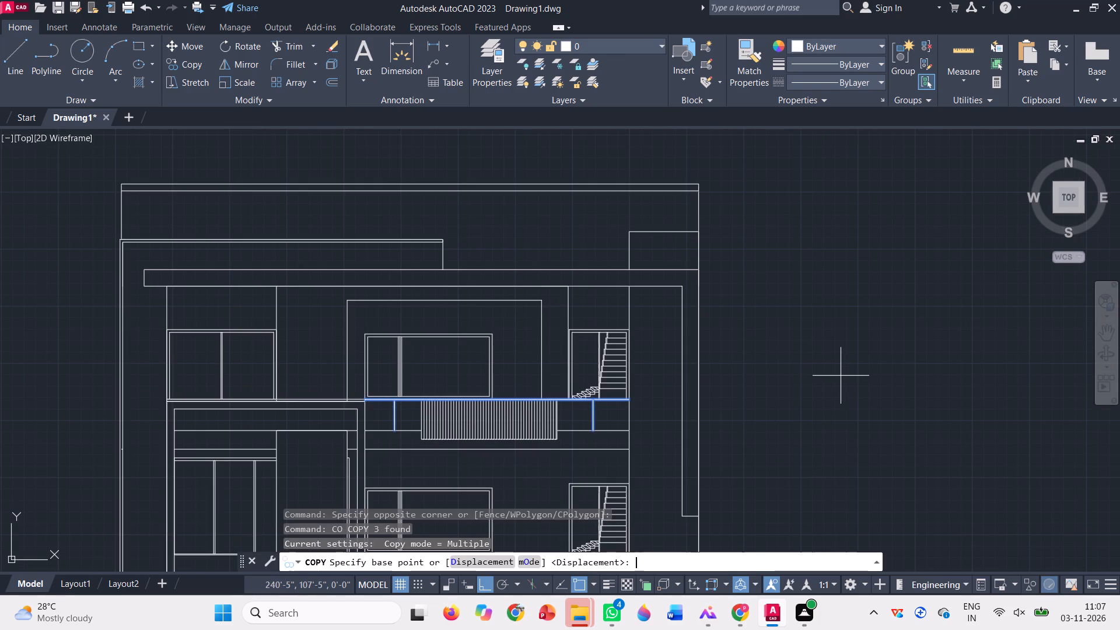
scroll(639, 432, up, 2)
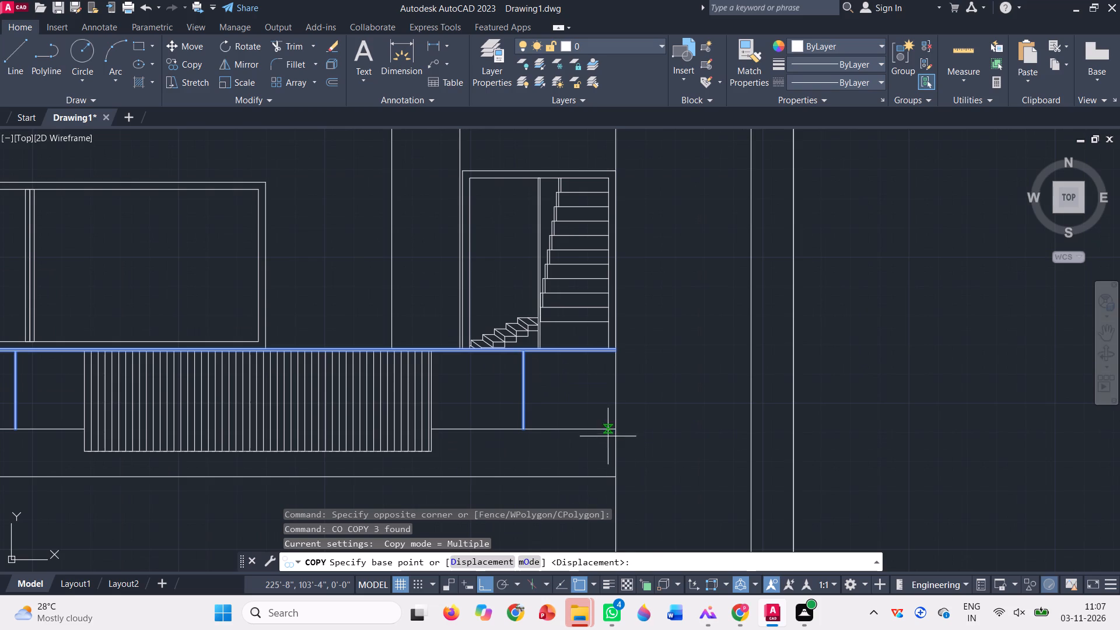
click(617, 430)
scroll(681, 463, down, 3)
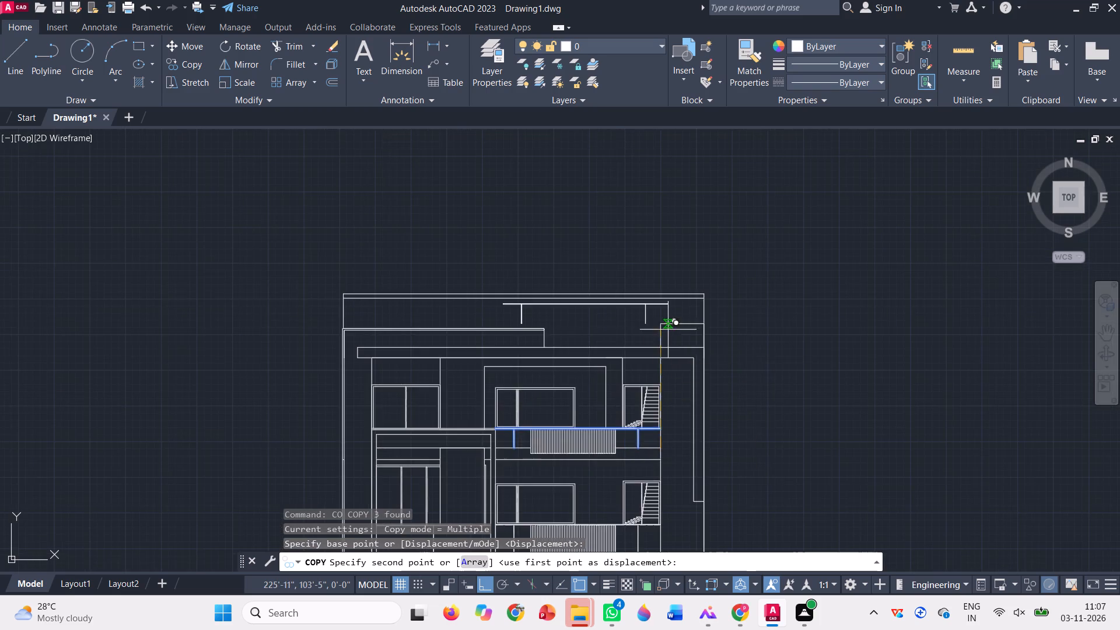
scroll(666, 328, up, 3)
scroll(643, 381, down, 1)
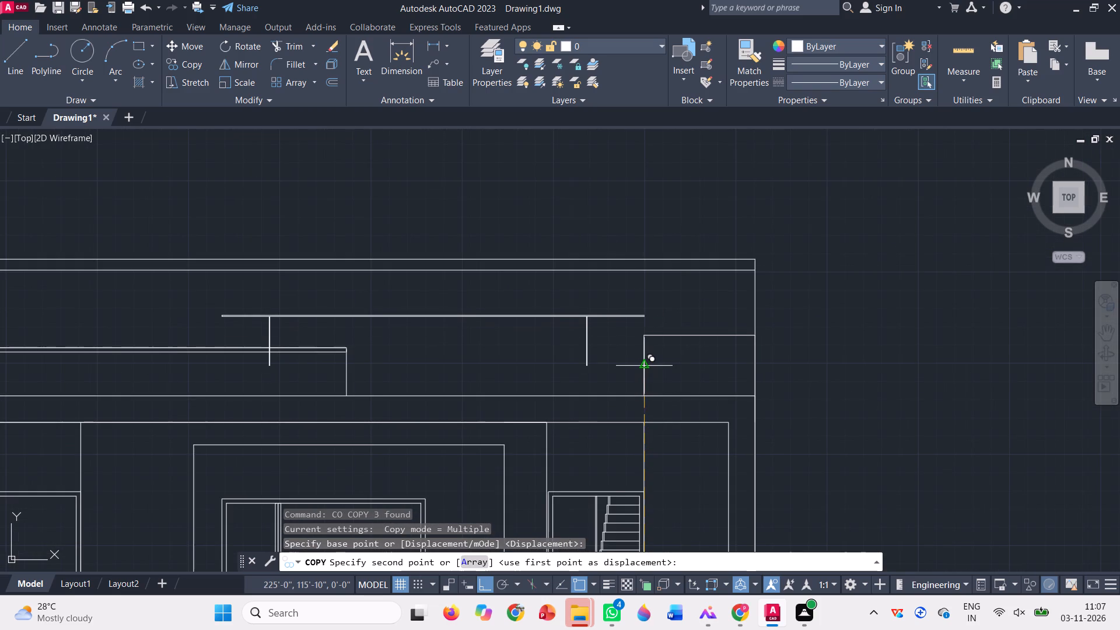
scroll(643, 368, down, 1)
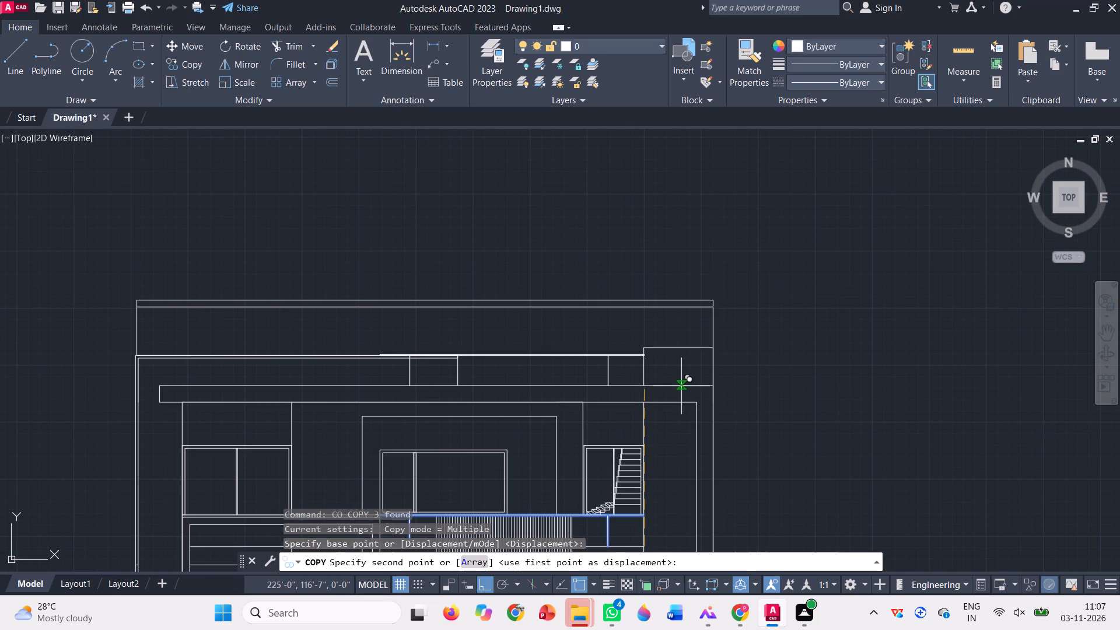
scroll(681, 386, up, 2)
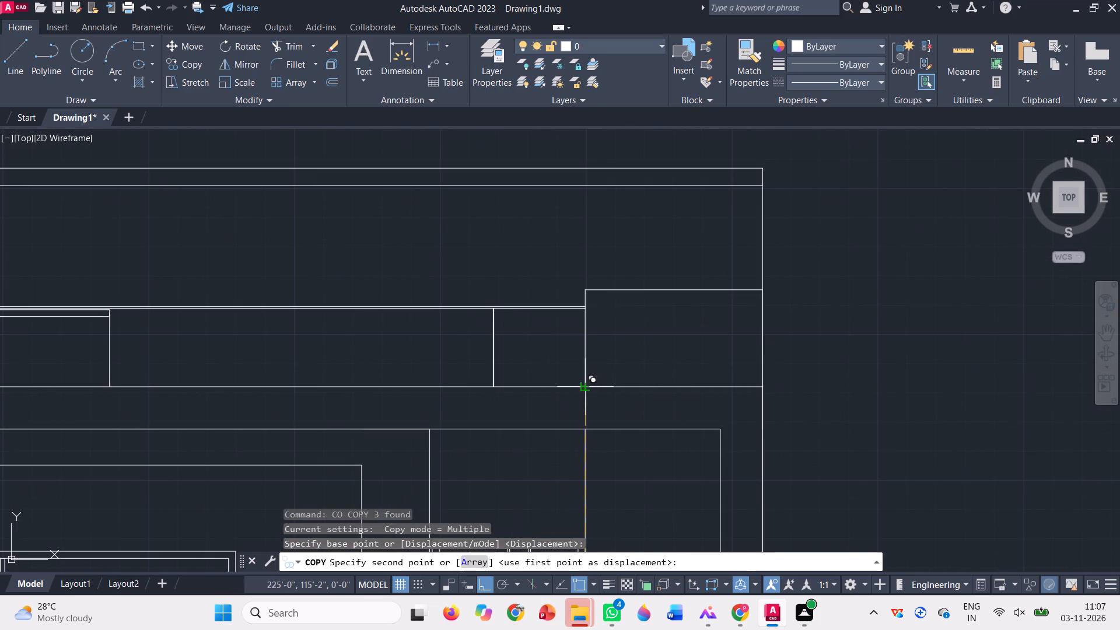
click(588, 384)
scroll(655, 349, down, 2)
key(Escape)
Move the roof railing post that overlaps the long parapet block about 10'-7" horizontally towards the rooftop stair block.
scroll(420, 344, up, 3)
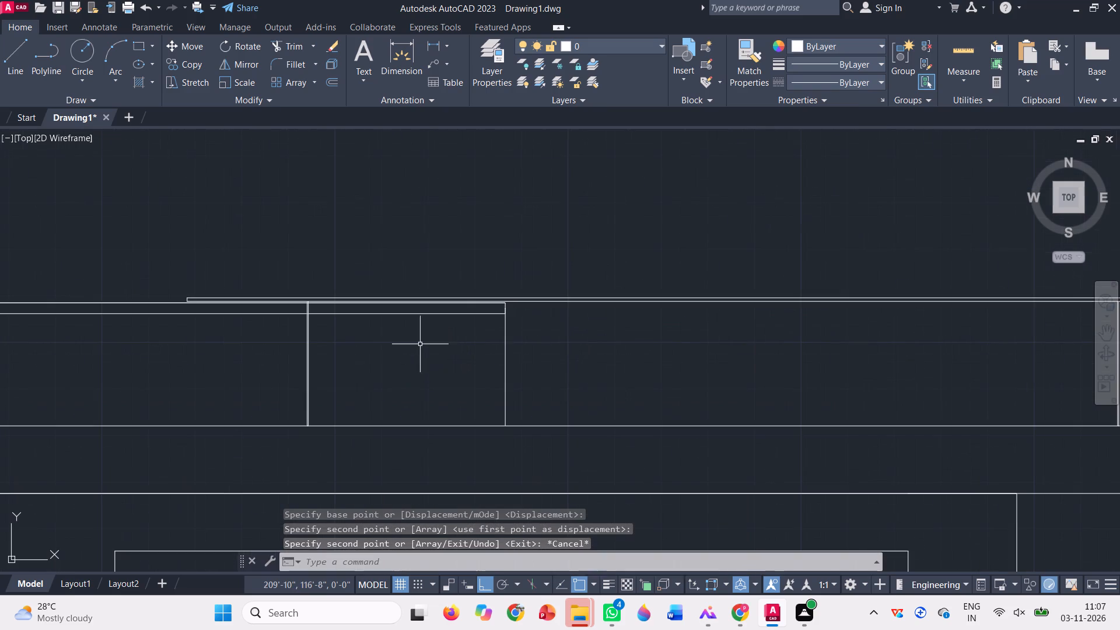
click(335, 377)
click(259, 332)
key(m)
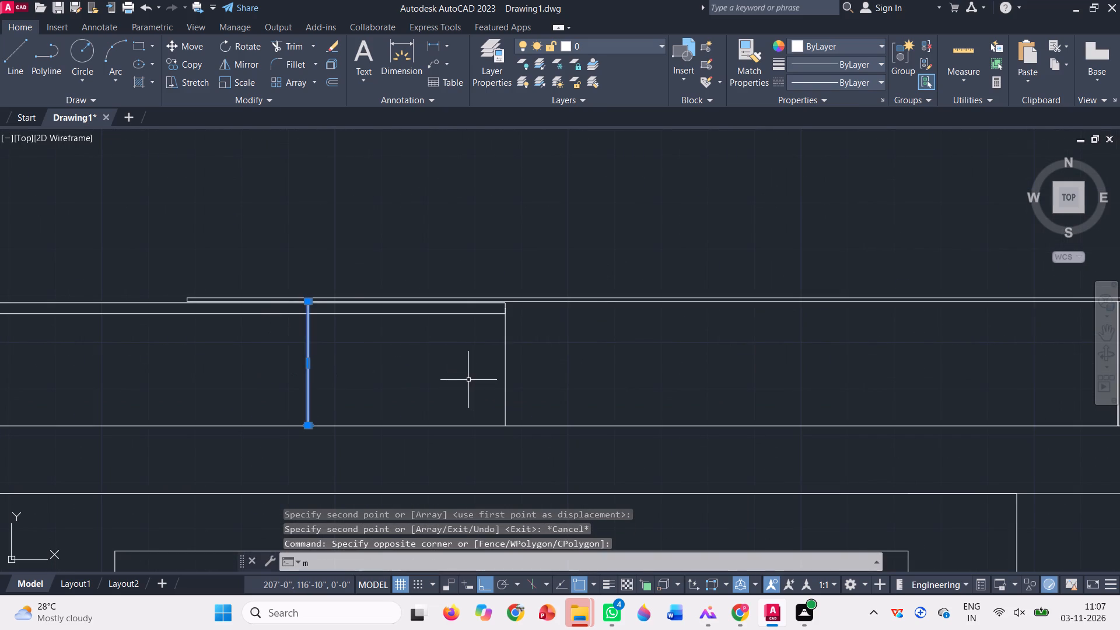
key(space)
click(309, 427)
scroll(303, 427, down, 1)
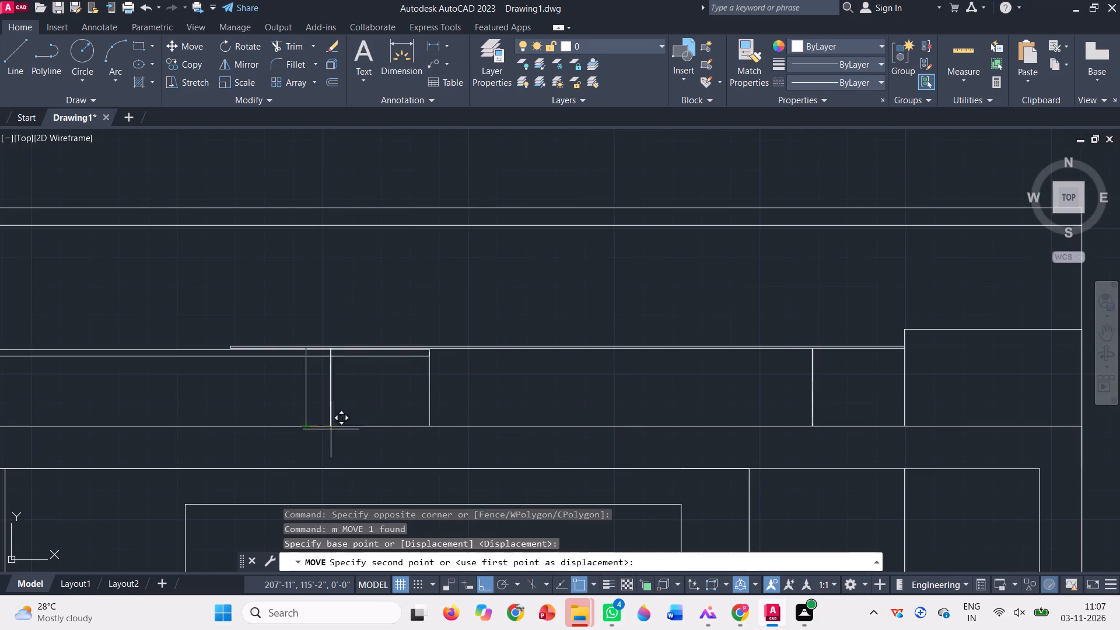
click(678, 441)
Move the roof handrail down so its top edge lines up with the top corner of the long parapet block.
scroll(426, 347, up, 3)
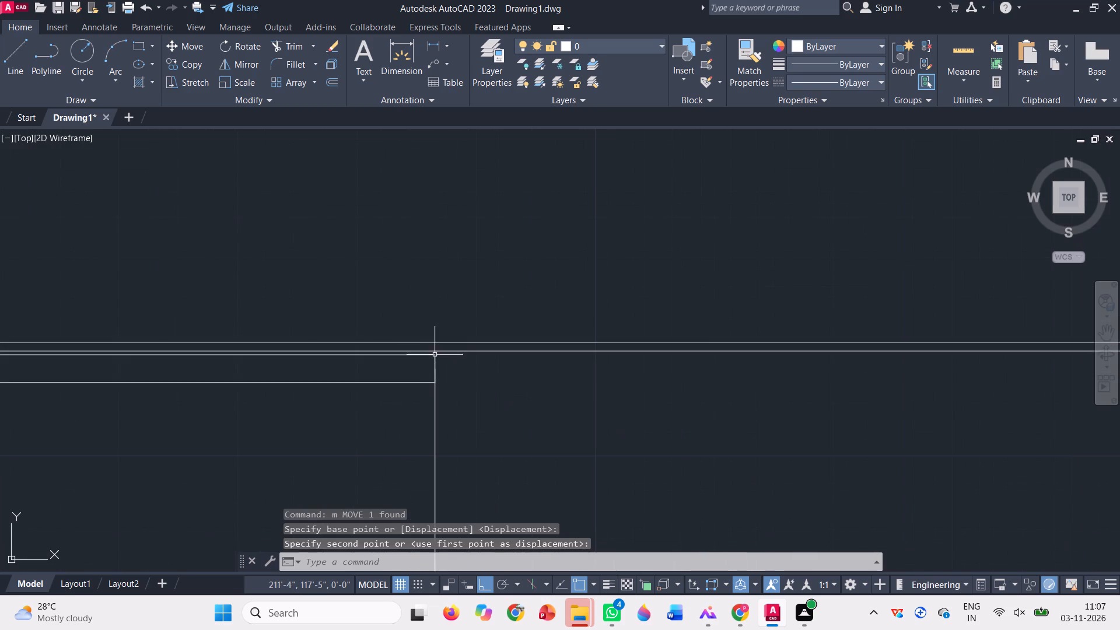
scroll(433, 356, down, 1)
click(556, 395)
click(491, 293)
scroll(489, 302, down, 3)
text(m)
key(space)
scroll(475, 335, up, 3)
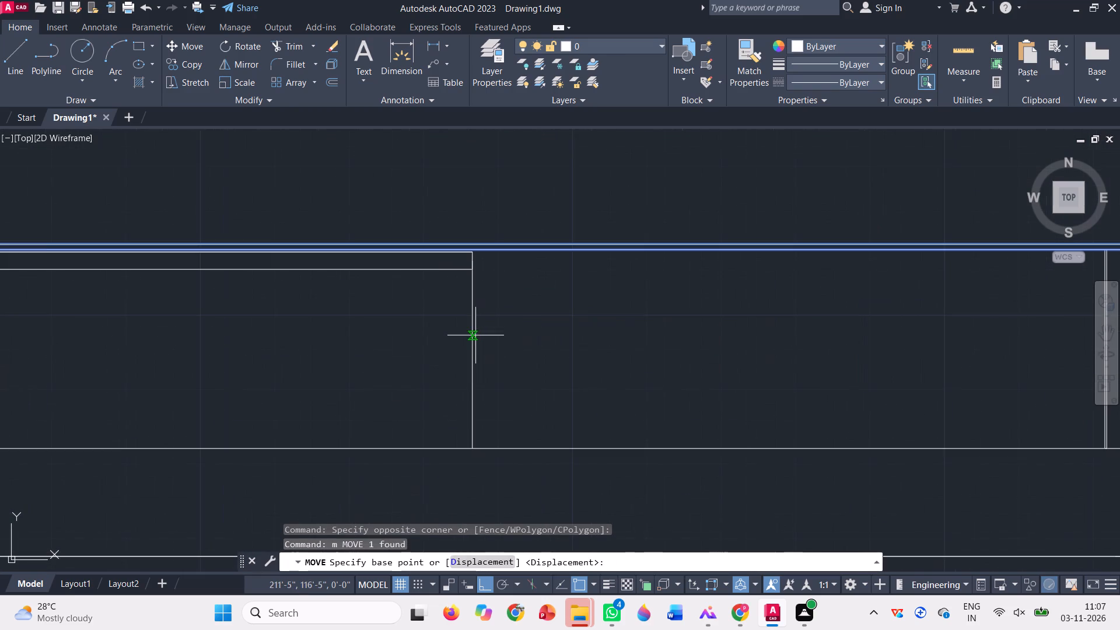
scroll(477, 239, up, 3)
click(459, 257)
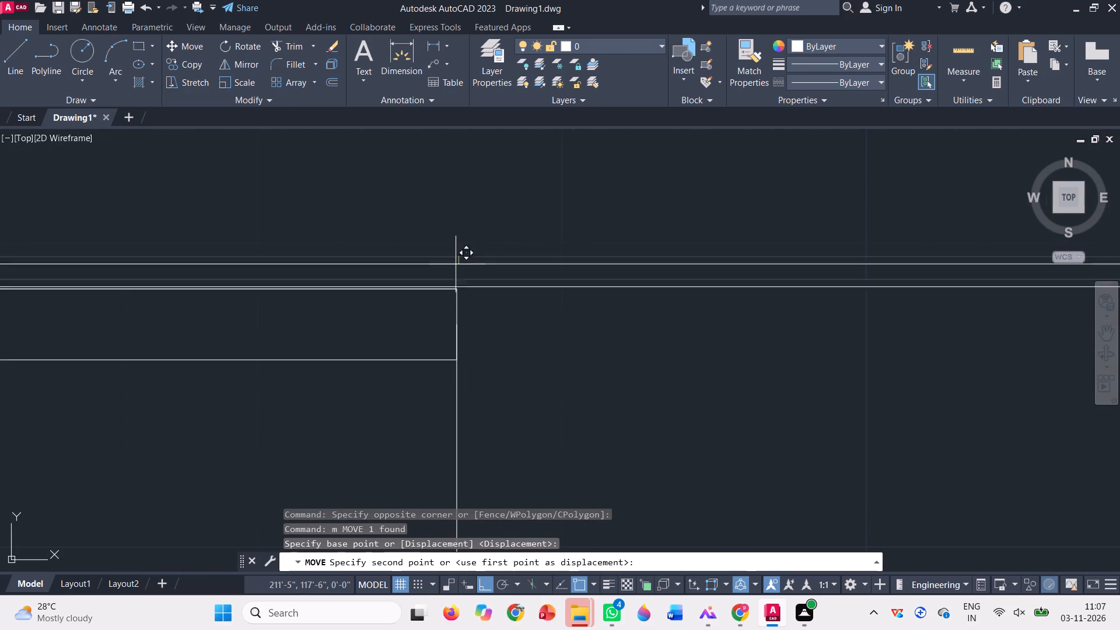
click(455, 288)
scroll(465, 289, down, 2)
scroll(527, 232, down, 2)
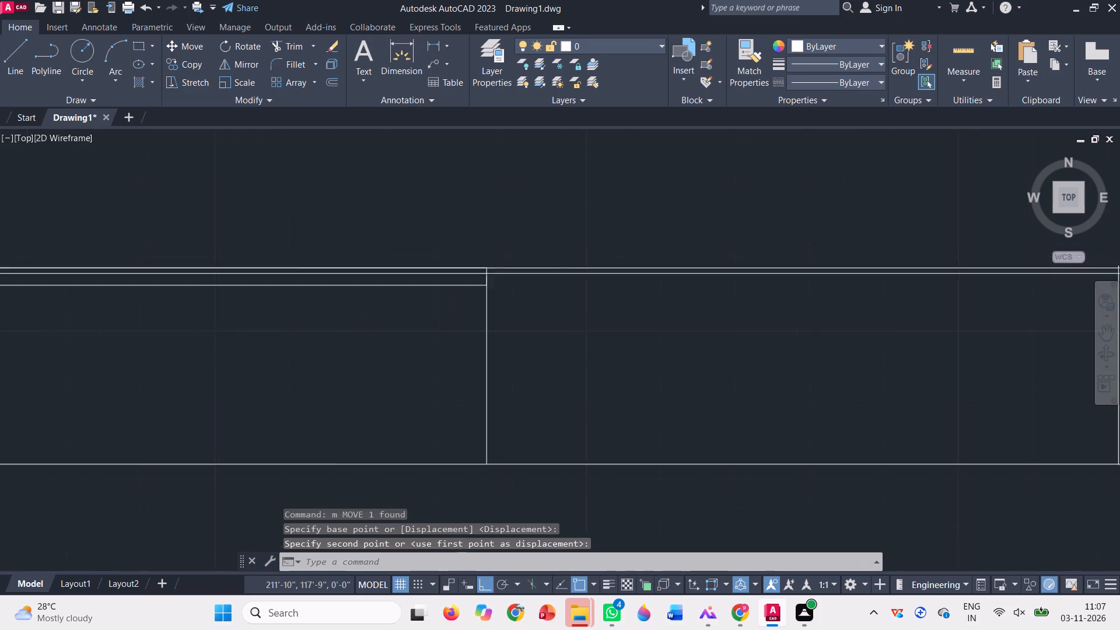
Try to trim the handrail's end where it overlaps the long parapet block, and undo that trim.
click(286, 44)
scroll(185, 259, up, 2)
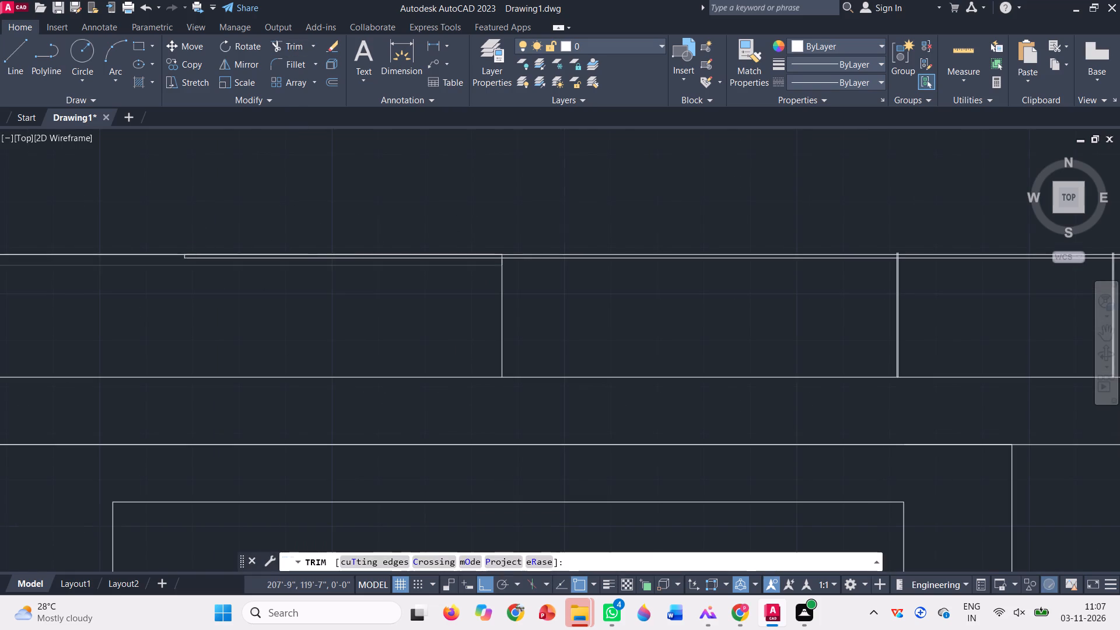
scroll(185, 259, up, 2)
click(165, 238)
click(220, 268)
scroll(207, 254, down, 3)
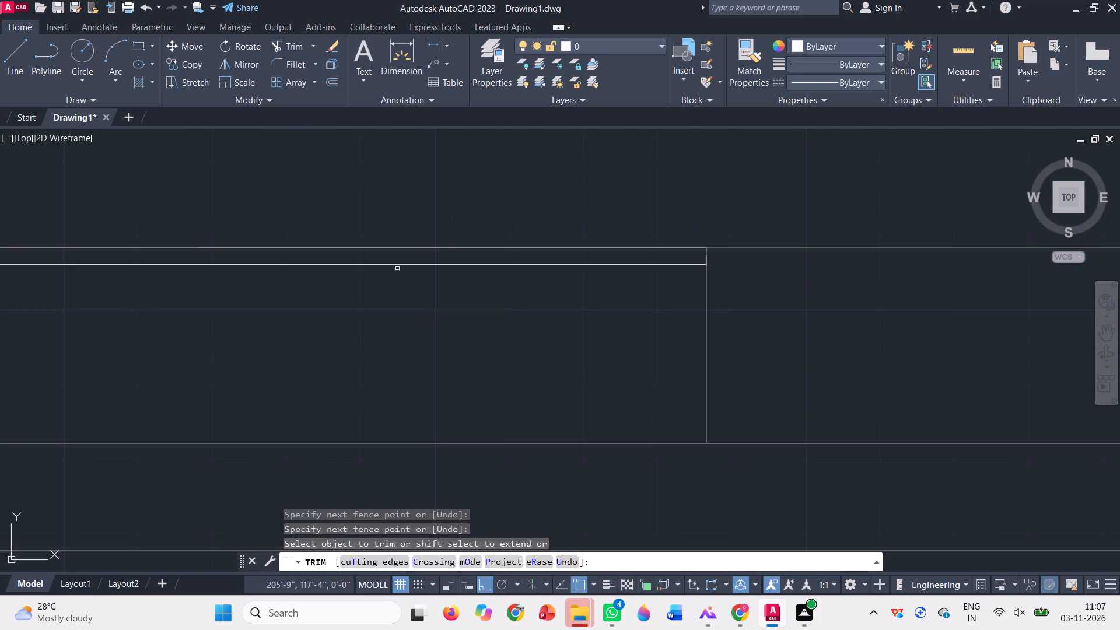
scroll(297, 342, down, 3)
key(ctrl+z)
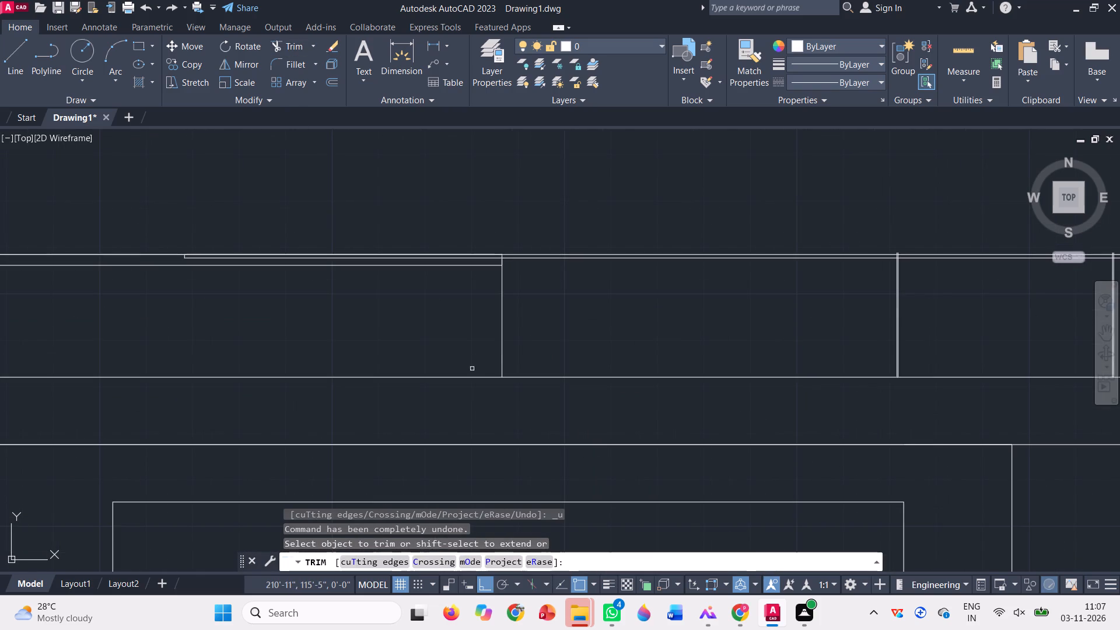
Trim away the handrail lines and end stub that lie inside the long parapet block.
scroll(503, 253, up, 3)
click(454, 264)
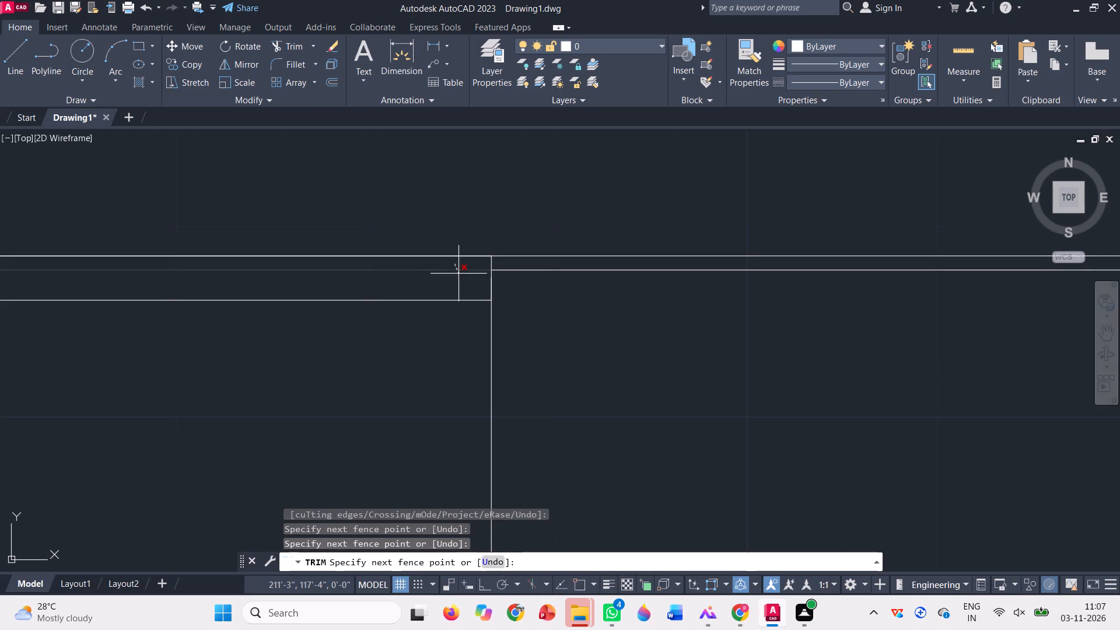
click(459, 274)
scroll(533, 297, down, 3)
scroll(213, 288, up, 4)
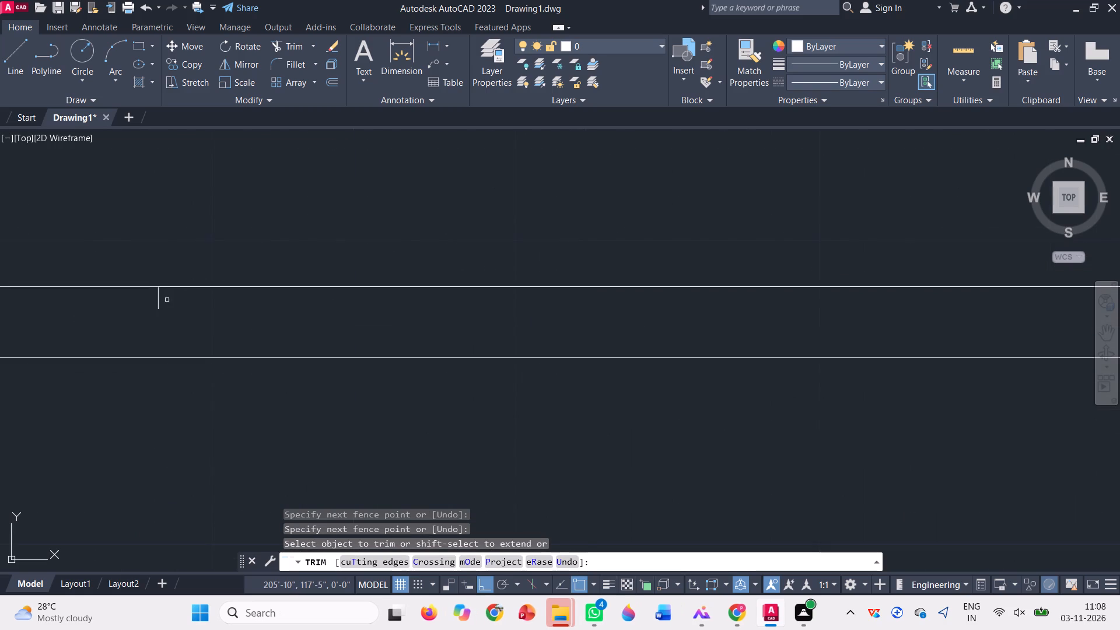
click(167, 300)
click(148, 301)
scroll(241, 329, down, 4)
scroll(373, 286, down, 1)
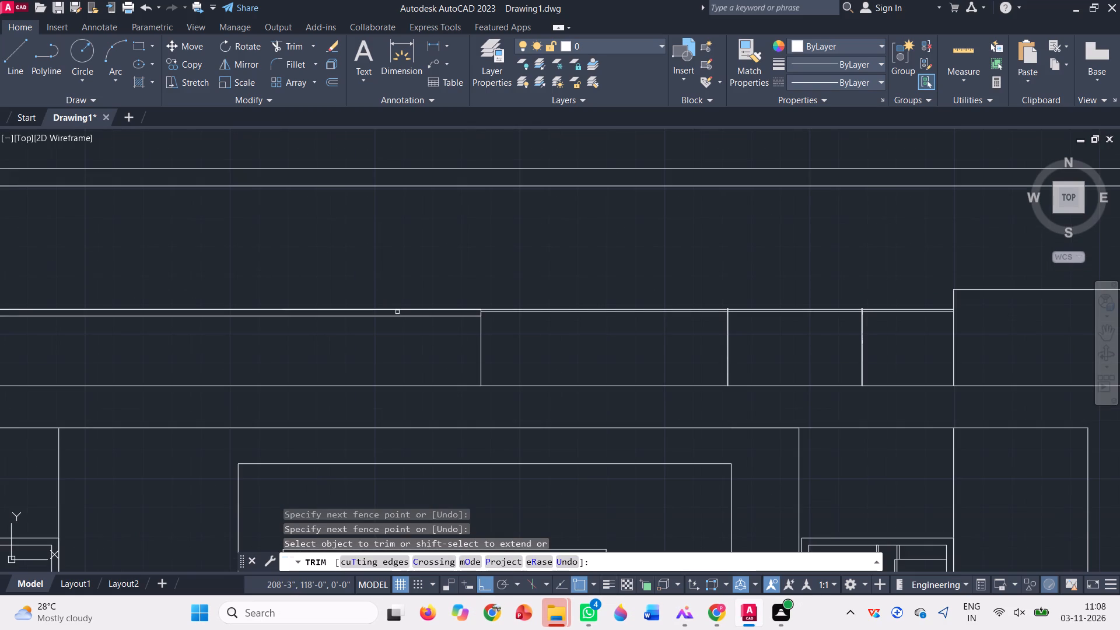
click(390, 309)
scroll(346, 331, down, 3)
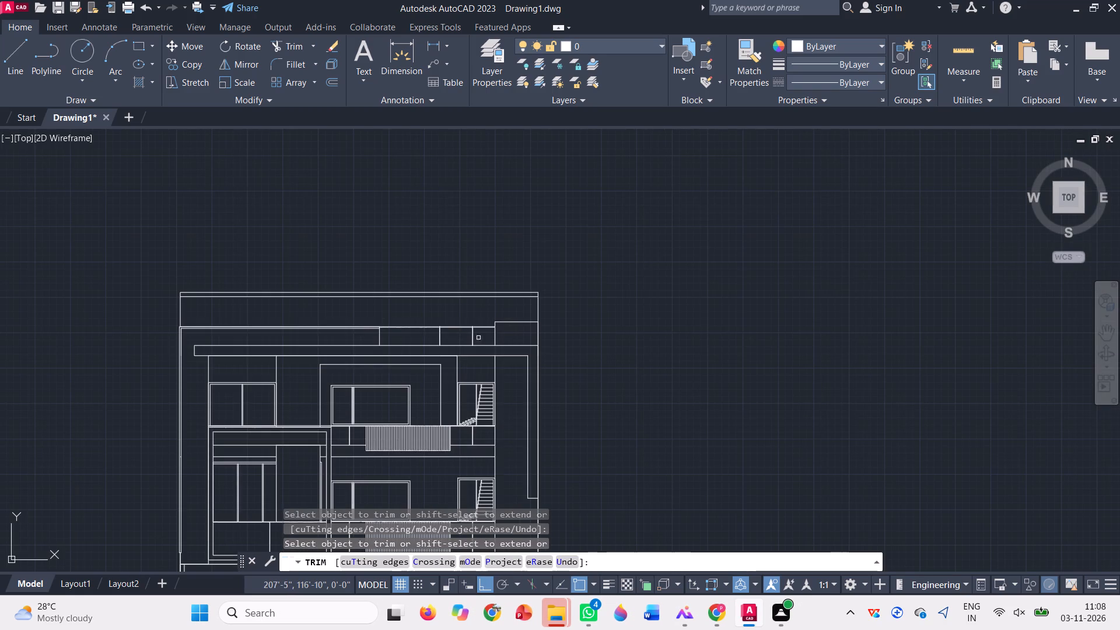
key(Escape)
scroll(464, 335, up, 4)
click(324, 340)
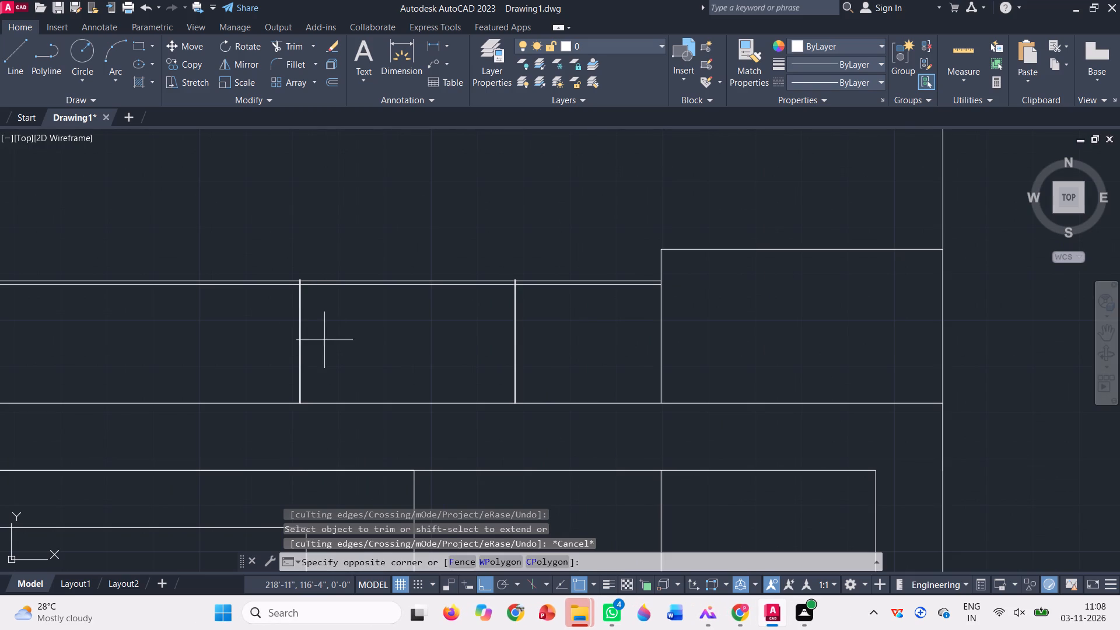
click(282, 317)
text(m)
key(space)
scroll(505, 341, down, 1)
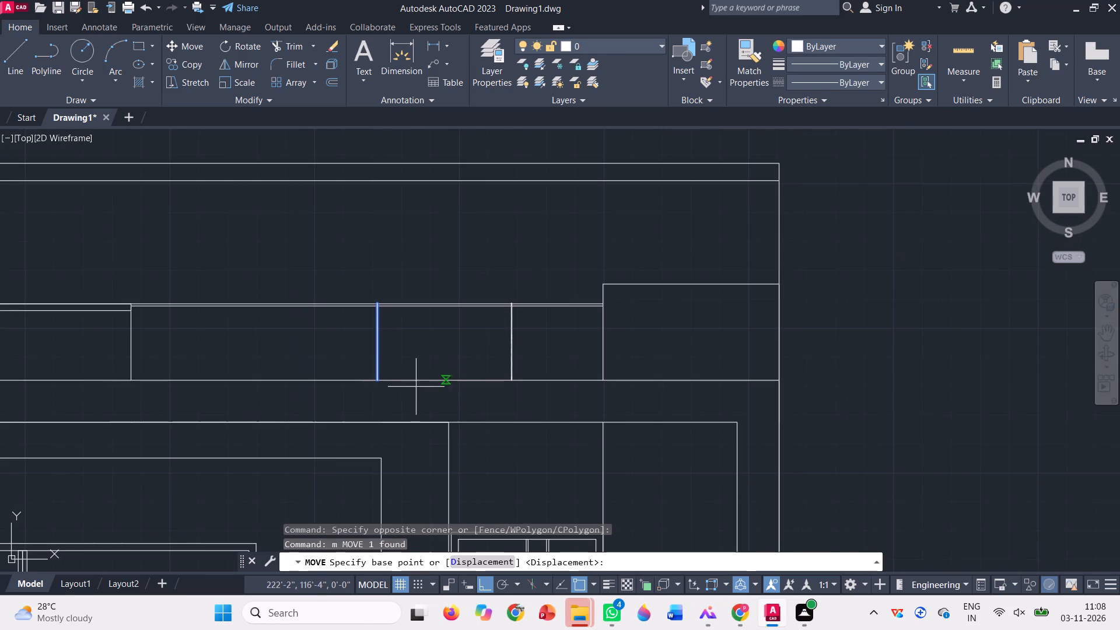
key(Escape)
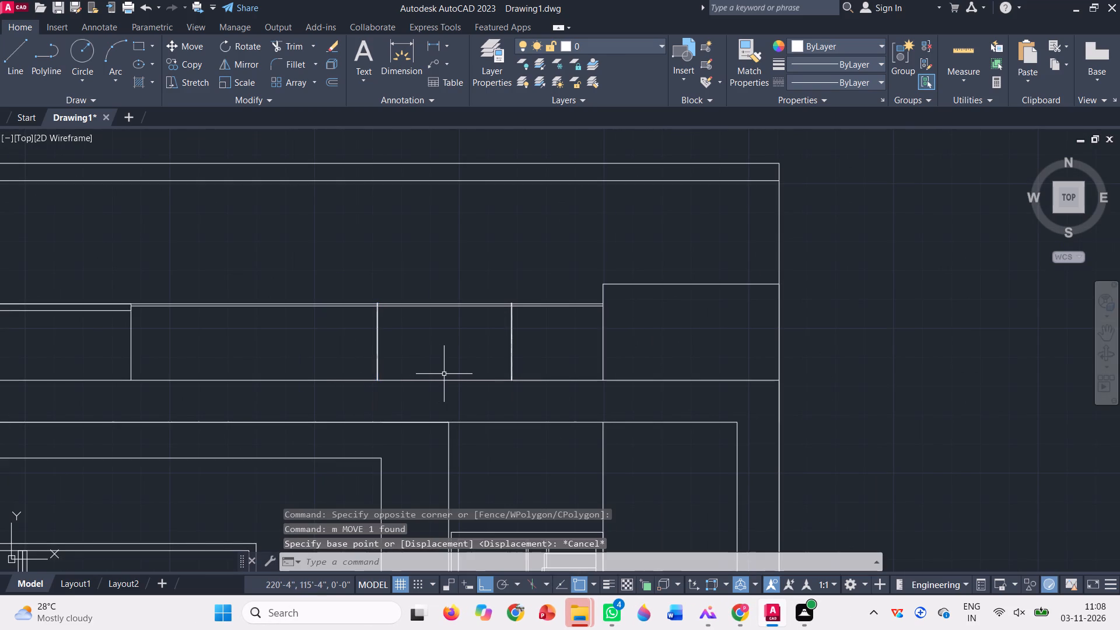
Copy the roof railing post nearer the parapet block along the roof band into the empty bay beside that block.
key(c)
text(o)
key(space)
click(396, 352)
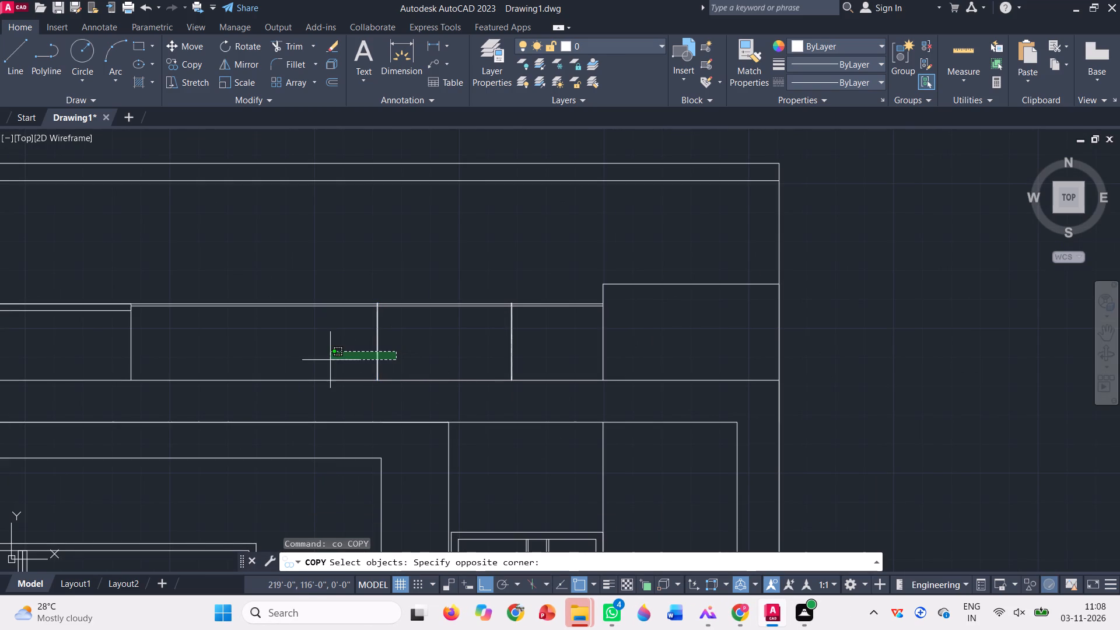
click(325, 358)
key(space)
click(379, 381)
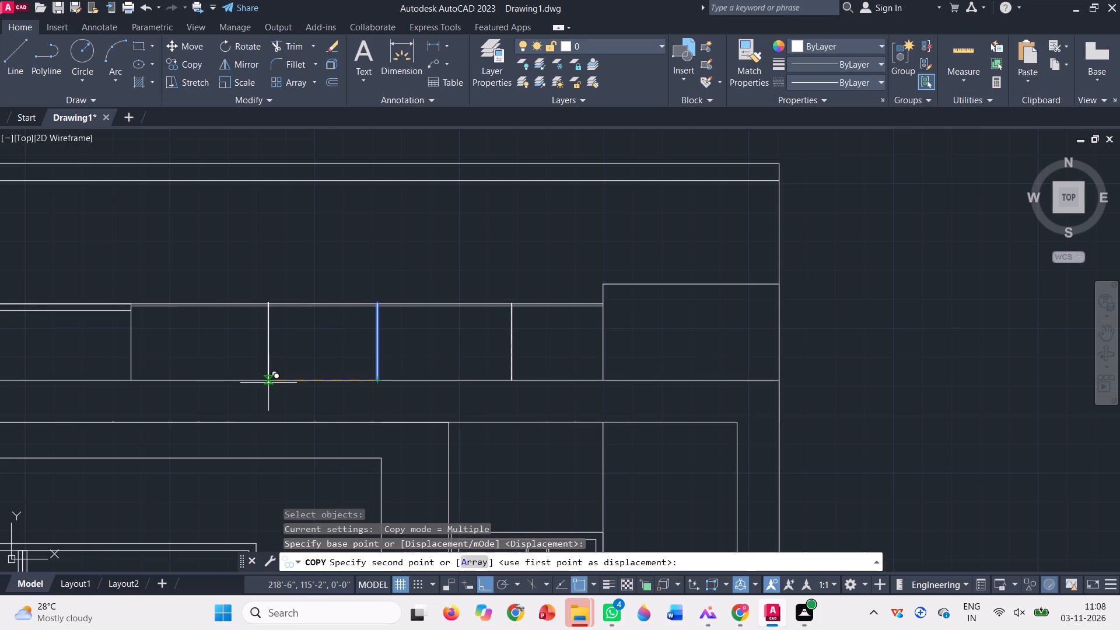
click(247, 383)
key(Escape)
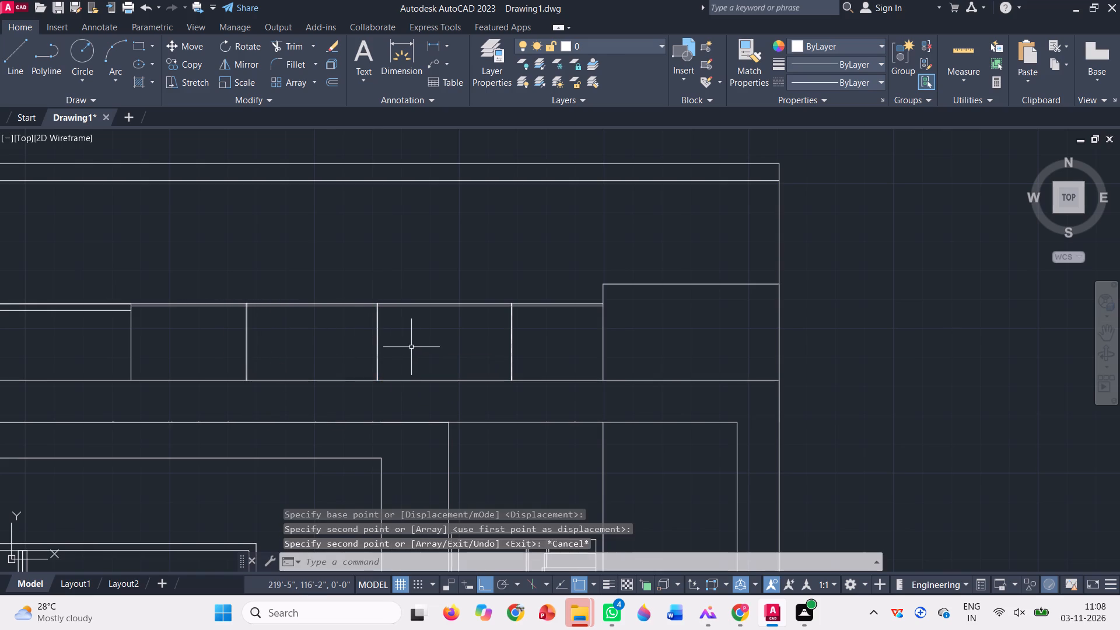
Move the middle roof railing post slightly towards the stair block to even out the post spacing.
click(413, 348)
click(318, 338)
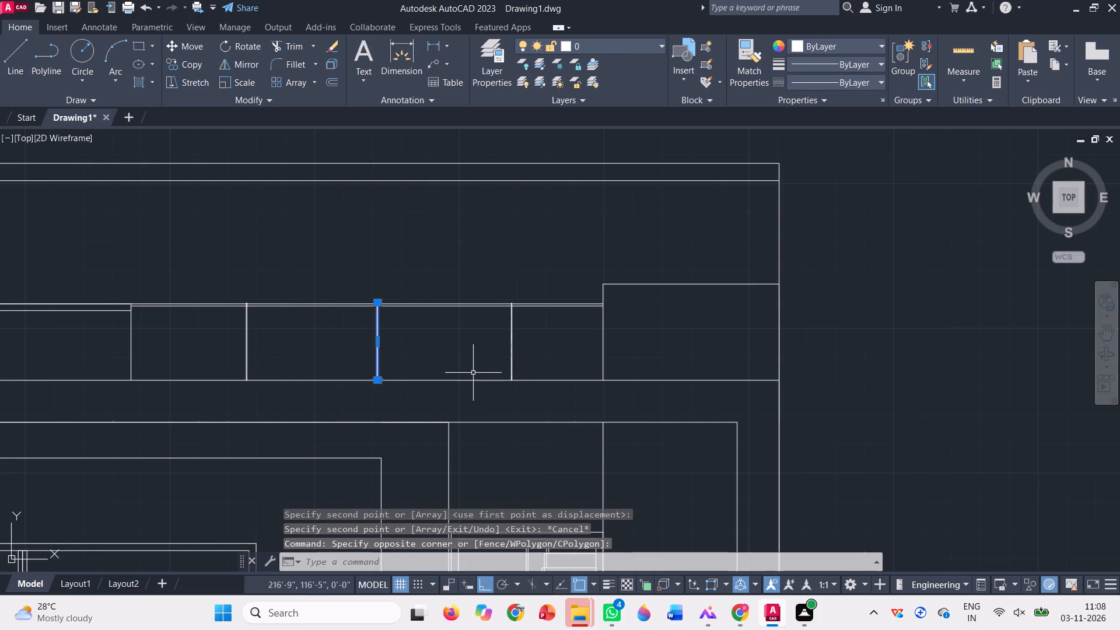
key(m)
key(space)
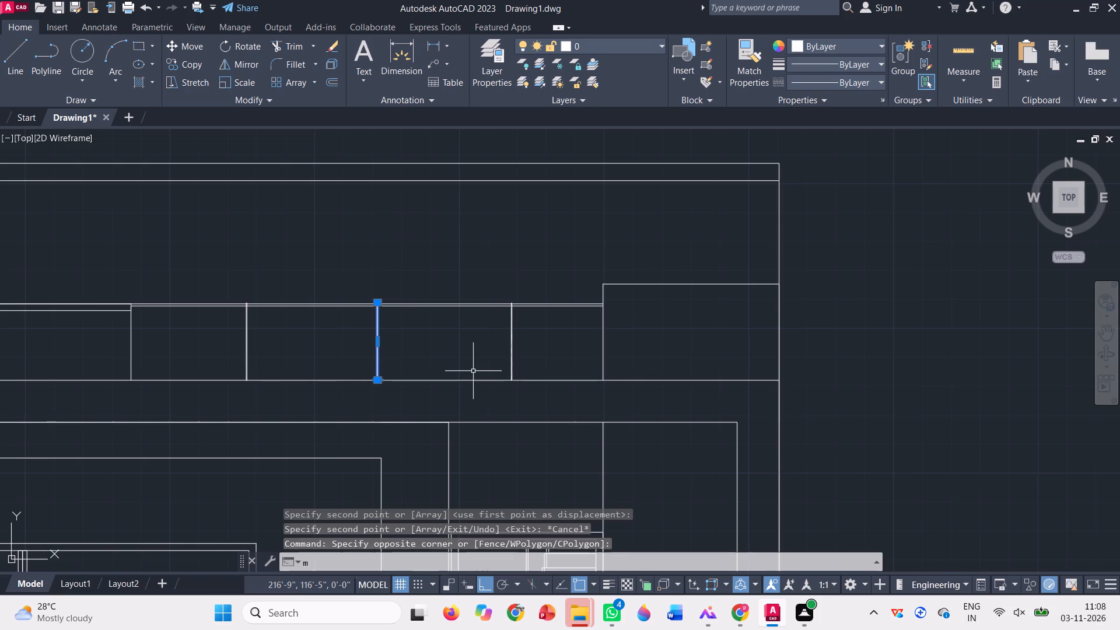
click(377, 381)
click(394, 381)
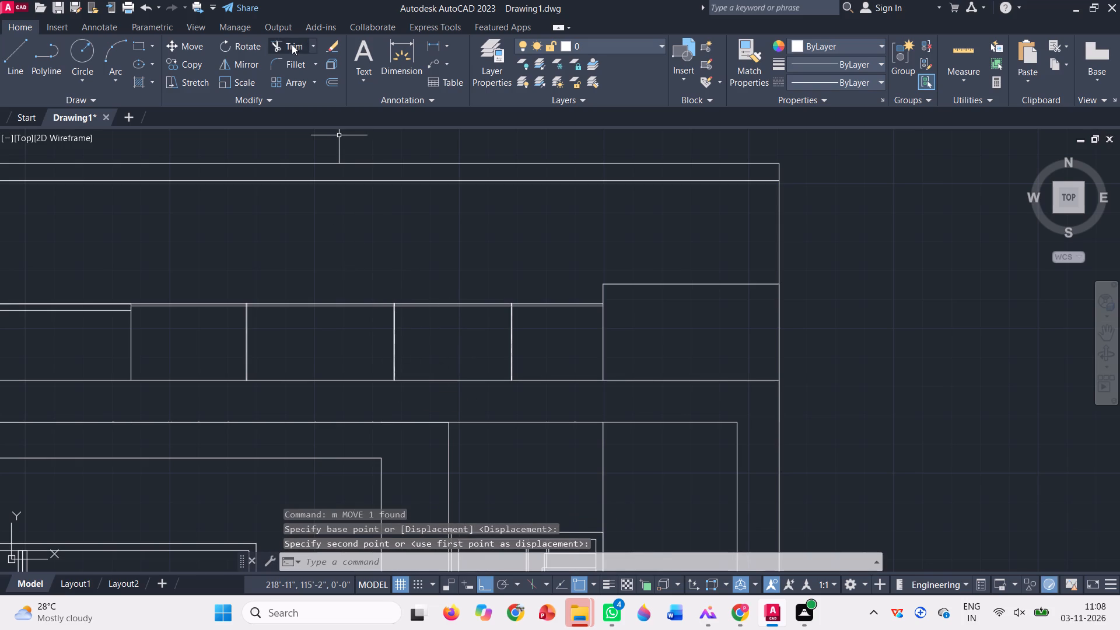
Trim the roof railing post nearest the long parapet block where it crosses and projects above the double handrail.
click(289, 44)
scroll(245, 297, up, 8)
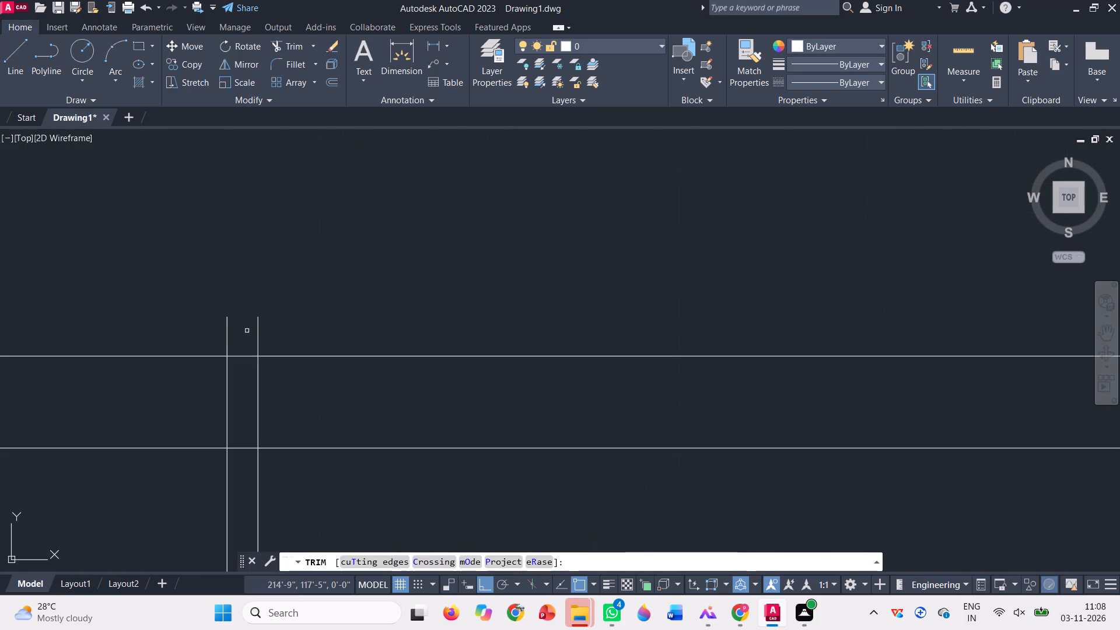
click(209, 328)
click(310, 335)
drag(175, 398, 181, 397)
click(325, 412)
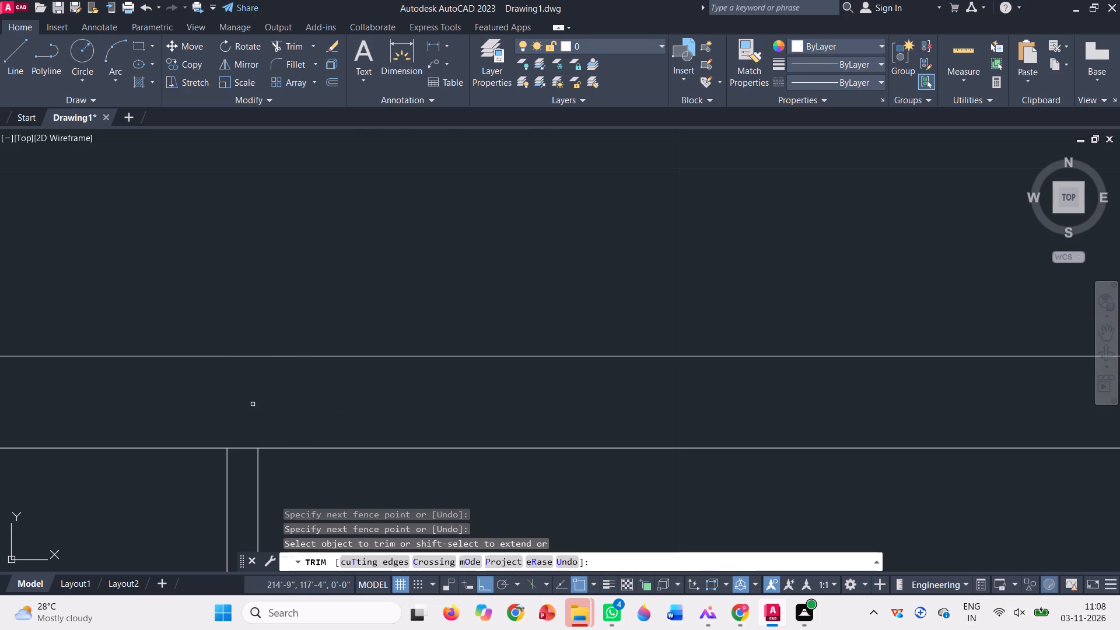
Trim the middle roof railing post's lines above and between the two handrail lines.
scroll(242, 378, down, 6)
scroll(696, 362, up, 4)
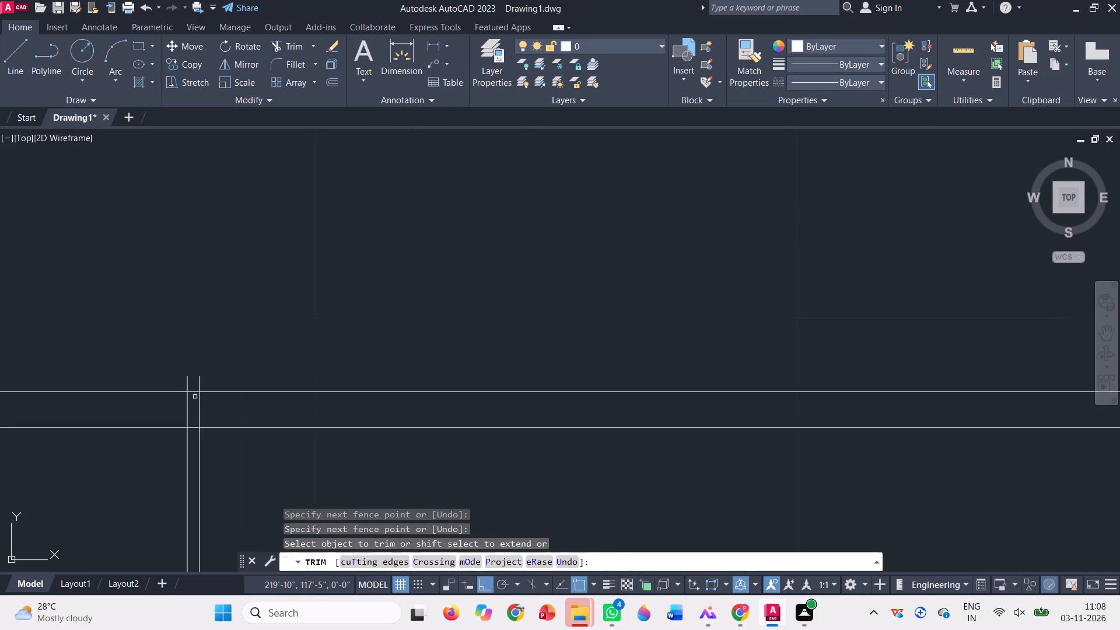
click(180, 381)
click(217, 383)
click(179, 409)
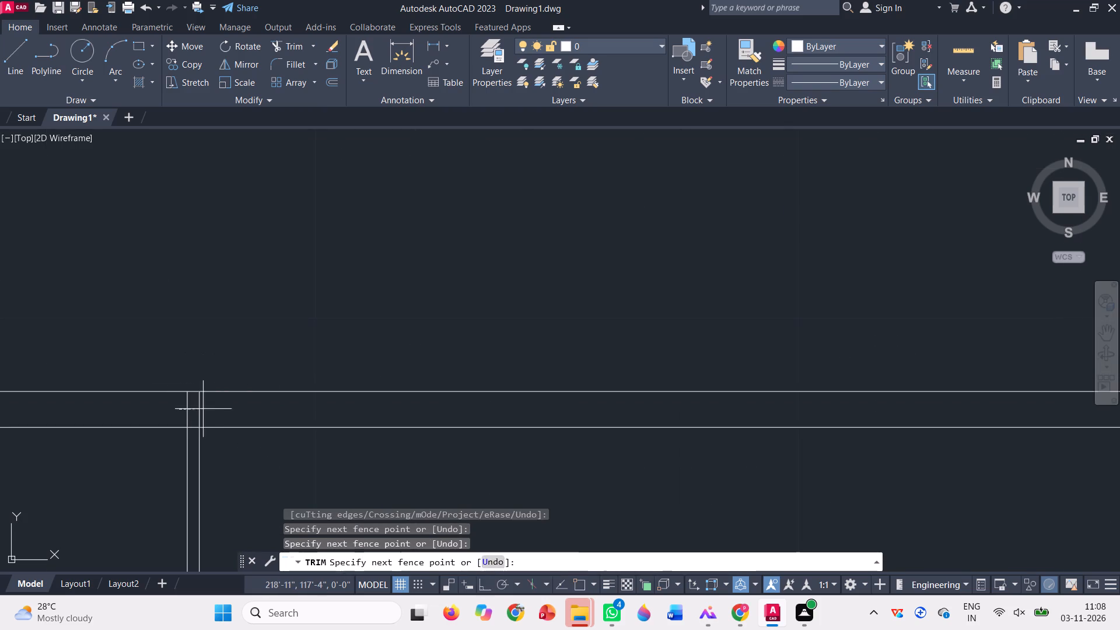
click(219, 408)
Trim the roof railing post nearest the stair block between and above the two handrail lines.
scroll(226, 388, down, 2)
scroll(336, 339, down, 3)
scroll(502, 354, up, 4)
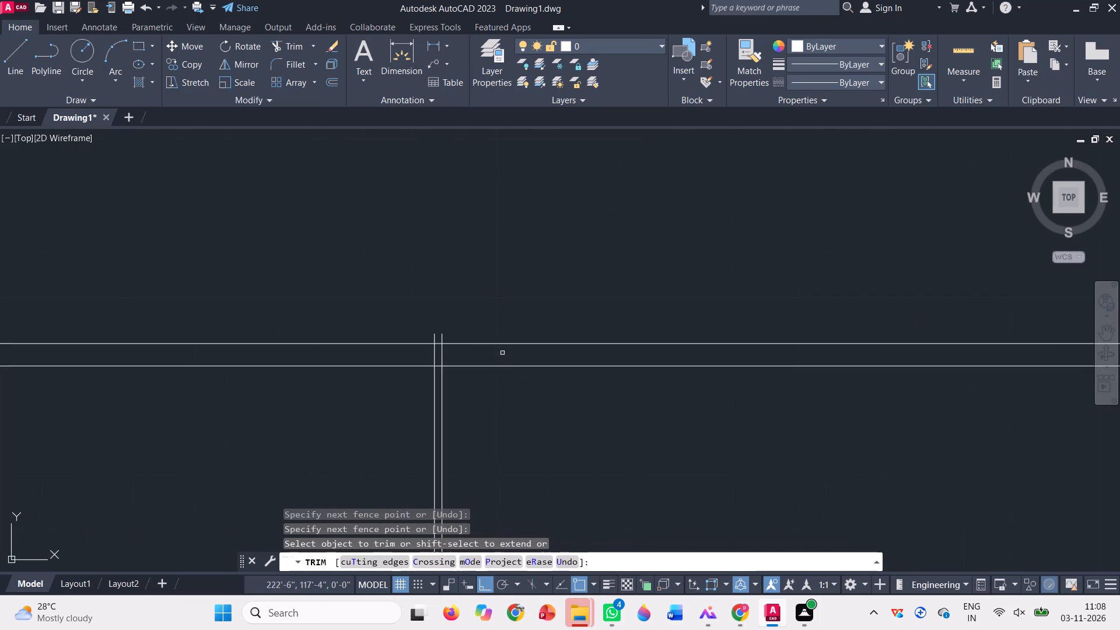
scroll(423, 358, up, 4)
click(423, 358)
click(668, 401)
click(459, 251)
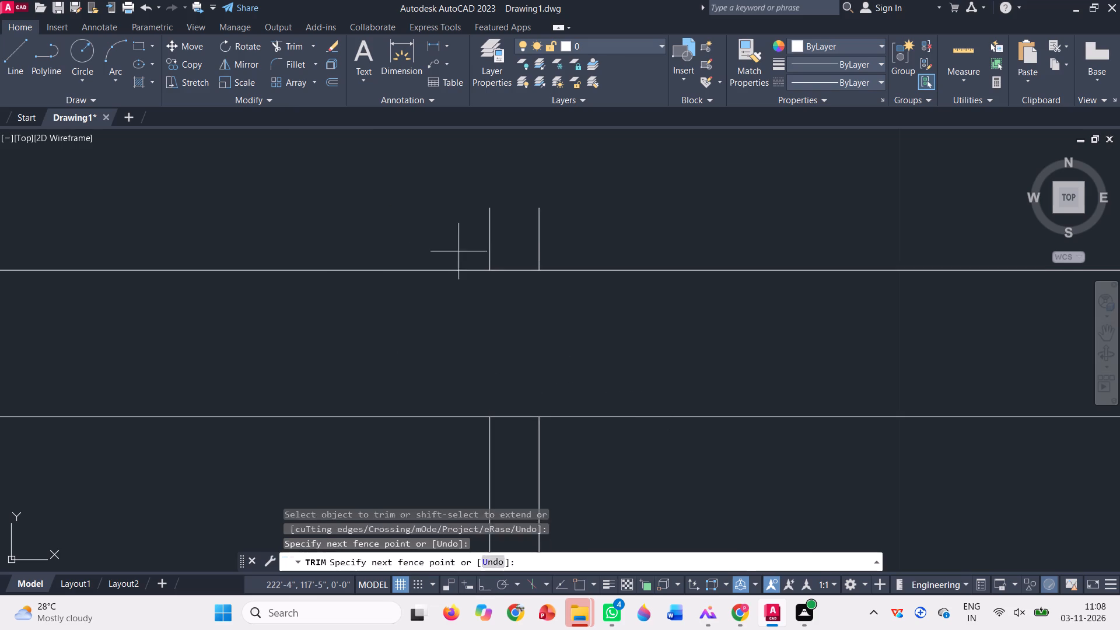
click(632, 234)
scroll(558, 413, down, 5)
key(Escape)
Erase the two long horizontal lines above the roof and the vertical line rising above the house's left edge.
scroll(601, 383, down, 3)
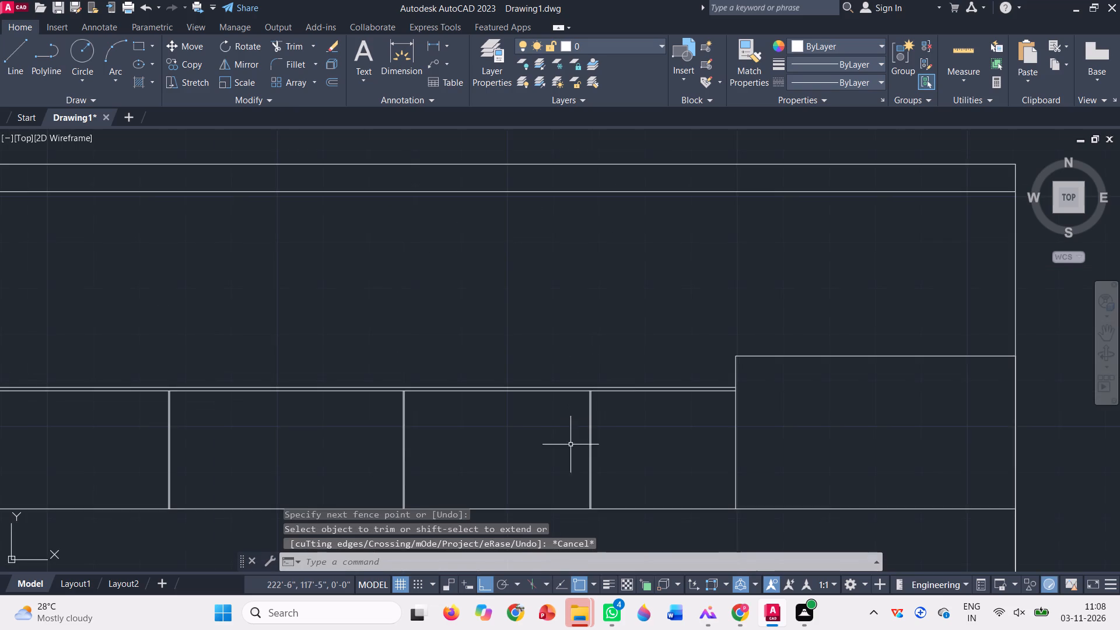
scroll(557, 451, down, 2)
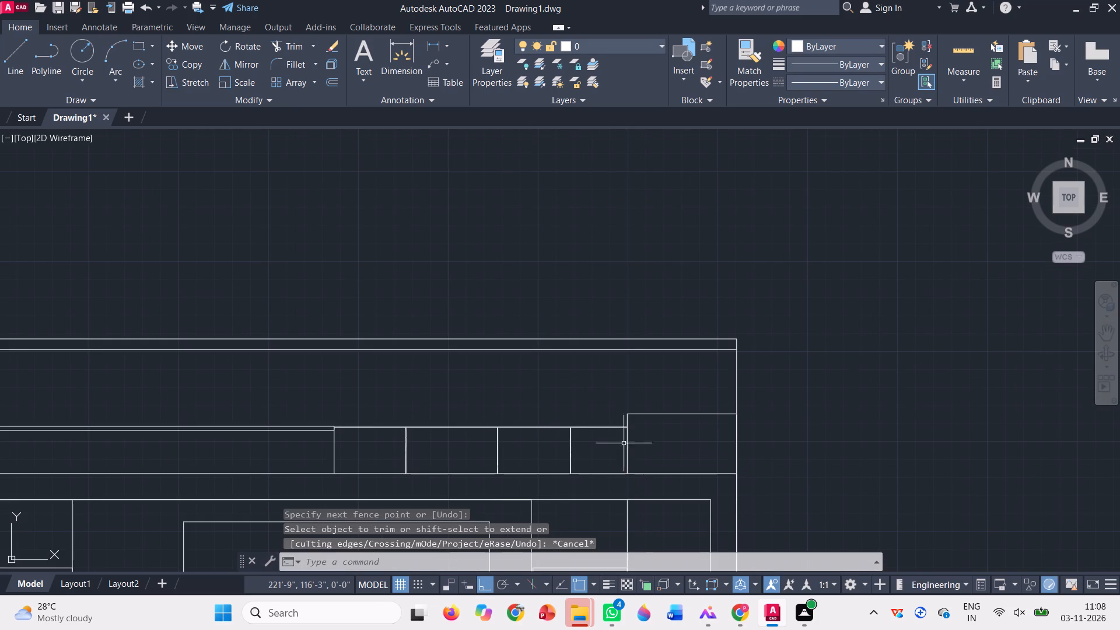
scroll(629, 437, down, 1)
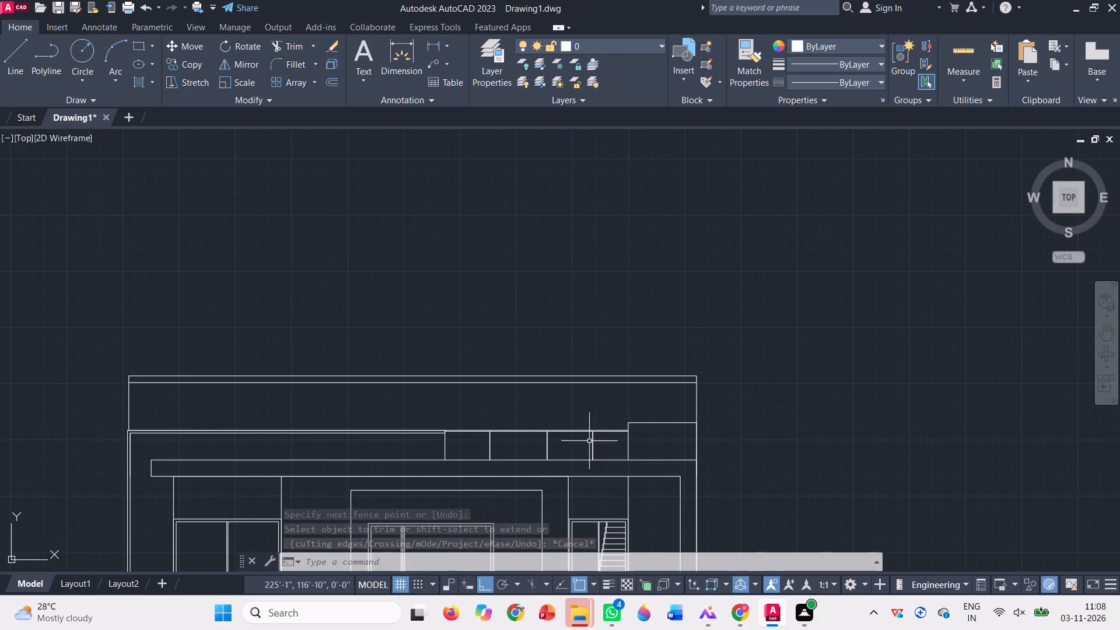
click(522, 400)
click(429, 309)
key(Delete)
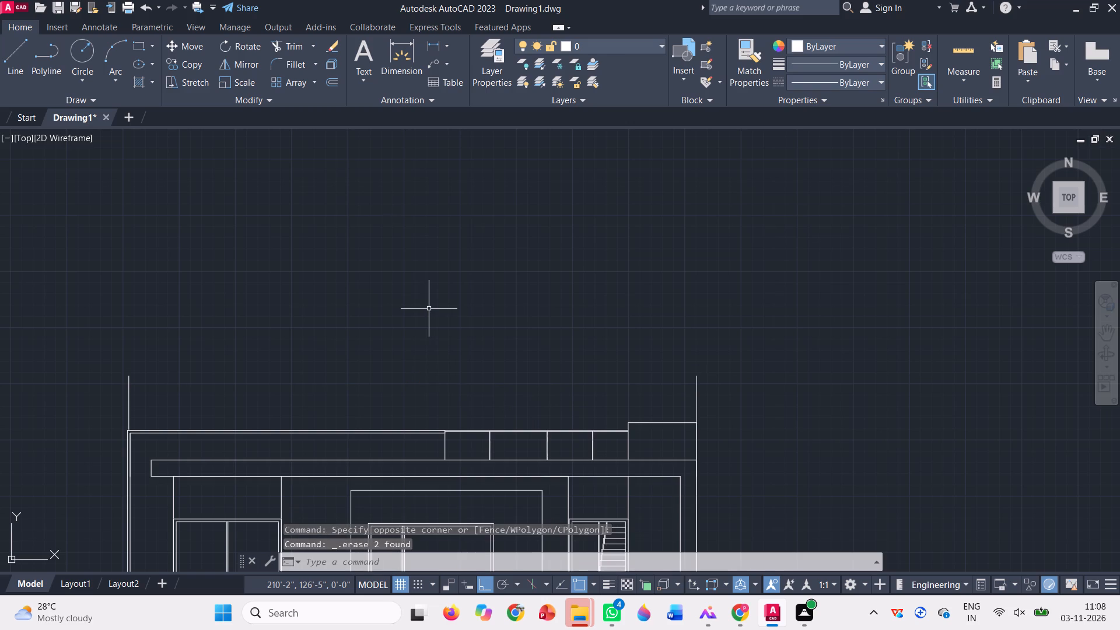
click(127, 399)
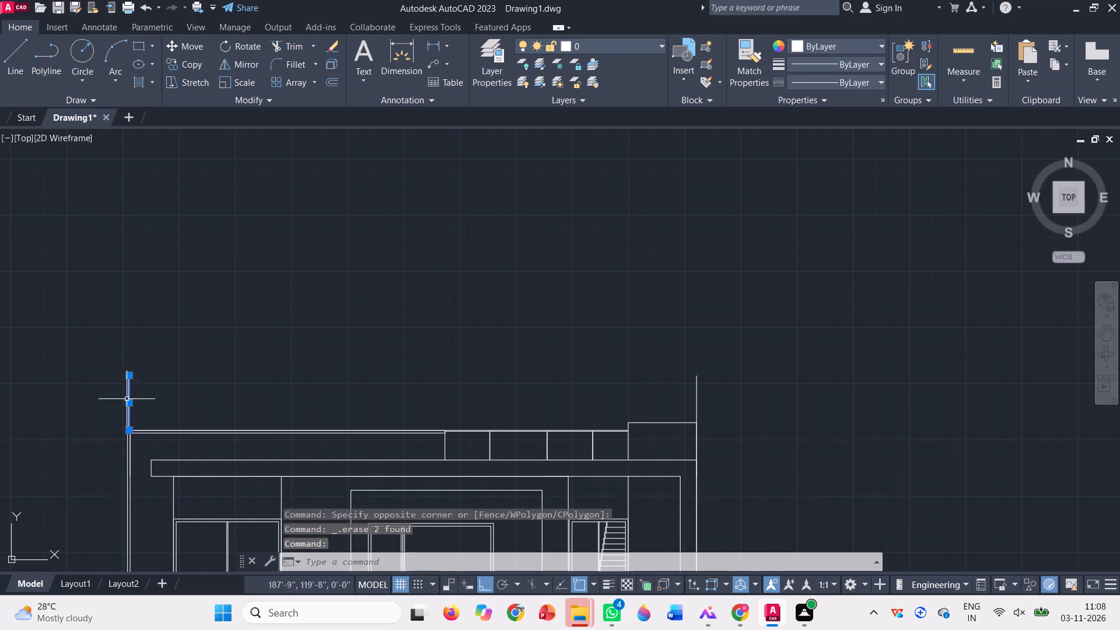
key(Delete)
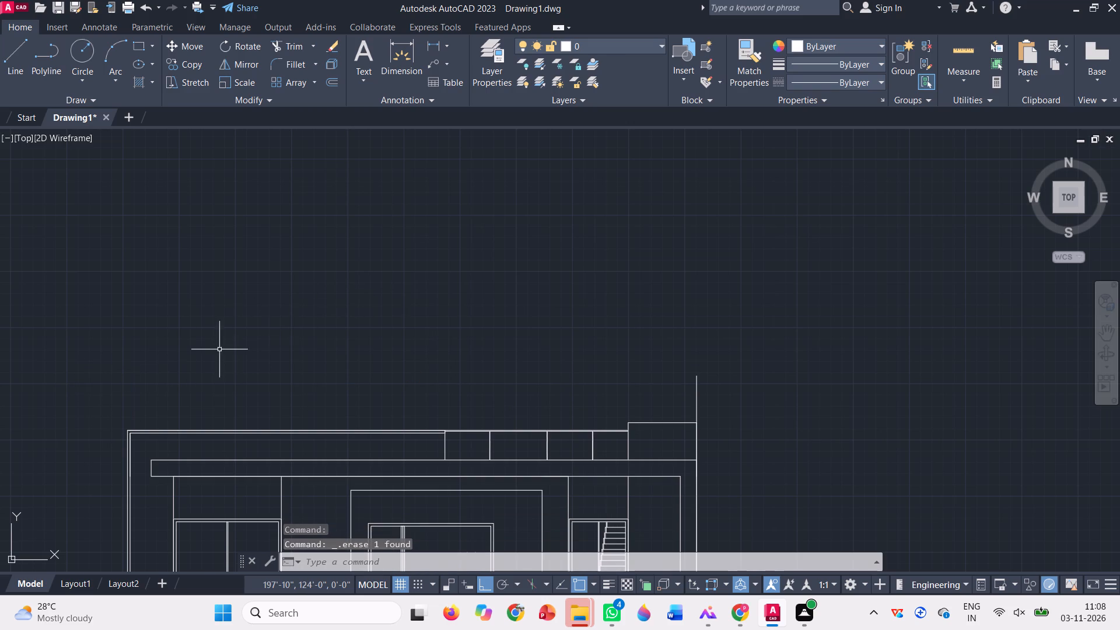
Trim the overlapping line pieces at the upper-left corner of the house's outer double-line frame.
scroll(141, 473, up, 2)
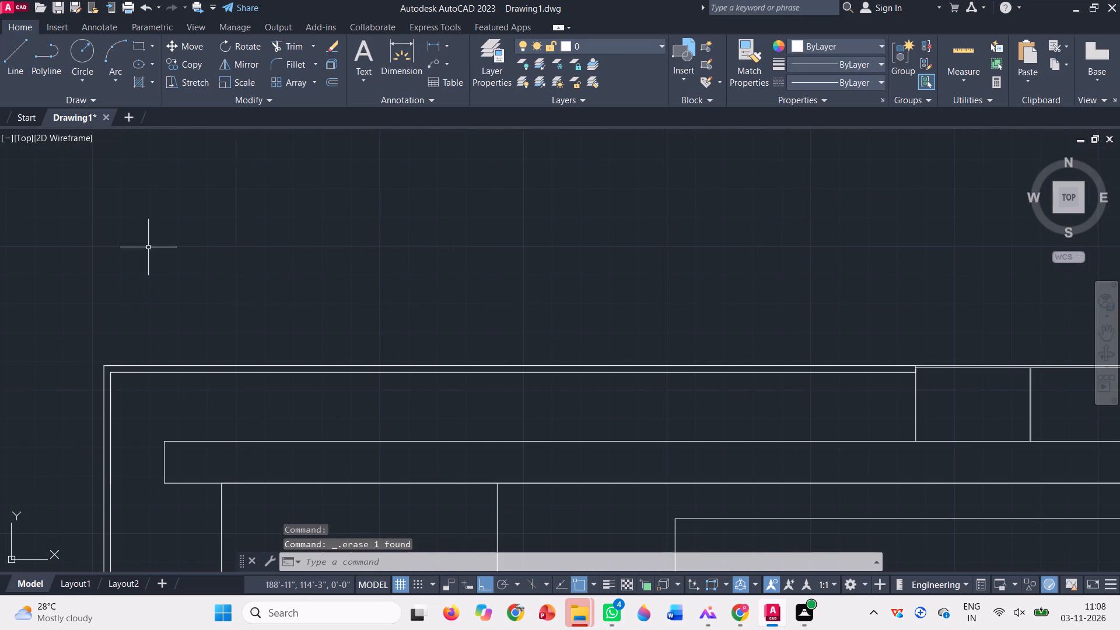
click(286, 44)
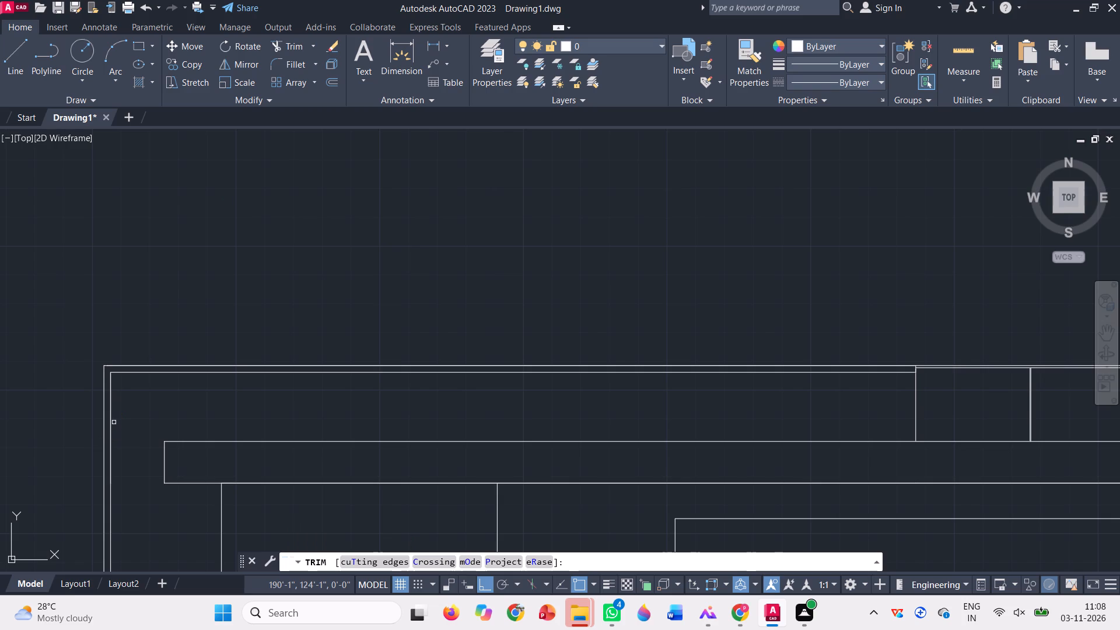
click(109, 420)
scroll(129, 355, down, 2)
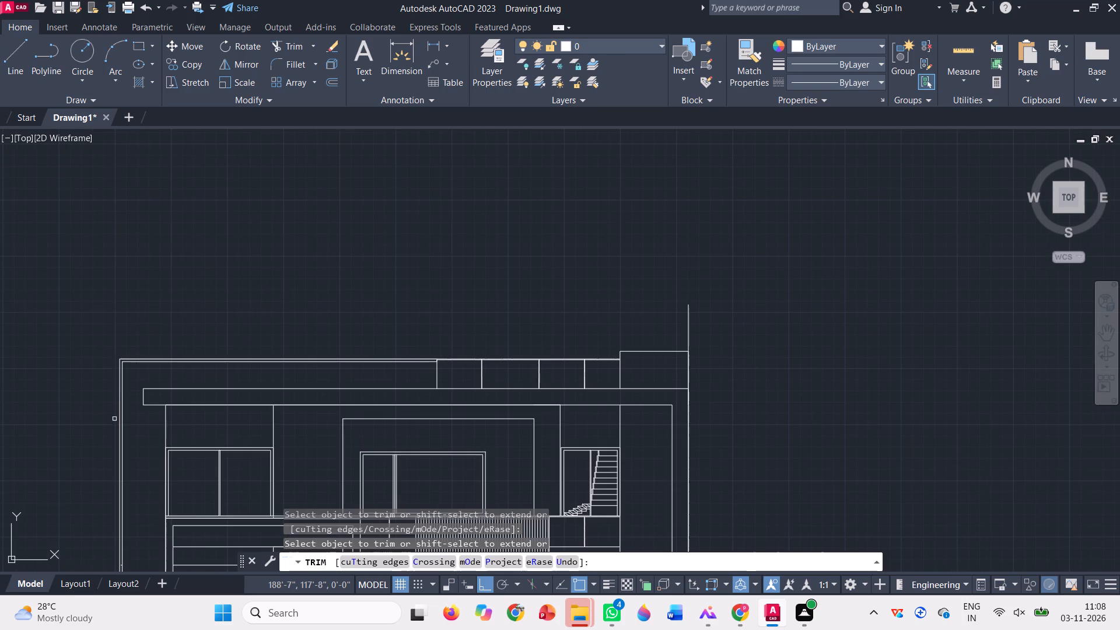
scroll(123, 401, up, 1)
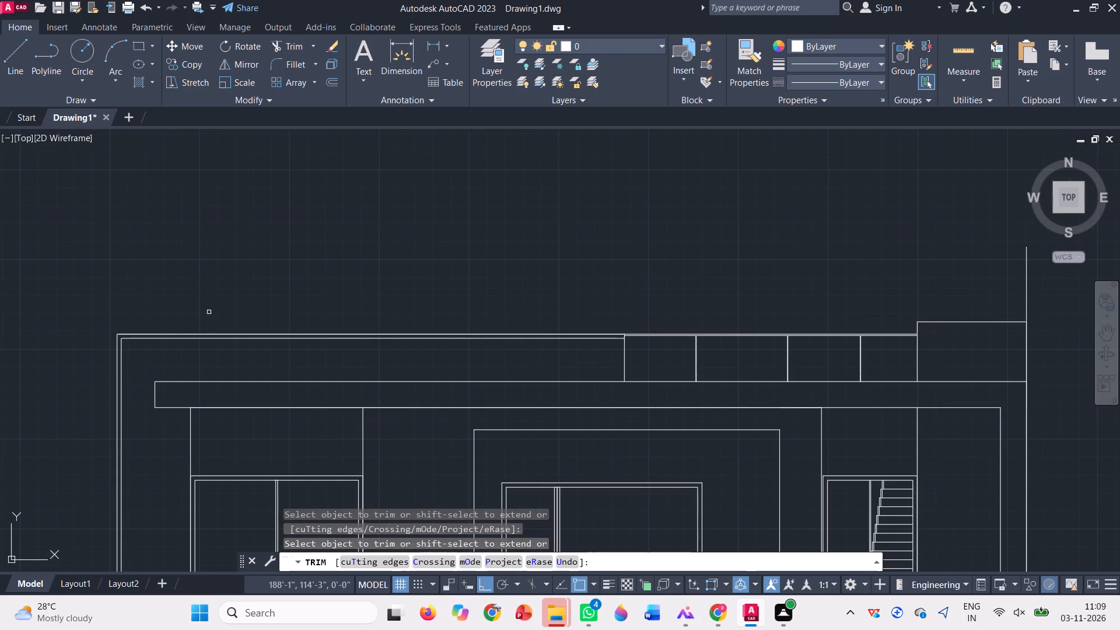
scroll(178, 328, up, 2)
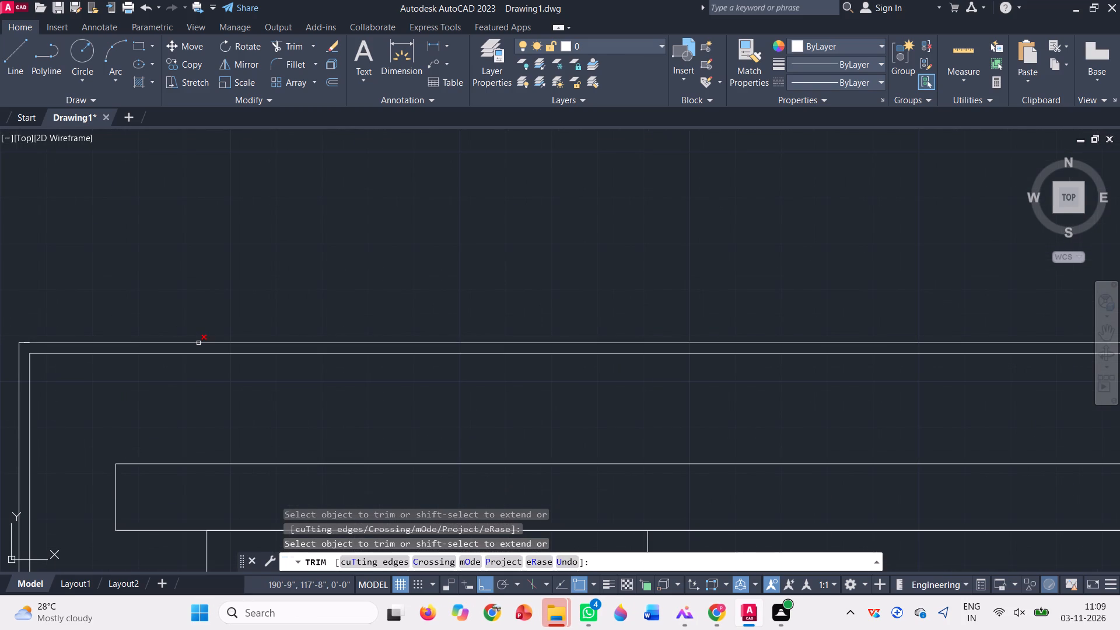
click(198, 343)
scroll(20, 341, up, 4)
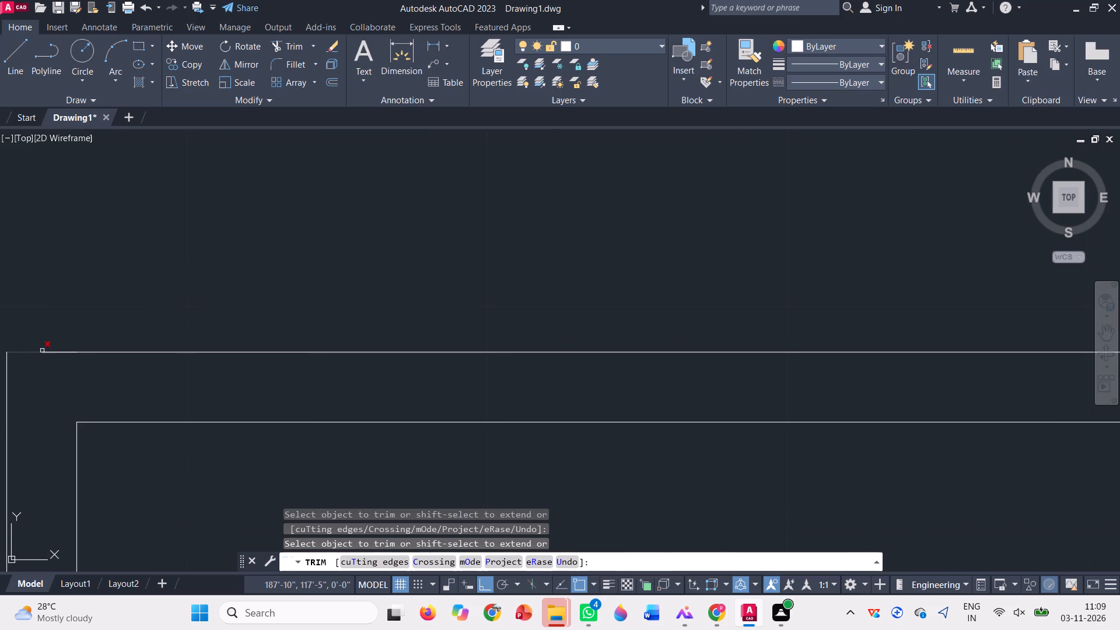
click(50, 353)
scroll(115, 303, down, 2)
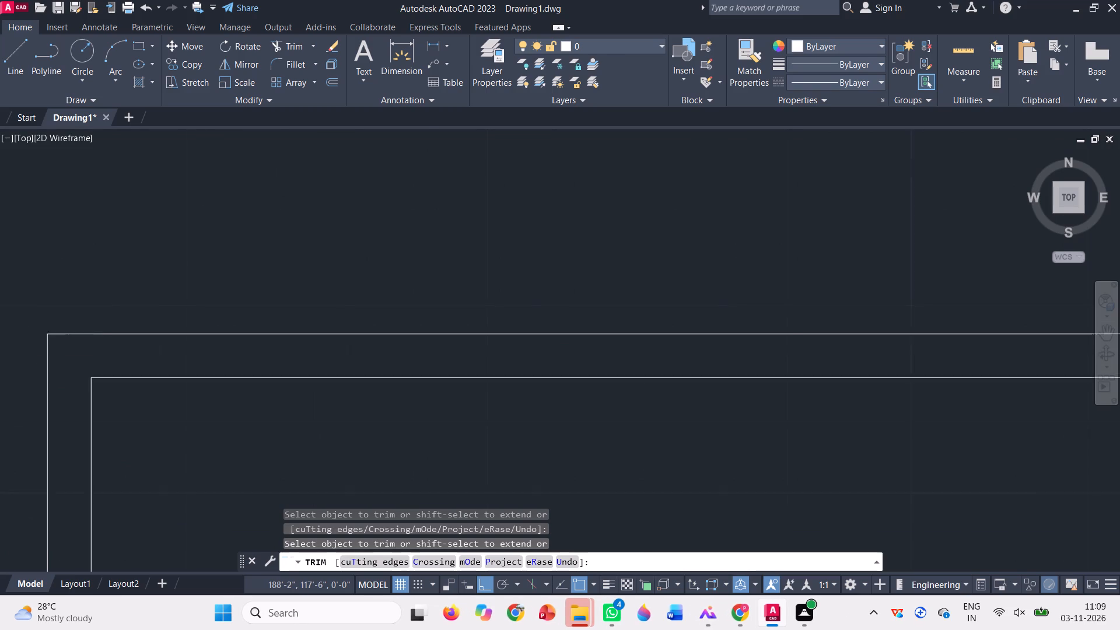
scroll(115, 303, down, 1)
scroll(99, 315, up, 3)
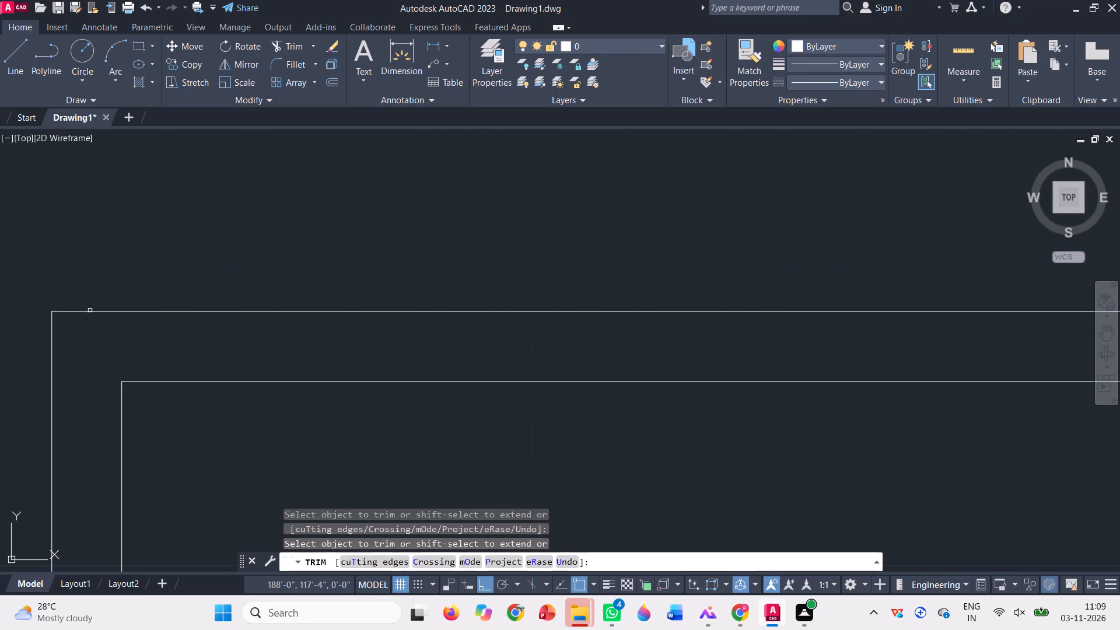
scroll(87, 307, up, 4)
scroll(181, 298, down, 4)
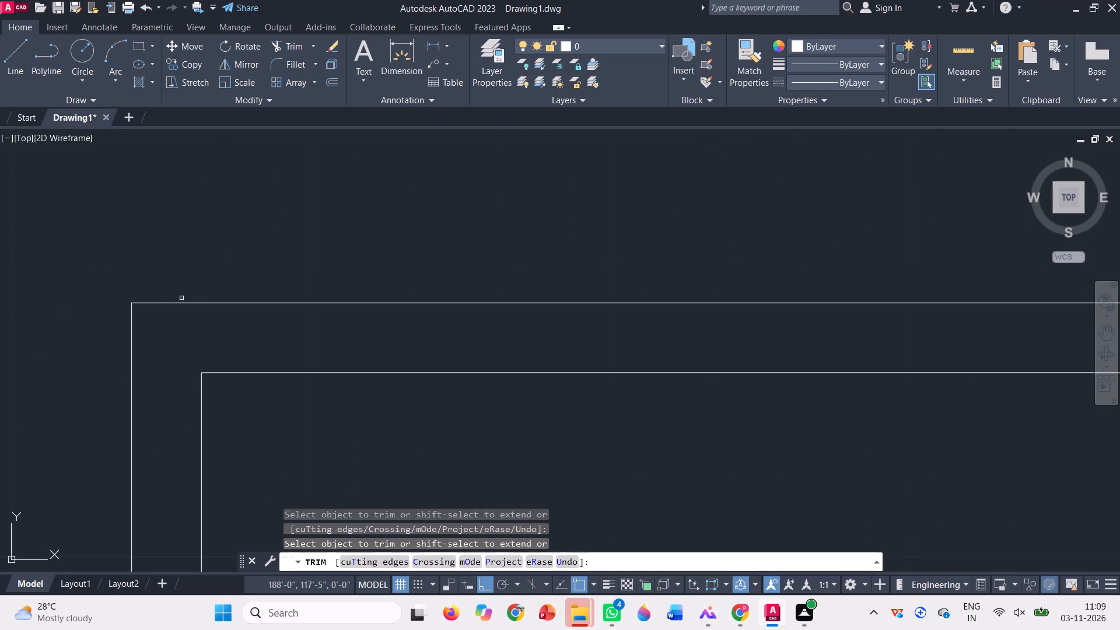
key(Escape)
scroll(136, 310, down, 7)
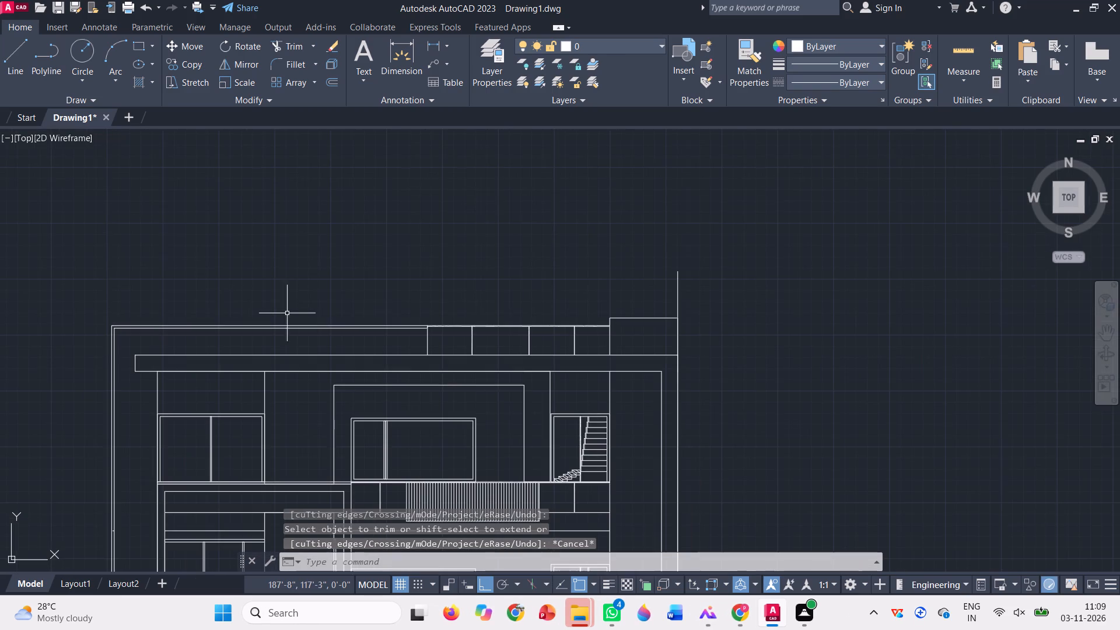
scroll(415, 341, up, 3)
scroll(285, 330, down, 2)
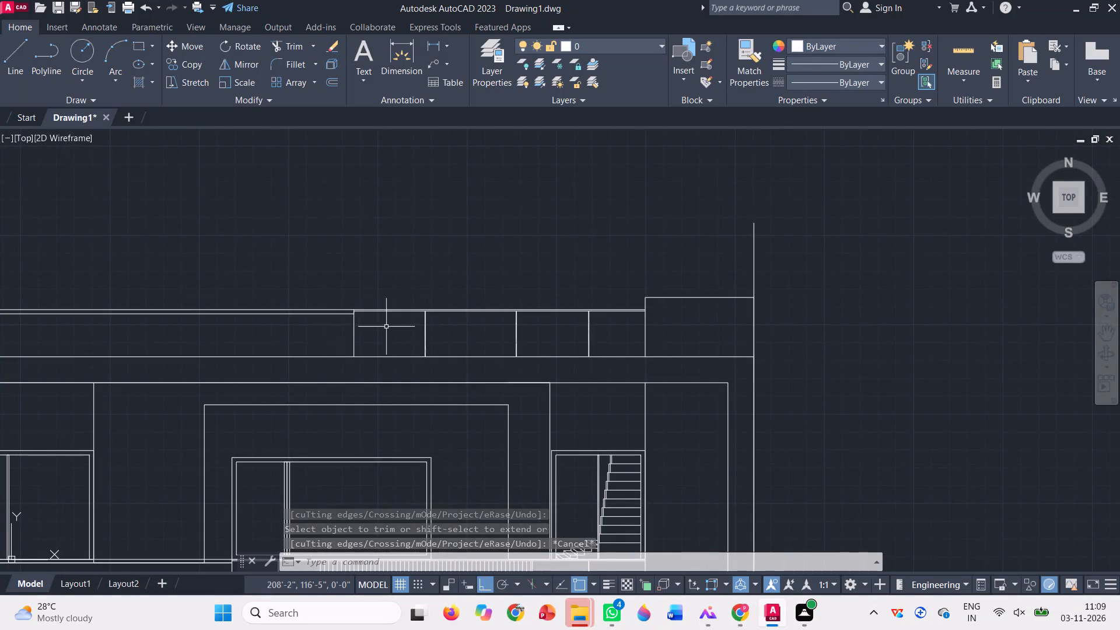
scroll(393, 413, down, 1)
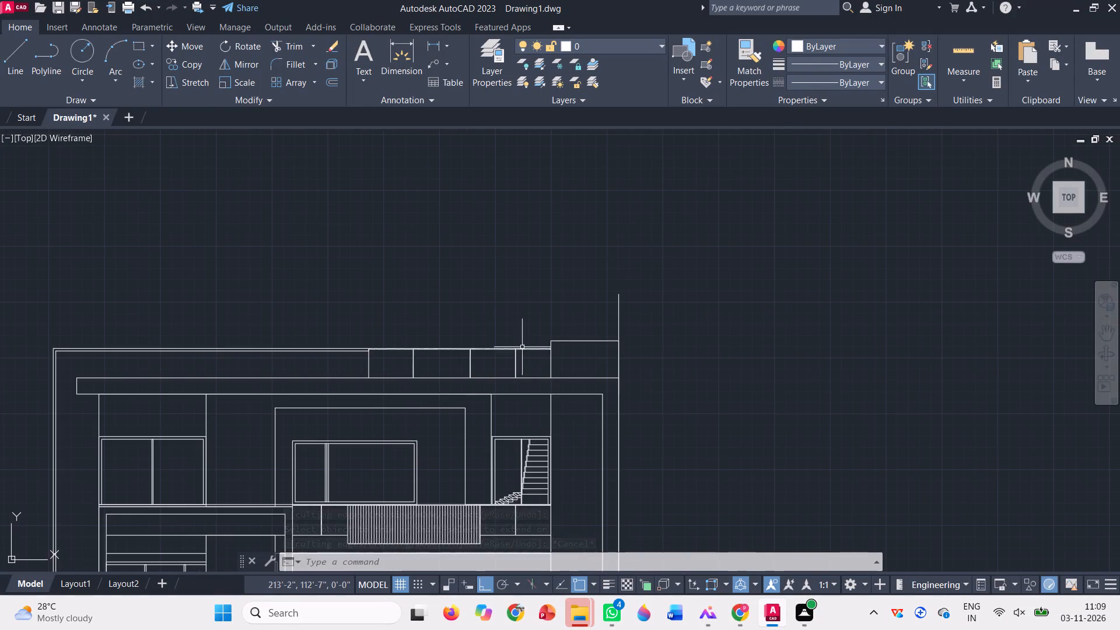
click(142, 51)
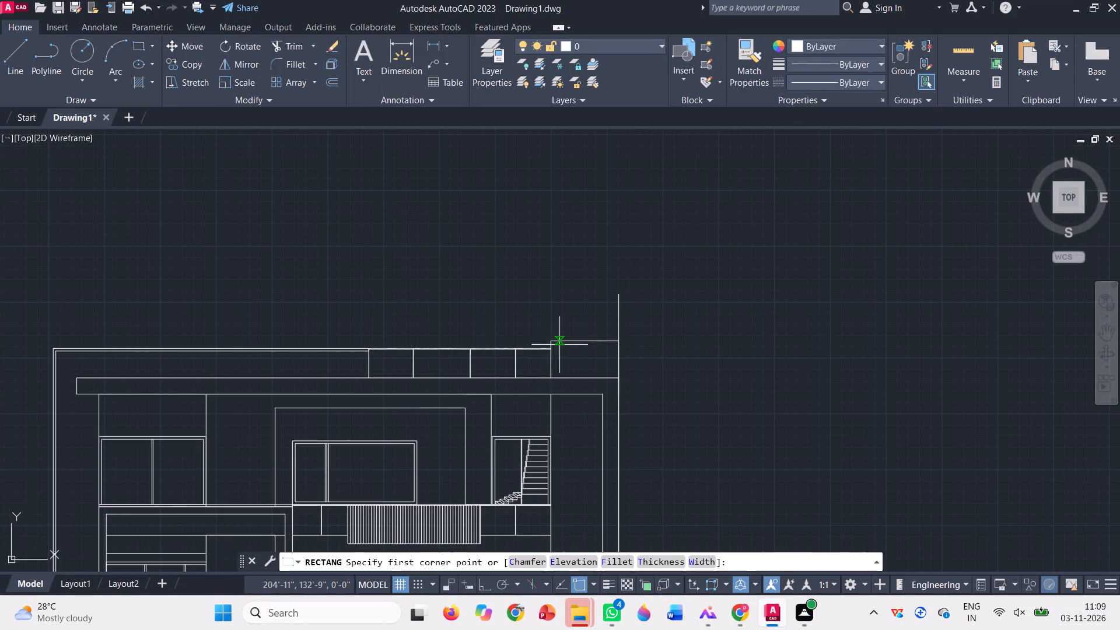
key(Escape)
Draw a horizontal guide line about 84'-10" long above the house, spanning beyond both sides of the elevation.
scroll(558, 416, down, 2)
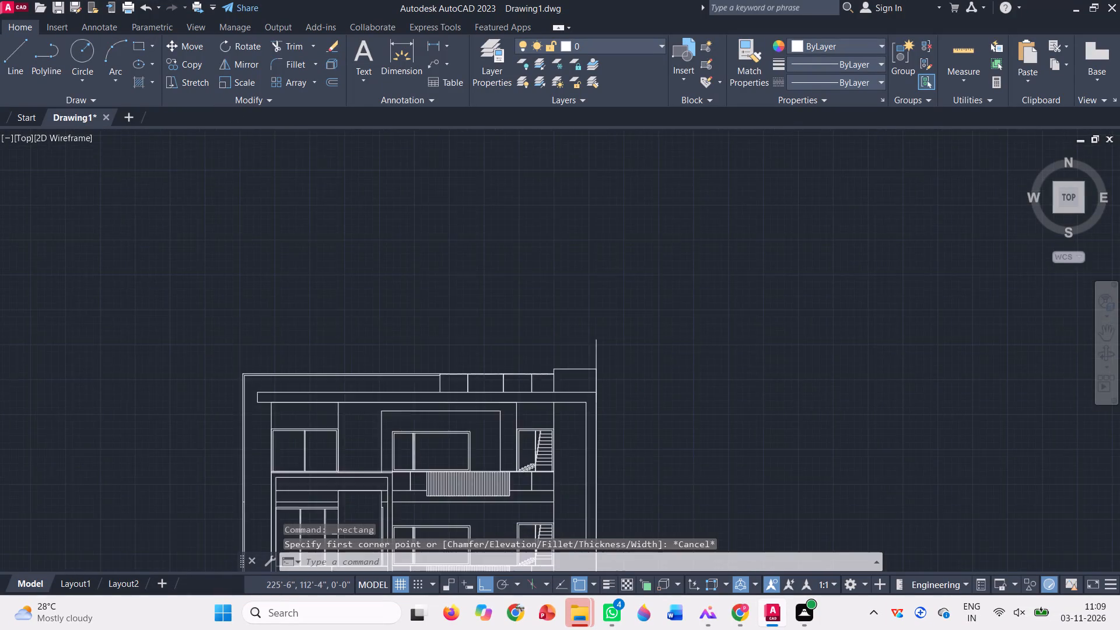
key(l)
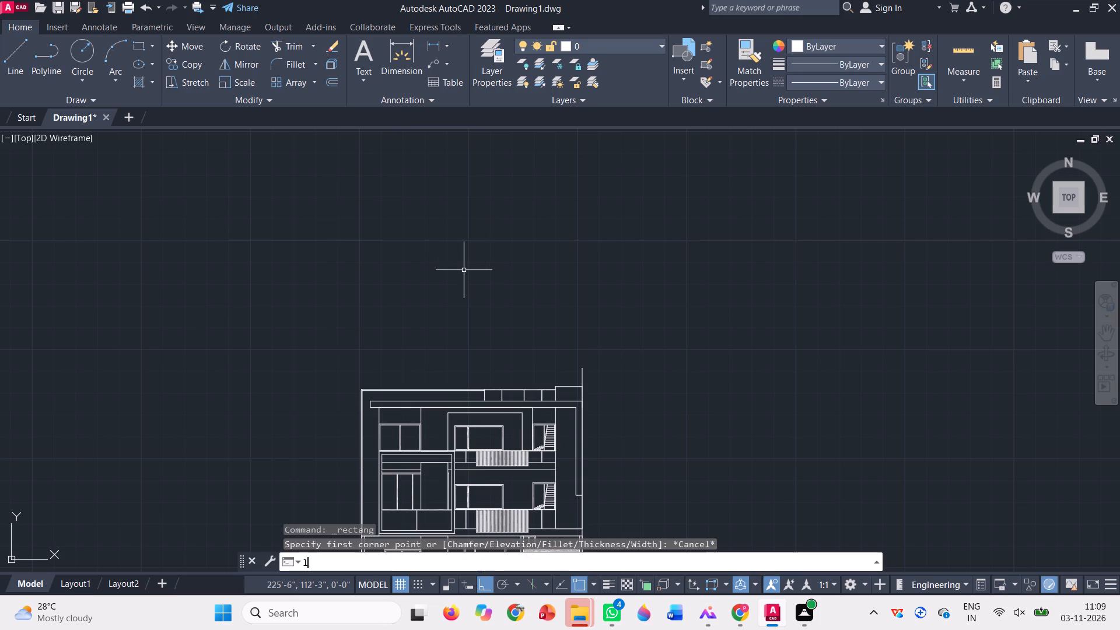
key(Return)
click(290, 288)
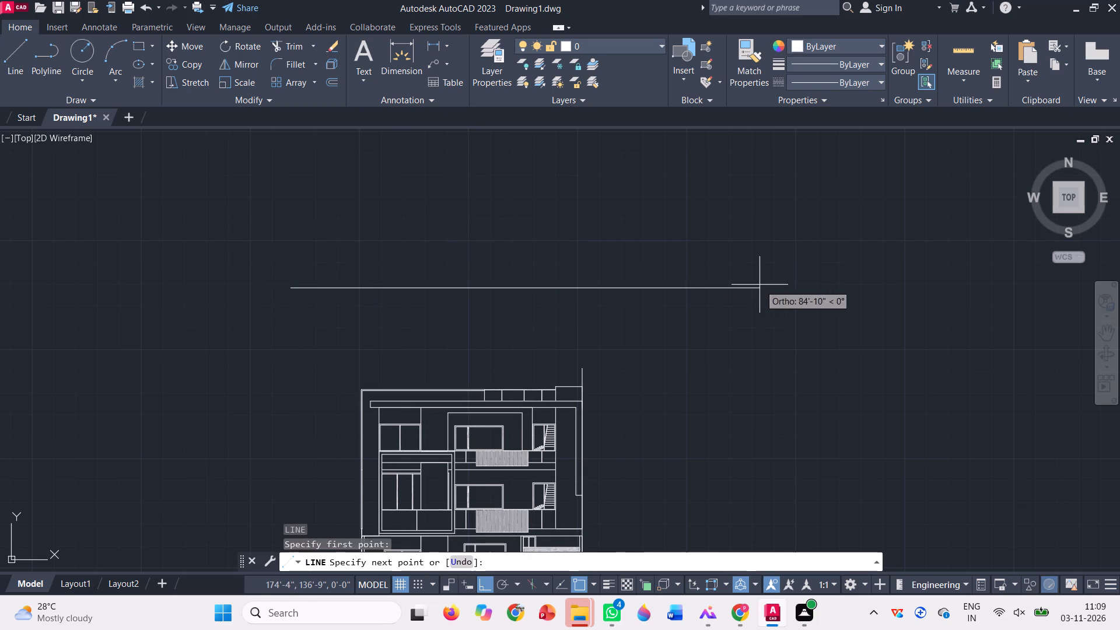
click(759, 285)
key(Escape)
Extend the vertical line at the house's right edge up to the horizontal guide line.
click(311, 54)
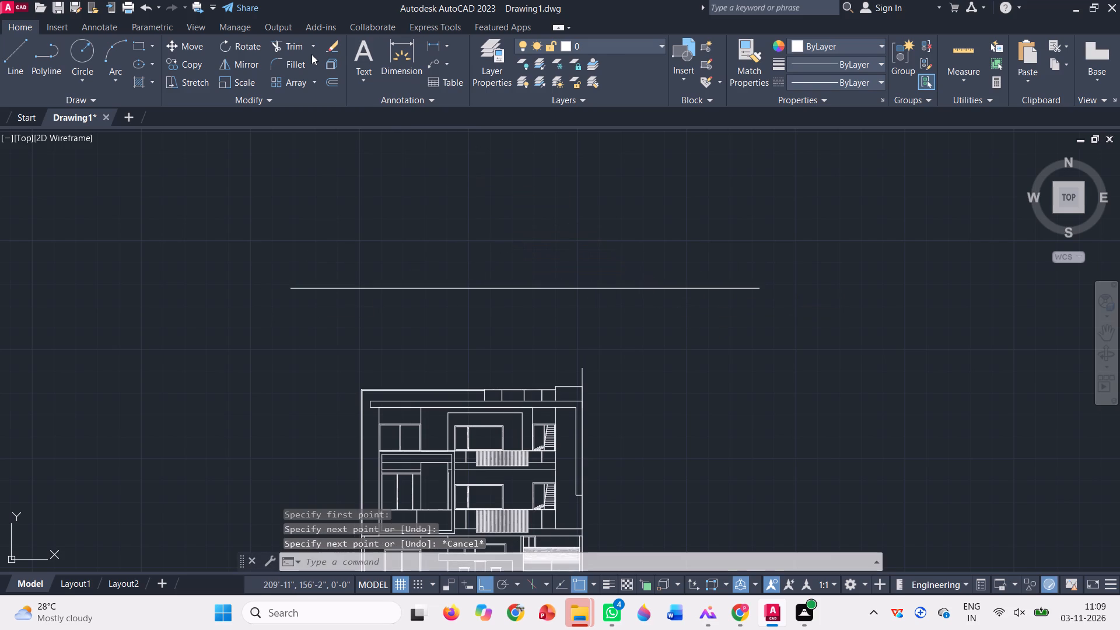
click(313, 42)
click(307, 99)
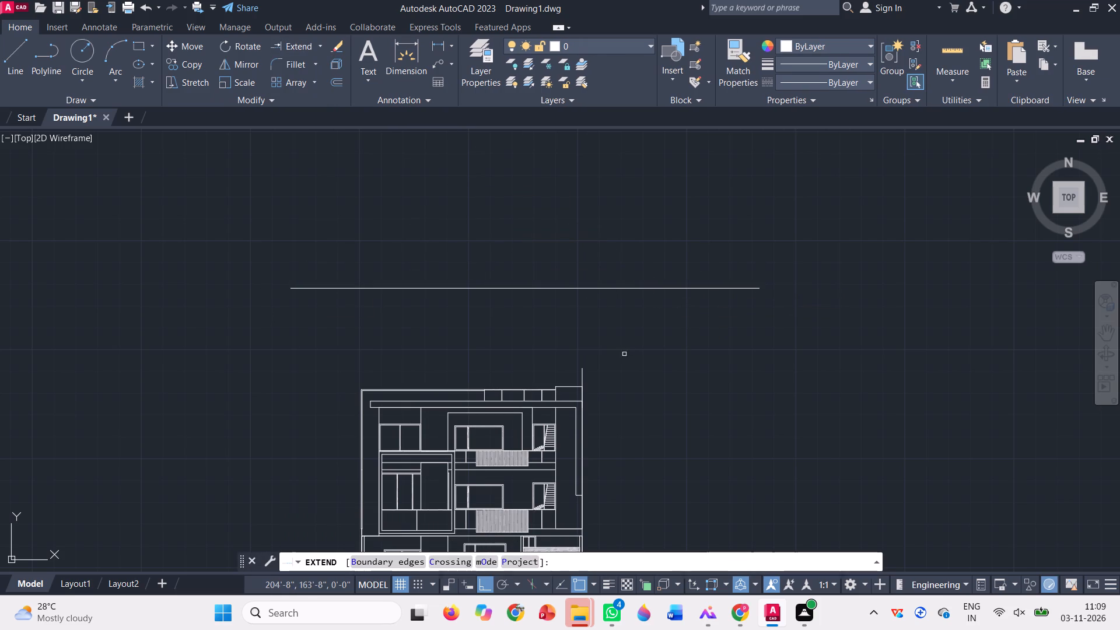
click(581, 382)
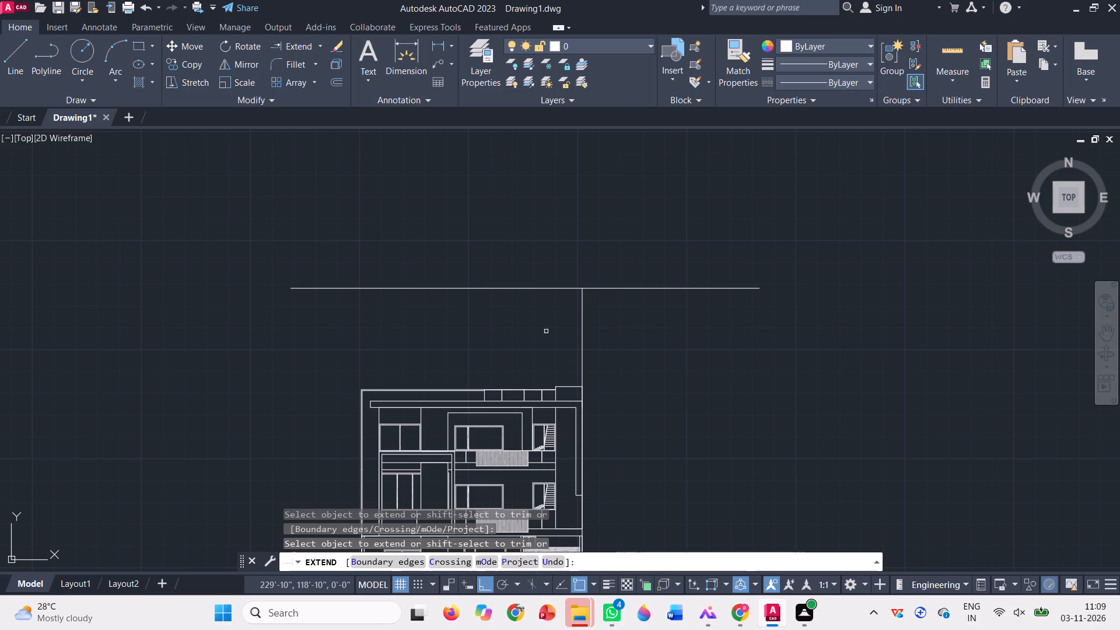
key(Escape)
Draw a rectangle on top of the stair block, from its upper-left corner to the extended vertical line at the house edge.
click(142, 50)
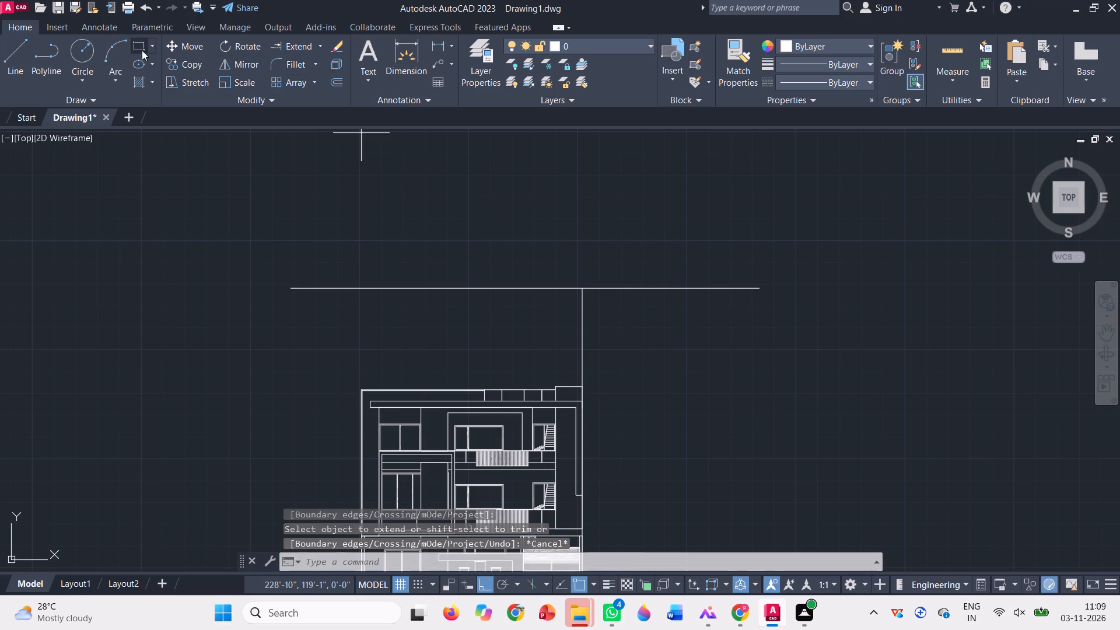
scroll(610, 392, up, 3)
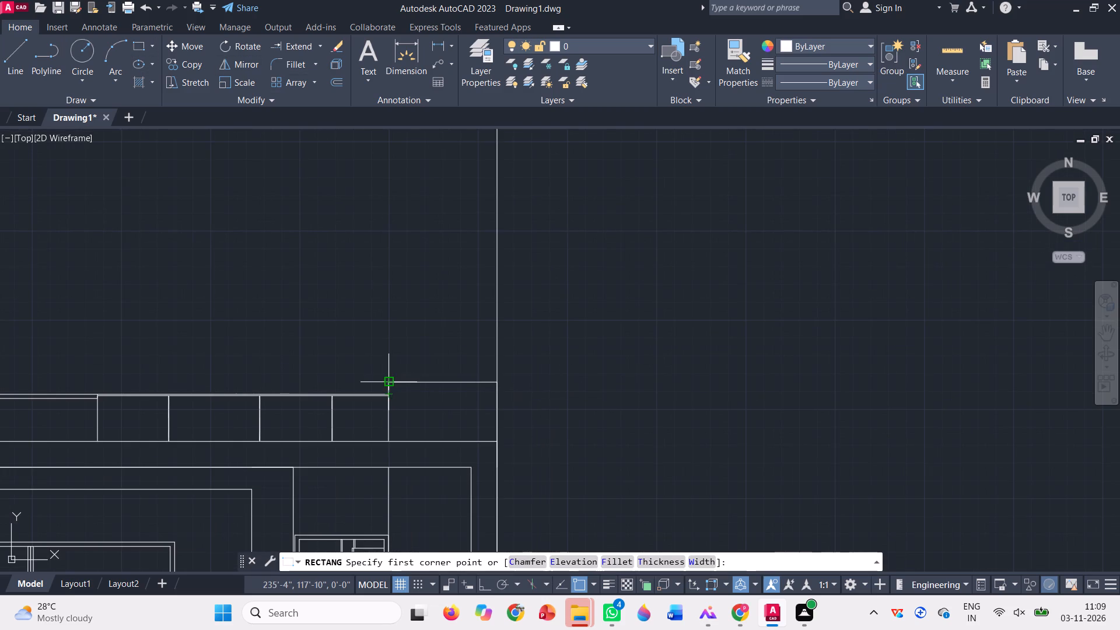
click(390, 380)
scroll(407, 453, down, 2)
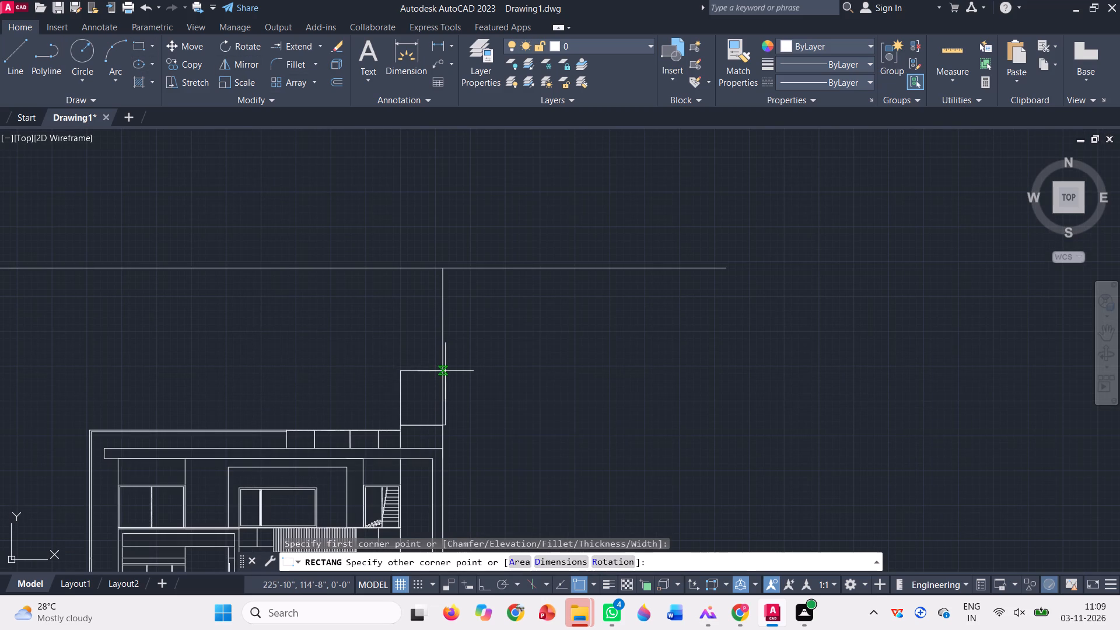
click(445, 370)
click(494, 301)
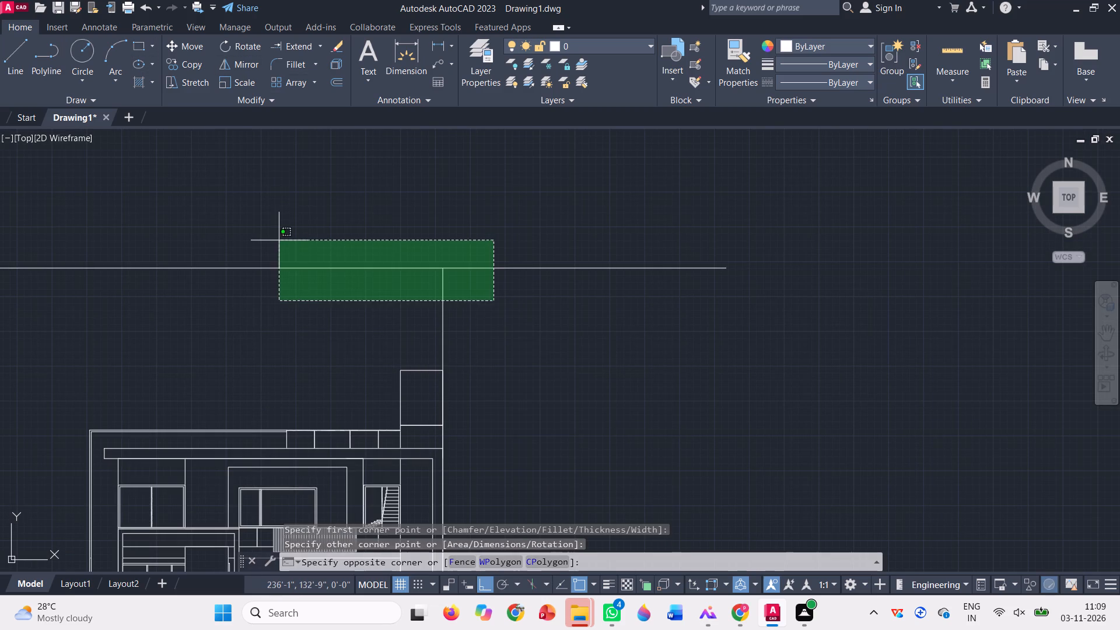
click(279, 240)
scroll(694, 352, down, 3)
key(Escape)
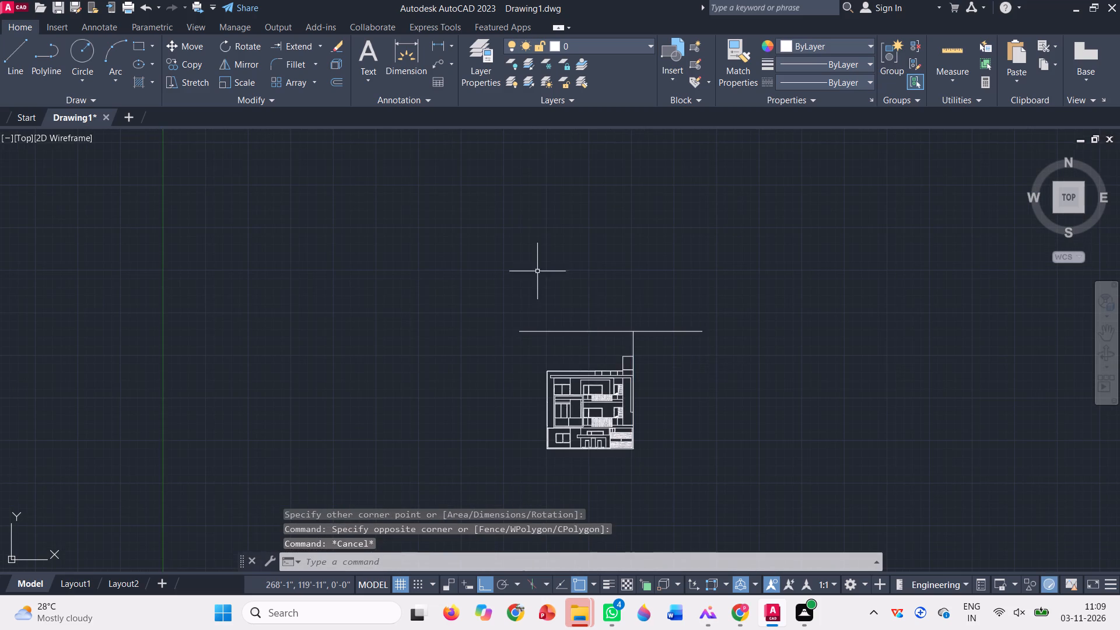
Trim away the horizontal guide line and the extended vertical line above the rooftop stair block.
click(325, 45)
click(320, 50)
click(307, 82)
scroll(674, 340, up, 4)
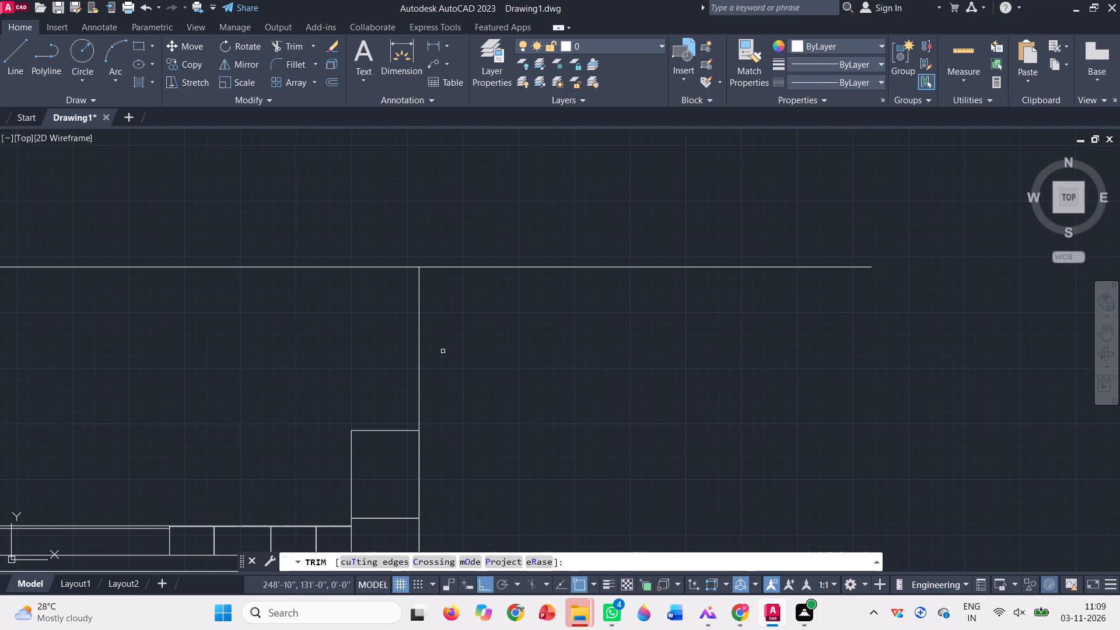
click(411, 342)
click(592, 336)
scroll(474, 331, down, 3)
click(474, 331)
click(439, 259)
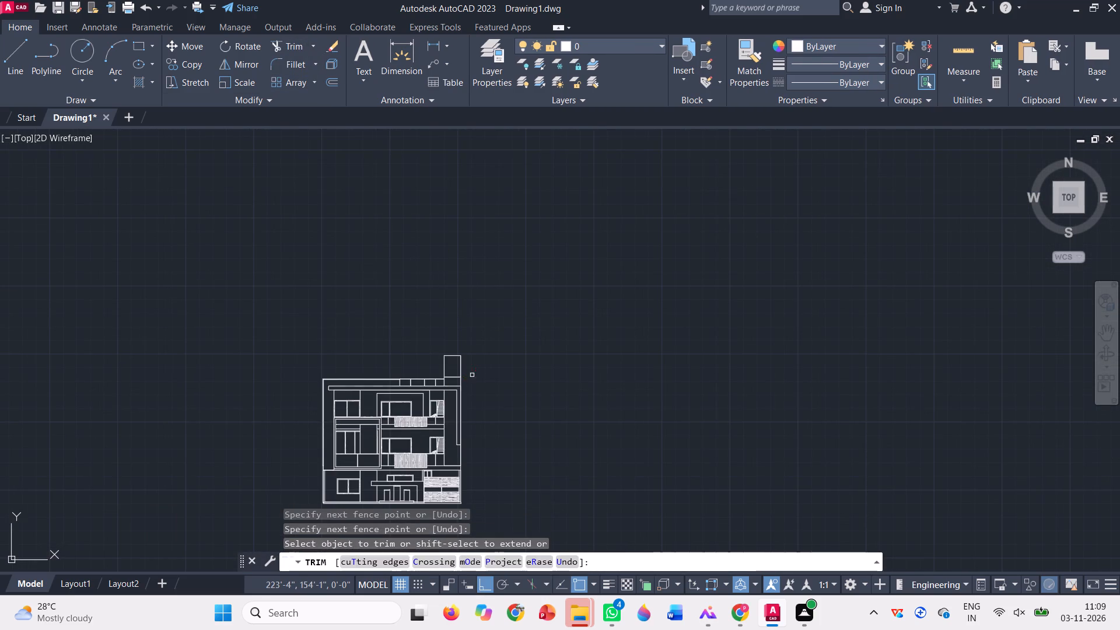
Trim away the horizontal divider between the stair block's upper and lower parts.
scroll(472, 375, up, 4)
click(369, 400)
click(355, 366)
scroll(422, 377, down, 4)
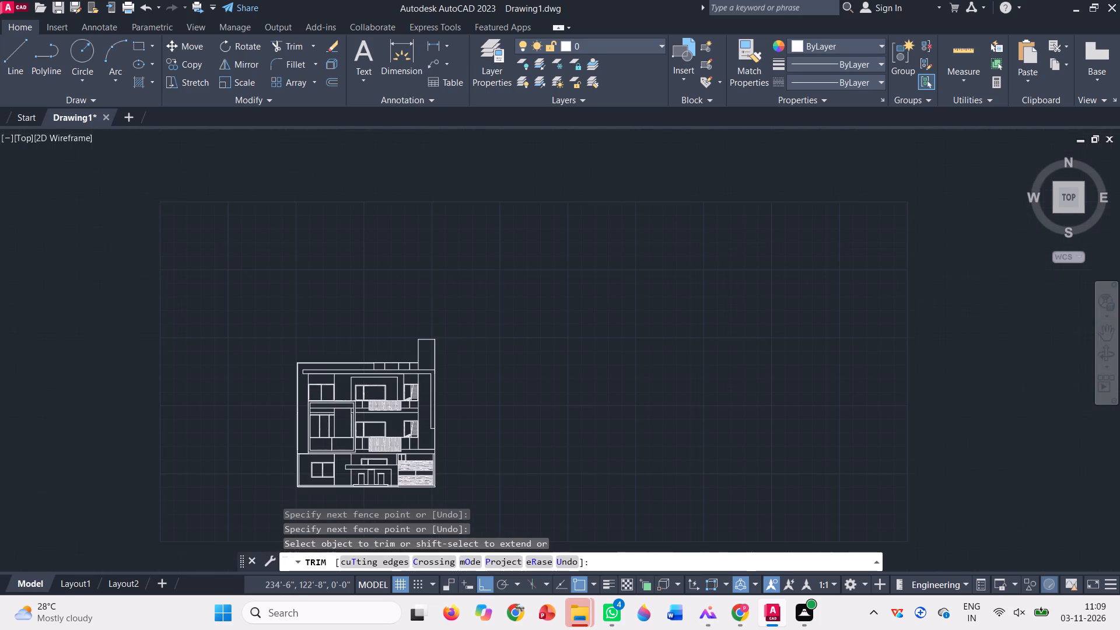
key(Escape)
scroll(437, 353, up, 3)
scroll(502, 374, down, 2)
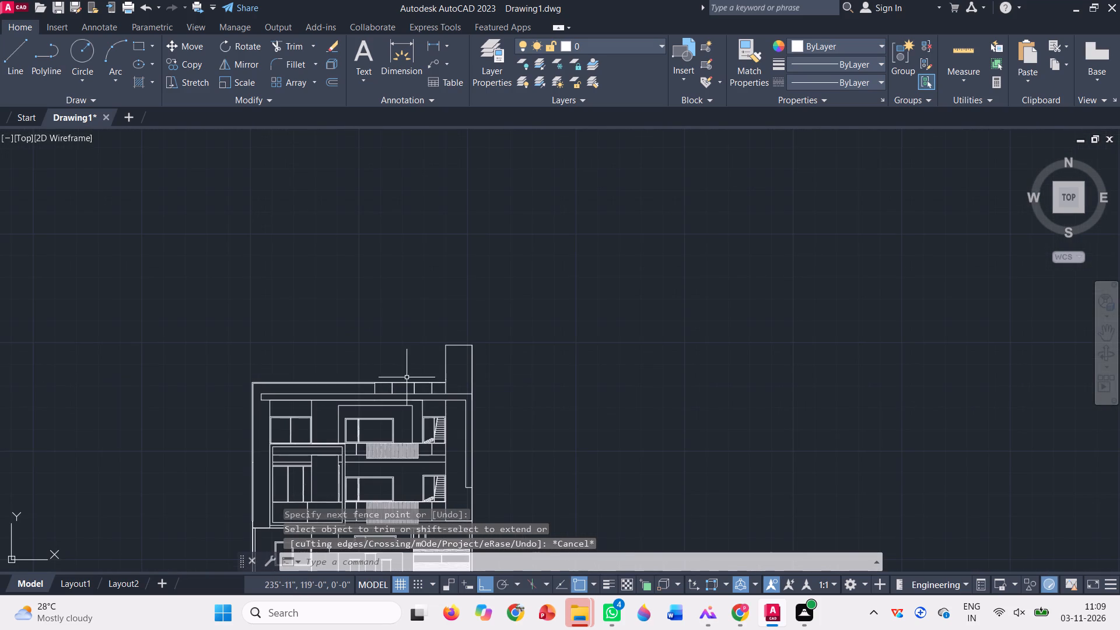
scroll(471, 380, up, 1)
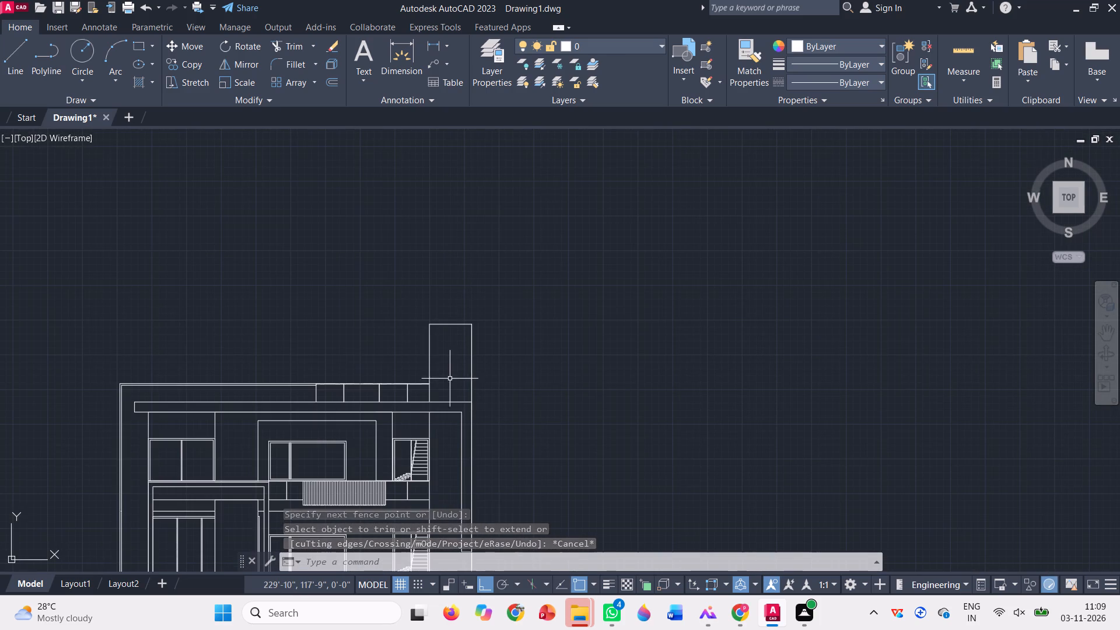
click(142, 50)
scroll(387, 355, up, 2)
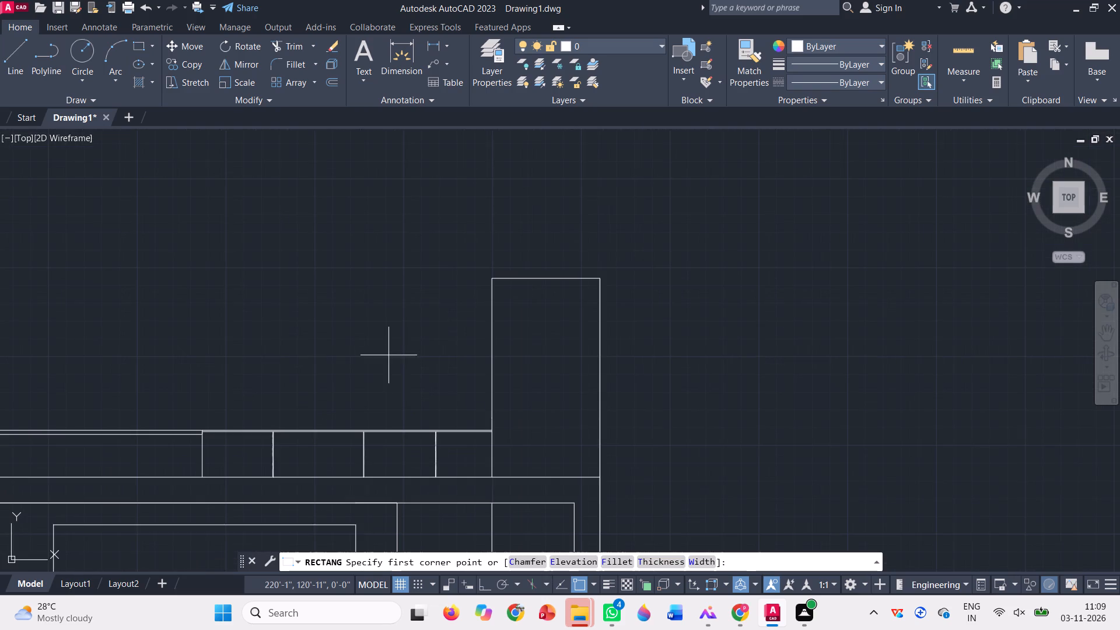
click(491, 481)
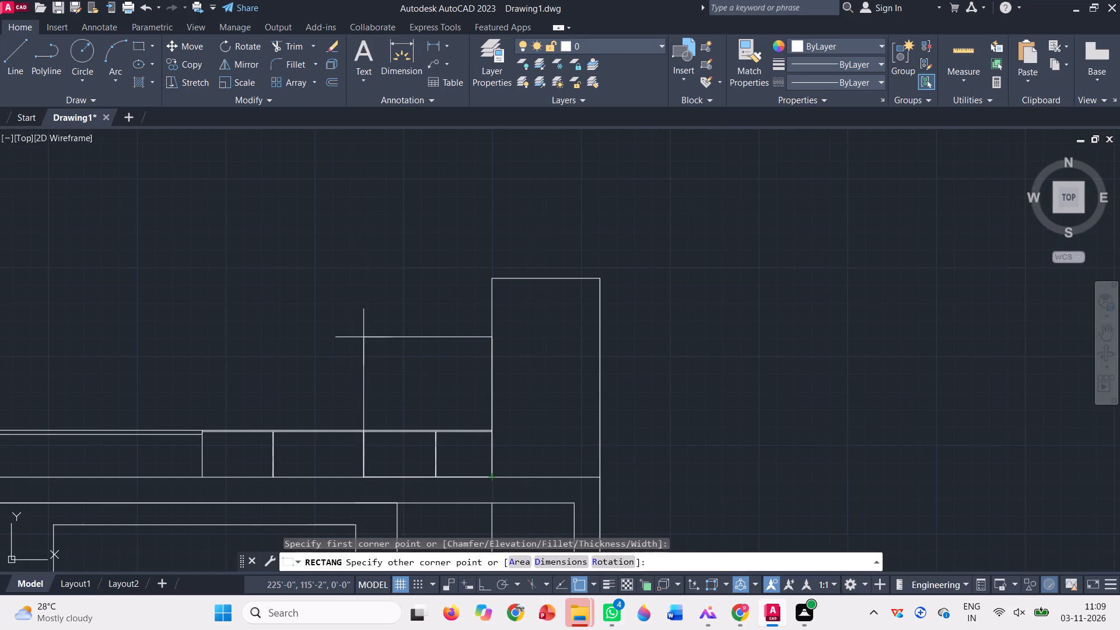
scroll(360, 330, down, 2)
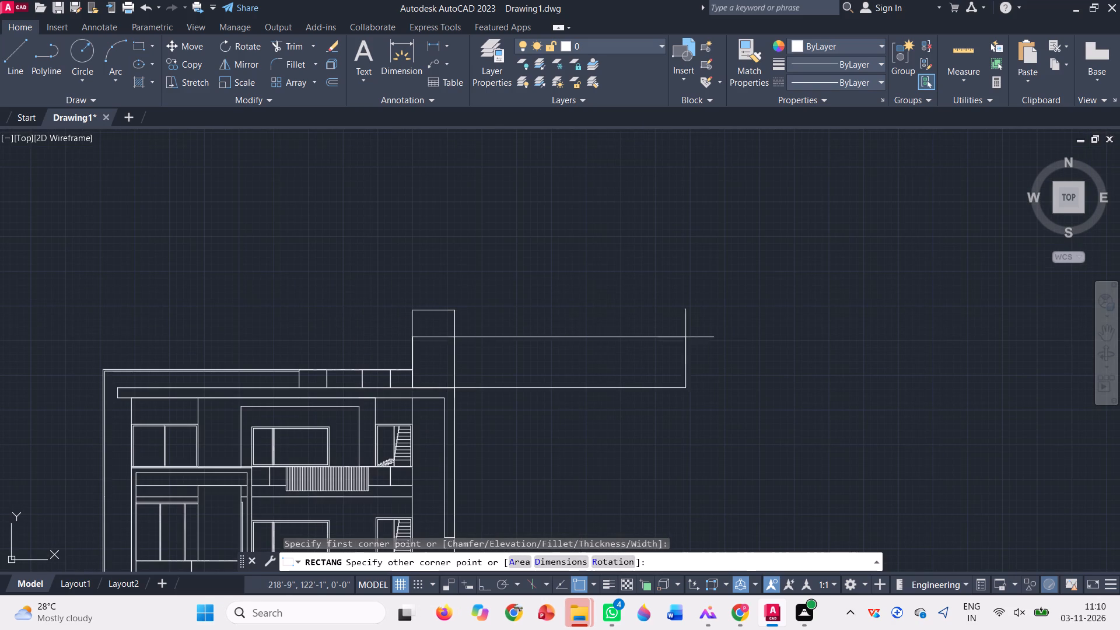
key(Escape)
Draw a 10' vertical line up from the roof slab's right end, continuing horizontally to just beyond the house's left side.
key(l)
key(Return)
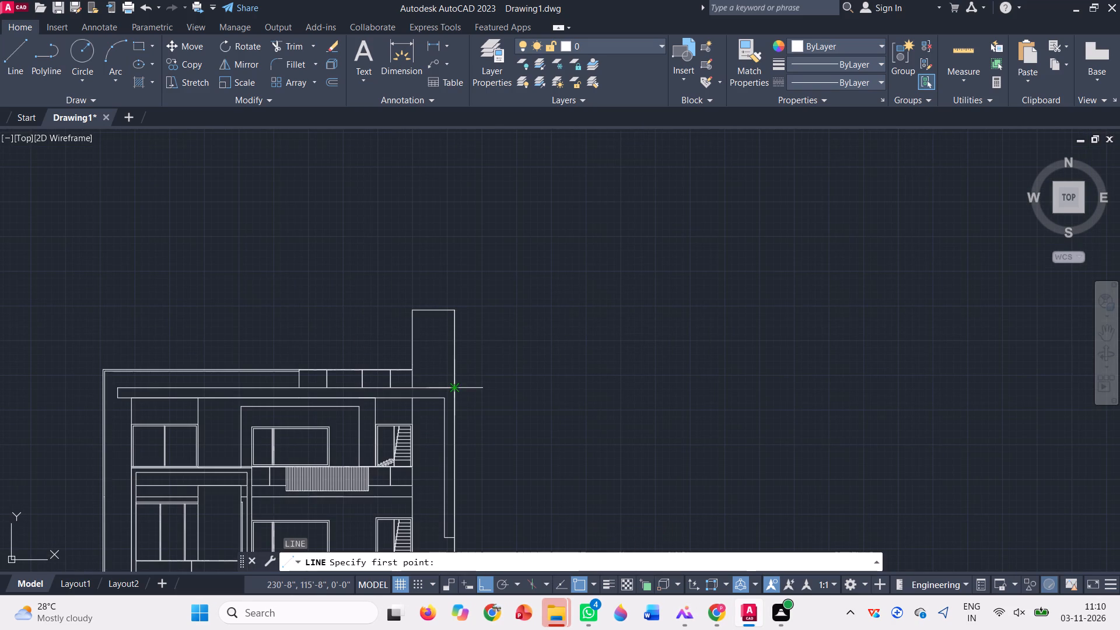
click(449, 386)
key(1)
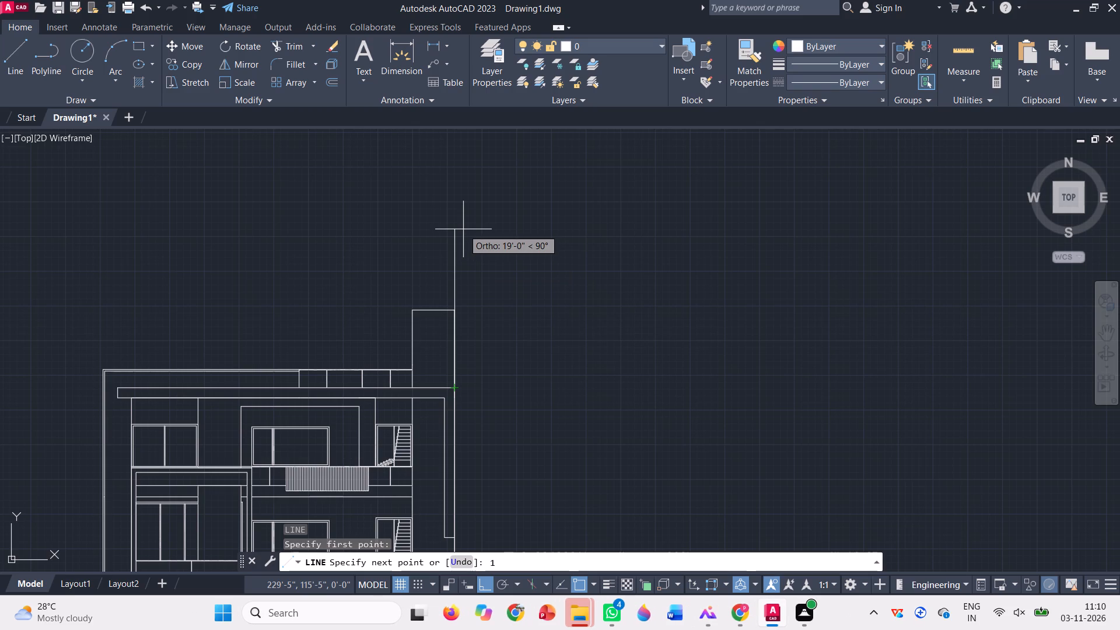
text(0')
key(Return)
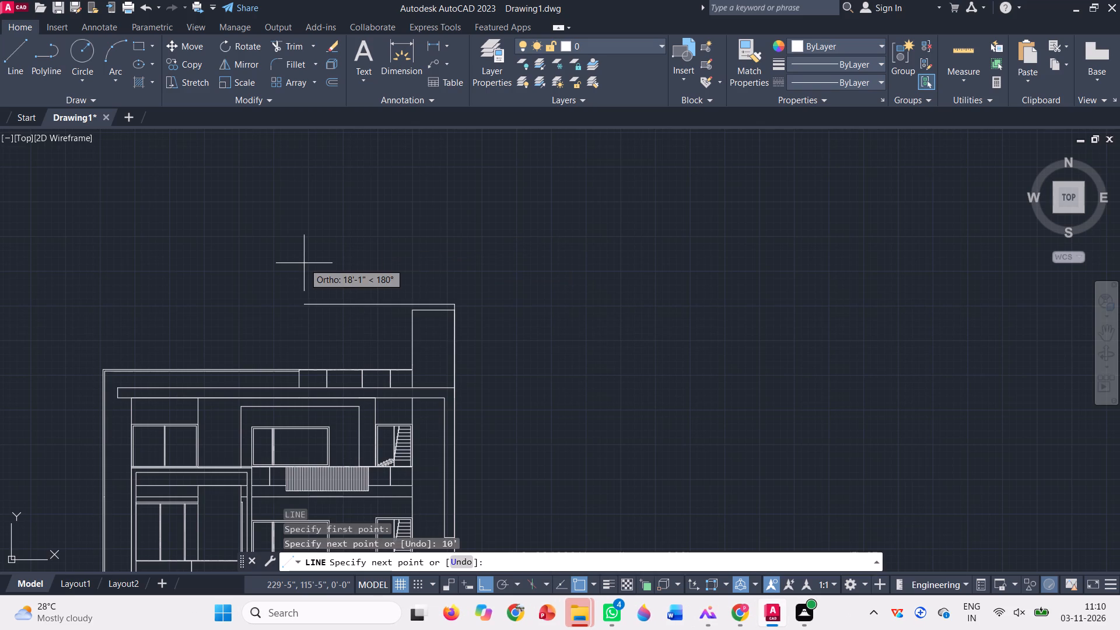
click(90, 309)
key(space)
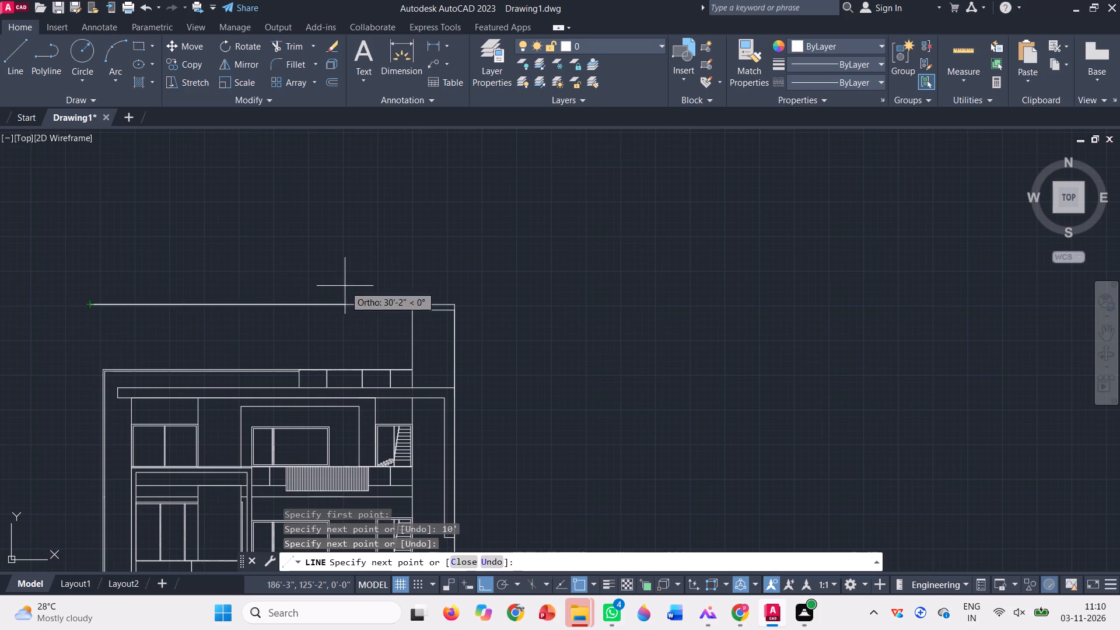
Delete the old upper rectangle of the rooftop stair block.
scroll(424, 323, up, 3)
click(381, 328)
click(338, 300)
scroll(471, 306, down, 3)
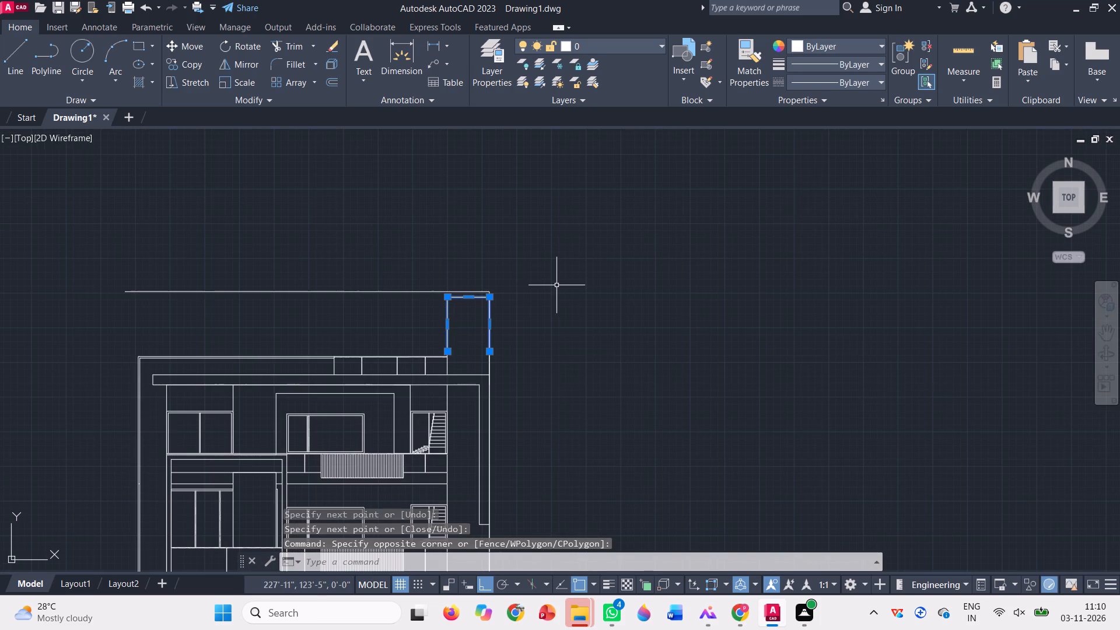
key(Delete)
Extend the short vertical line at the right end of the rooftop railing up to the new horizontal line.
click(315, 46)
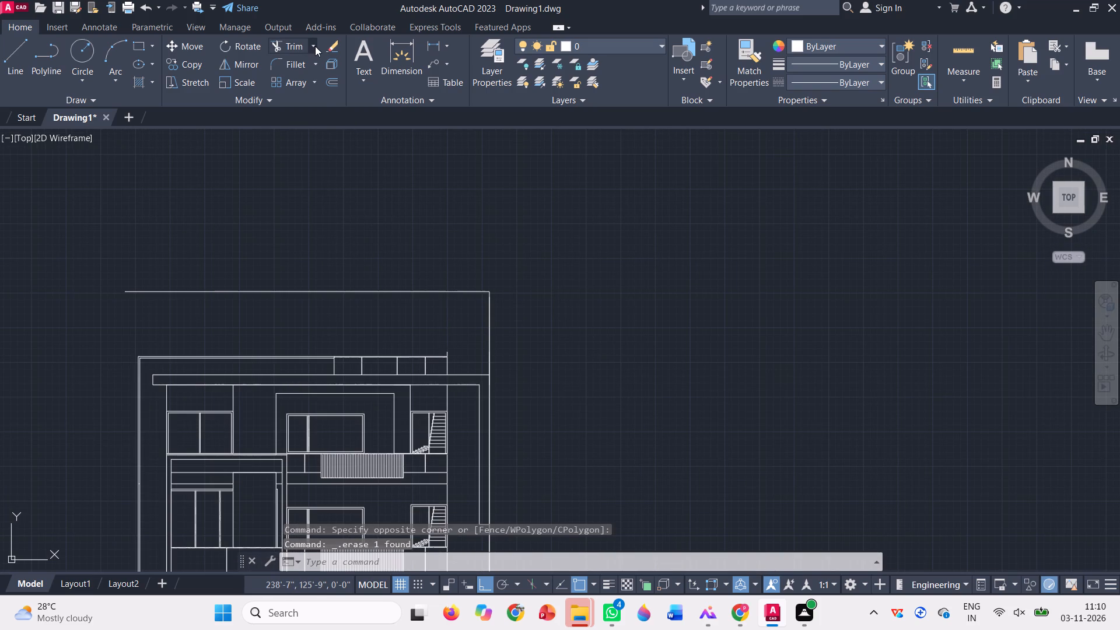
click(300, 104)
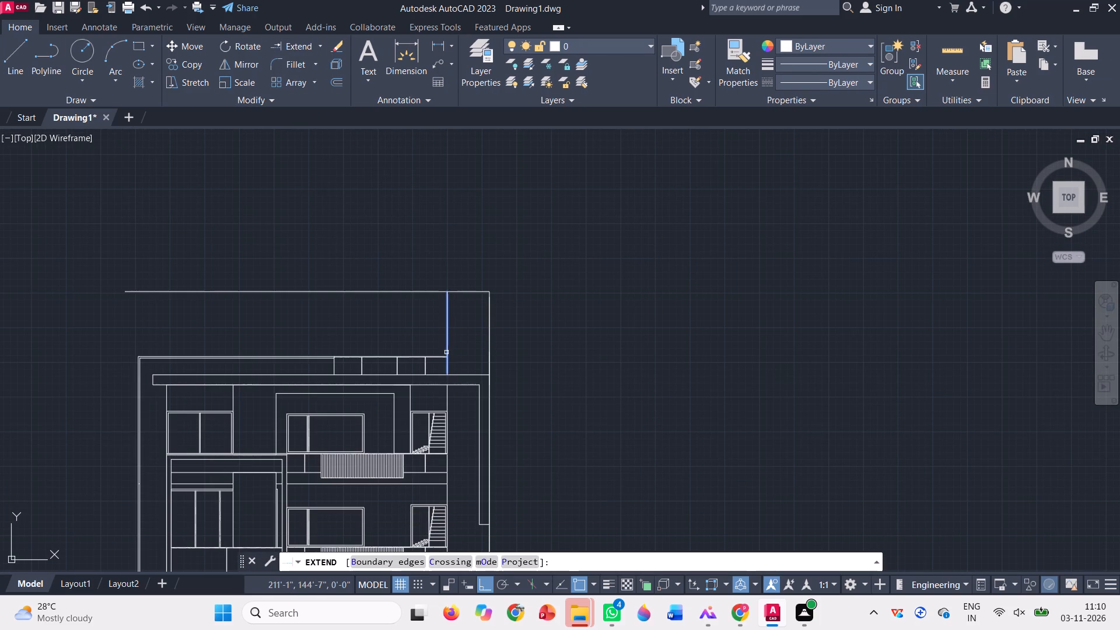
click(446, 352)
key(Escape)
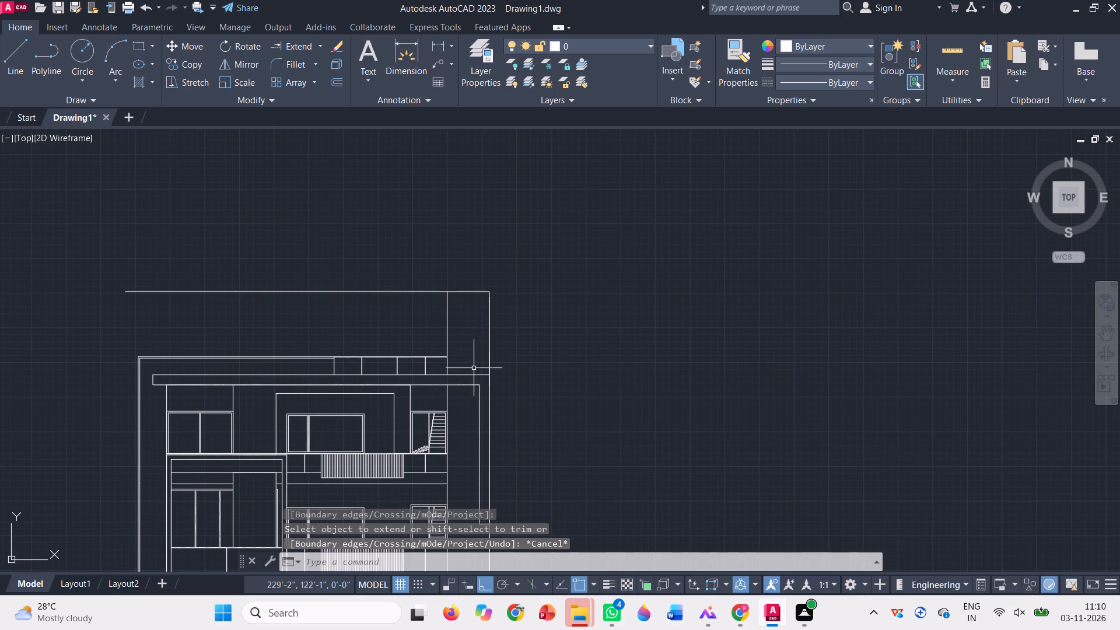
Draw a rectangle left of the extended vertical line, from the railing's top right end up to the horizontal line.
scroll(491, 337, down, 1)
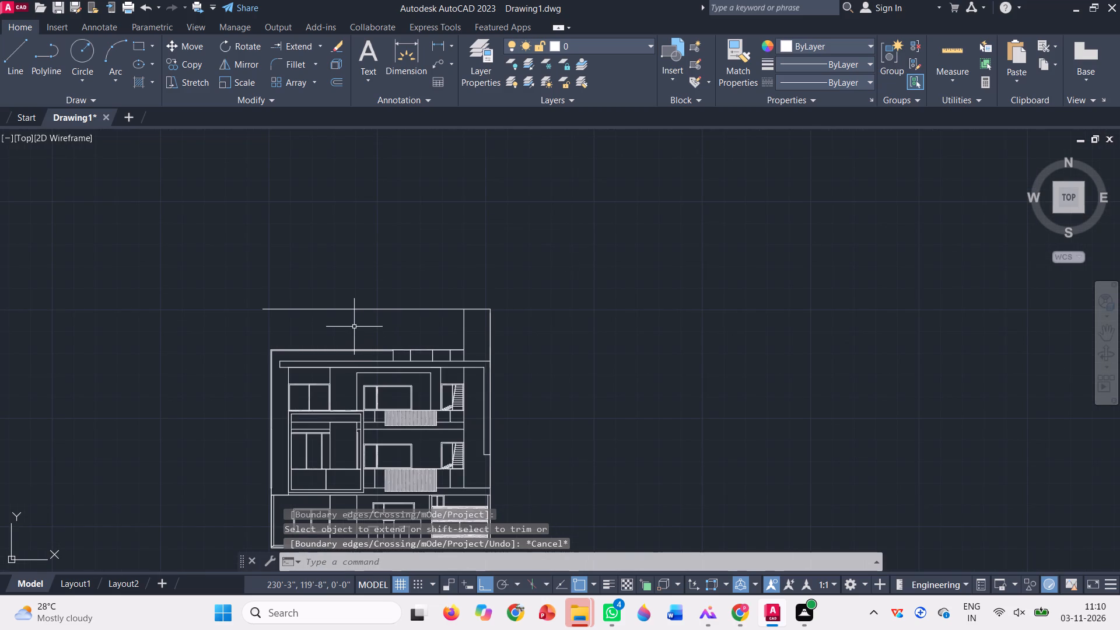
click(139, 44)
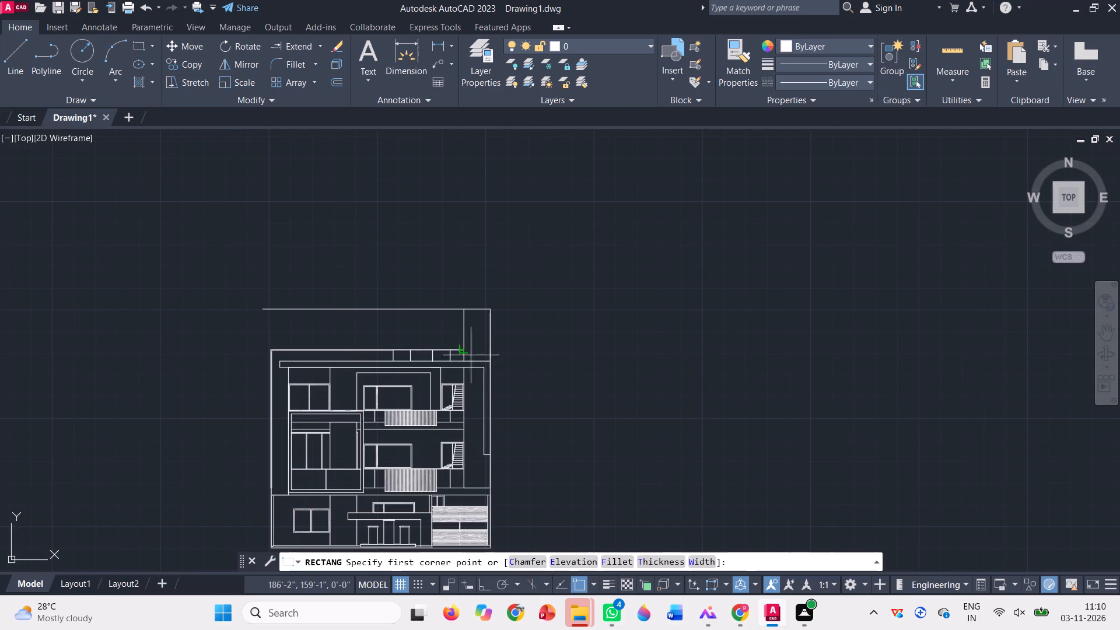
scroll(467, 345, up, 7)
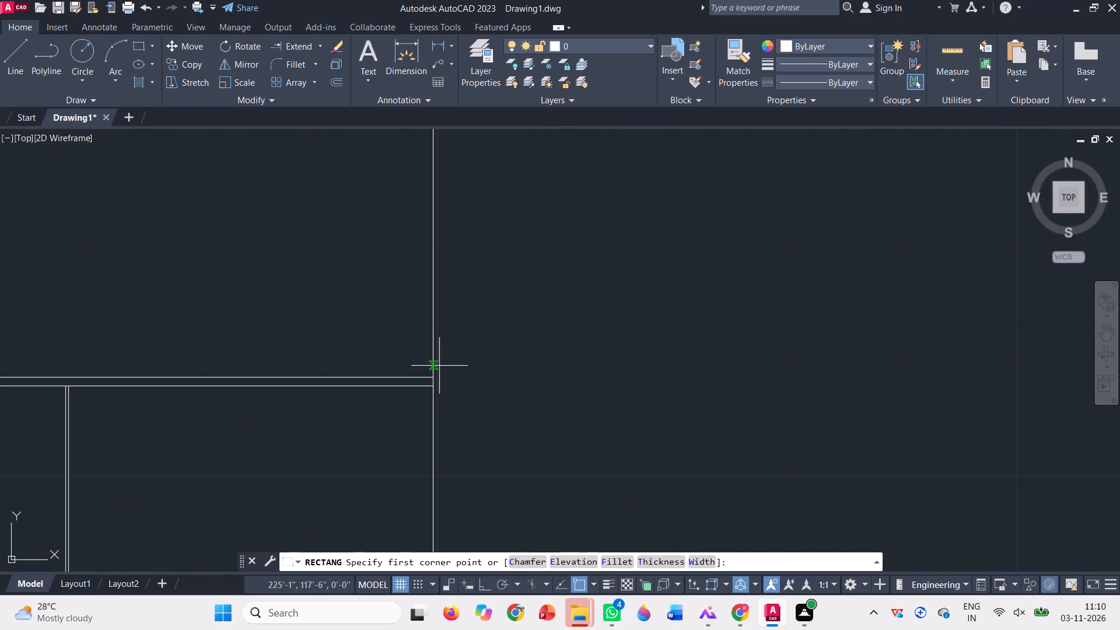
click(435, 374)
scroll(506, 379, down, 1)
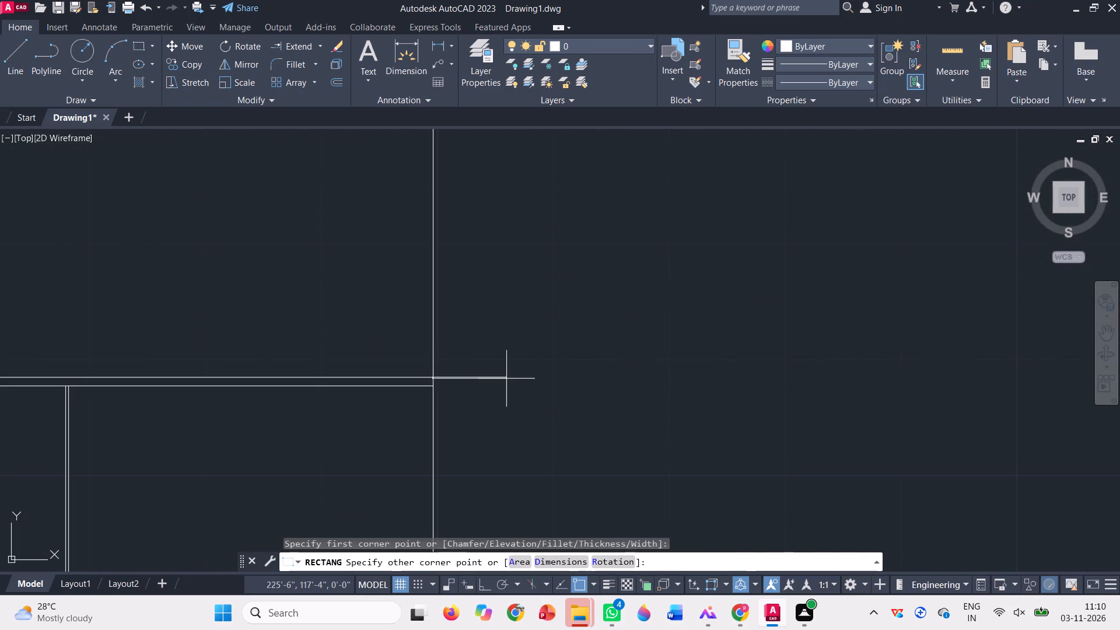
scroll(506, 379, down, 2)
scroll(469, 344, down, 2)
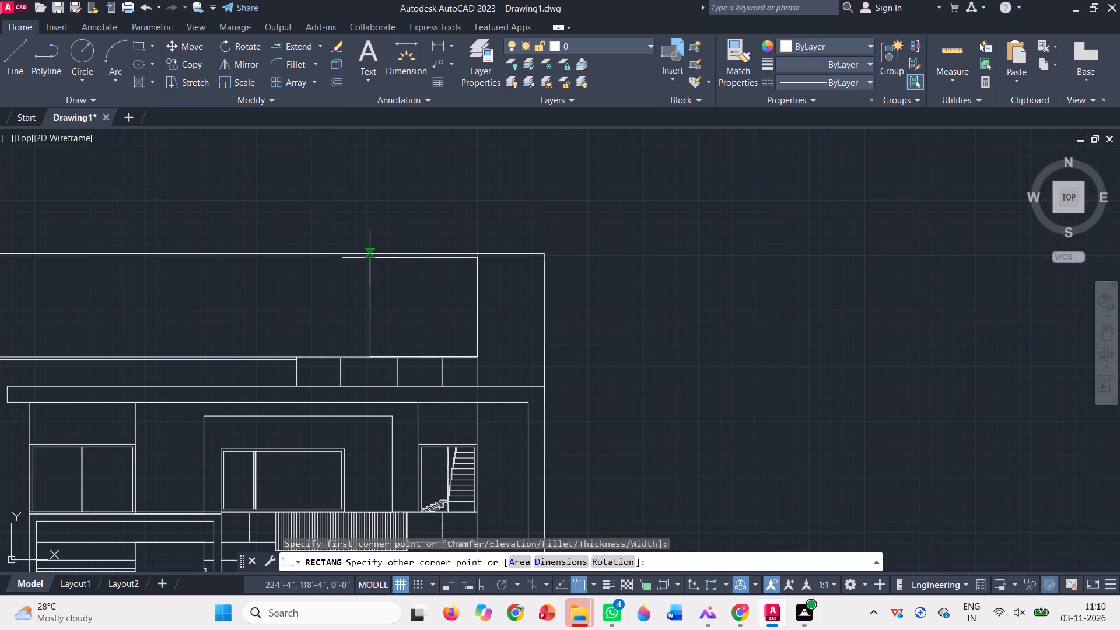
click(370, 258)
Draw a smaller rectangle inside the new one, sharing its lower-right corner and stopping short of its top and left edges.
scroll(377, 295, down, 1)
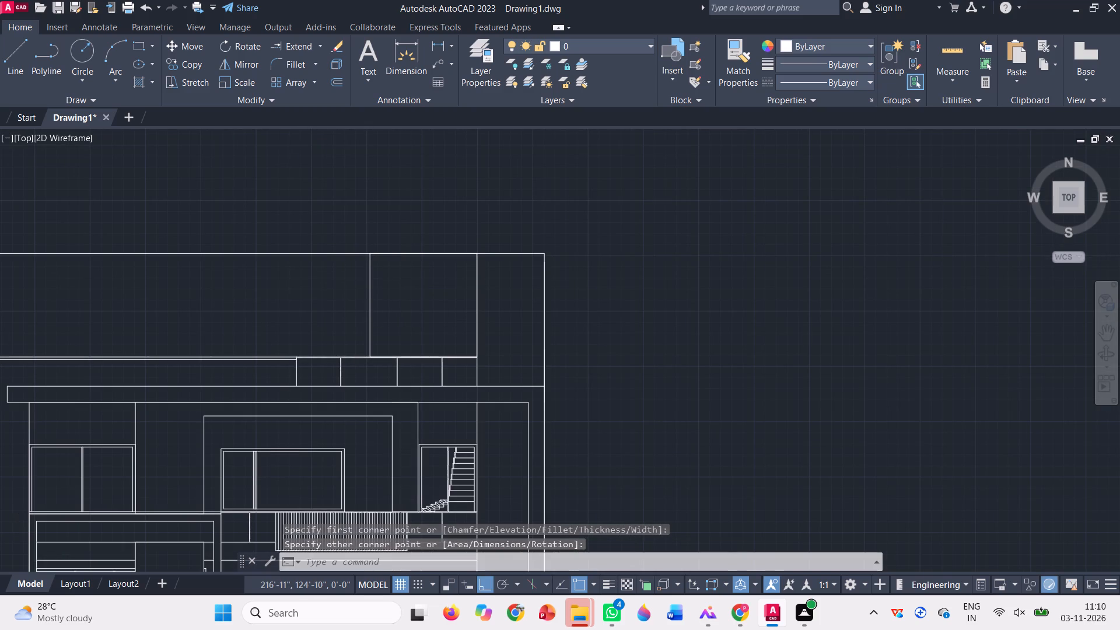
click(139, 51)
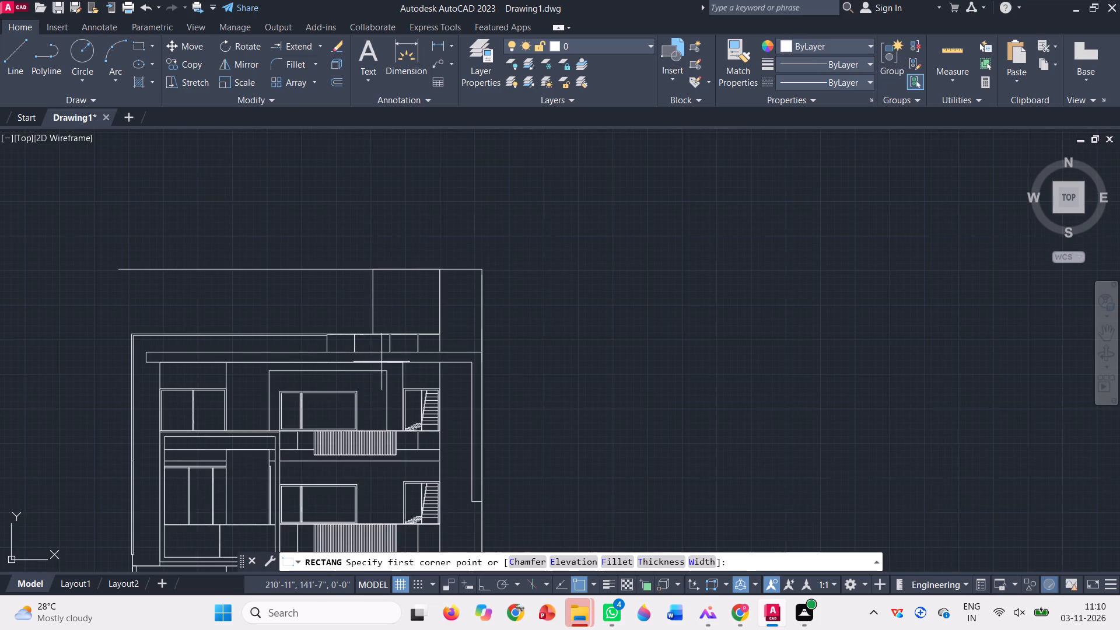
scroll(433, 331, up, 4)
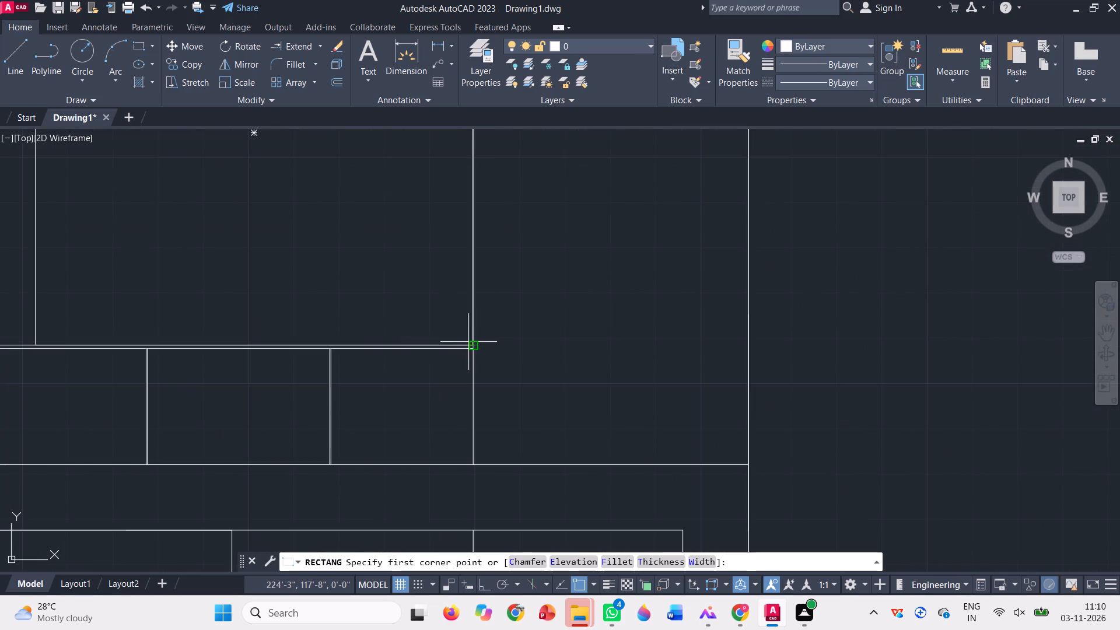
click(470, 344)
scroll(397, 344, down, 2)
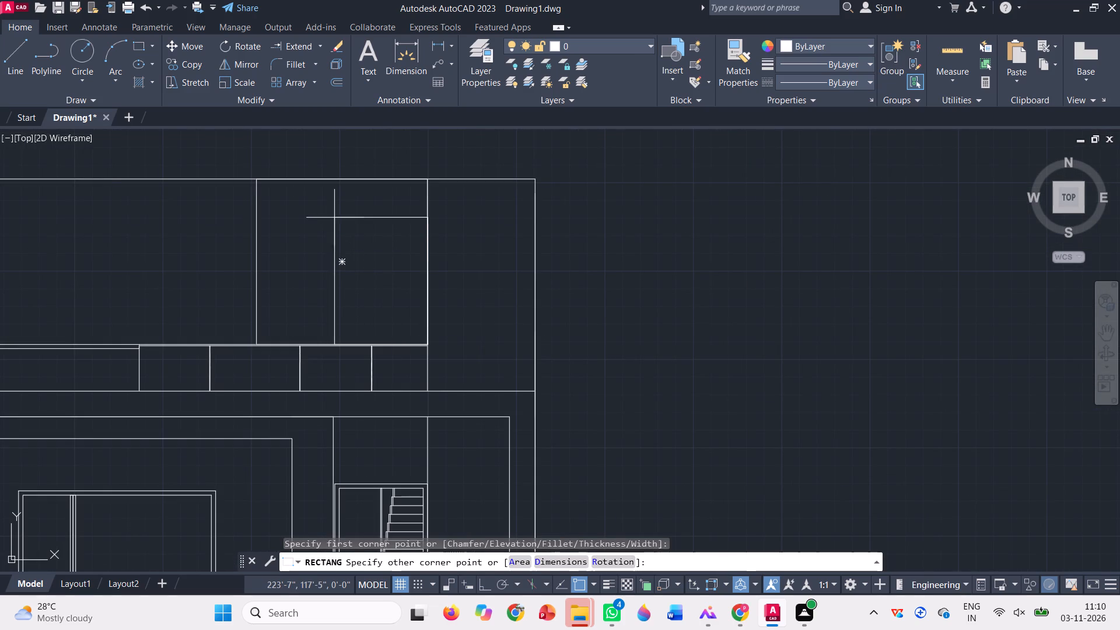
click(329, 211)
Offset the smaller rectangle 2" inward to form a double-line frame.
click(334, 79)
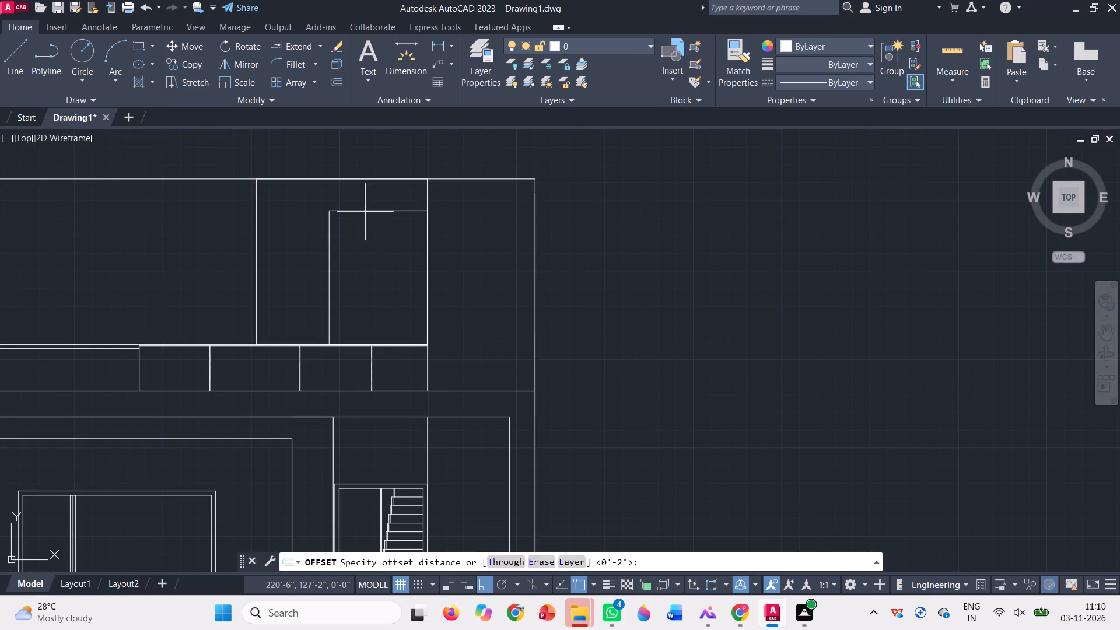
key(space)
click(328, 267)
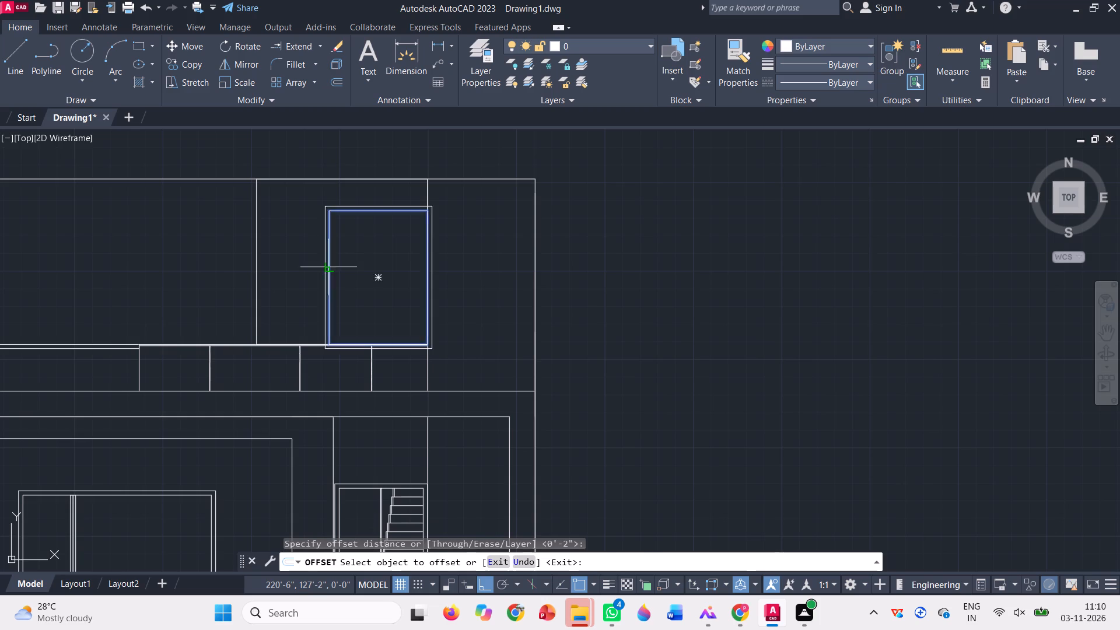
click(358, 272)
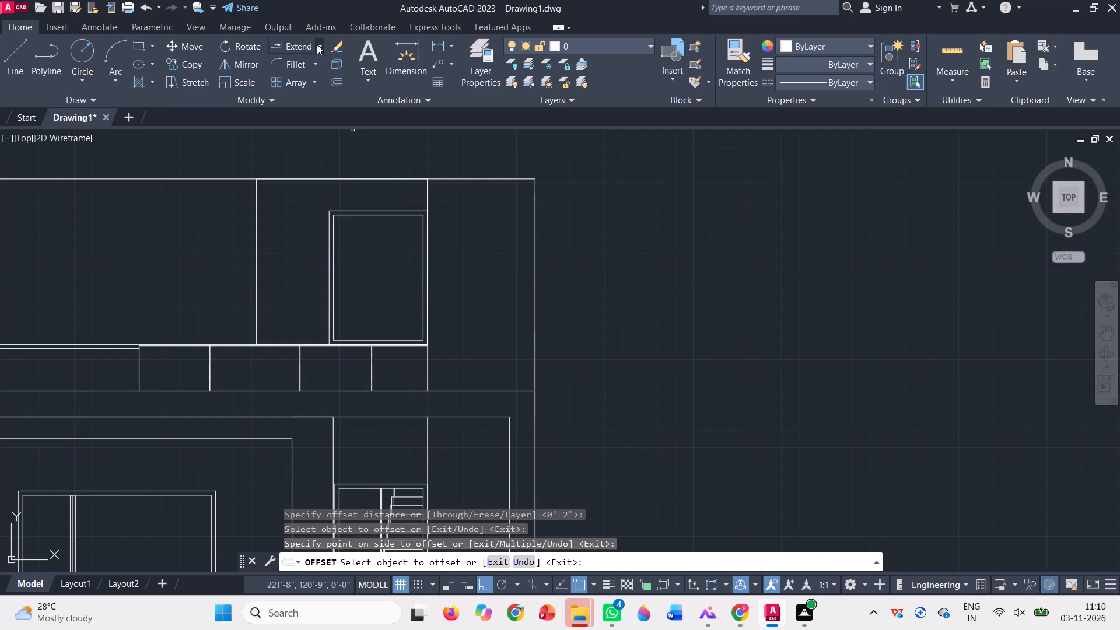
Trim away the bottom edge of the inner frame rectangle.
click(317, 44)
click(306, 69)
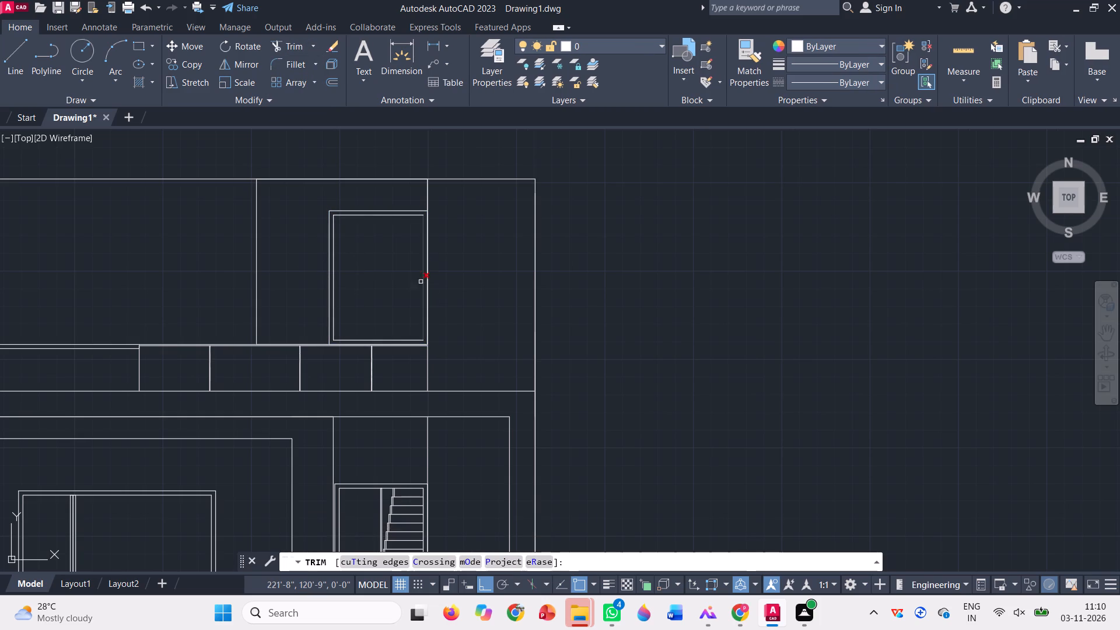
scroll(402, 312, up, 2)
click(378, 360)
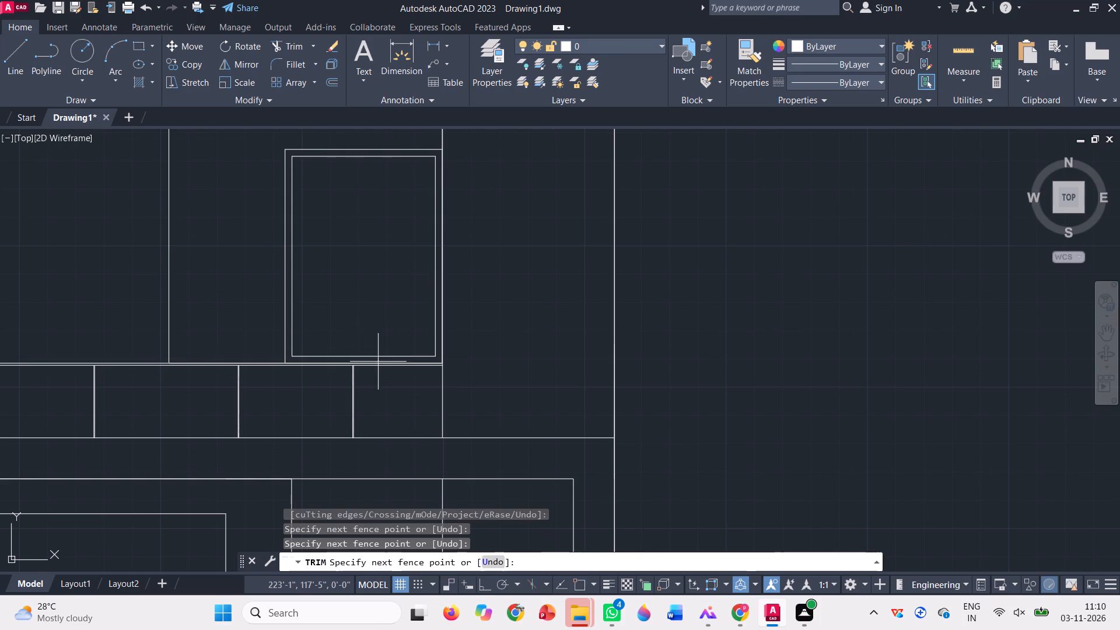
click(378, 336)
key(Escape)
Extend both vertical sides of the inner door frame down to the railing's top line.
click(311, 47)
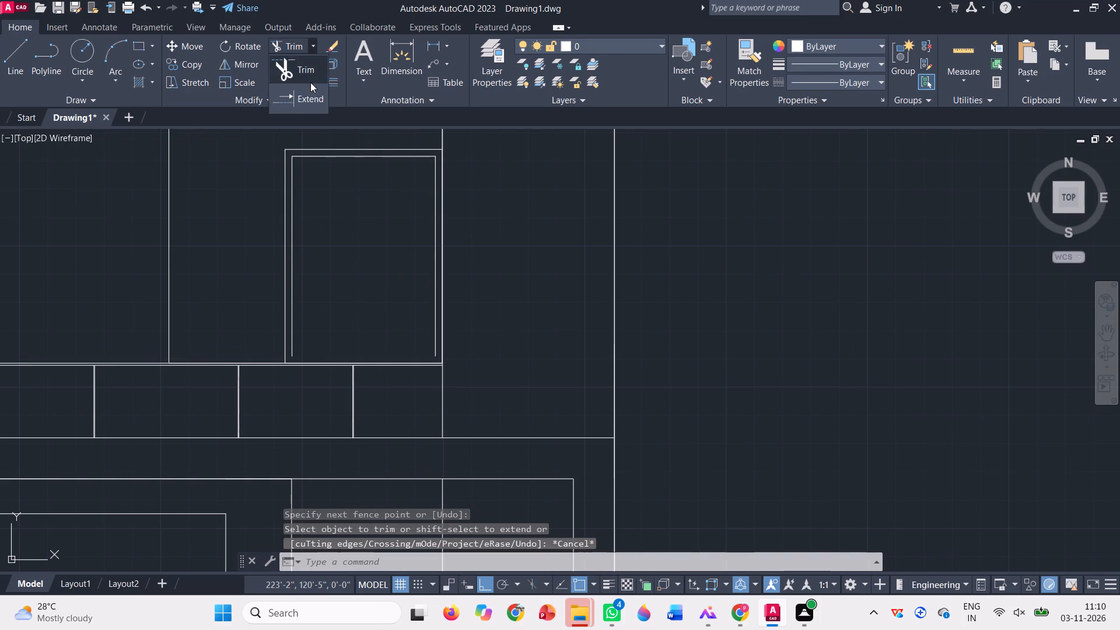
click(305, 105)
click(289, 328)
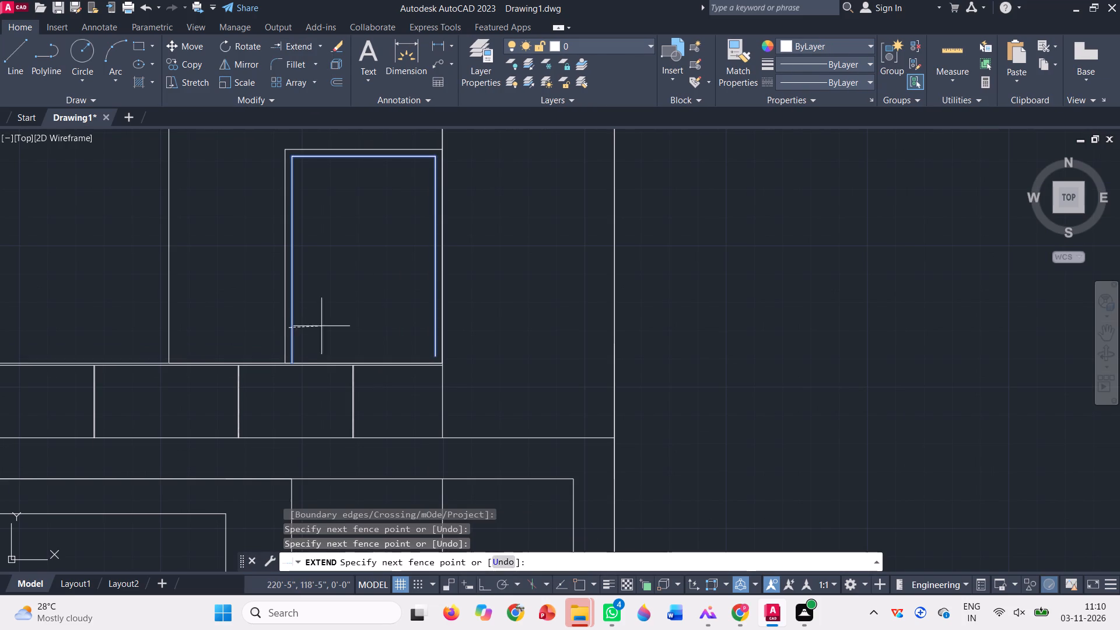
scroll(444, 344, up, 2)
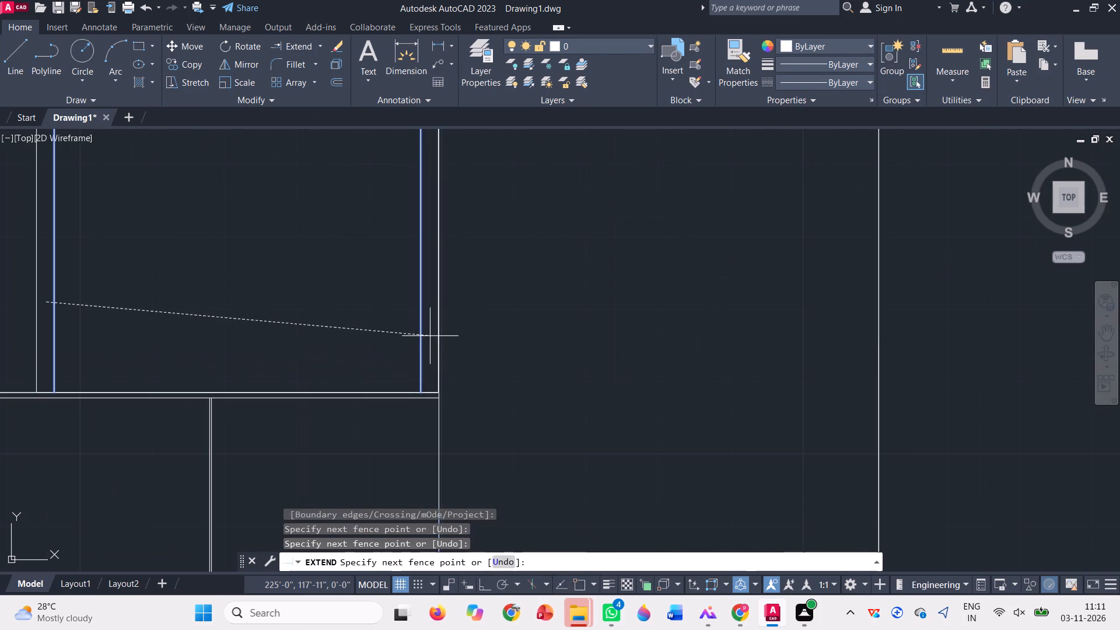
click(430, 336)
scroll(428, 336, down, 2)
key(Escape)
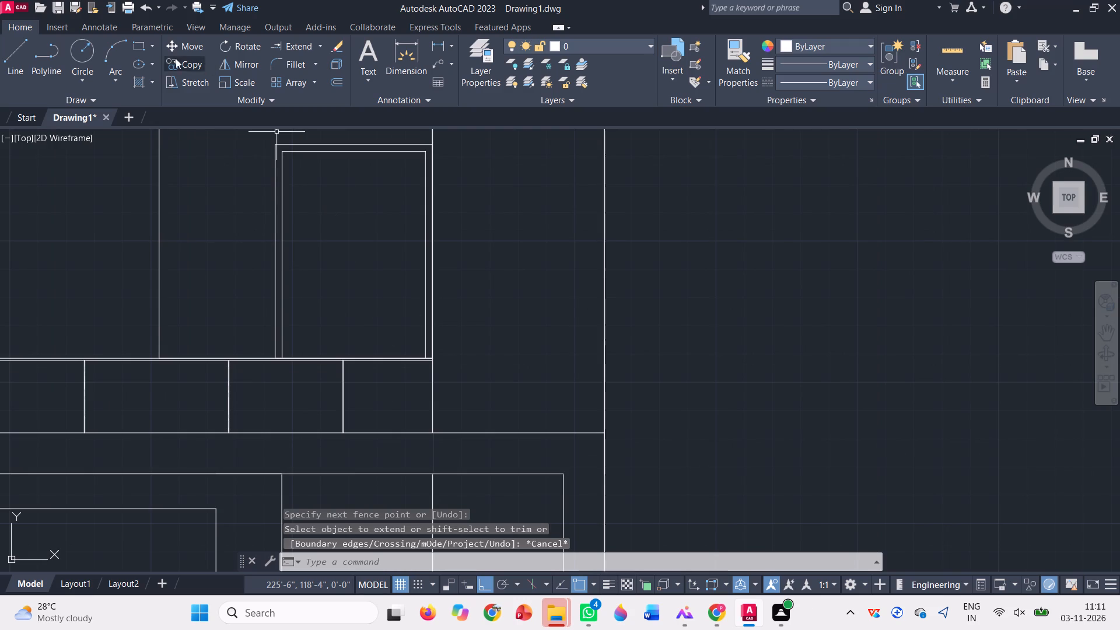
Draw a thin full-height rectangle as a central mullion, starting from the midpoint of the inner frame's top edge.
click(136, 45)
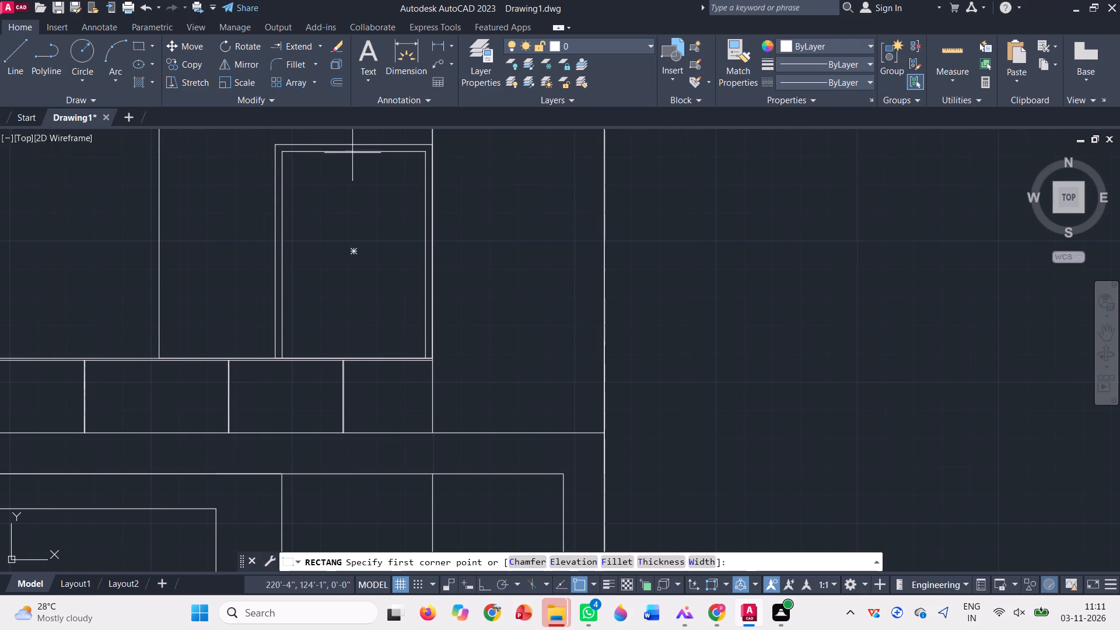
click(353, 151)
scroll(372, 345, up, 3)
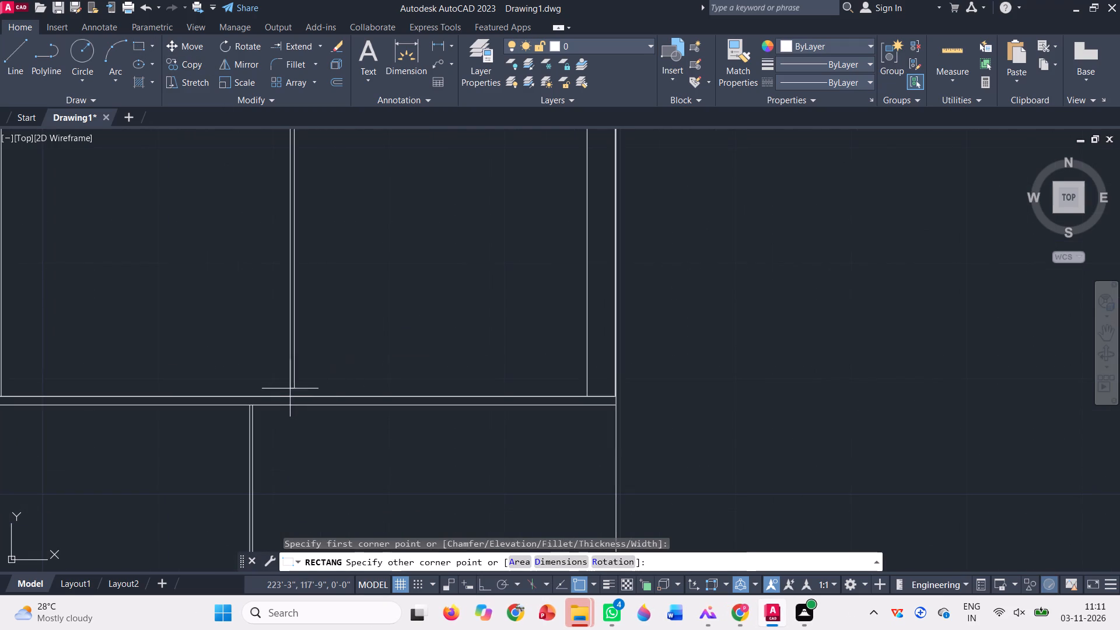
scroll(296, 390, up, 3)
click(304, 421)
scroll(359, 438, down, 4)
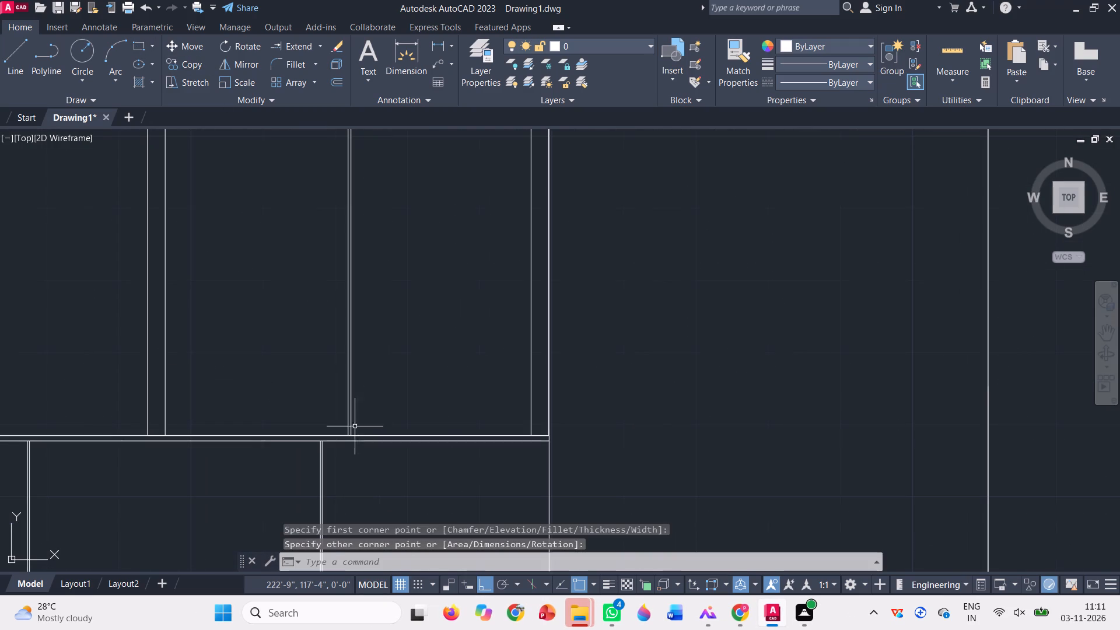
Move the mullion rectangle sideways by half its width, using its top-edge midpoint as the base point.
click(377, 301)
click(289, 251)
text(m)
key(space)
scroll(386, 258, down, 2)
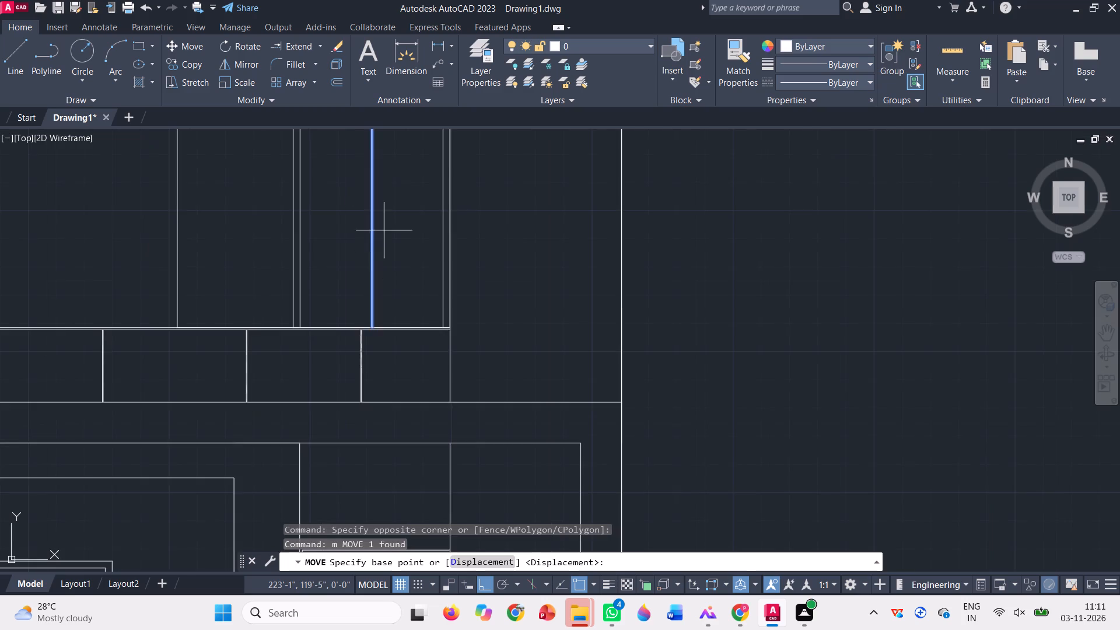
scroll(360, 287, down, 2)
scroll(370, 208, up, 4)
scroll(332, 310, up, 4)
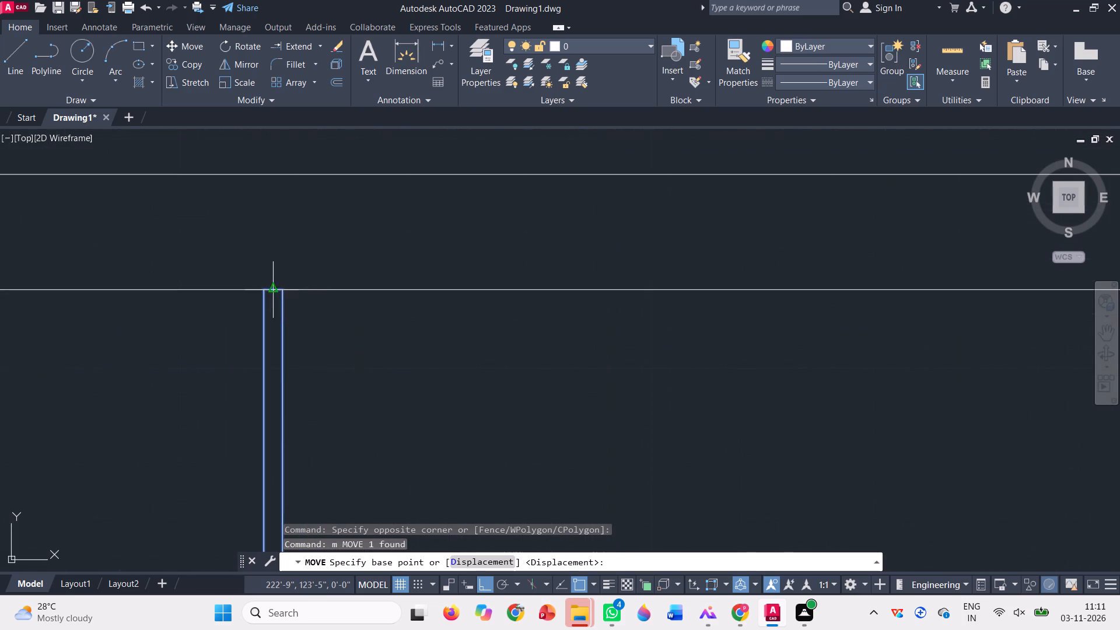
click(272, 286)
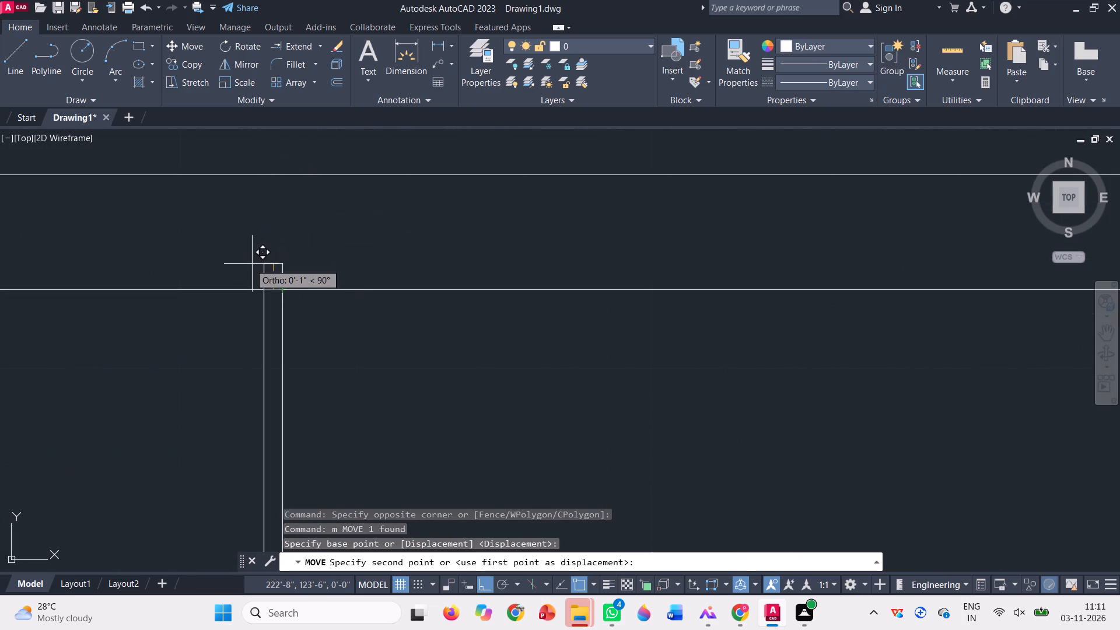
click(281, 286)
Draw a thin roof slab rectangle above the stair block, from the outer right vertical's top to just past the block's left side.
scroll(335, 283, down, 4)
scroll(365, 325, down, 3)
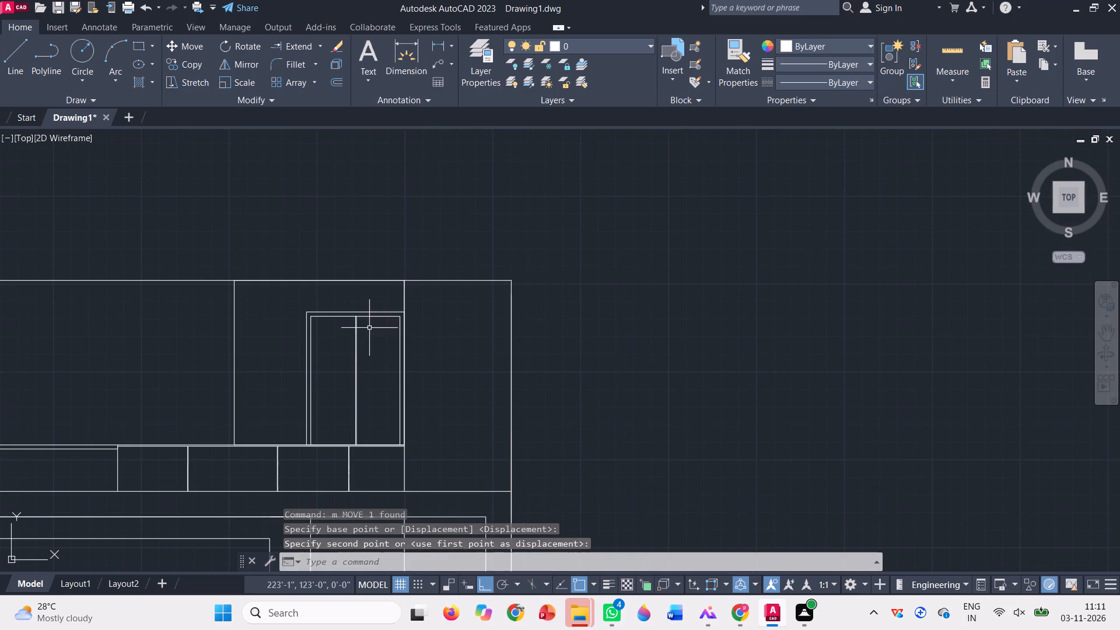
scroll(369, 325, down, 1)
scroll(481, 346, down, 2)
scroll(395, 342, up, 2)
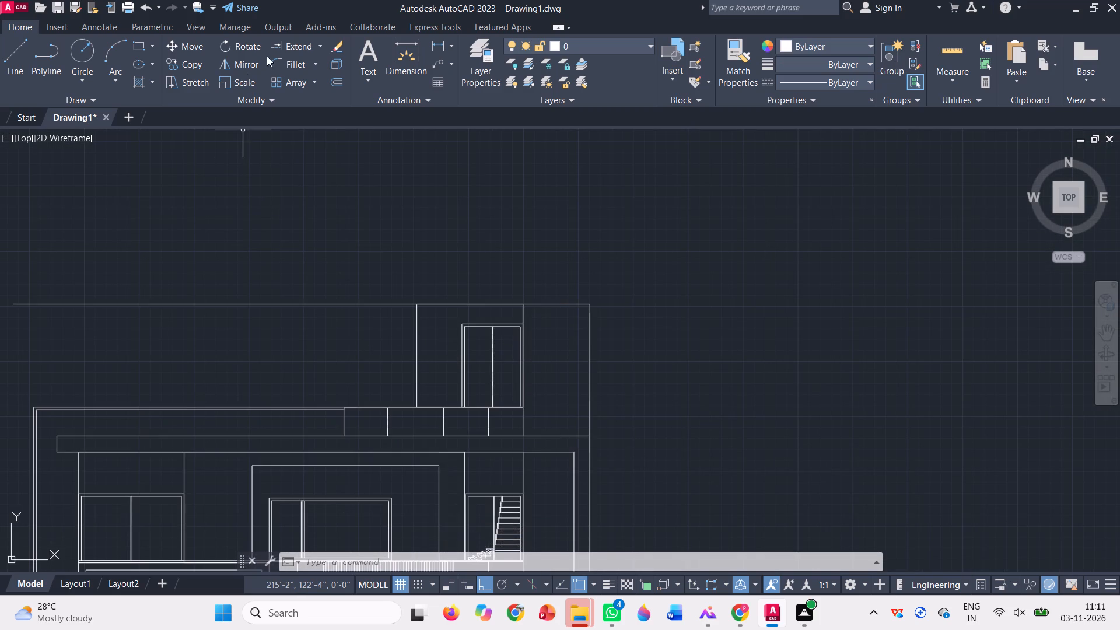
click(138, 45)
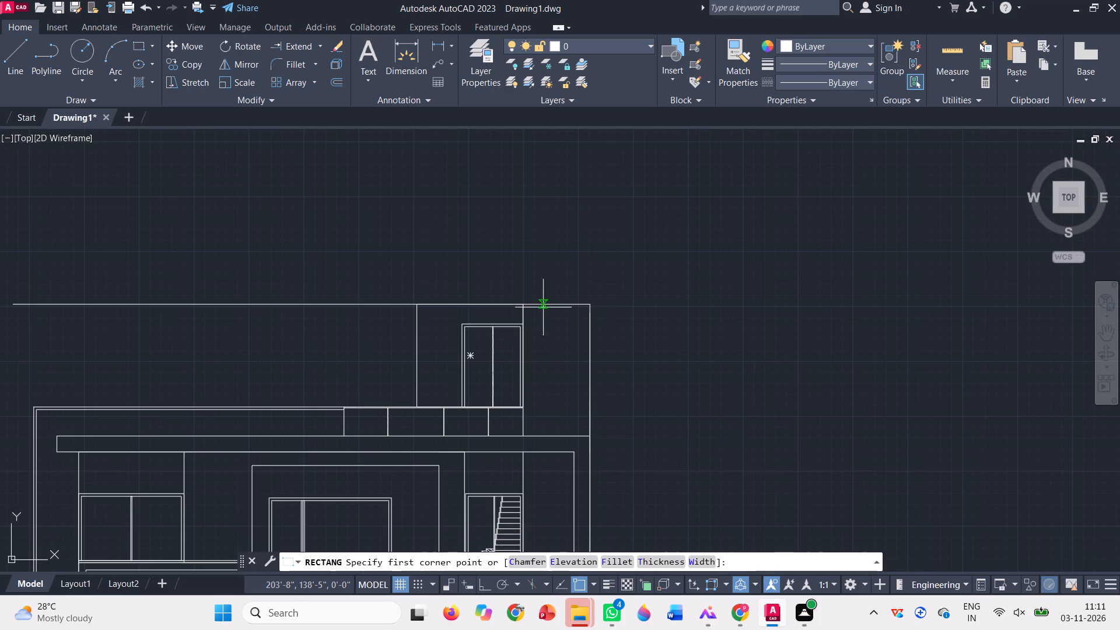
click(592, 300)
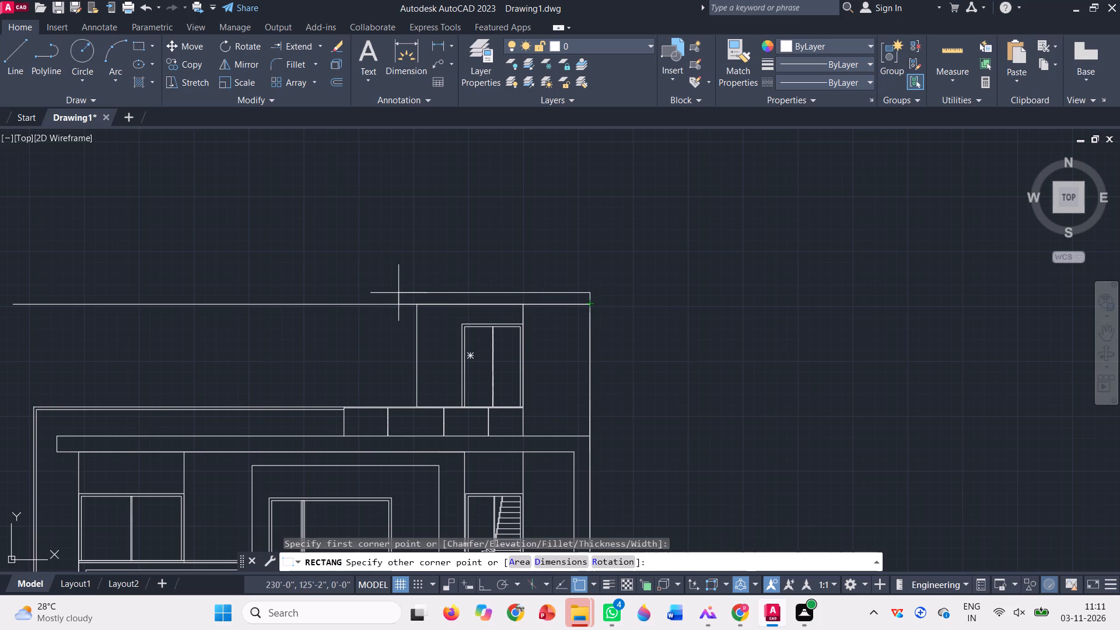
click(398, 293)
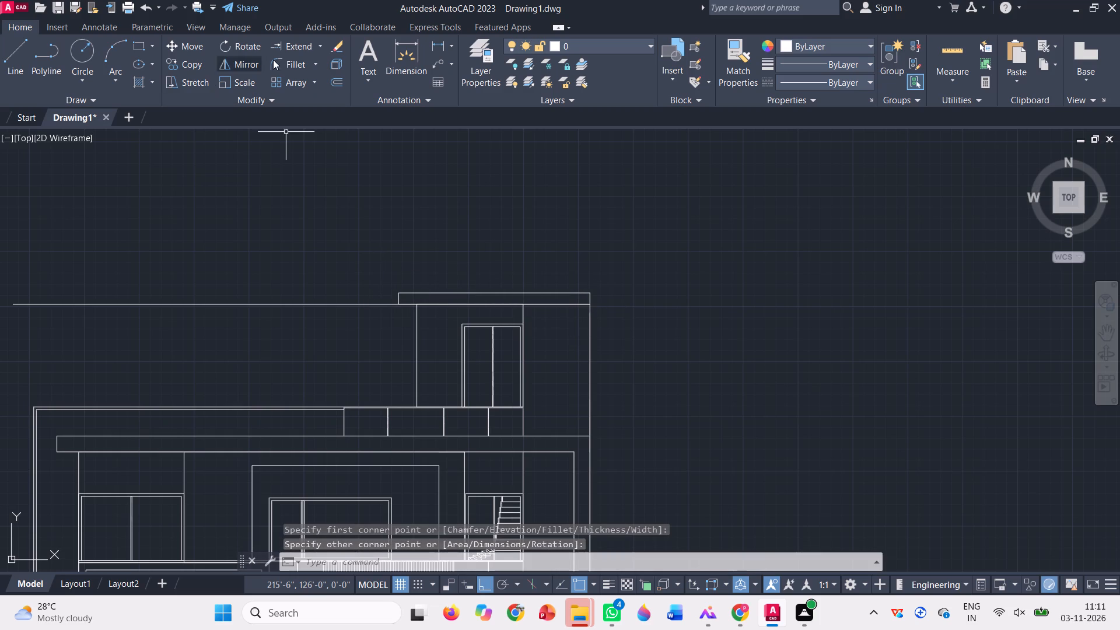
Draw a long horizontal line above the roof slab, running past the outer right vertical and well beyond the slab's left end.
click(303, 47)
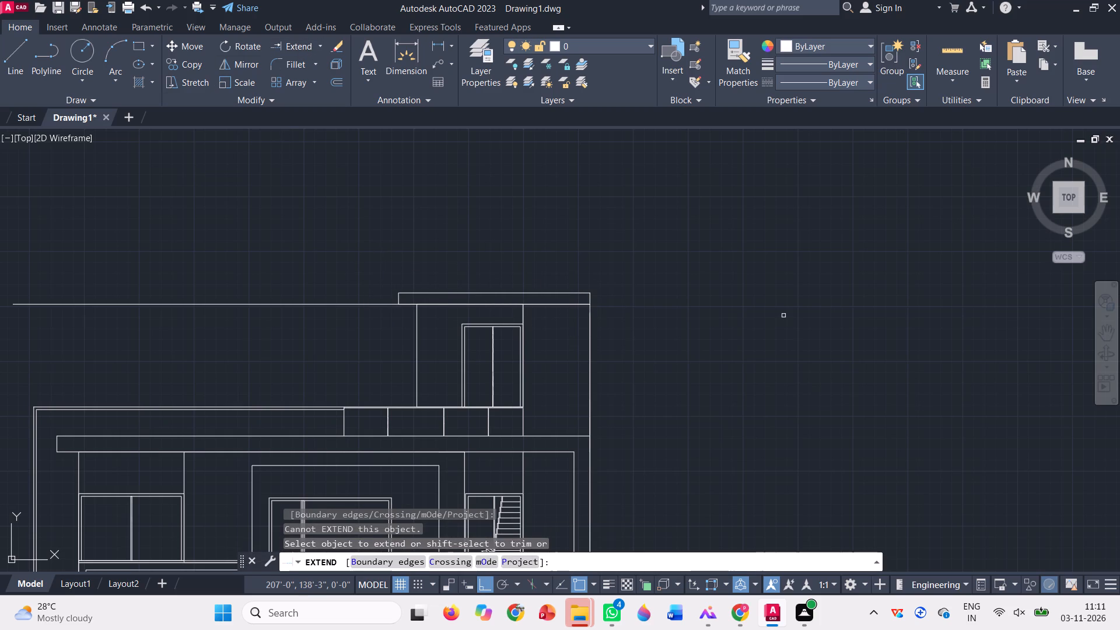
key(Escape)
key(l)
key(Return)
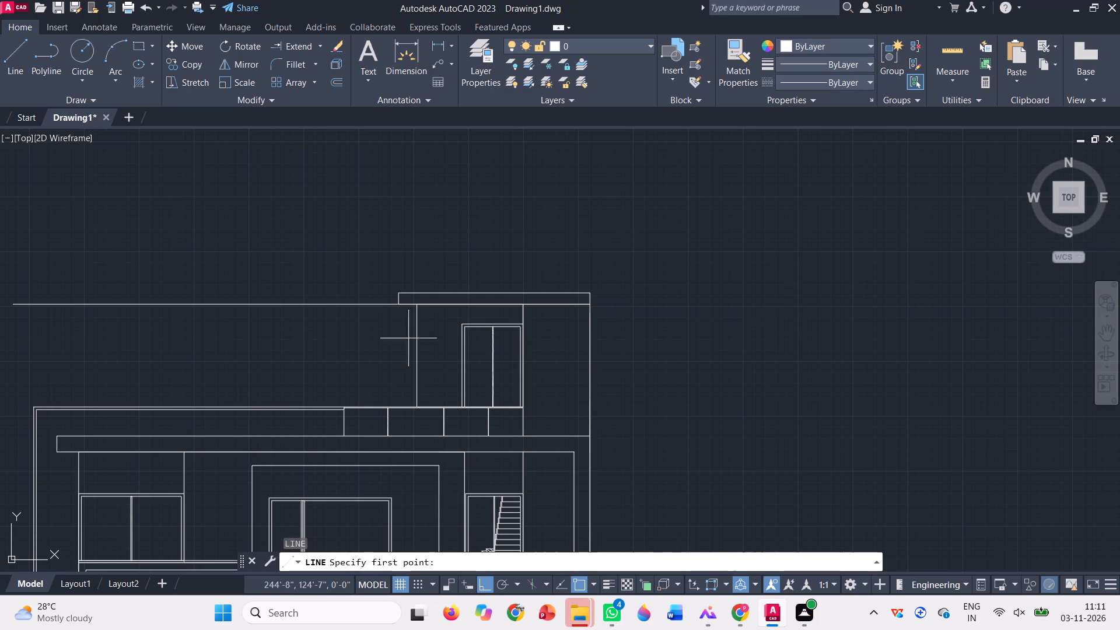
click(633, 261)
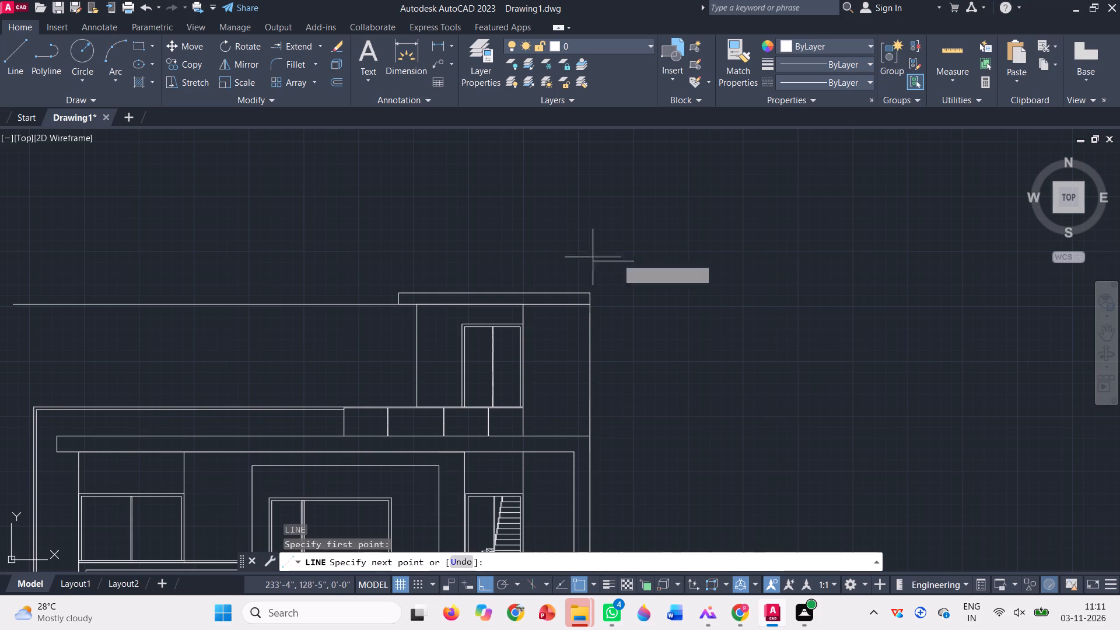
click(190, 187)
key(space)
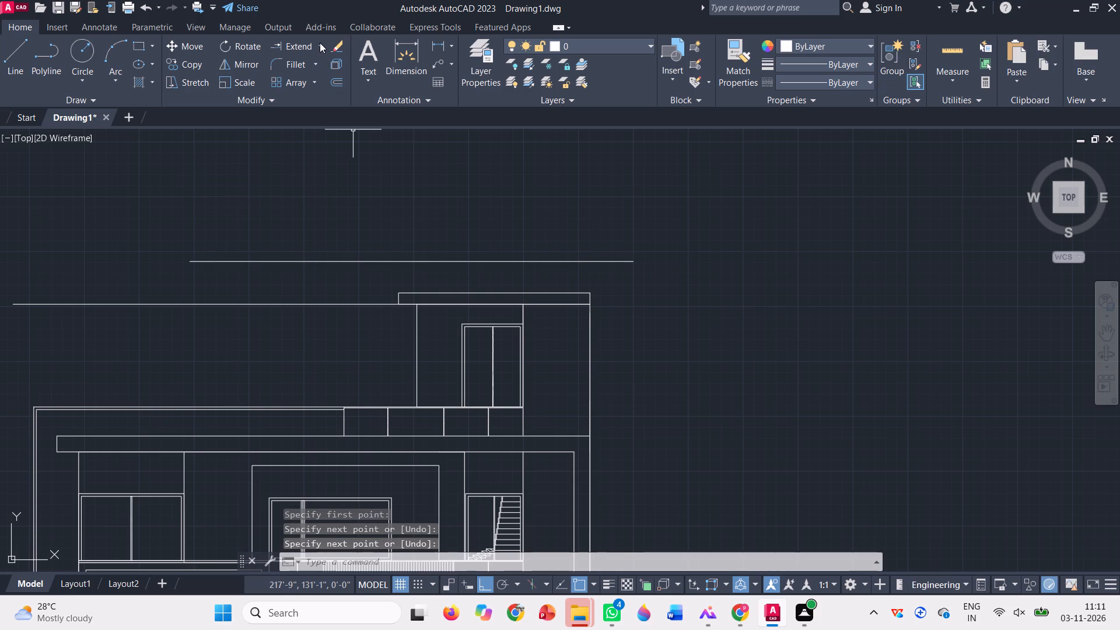
Extend the outer right vertical line up to the new horizontal line, and try extending the stair block's right edge too.
click(297, 45)
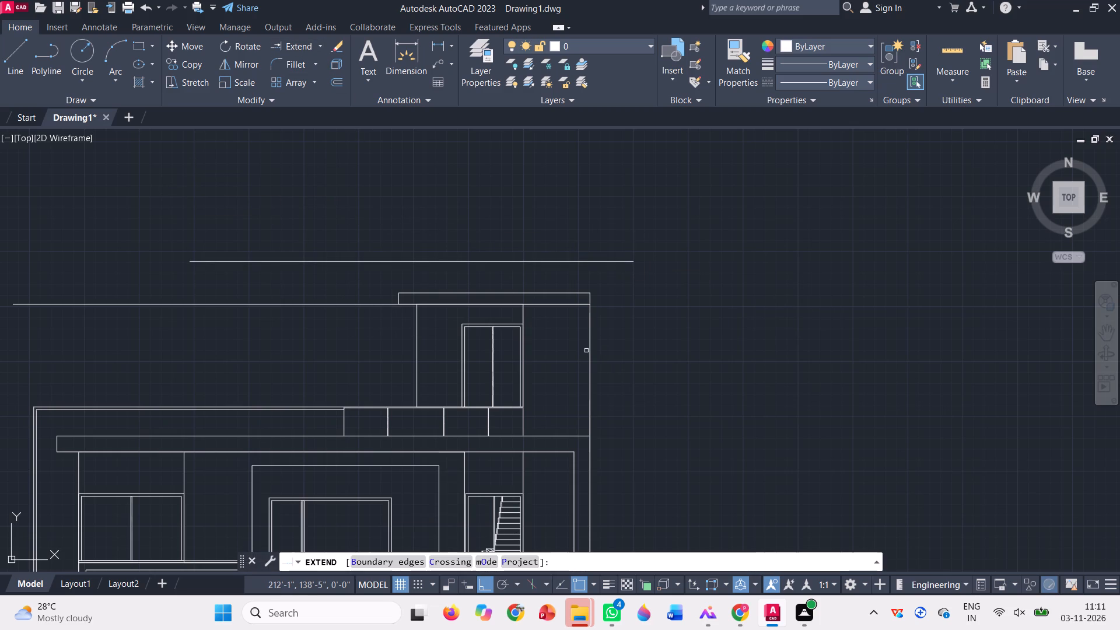
click(591, 353)
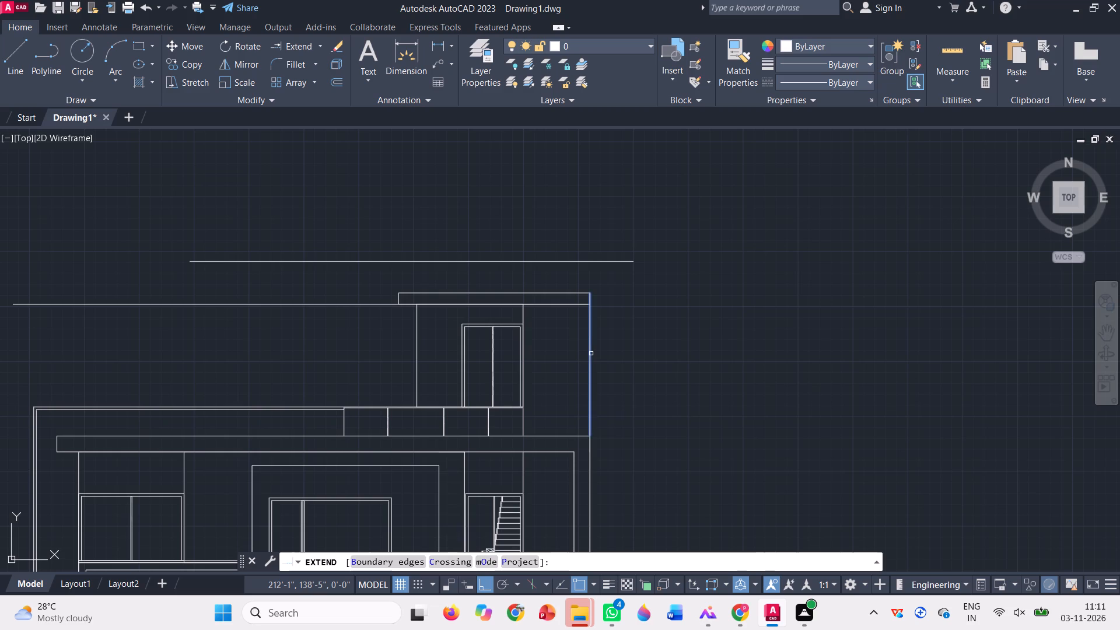
click(591, 353)
click(591, 353)
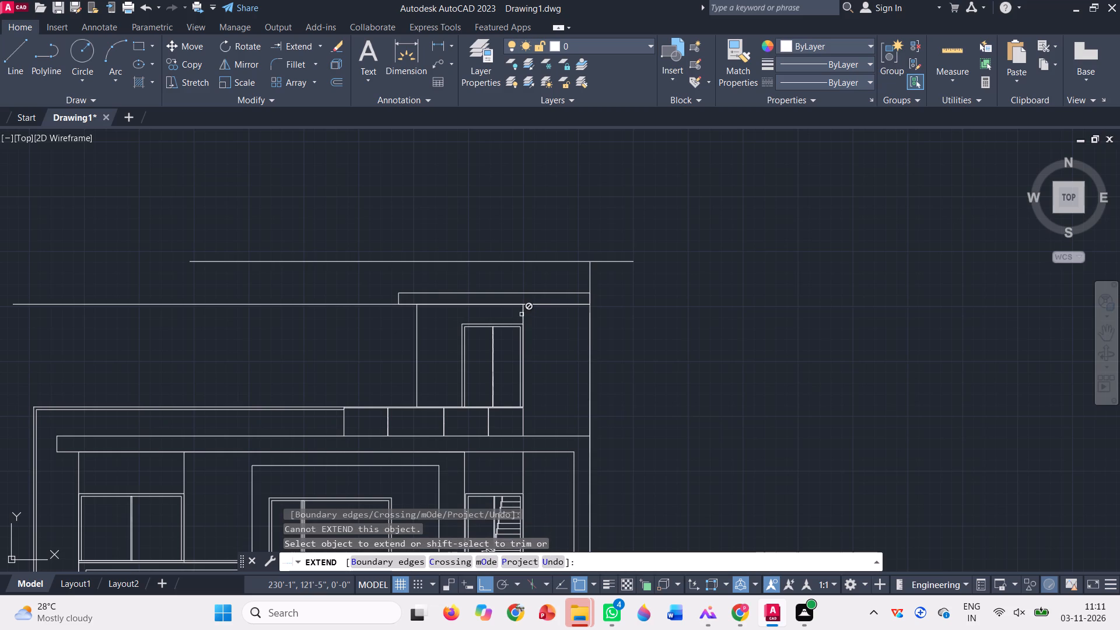
click(521, 314)
scroll(526, 317, up, 3)
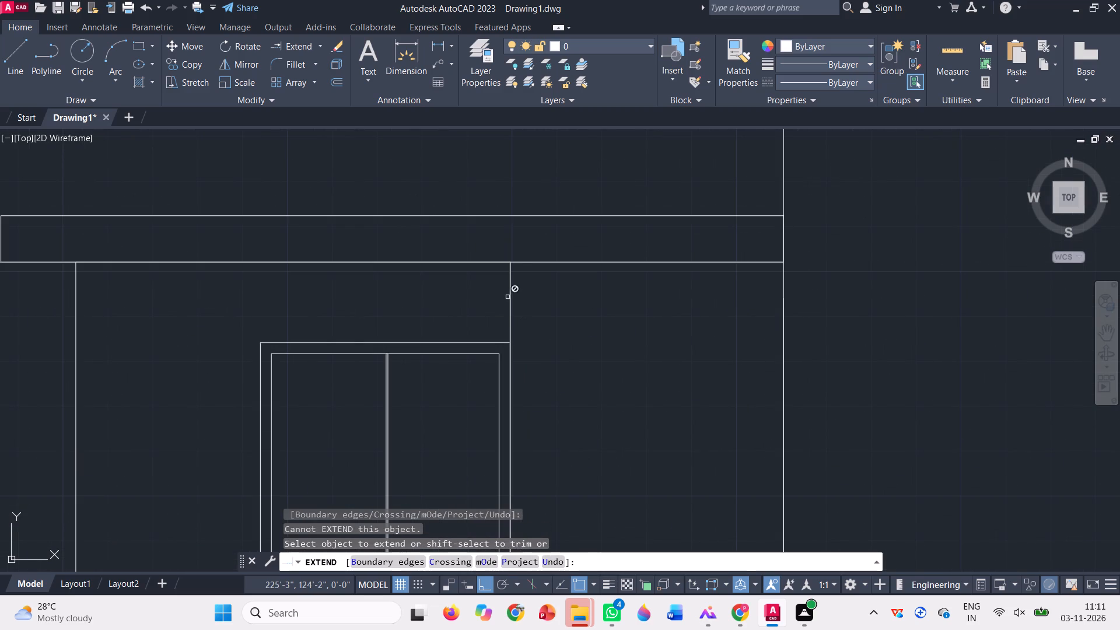
scroll(518, 348, down, 3)
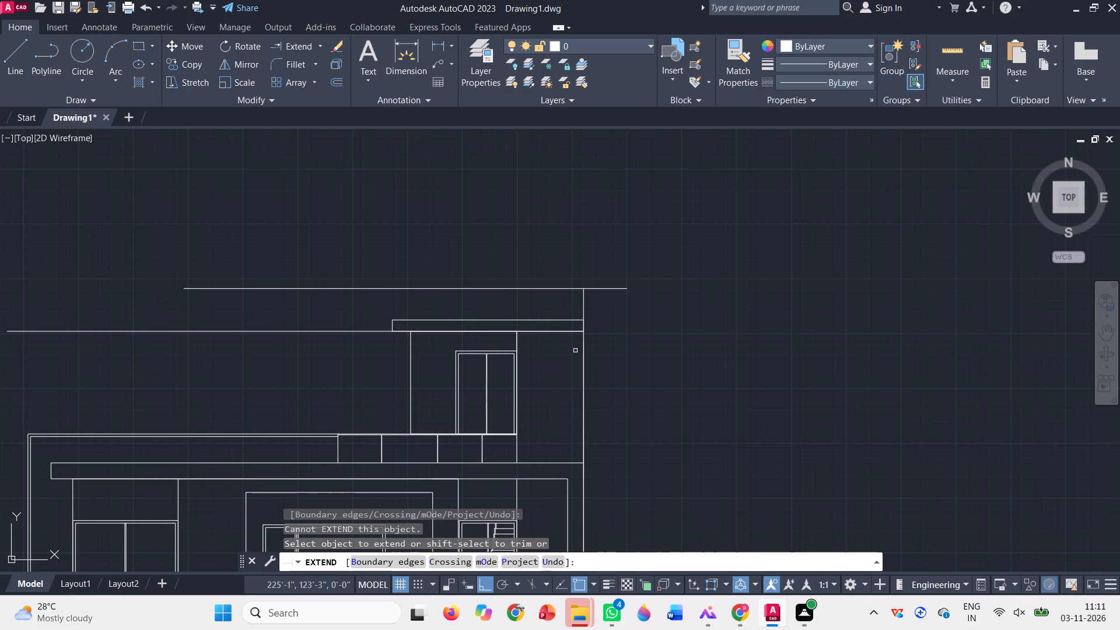
key(Escape)
Draw a vertical line from the stair block's top right corner through the roof slab up to the upper horizontal line.
key(l)
key(Return)
scroll(516, 330, up, 3)
click(516, 330)
scroll(524, 353, down, 2)
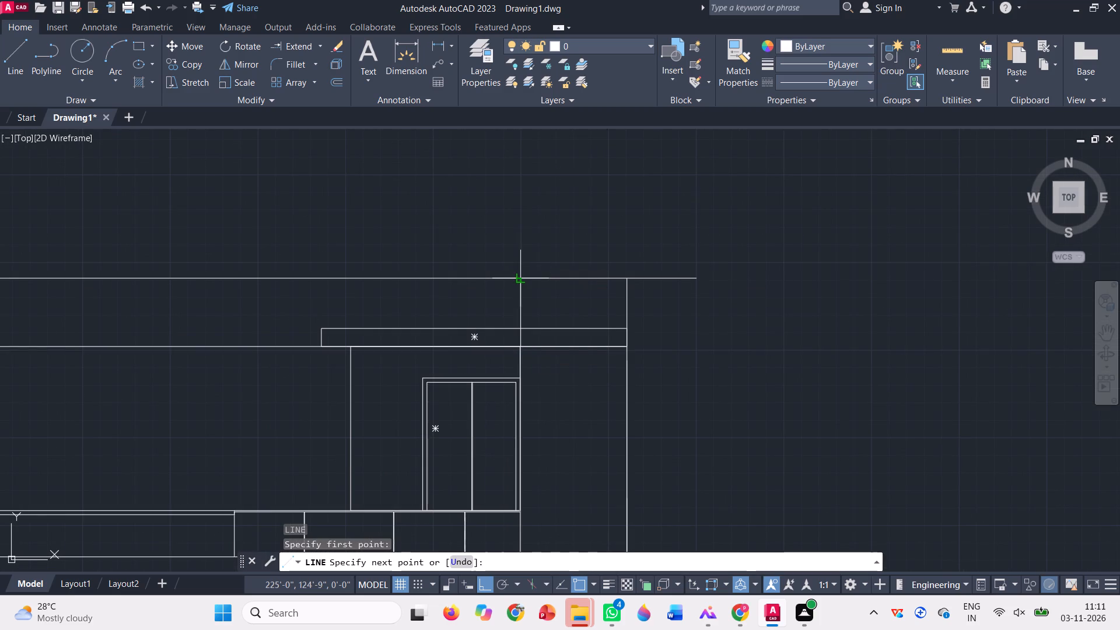
click(524, 277)
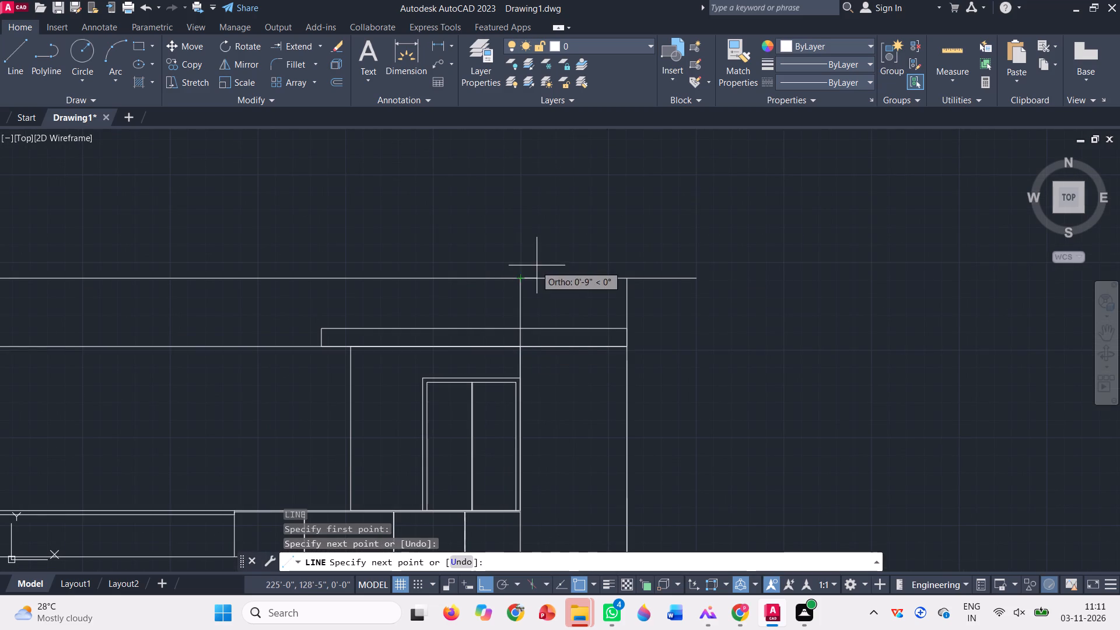
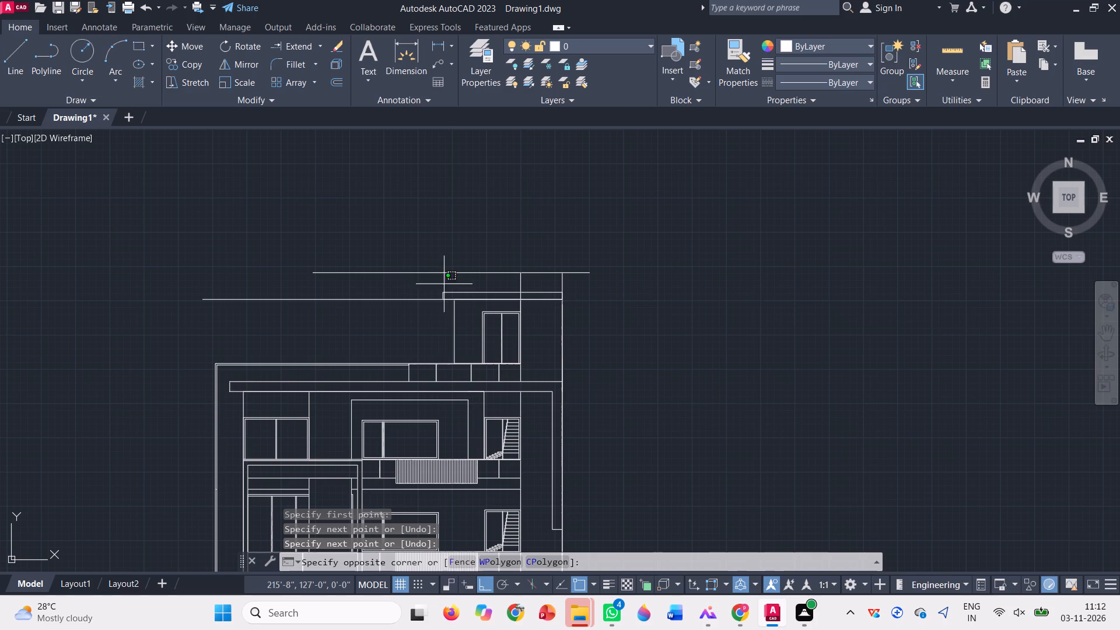
Trim the upper horizontal line and slab-level line overhanging left of the rooftop structure, and the upper line beyond the outer right vertical.
click(468, 221)
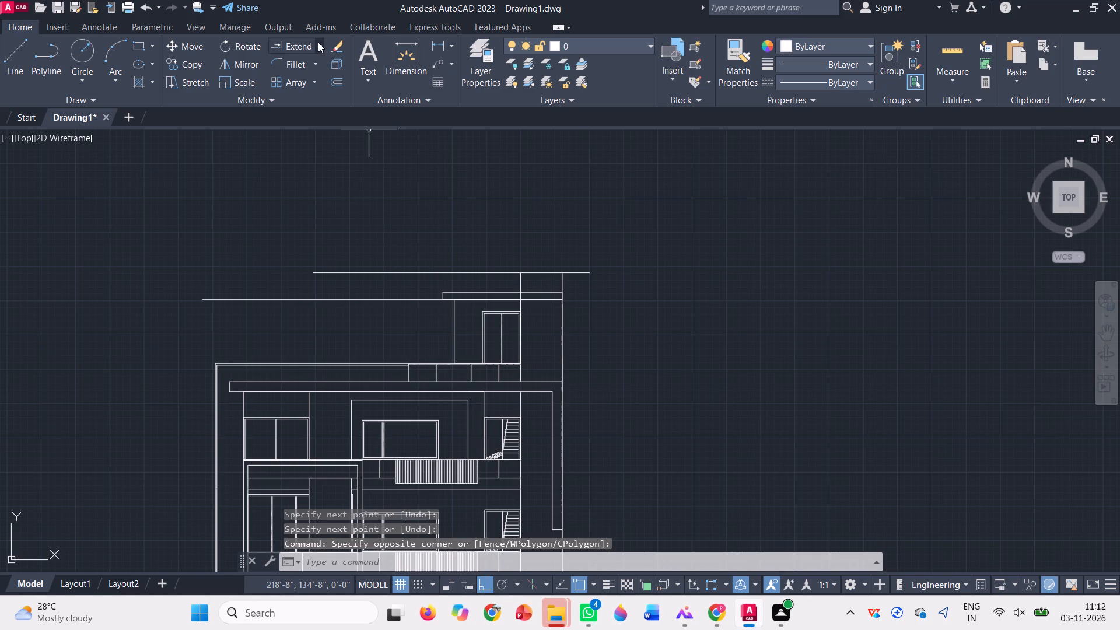
click(318, 42)
click(307, 73)
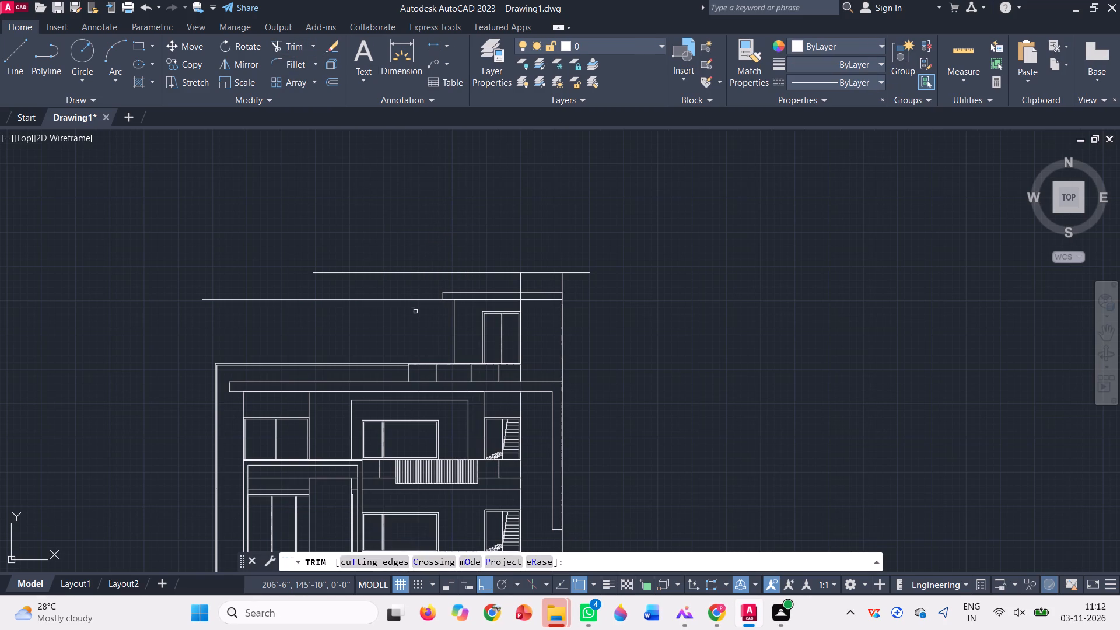
click(409, 309)
click(389, 247)
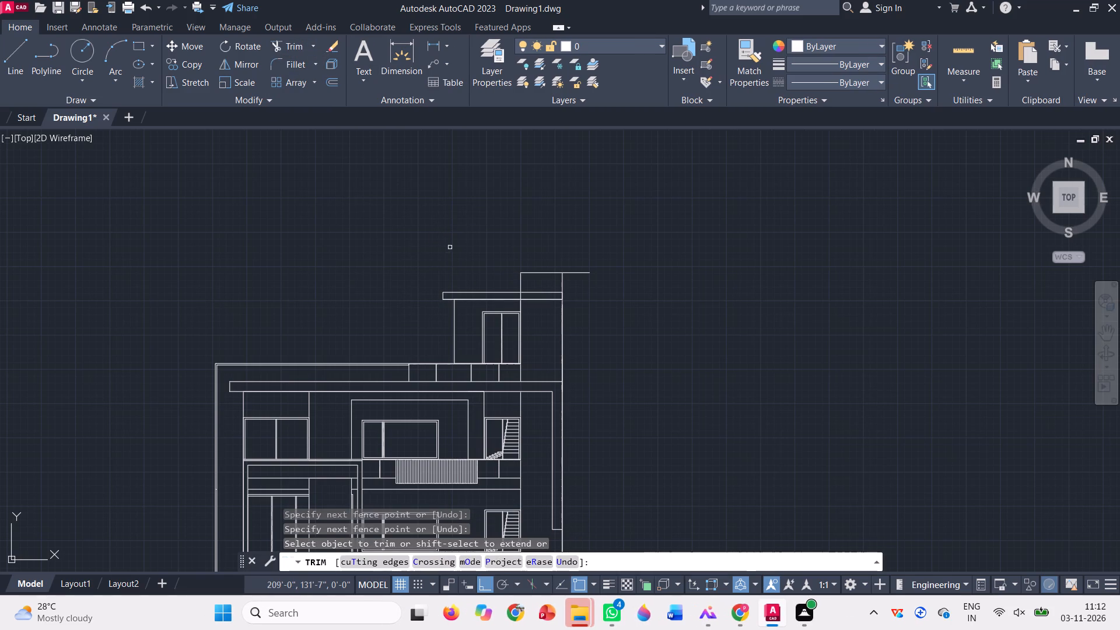
scroll(583, 260, up, 3)
click(583, 259)
click(580, 303)
click(575, 309)
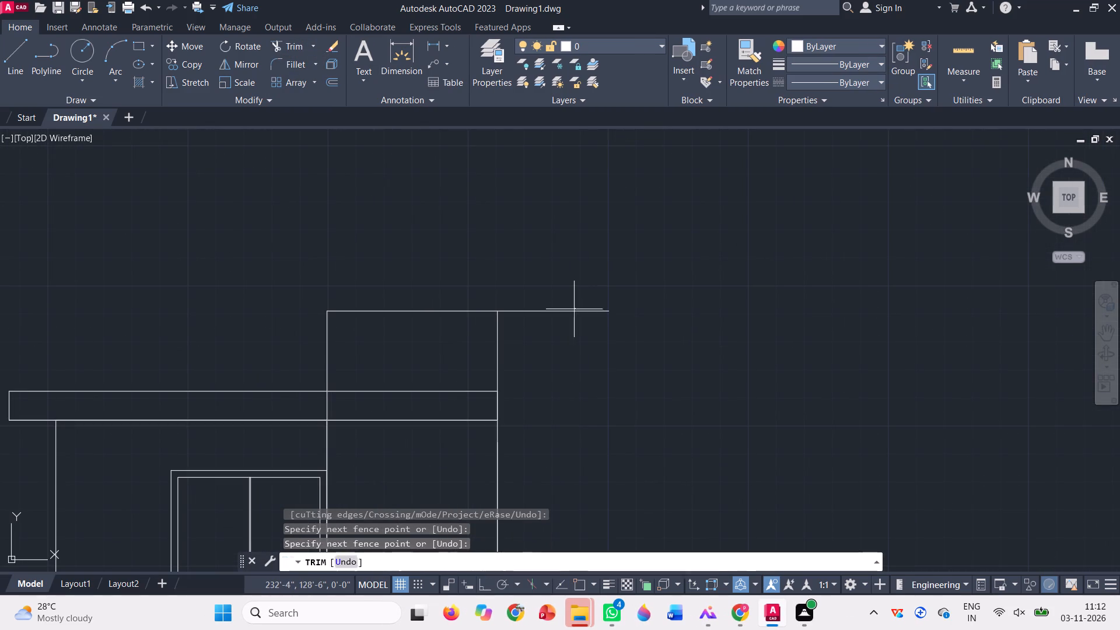
click(567, 345)
Trim the part of the side wall's left vertical that crosses the roof slab.
scroll(563, 345, down, 2)
scroll(520, 377, up, 1)
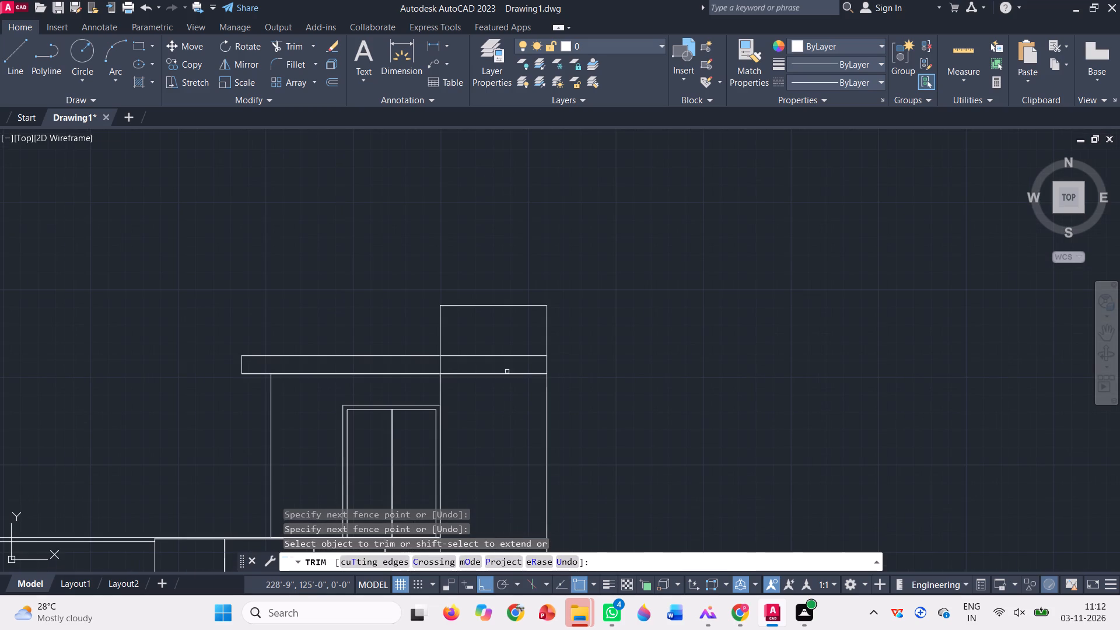
scroll(513, 344, down, 2)
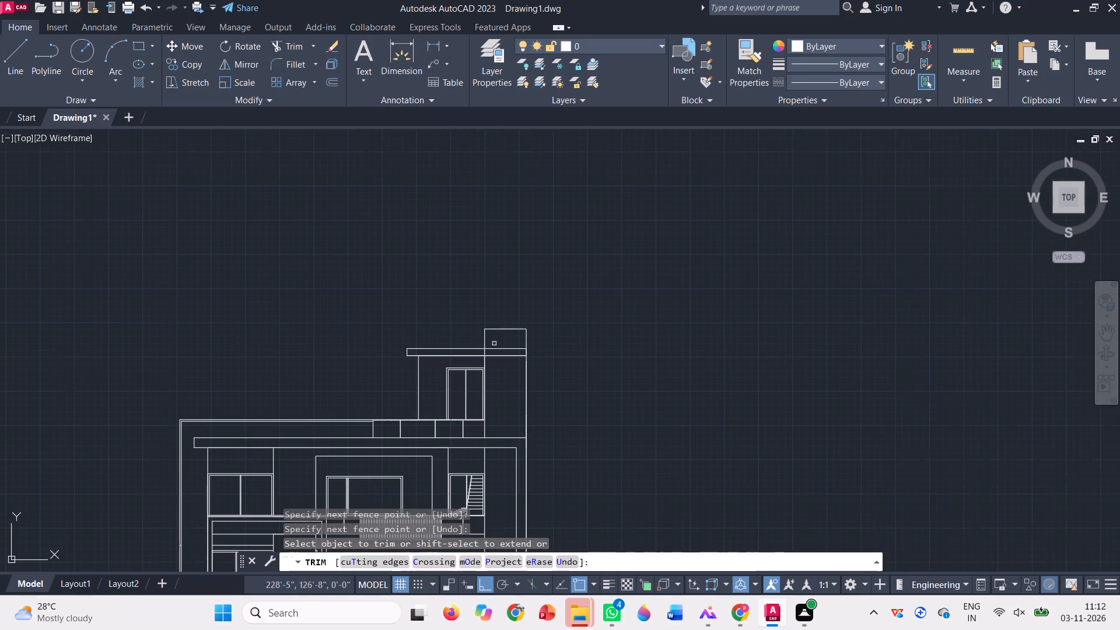
scroll(491, 353, up, 3)
click(456, 346)
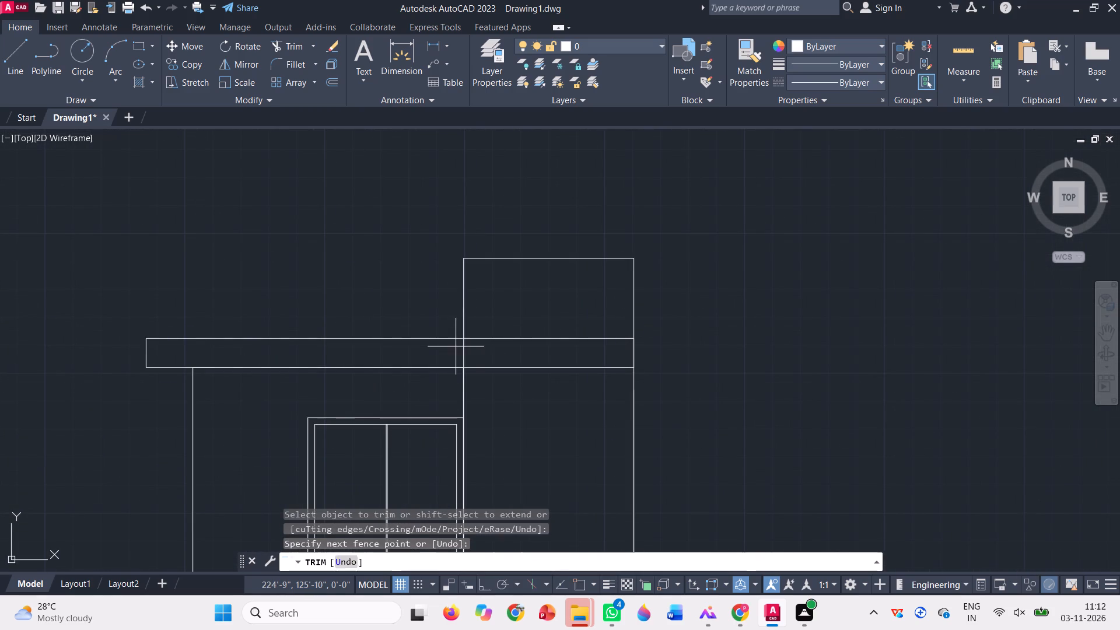
click(481, 353)
scroll(511, 326, down, 1)
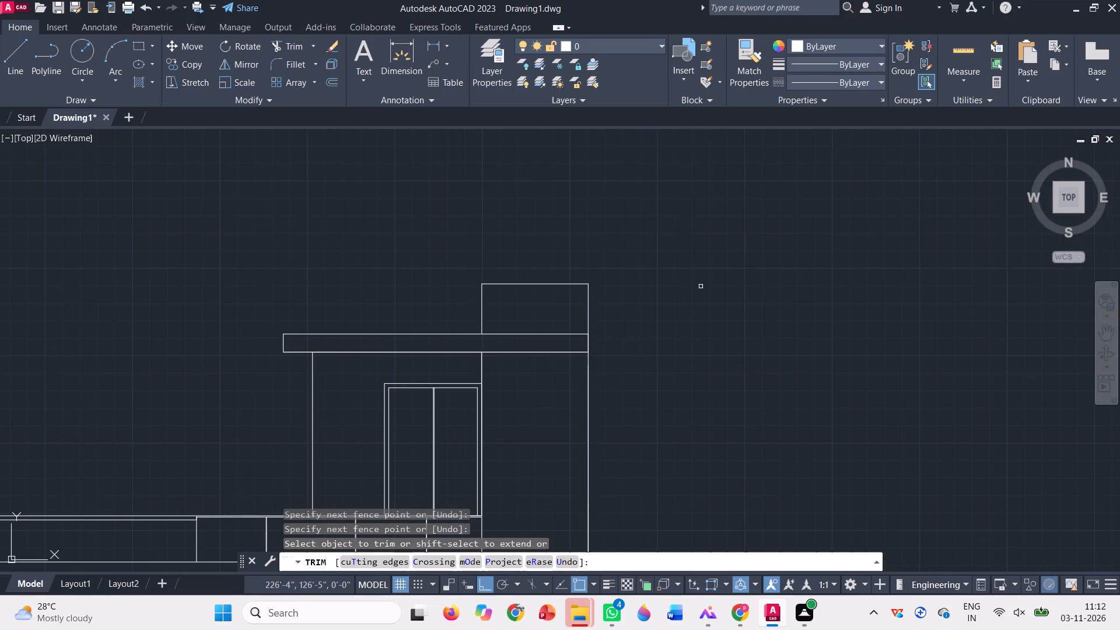
Trim the extra line along the roof slab's underside between the stair block and the outer right vertical.
scroll(701, 286, down, 2)
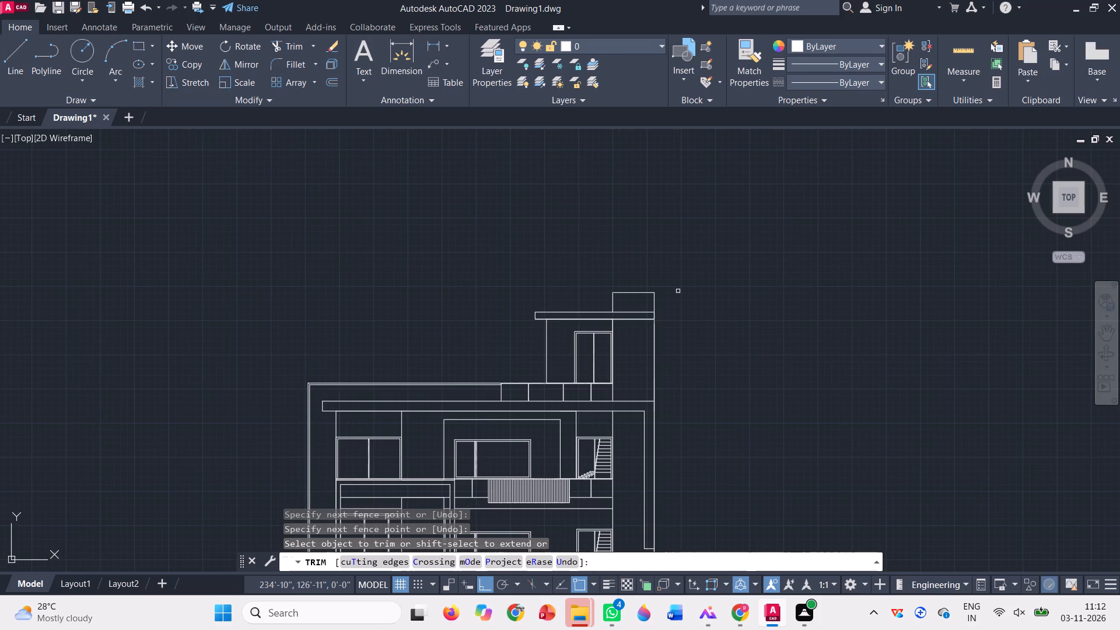
scroll(622, 337, up, 2)
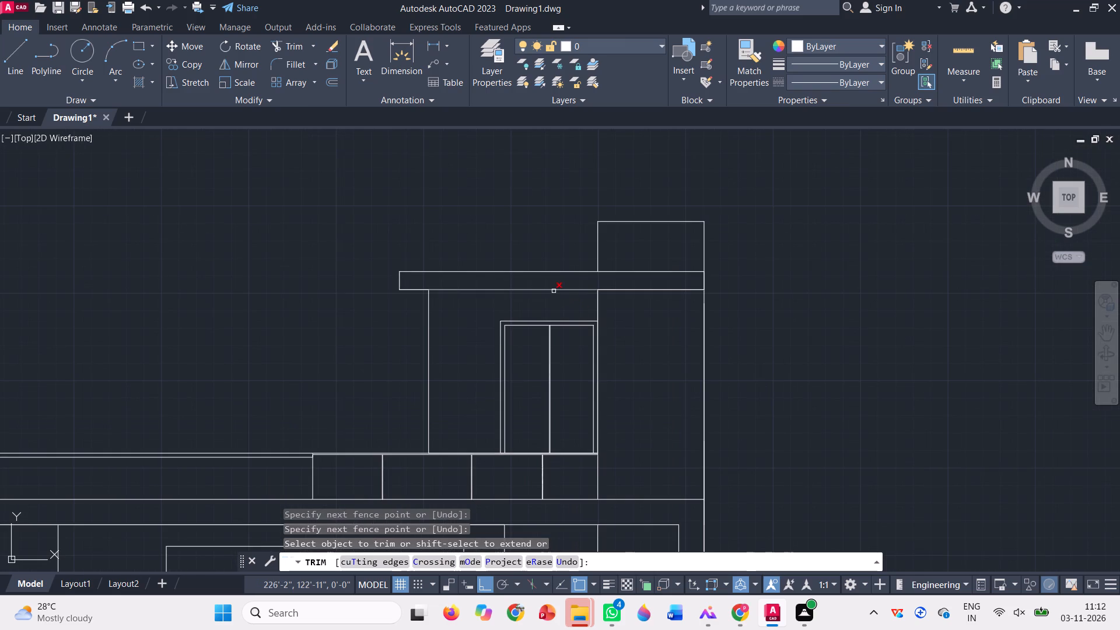
click(554, 291)
click(661, 292)
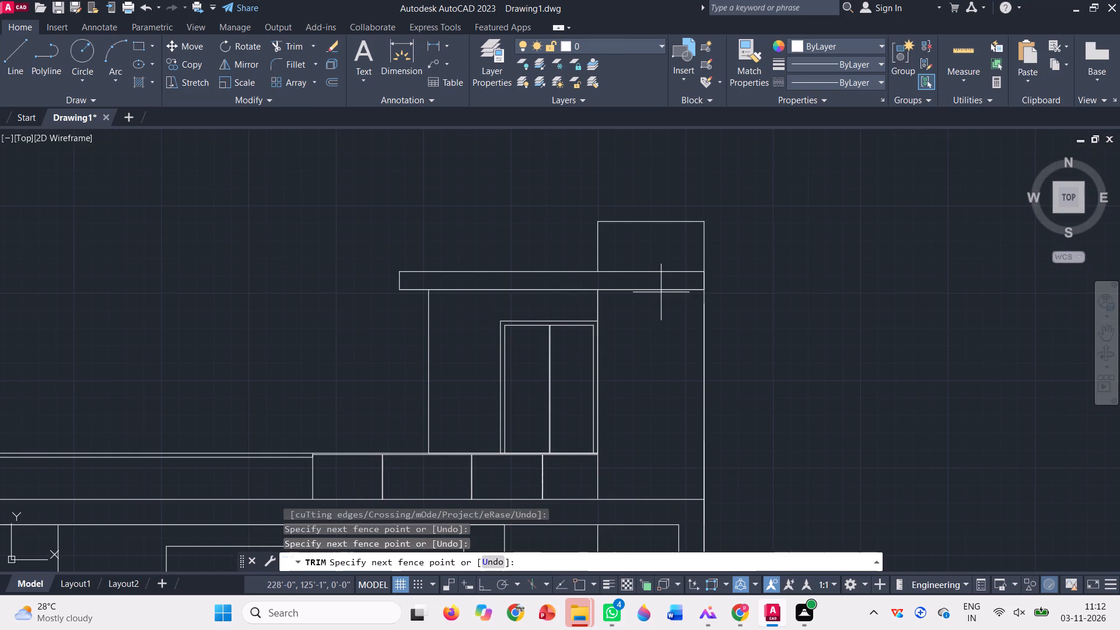
click(661, 292)
scroll(663, 293, up, 3)
click(651, 300)
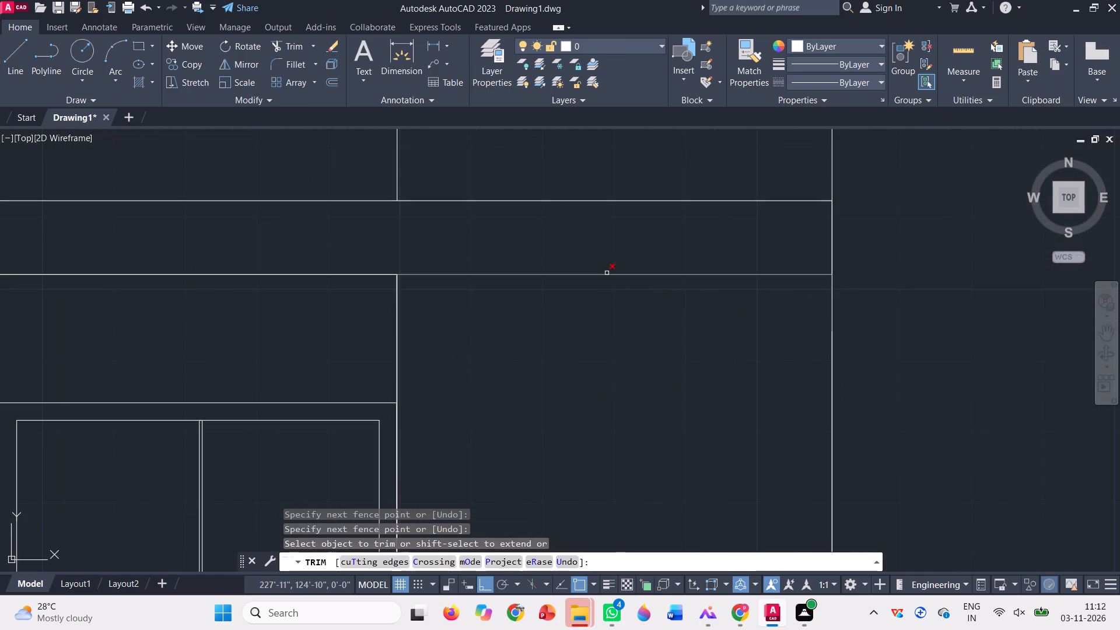
click(607, 275)
scroll(621, 283, down, 4)
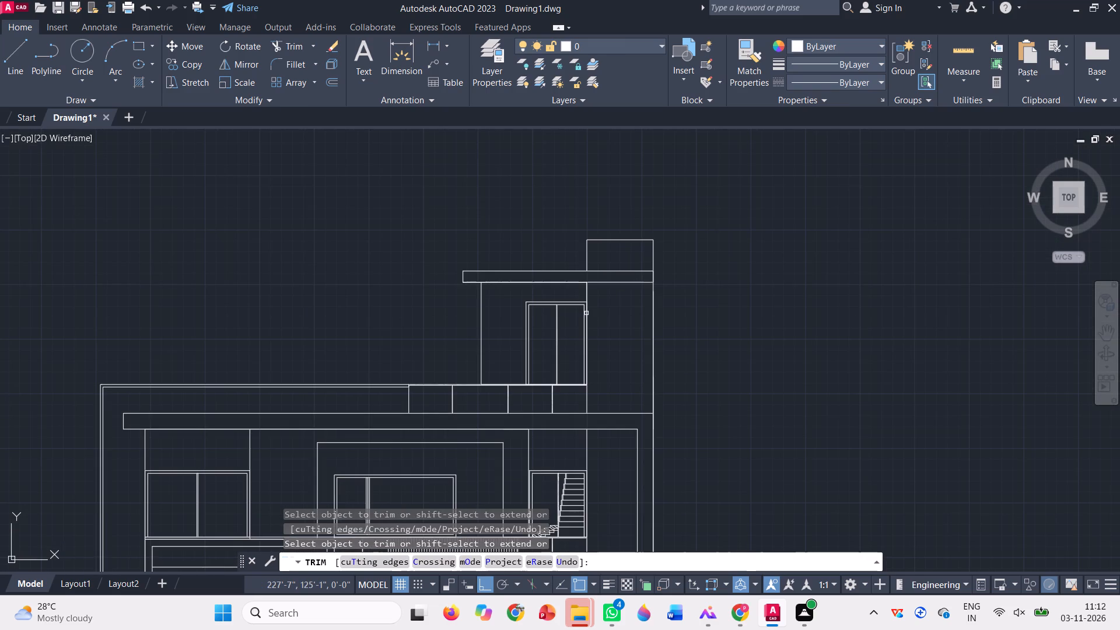
key(Escape)
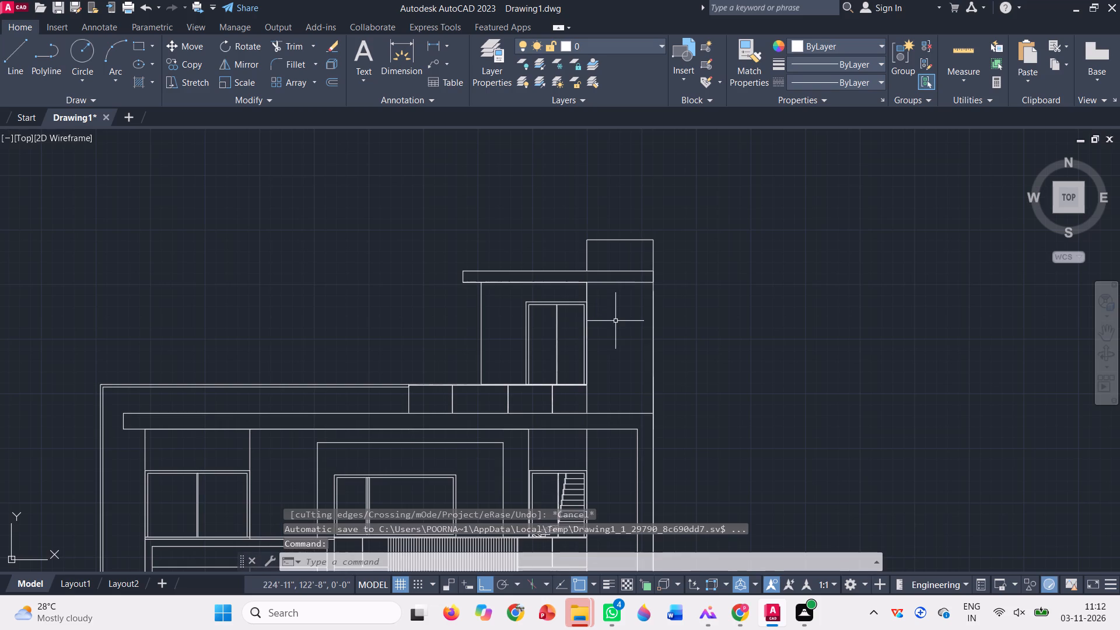
Draw a long, very thin rectangle from the stair block's left edge, just below its roof slab, out over the terrace.
scroll(607, 331, down, 1)
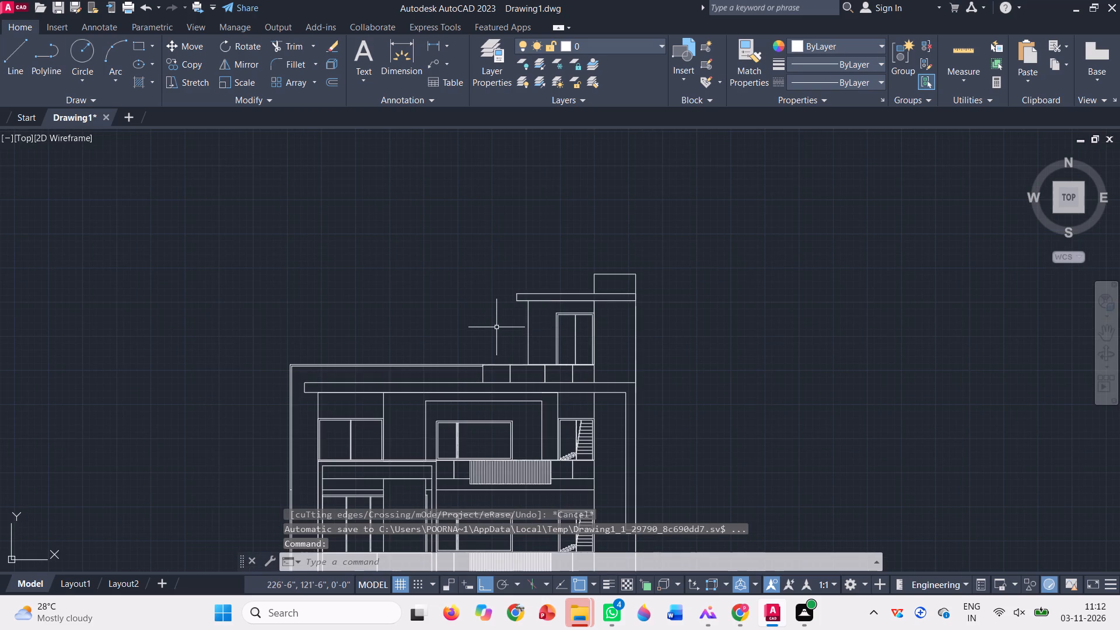
click(137, 40)
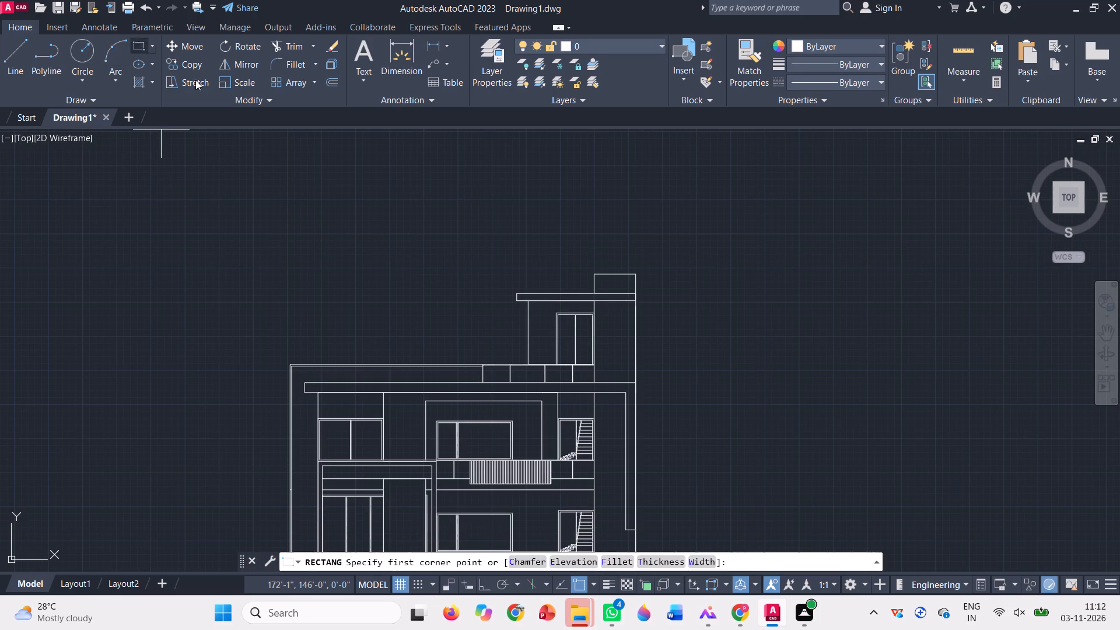
scroll(509, 306, up, 3)
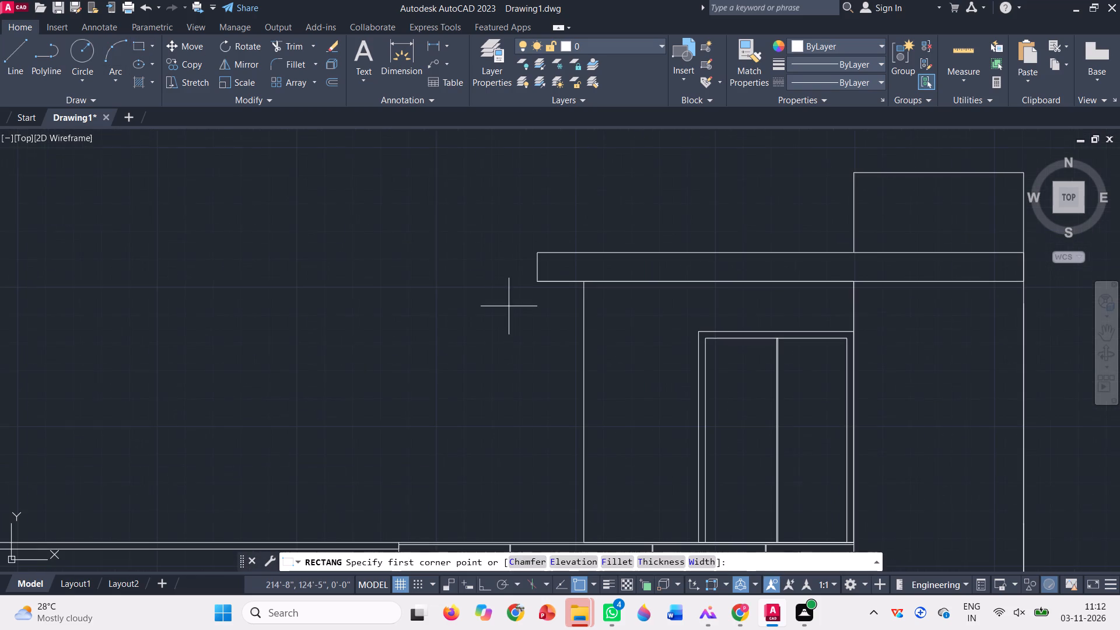
click(583, 302)
scroll(731, 290, down, 2)
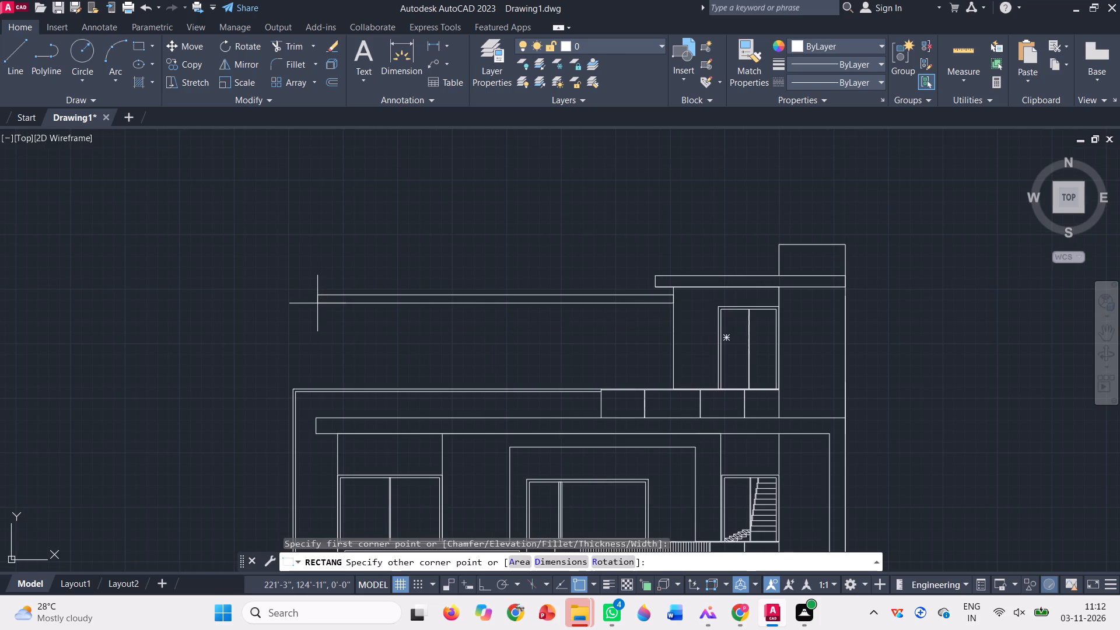
scroll(317, 303, up, 1)
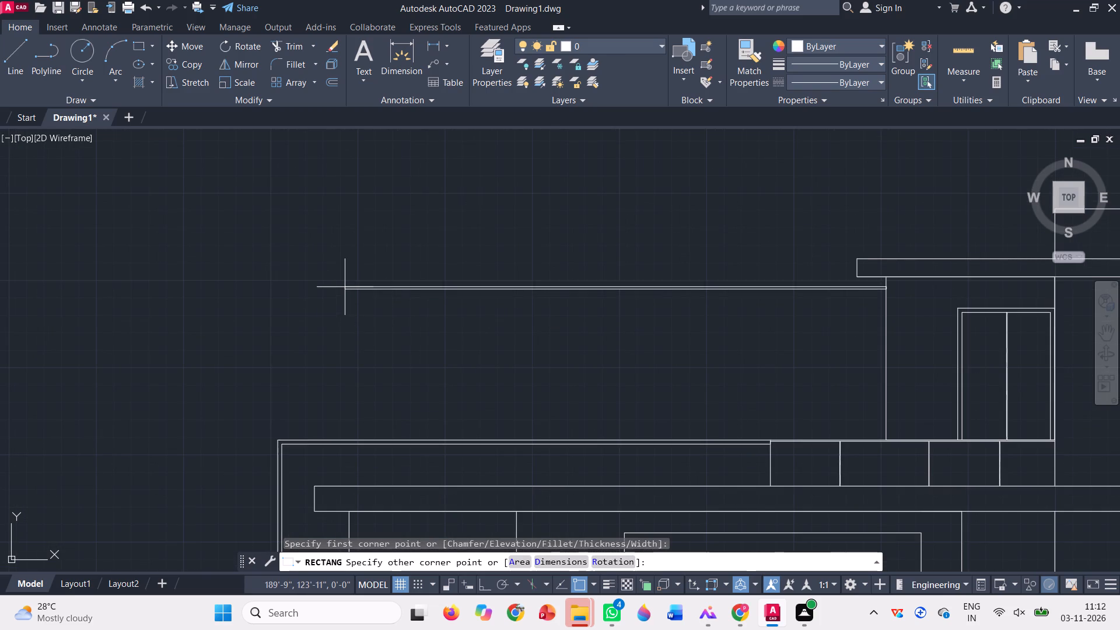
click(334, 293)
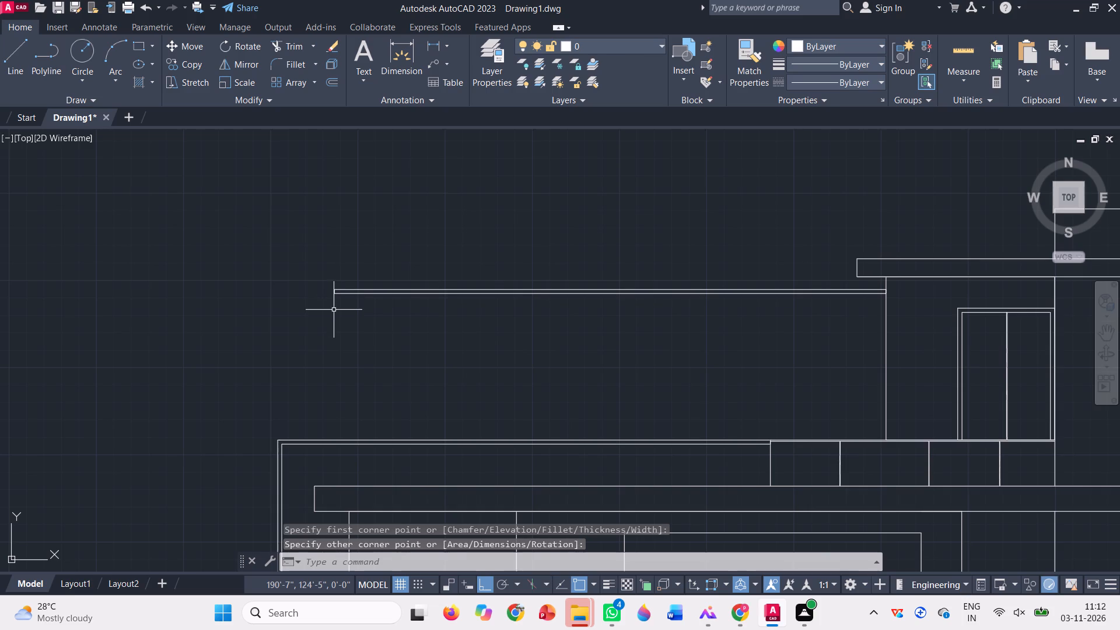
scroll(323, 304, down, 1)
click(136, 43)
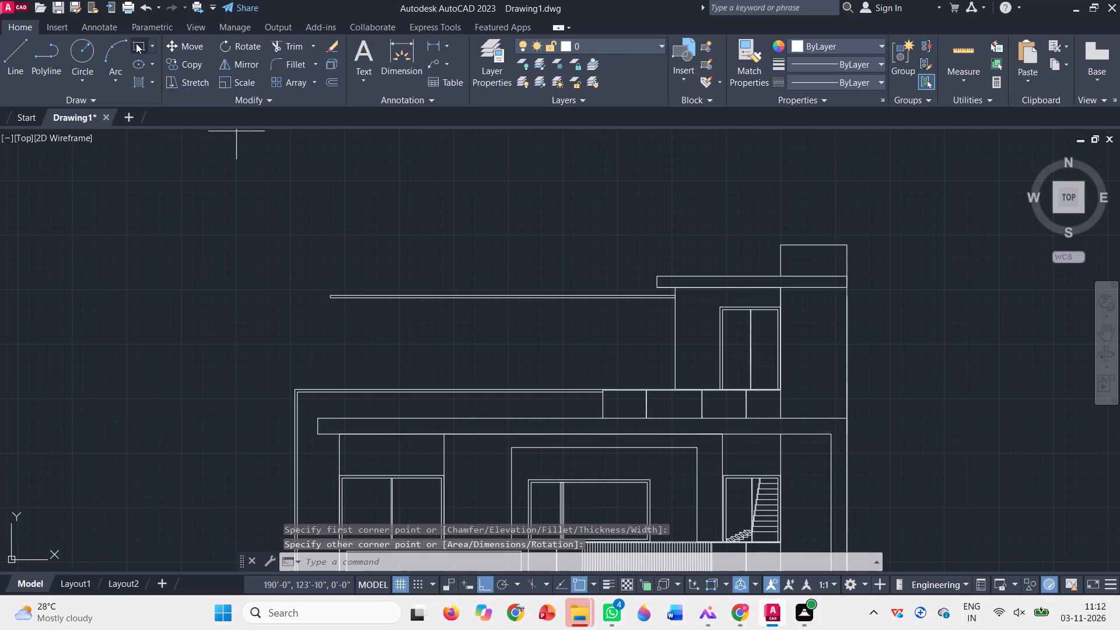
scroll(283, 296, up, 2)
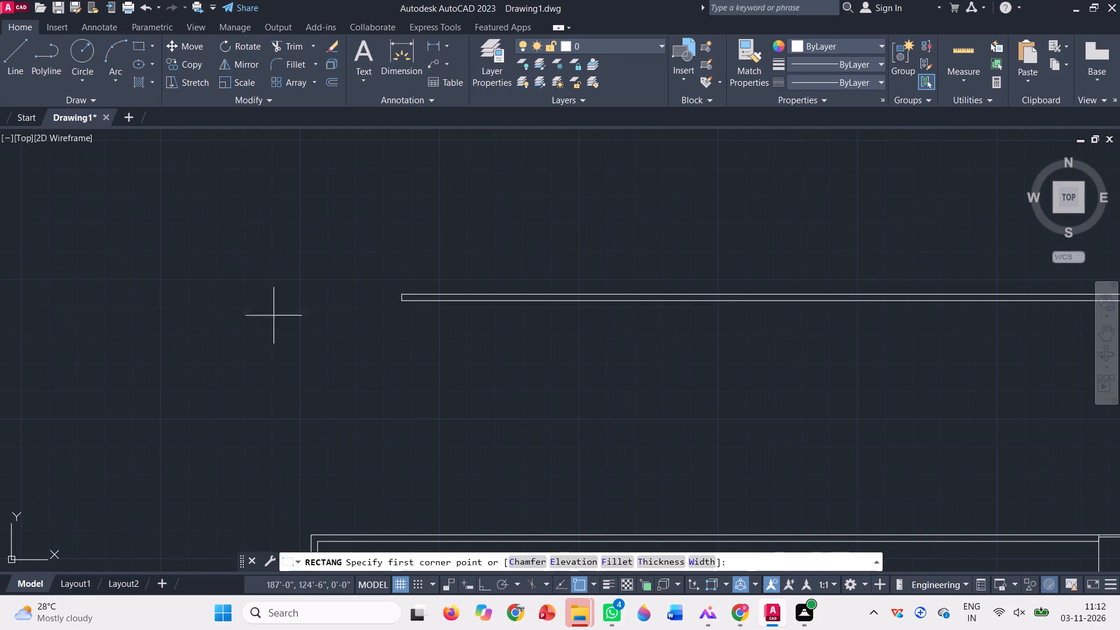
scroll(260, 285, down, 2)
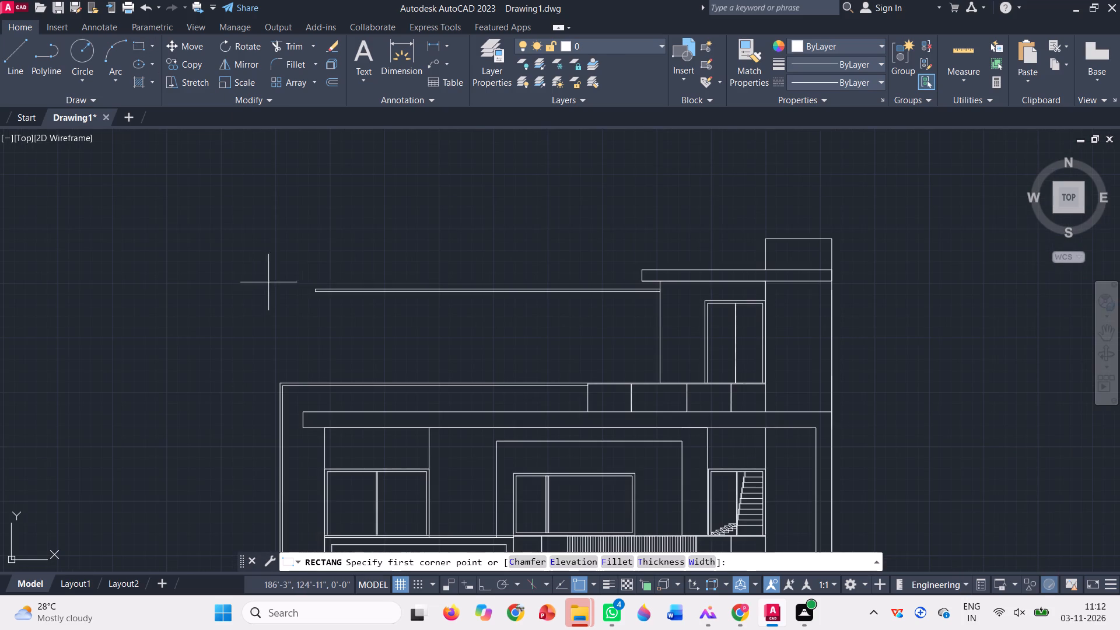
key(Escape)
Draw a line from the thin rectangle's lower left corner sloping down and inward, continuing horizontally to the stair block's left edge.
key(l)
key(Return)
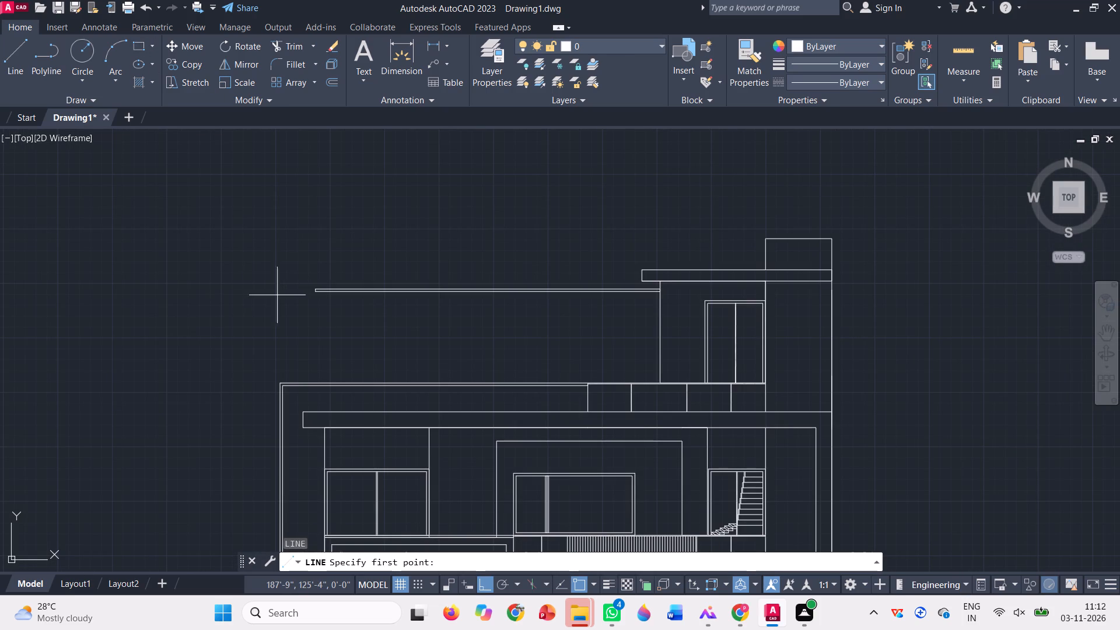
scroll(301, 297, up, 3)
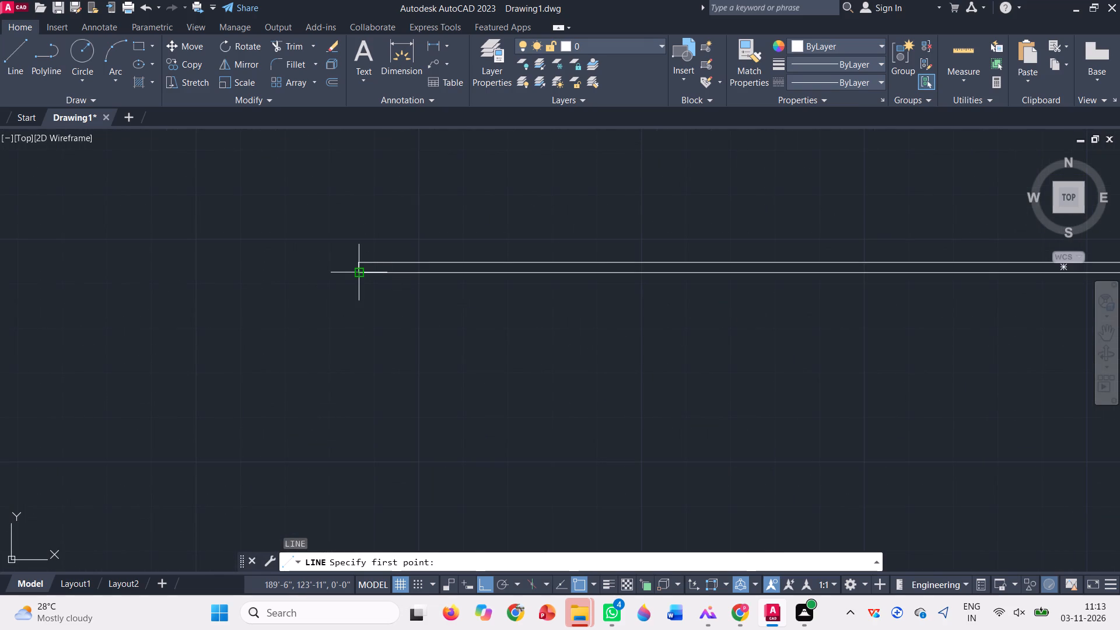
click(358, 275)
scroll(251, 314, down, 2)
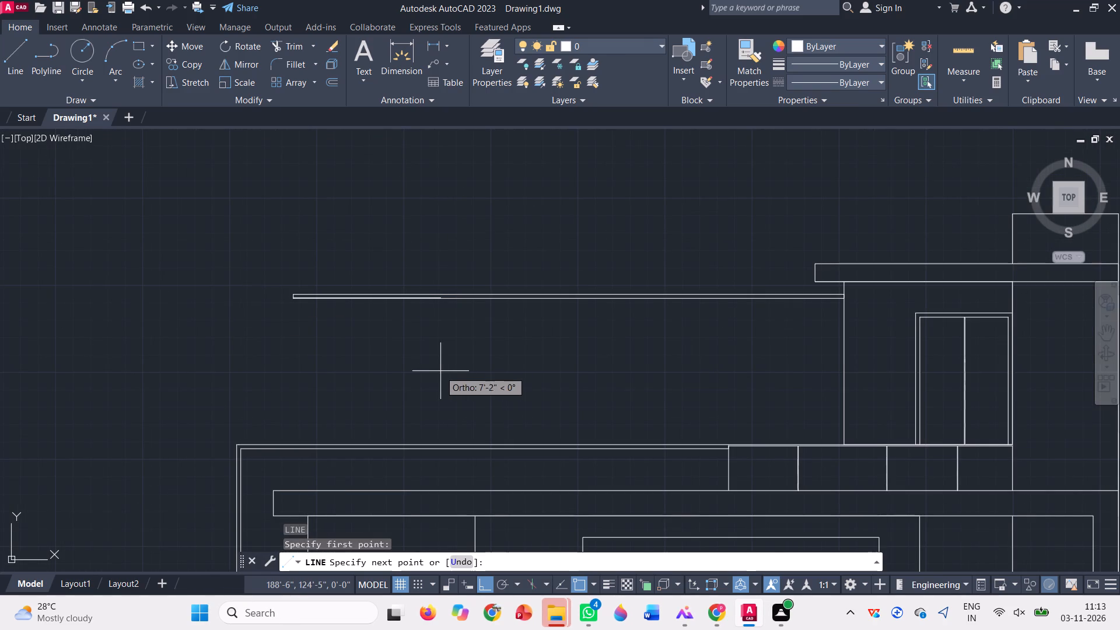
key(F8)
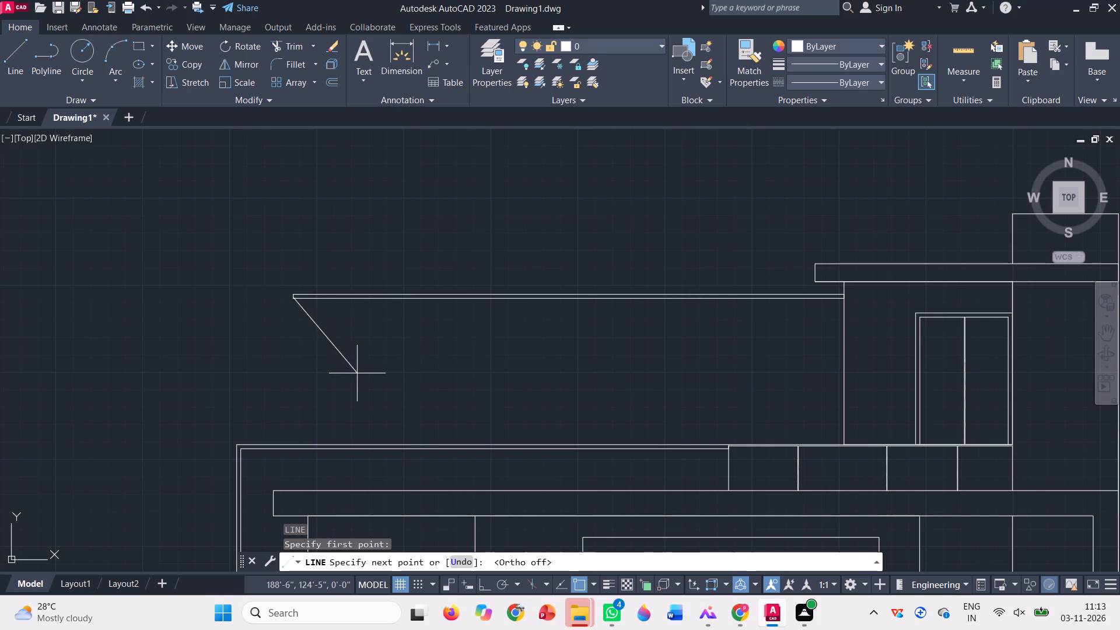
click(357, 356)
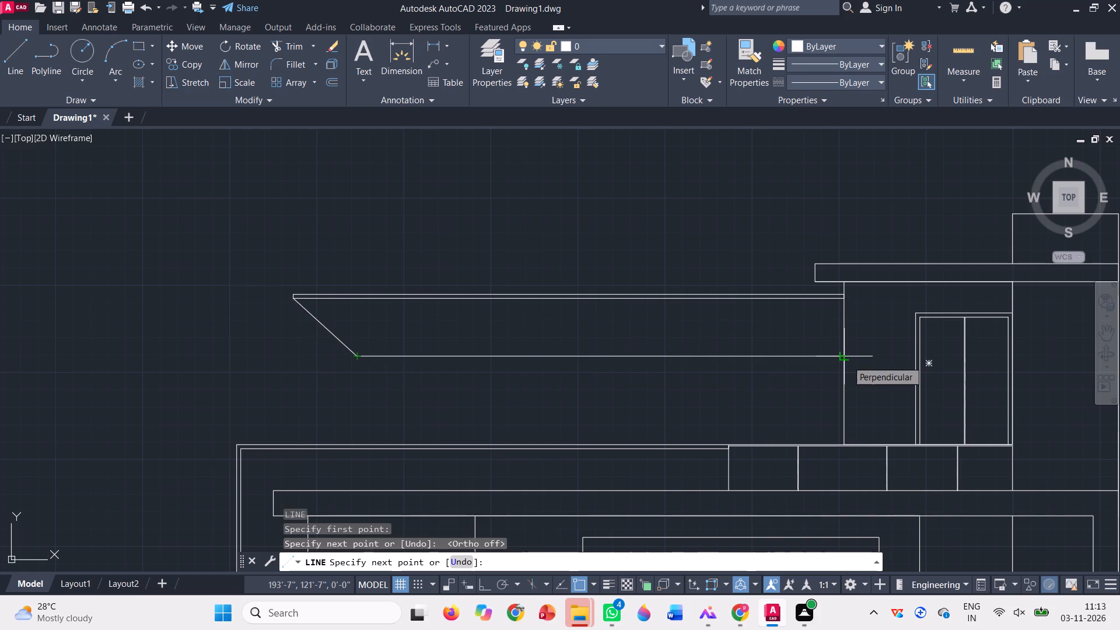
key(F8)
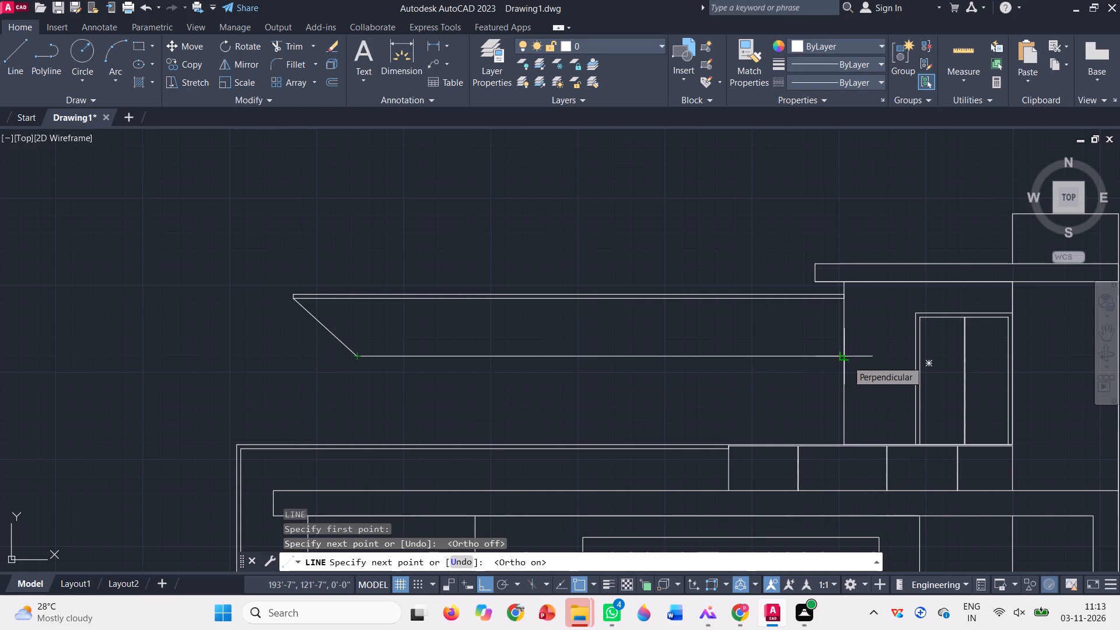
click(847, 360)
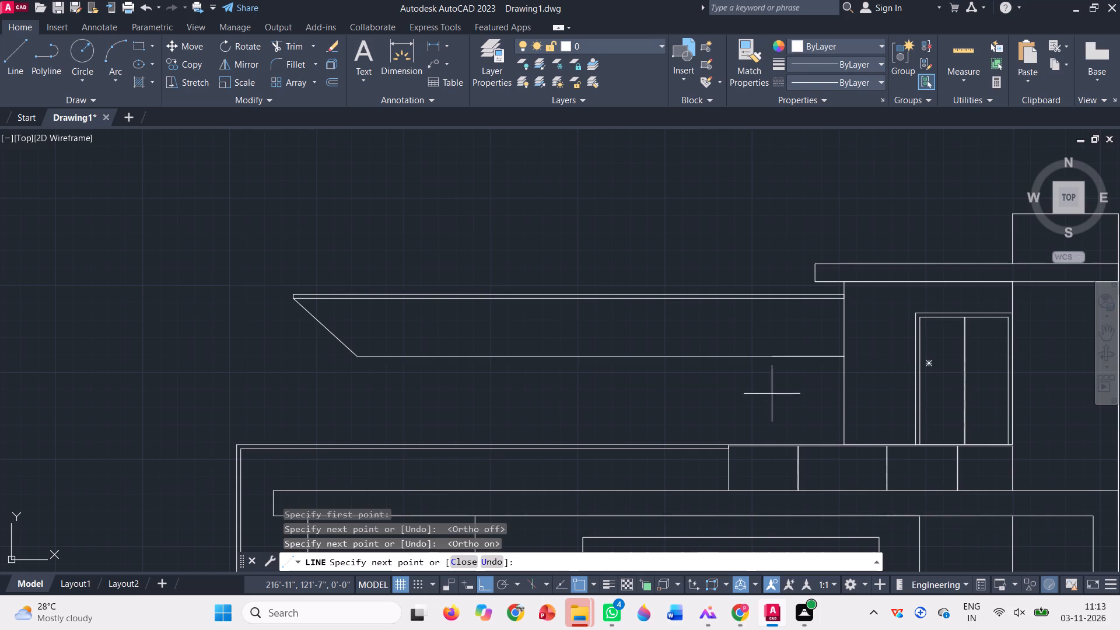
key(space)
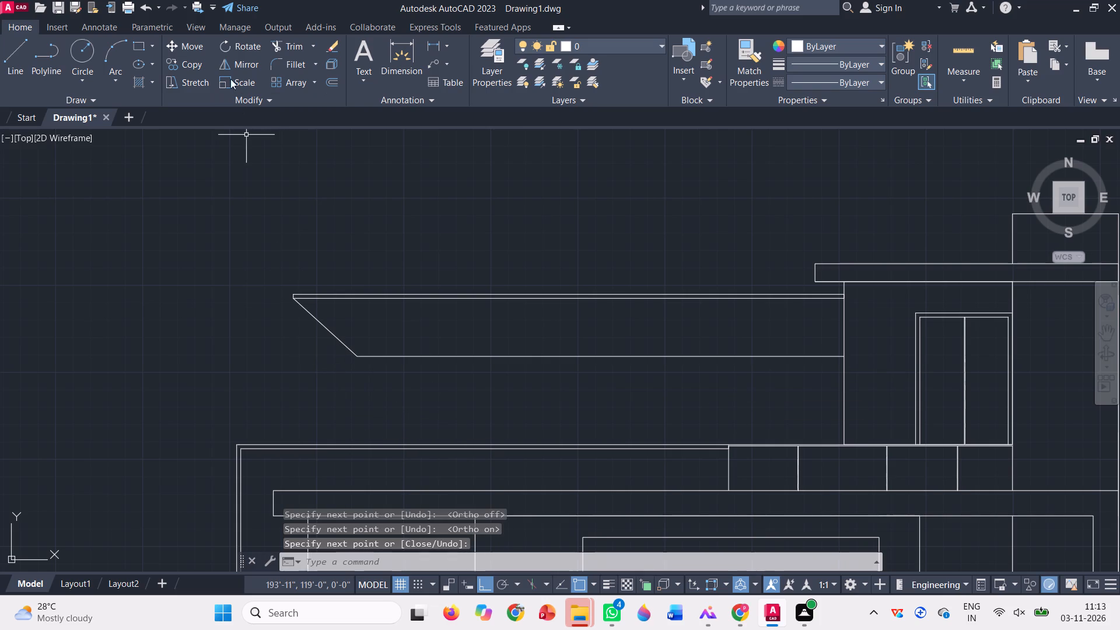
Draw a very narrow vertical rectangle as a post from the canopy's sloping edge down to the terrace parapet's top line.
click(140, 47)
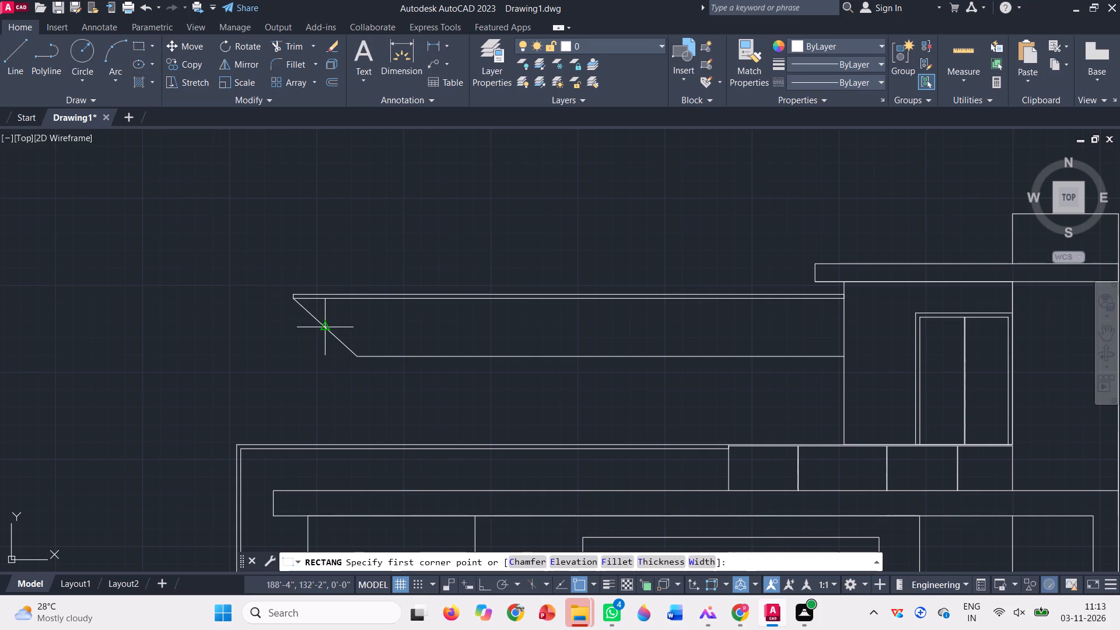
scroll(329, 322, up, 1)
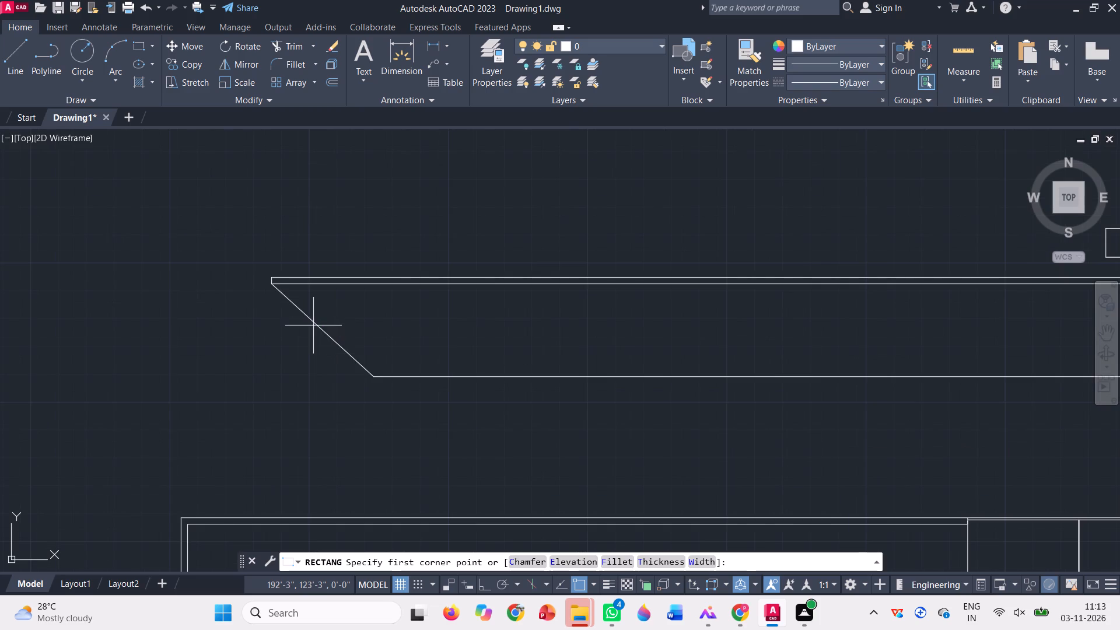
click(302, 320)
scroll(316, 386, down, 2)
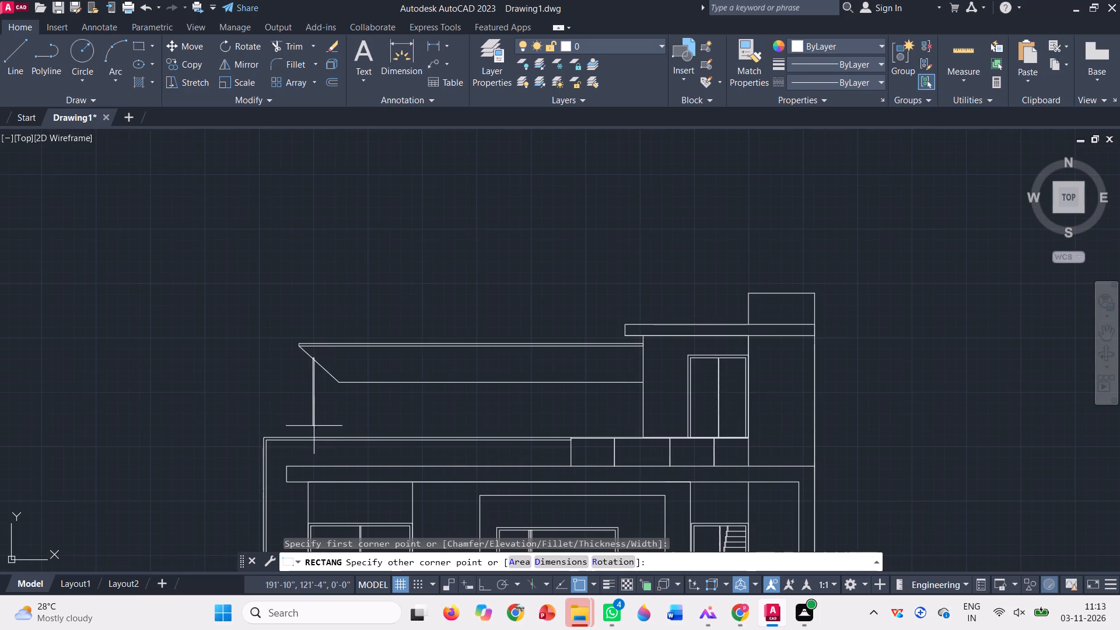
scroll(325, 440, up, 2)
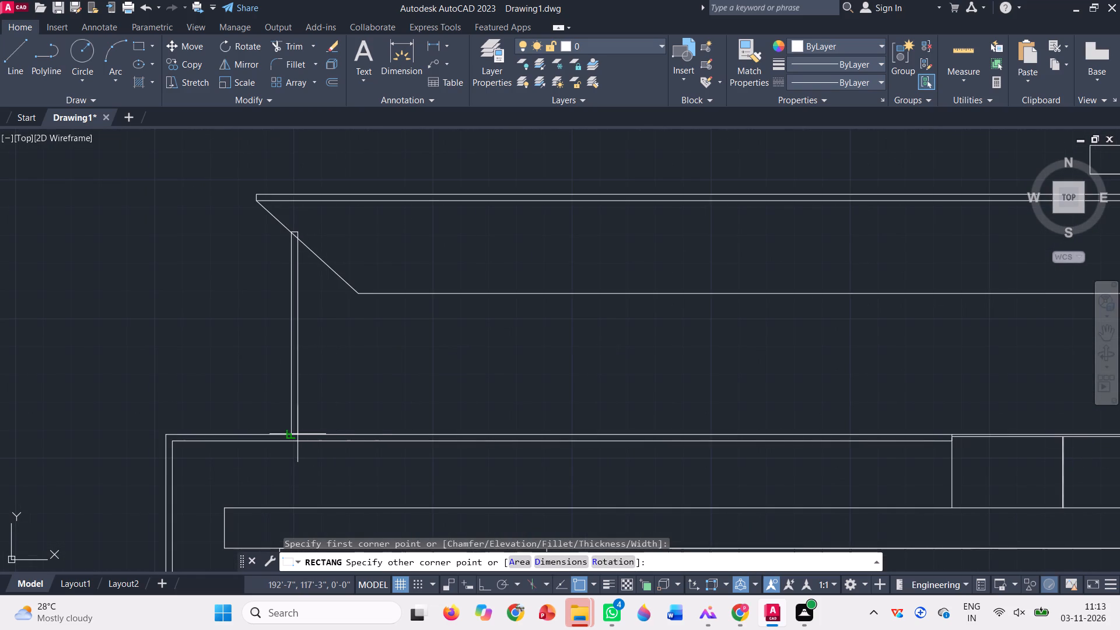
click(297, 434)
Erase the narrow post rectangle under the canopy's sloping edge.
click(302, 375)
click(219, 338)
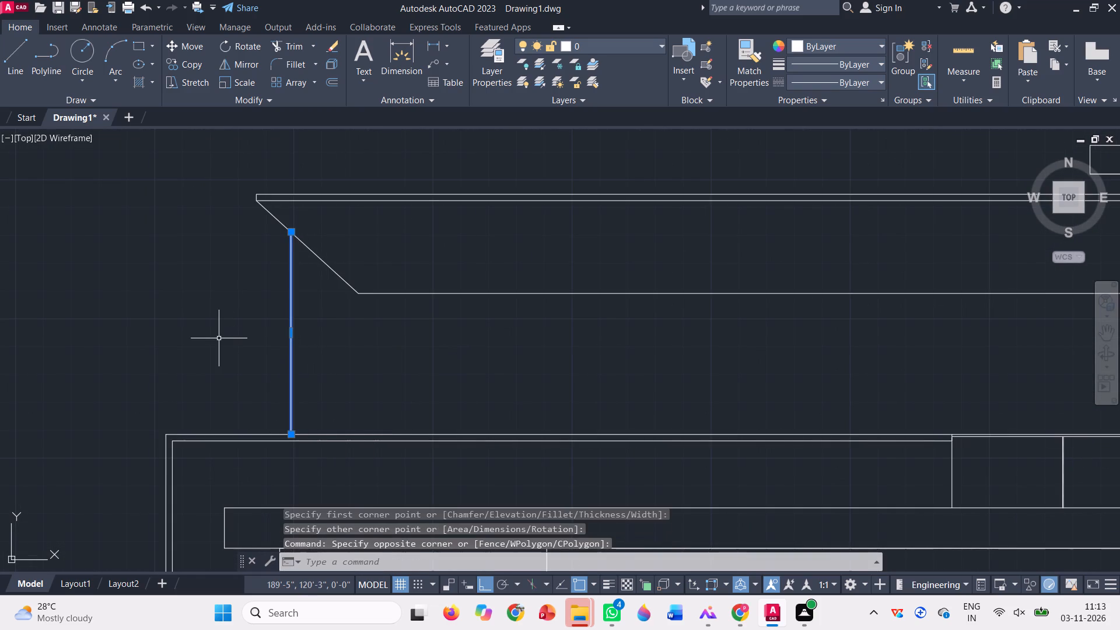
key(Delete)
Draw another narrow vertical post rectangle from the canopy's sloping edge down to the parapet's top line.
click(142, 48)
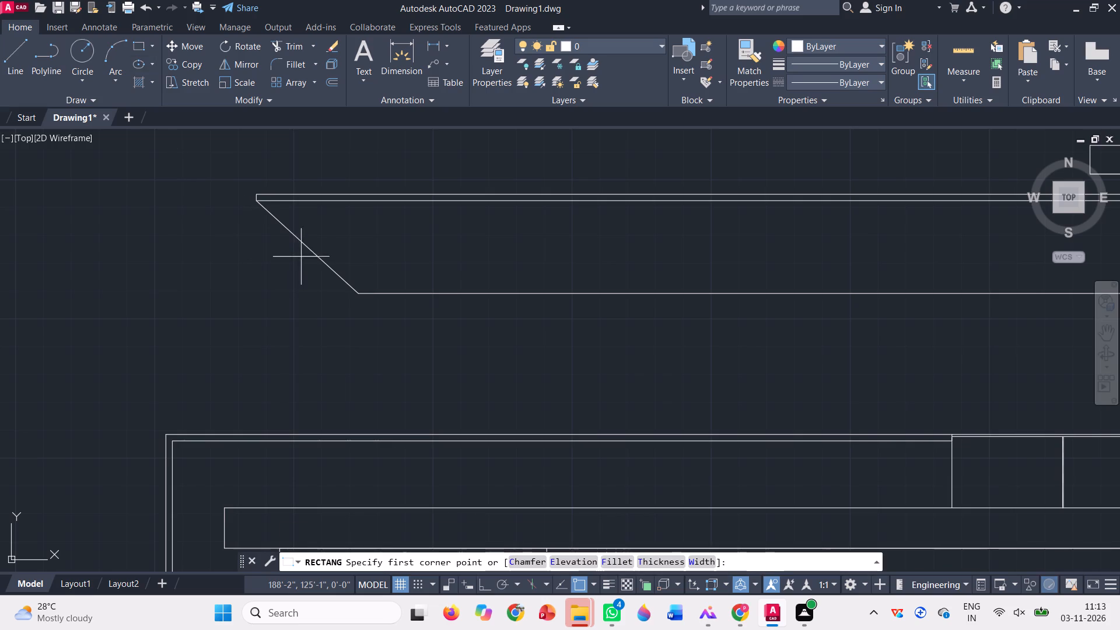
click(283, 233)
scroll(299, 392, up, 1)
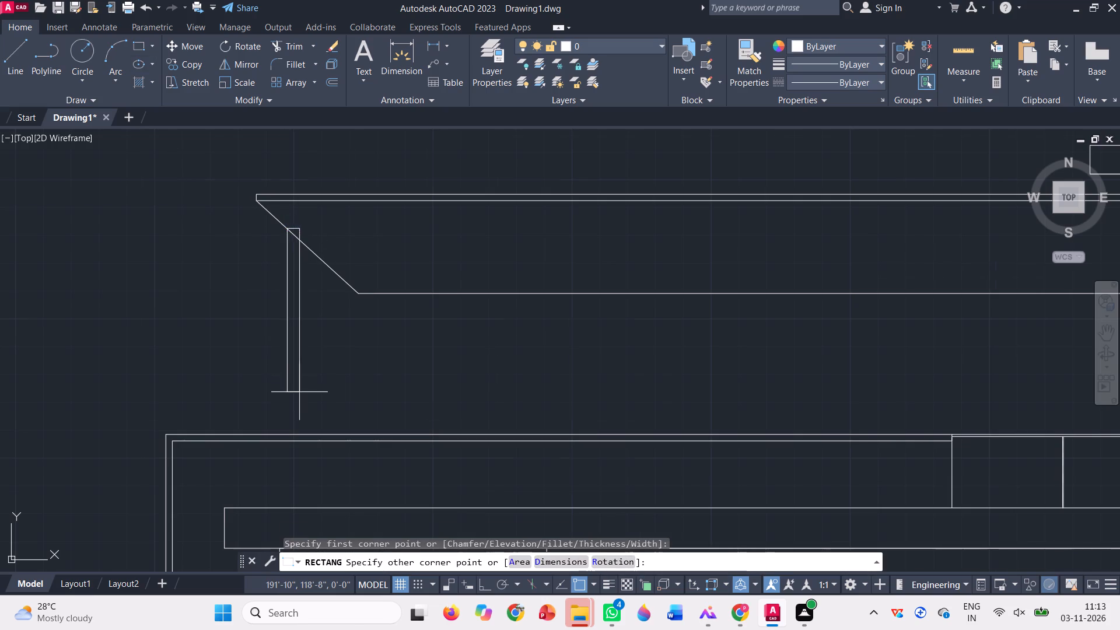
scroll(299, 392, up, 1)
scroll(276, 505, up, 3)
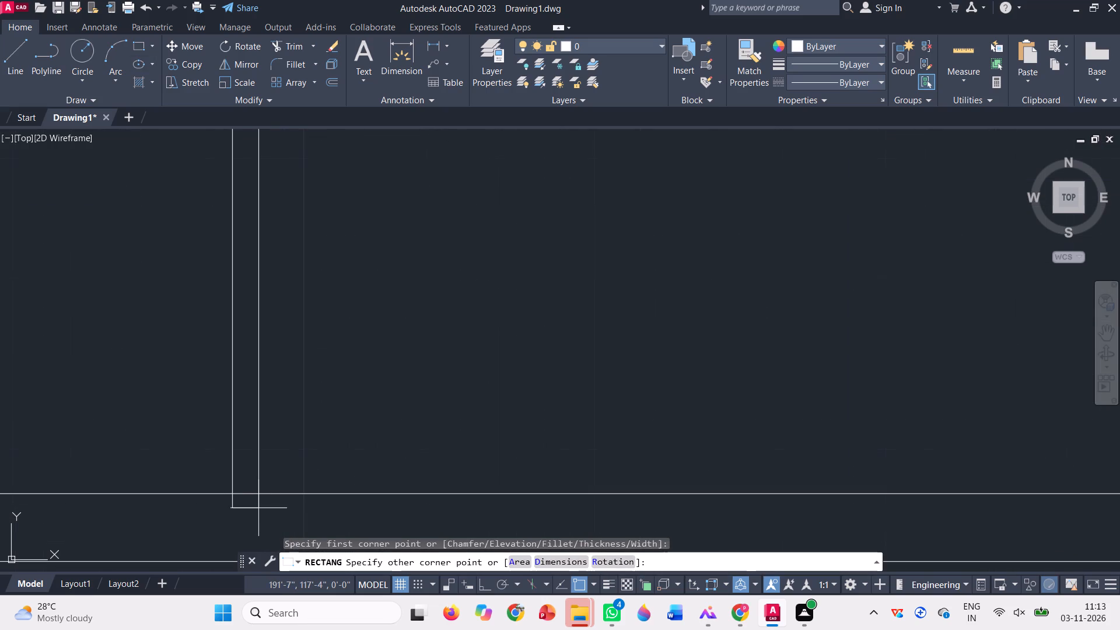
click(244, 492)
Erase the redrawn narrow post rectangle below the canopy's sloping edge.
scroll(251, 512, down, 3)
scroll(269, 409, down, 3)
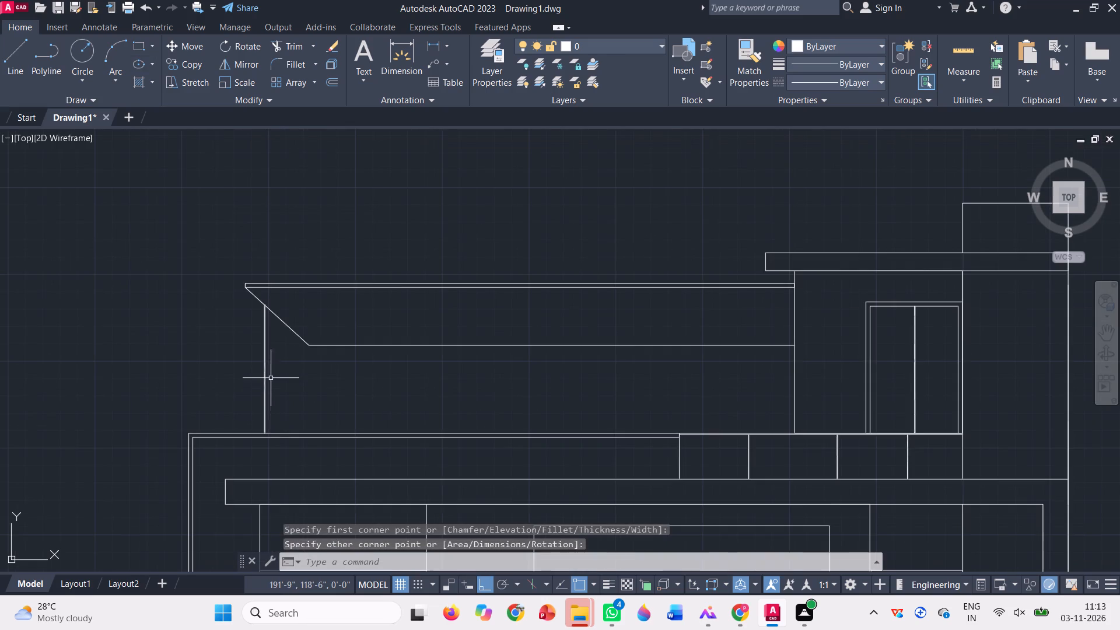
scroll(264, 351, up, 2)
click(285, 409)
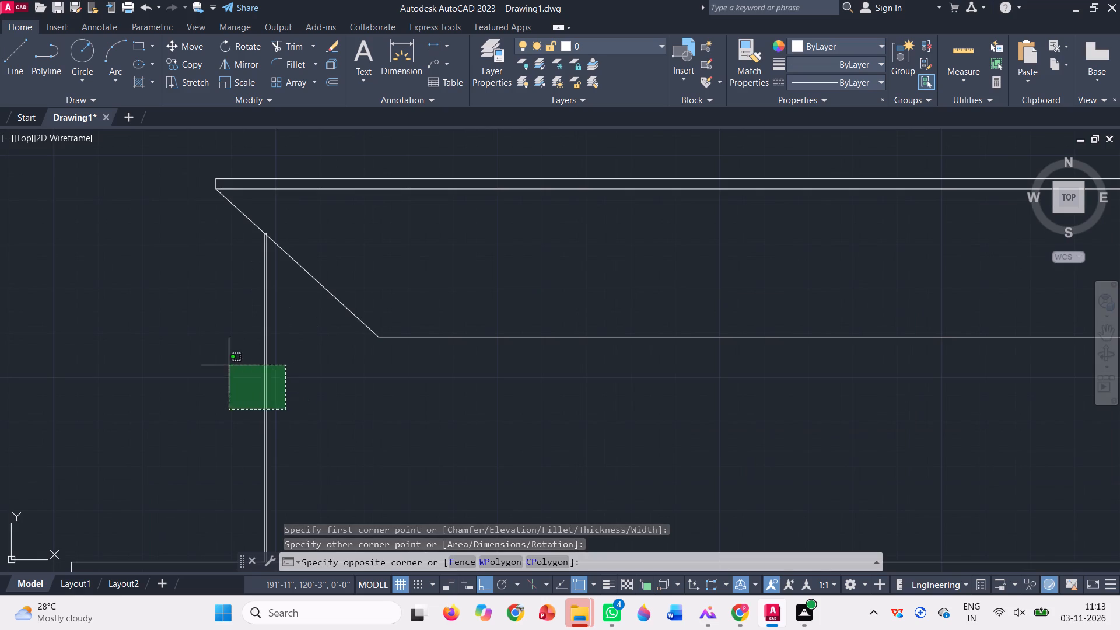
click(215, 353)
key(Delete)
Draw a slightly wider vertical post rectangle from just beneath the canopy's sloping edge down to the parapet's top line.
scroll(215, 353, down, 2)
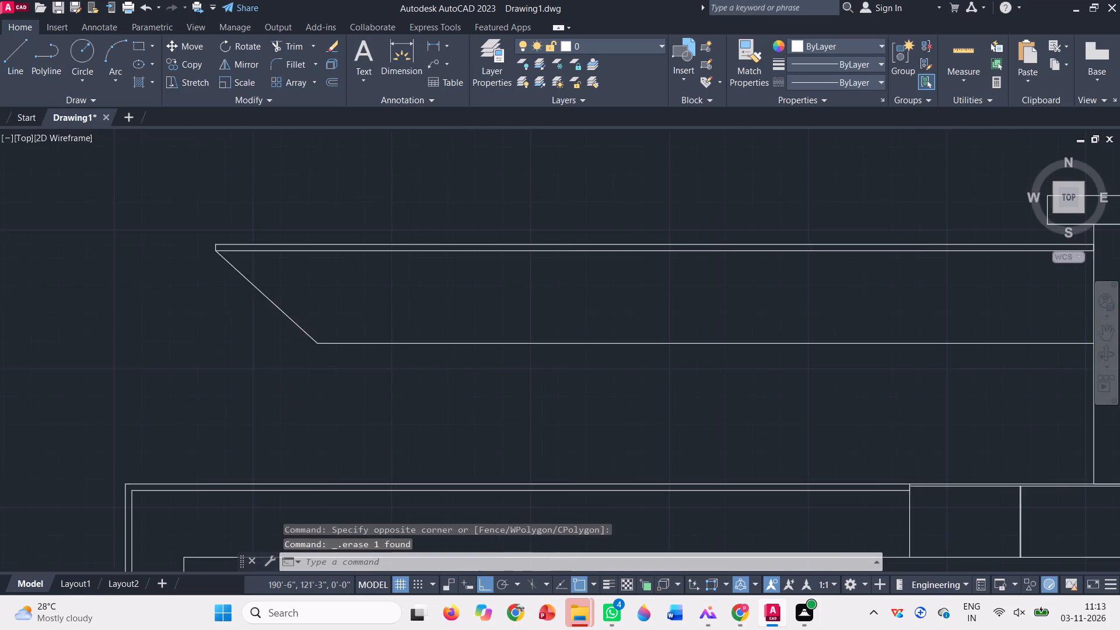
click(145, 44)
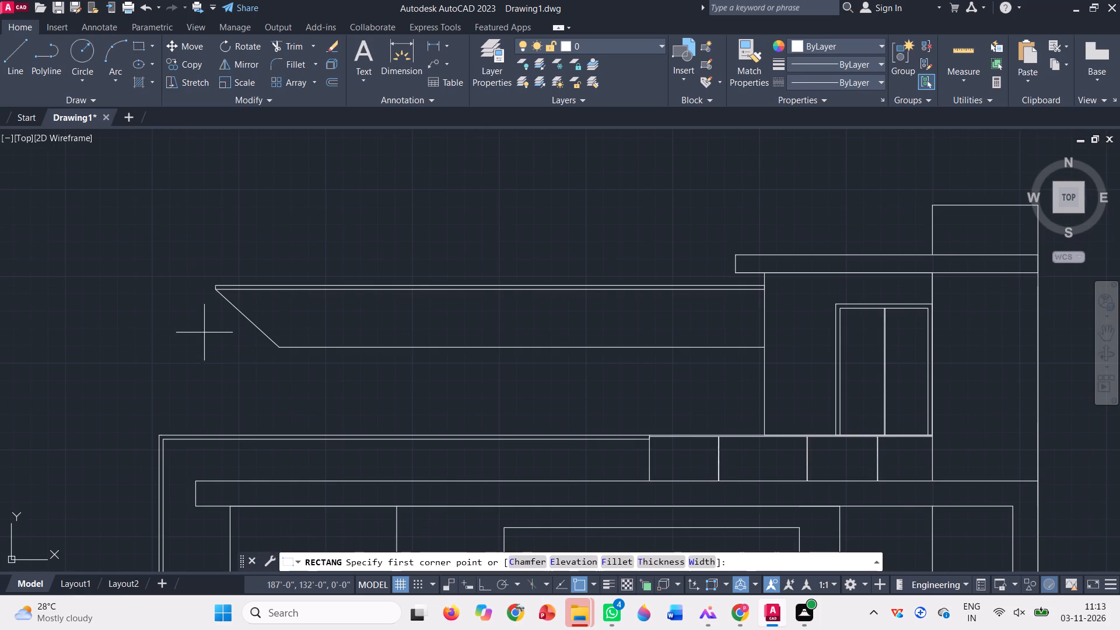
scroll(216, 320, up, 2)
click(253, 301)
scroll(309, 296, down, 1)
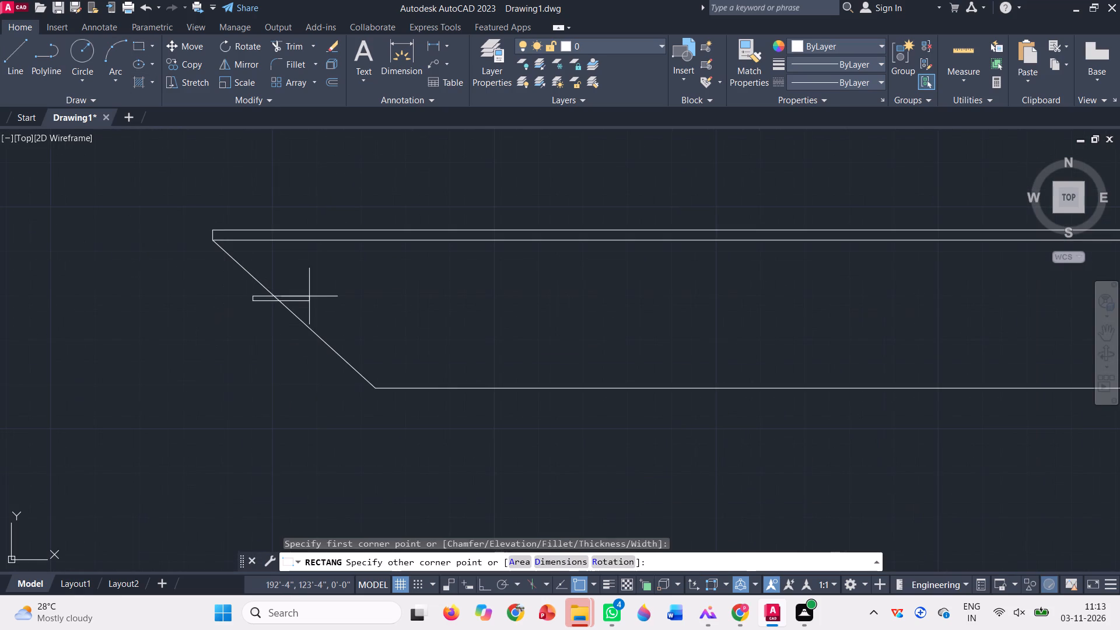
scroll(295, 488, up, 2)
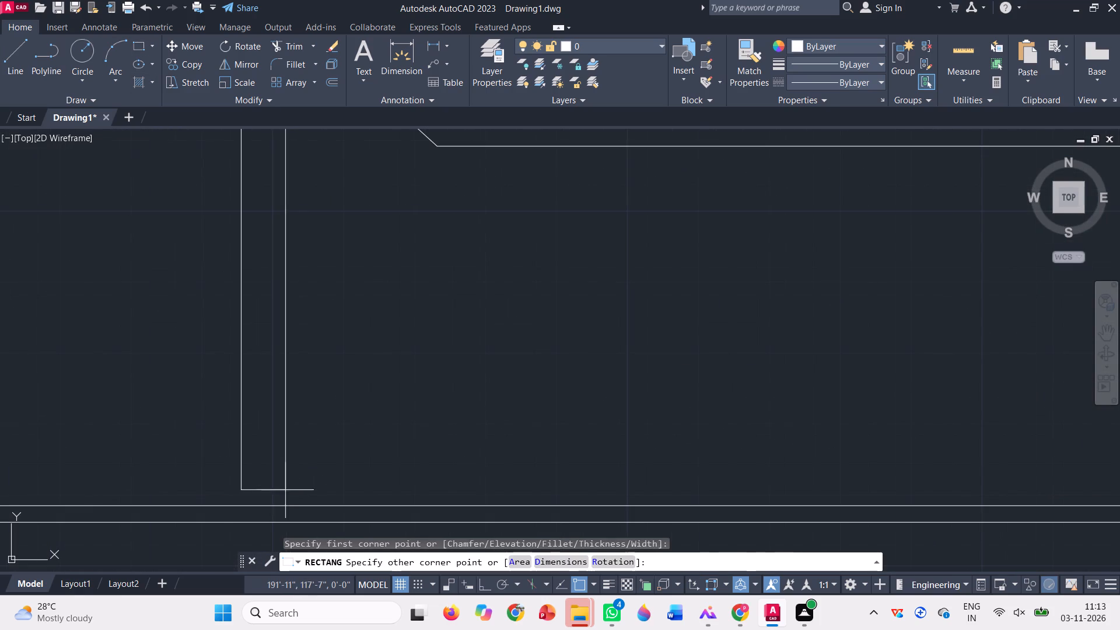
click(255, 506)
Move the post rectangle straight up so its upper left corner meets the canopy's sloping line.
scroll(271, 409, down, 3)
click(273, 409)
click(238, 372)
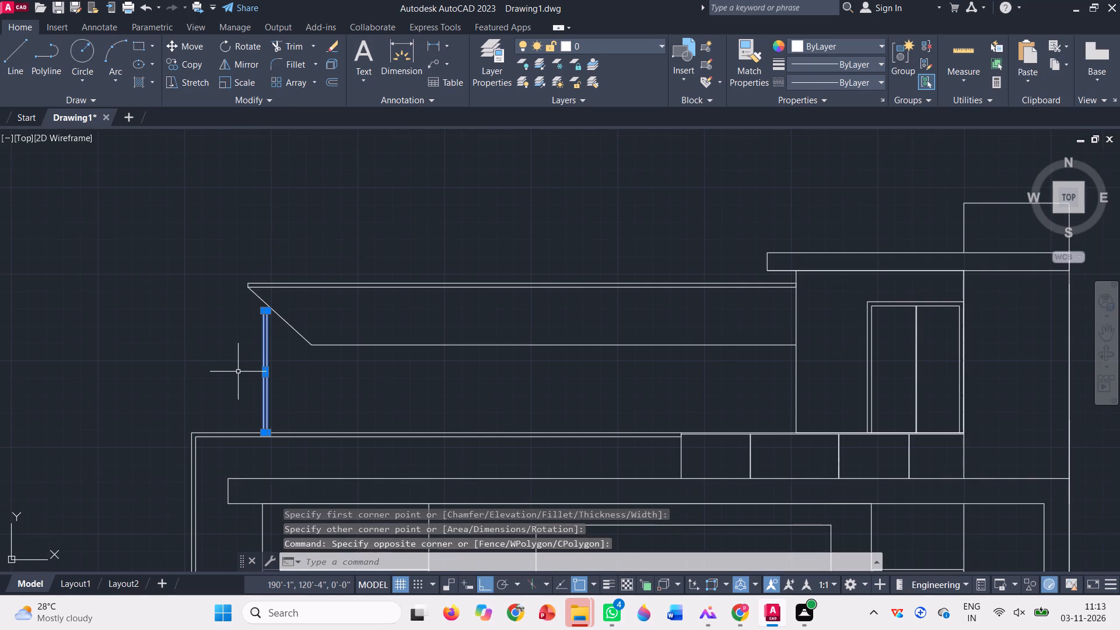
text(m)
key(space)
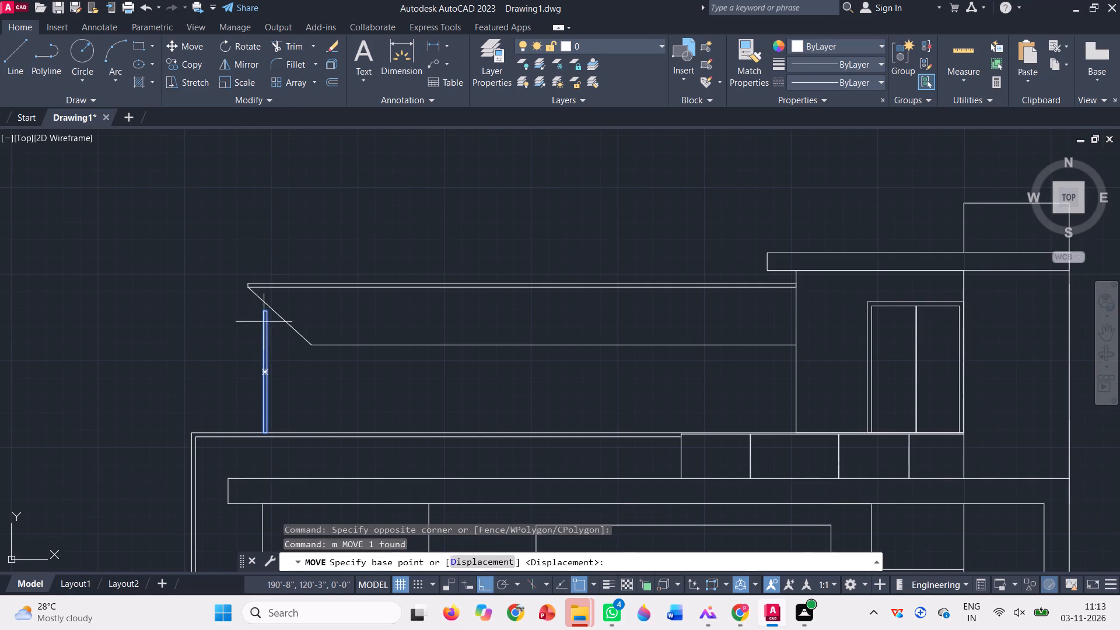
scroll(266, 313, up, 3)
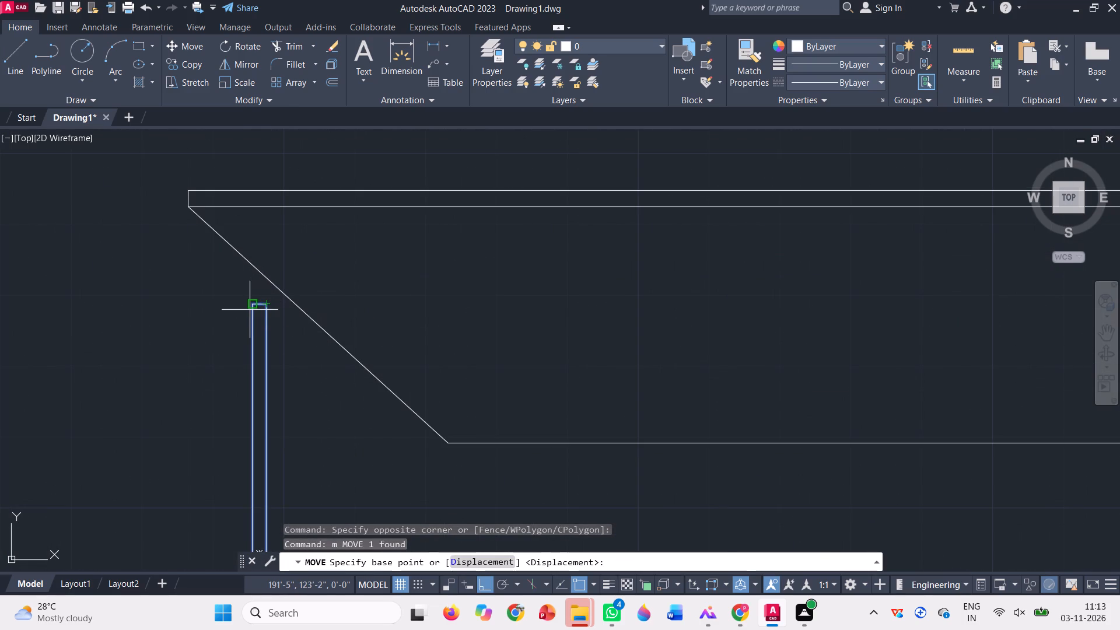
click(250, 303)
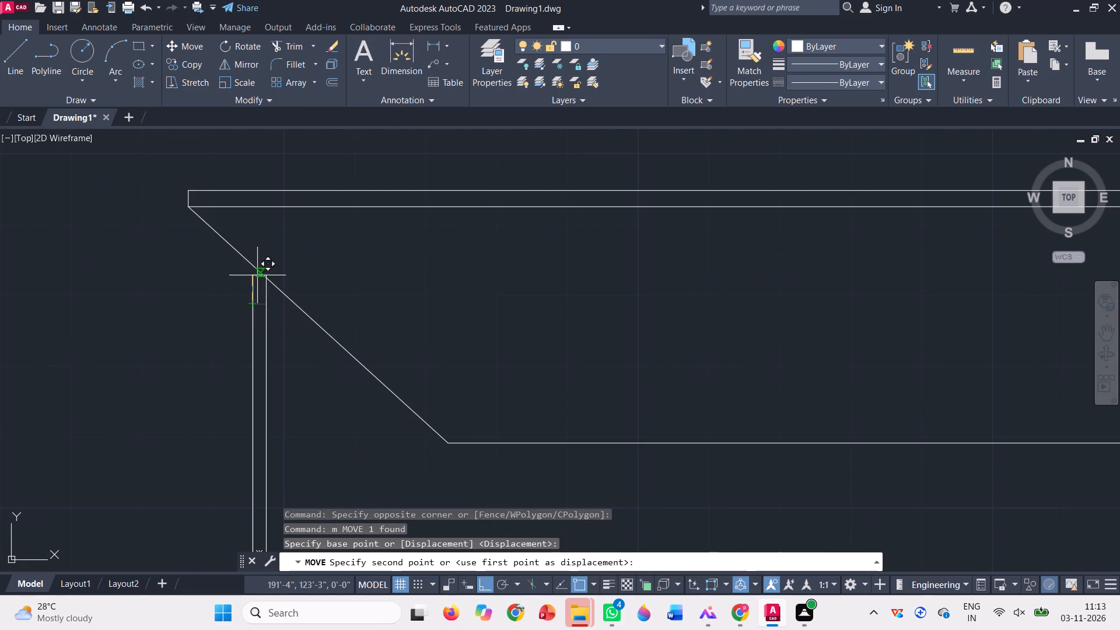
click(253, 267)
Trim away the bottom edge of the raised post rectangle.
scroll(252, 271, down, 3)
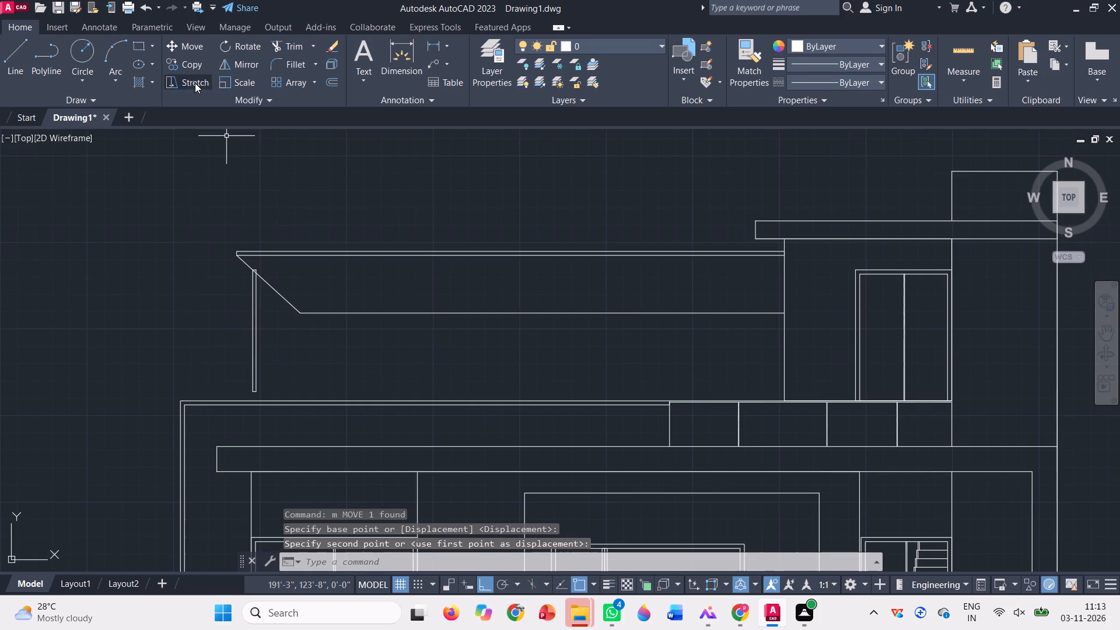
click(296, 33)
click(32, 26)
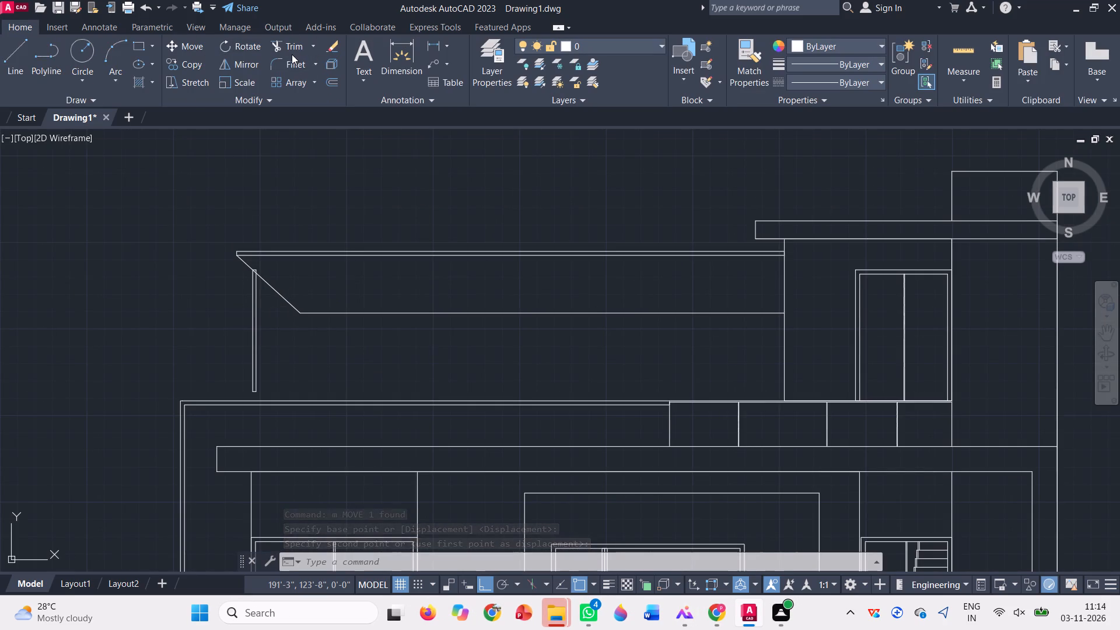
click(289, 45)
scroll(250, 400, up, 2)
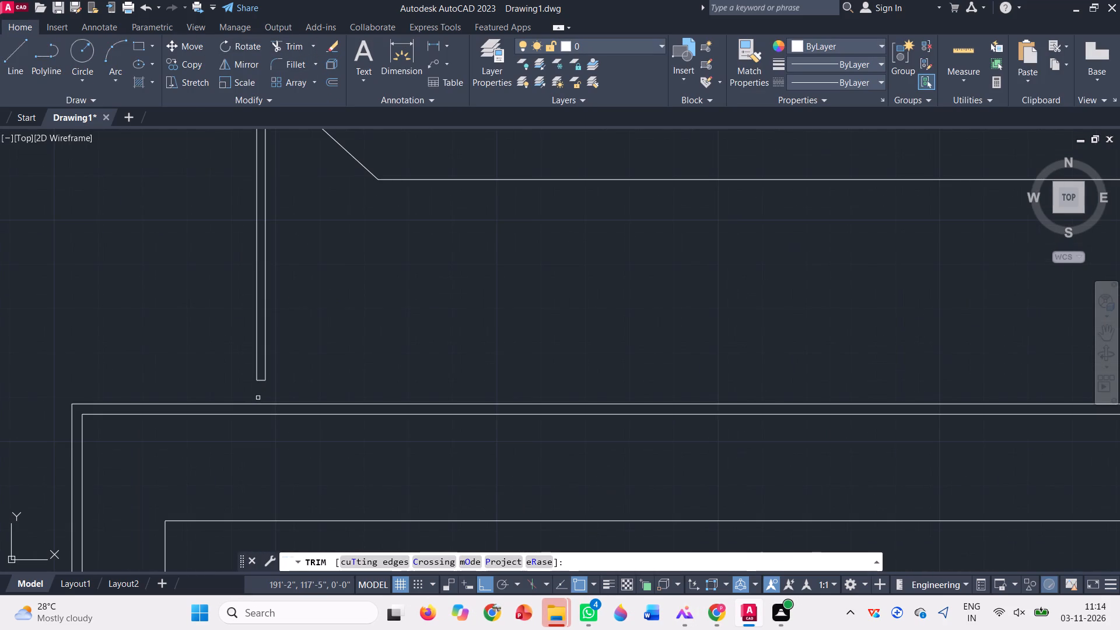
scroll(262, 380, up, 3)
click(262, 380)
Extend both vertical edges of the post down to the terrace parapet's top line.
scroll(250, 401, down, 2)
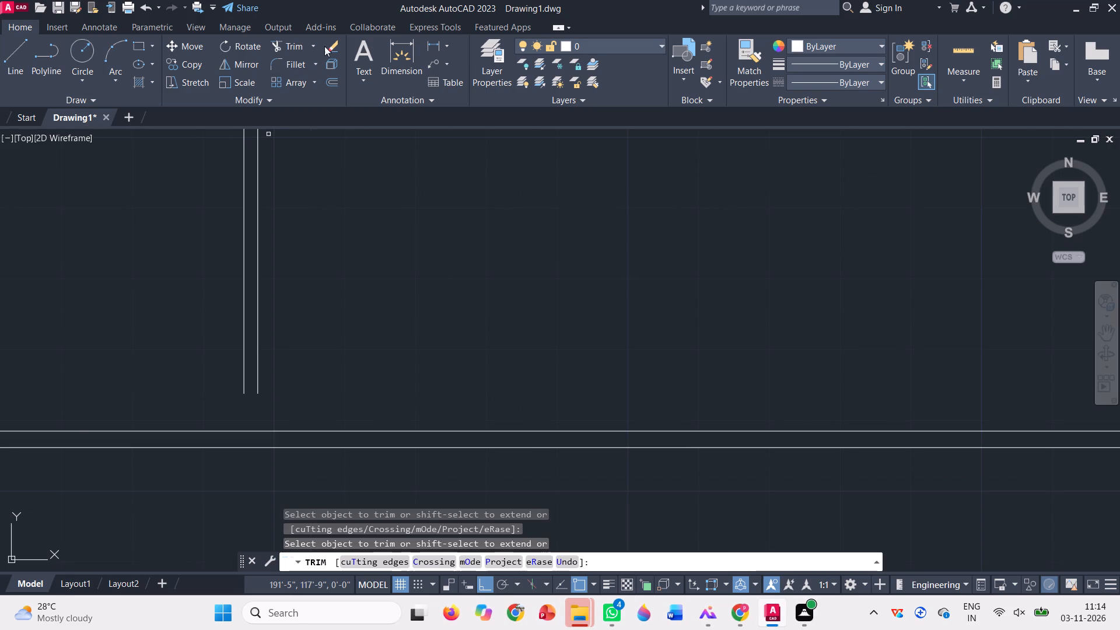
click(314, 43)
click(299, 102)
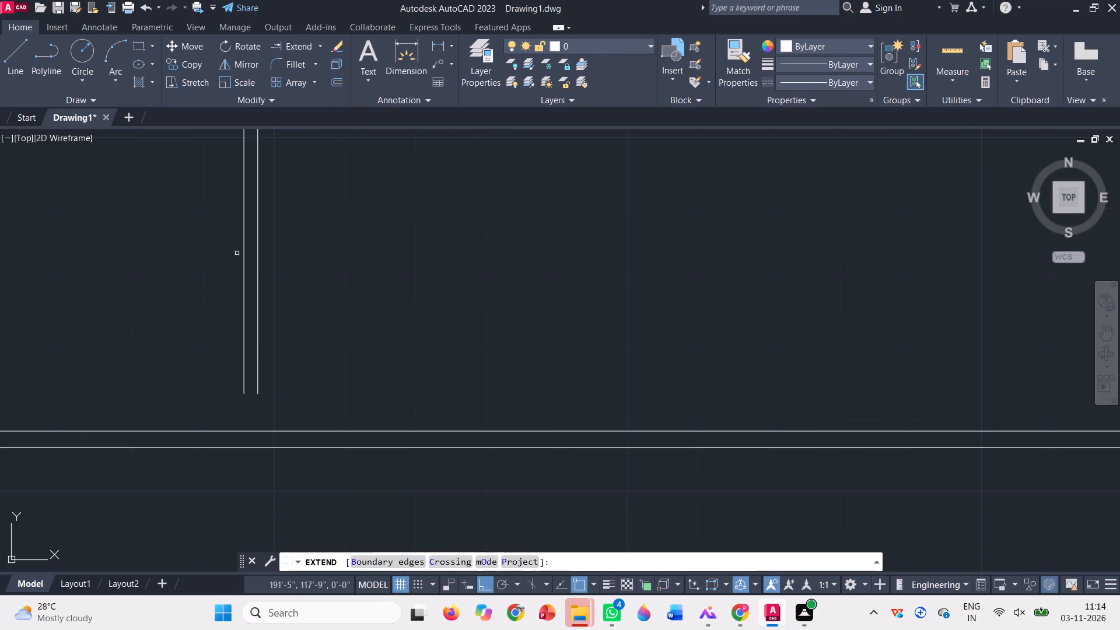
click(150, 311)
click(446, 317)
scroll(305, 418, down, 3)
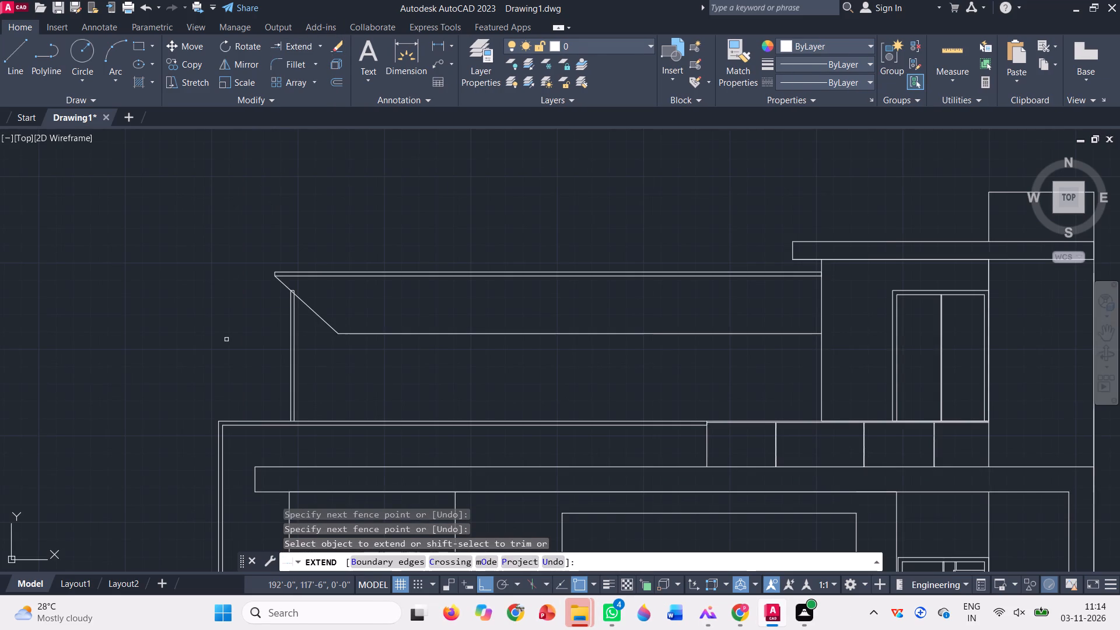
key(Escape)
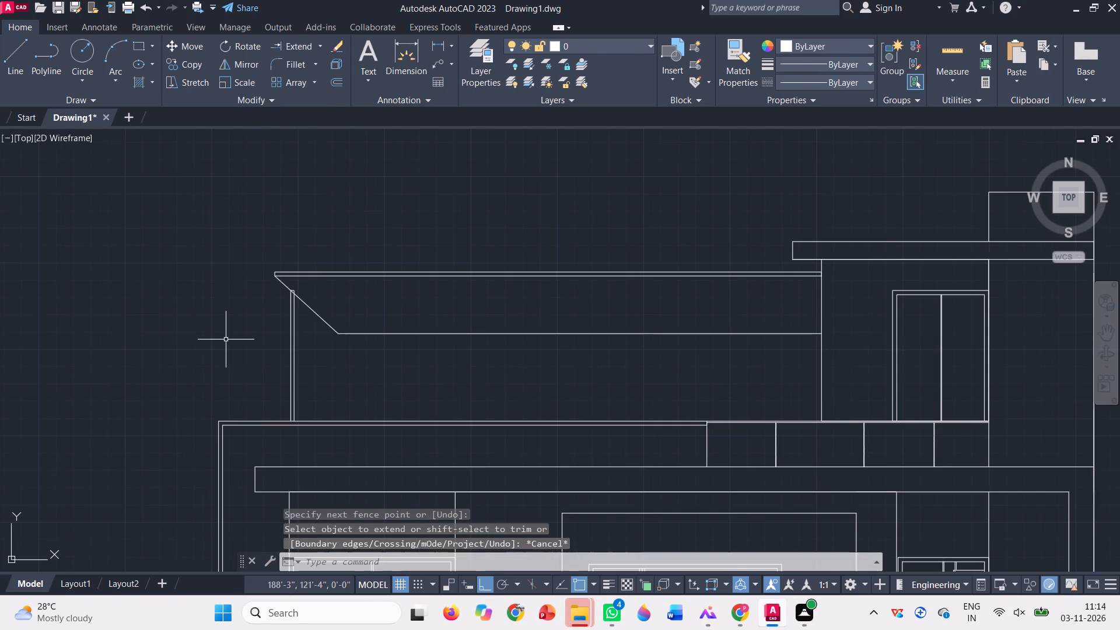
Draw a vertical line just inward of the post, from the canopy's sloping line down to the parapet's top line.
key(l)
key(Return)
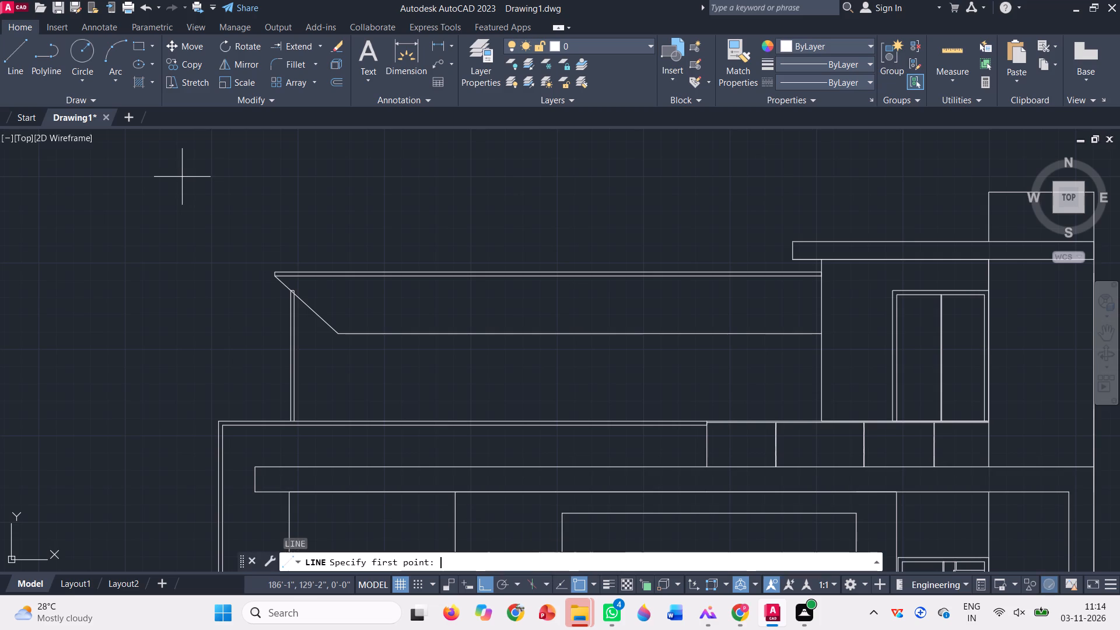
scroll(304, 296, up, 3)
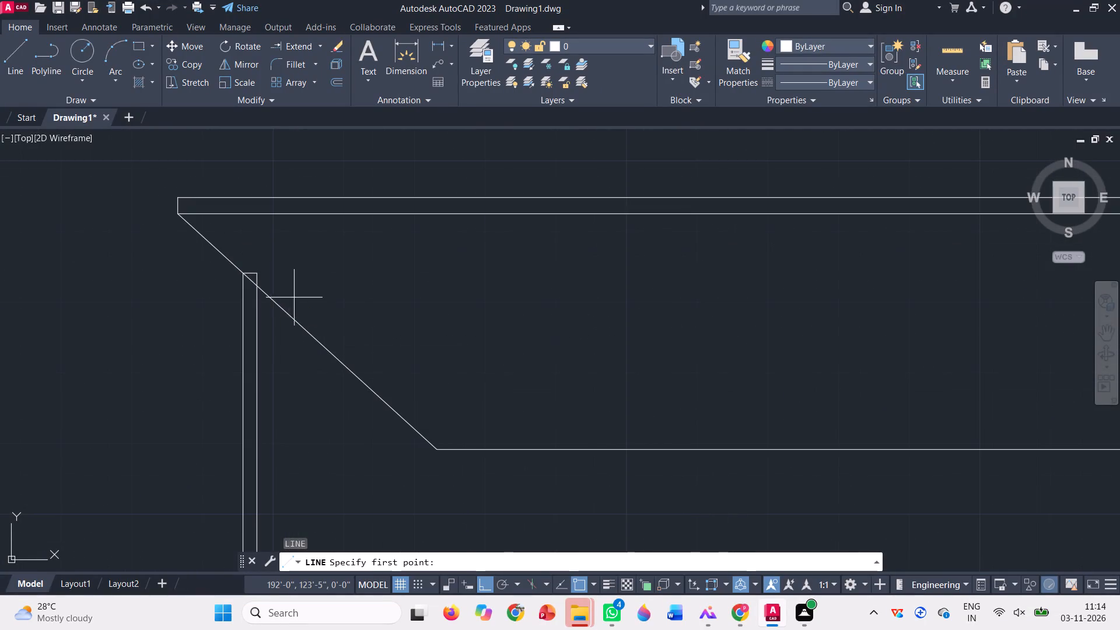
click(281, 304)
scroll(318, 278, down, 2)
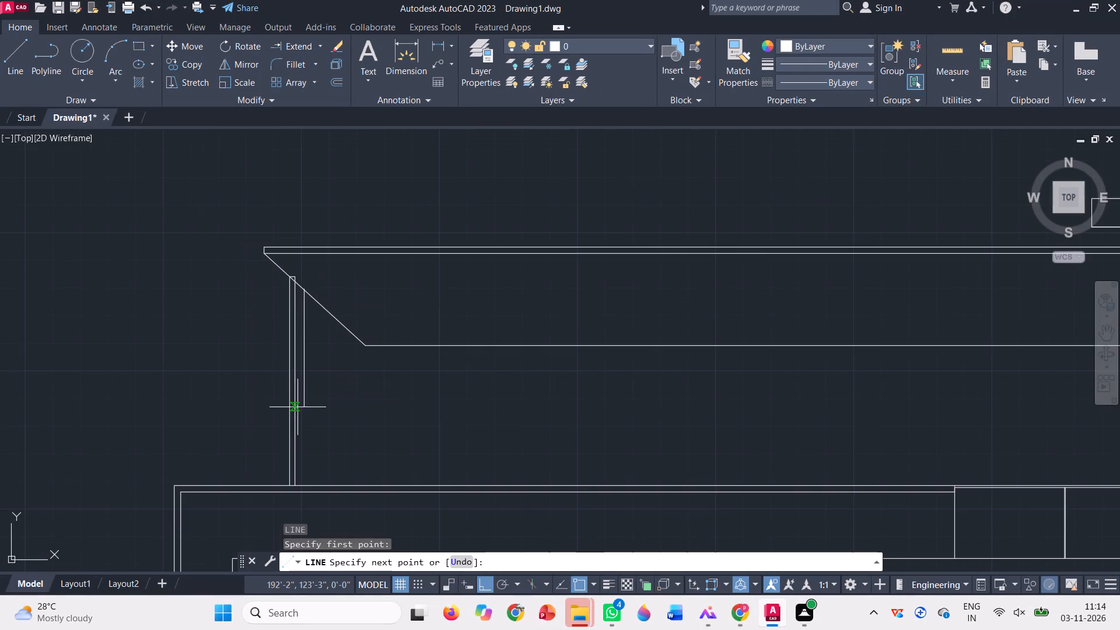
scroll(302, 466, up, 2)
click(307, 515)
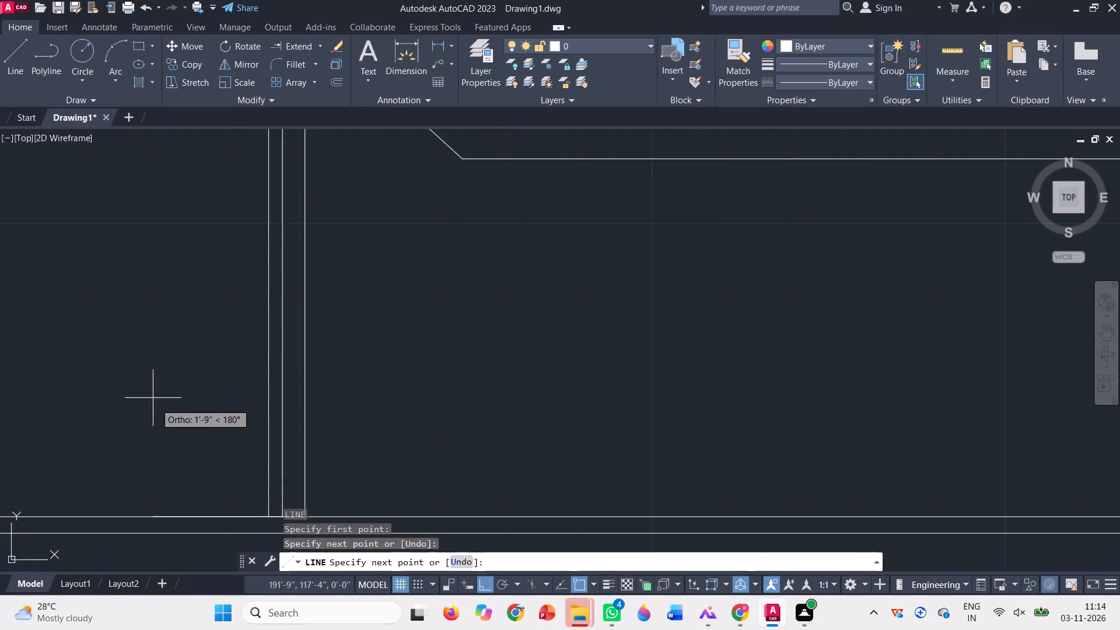
scroll(150, 395, down, 2)
key(space)
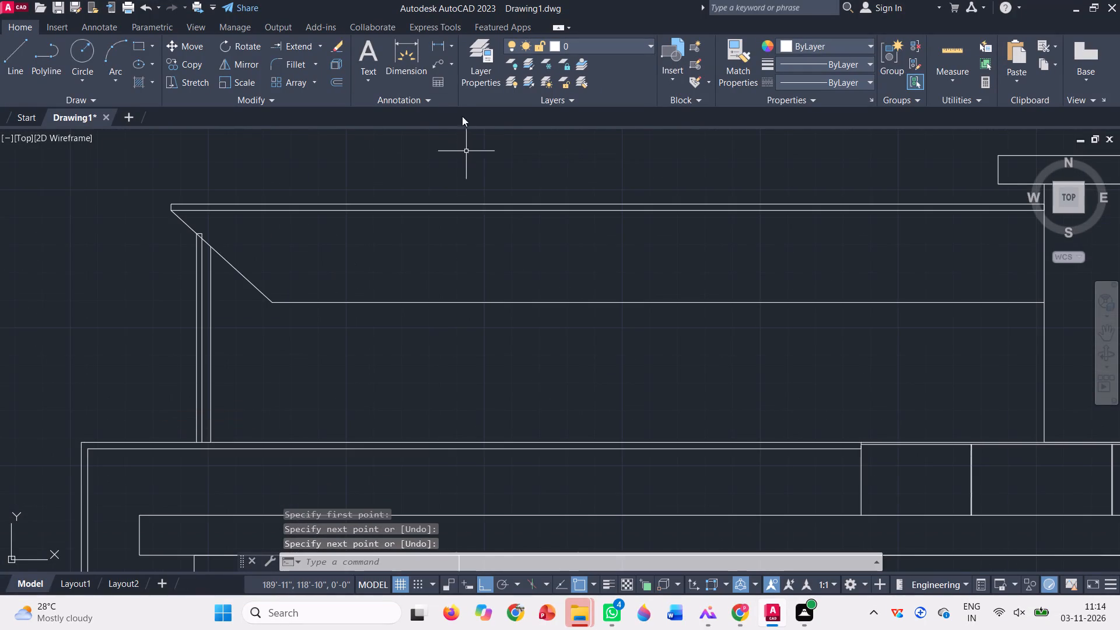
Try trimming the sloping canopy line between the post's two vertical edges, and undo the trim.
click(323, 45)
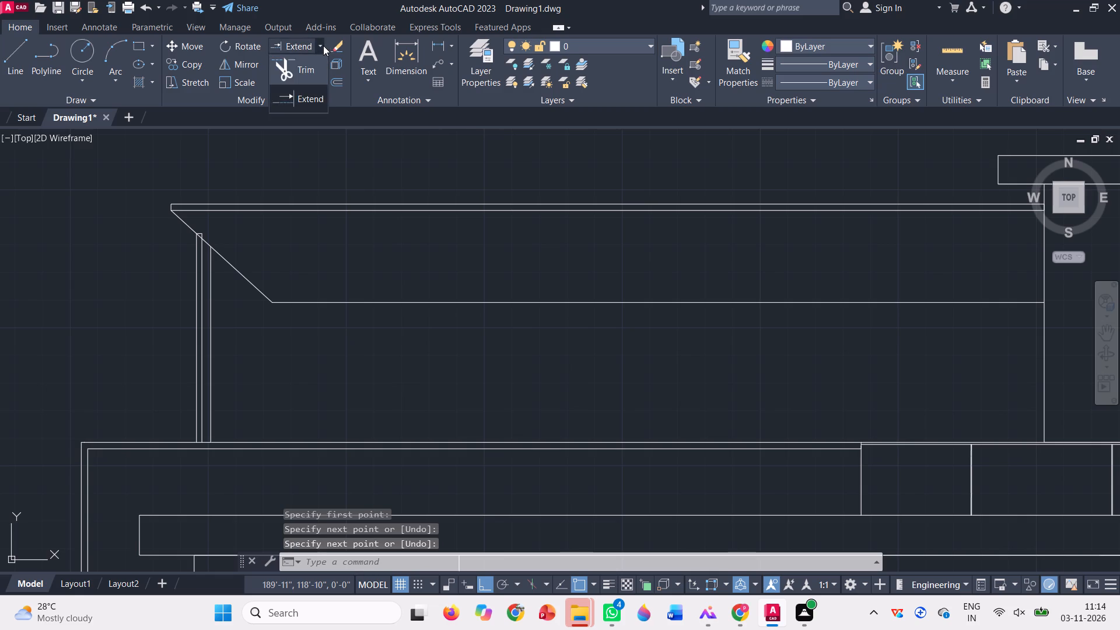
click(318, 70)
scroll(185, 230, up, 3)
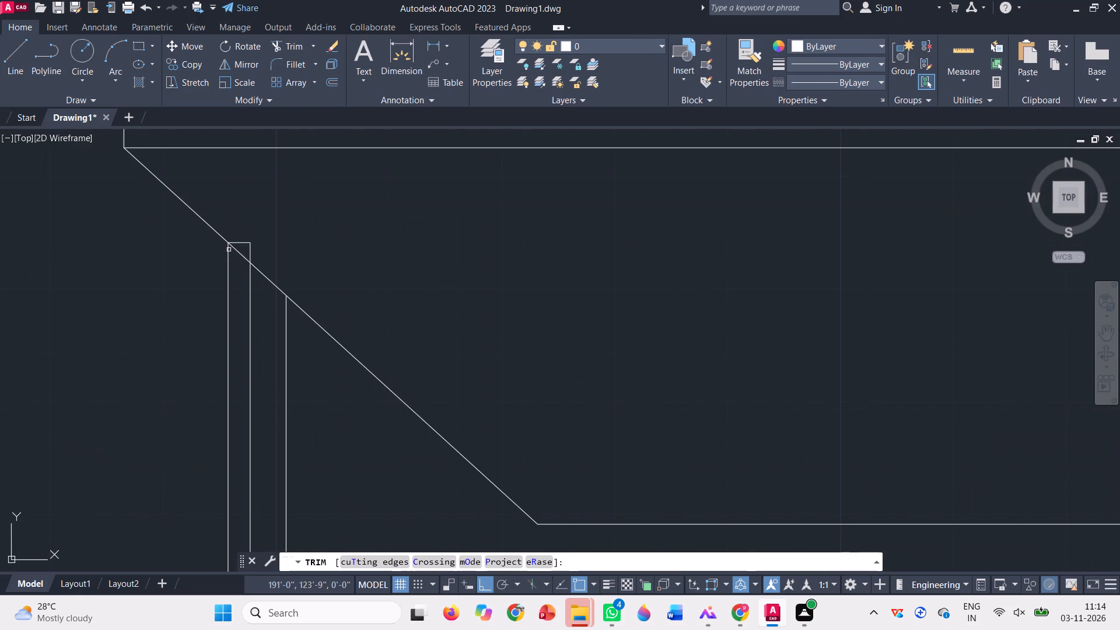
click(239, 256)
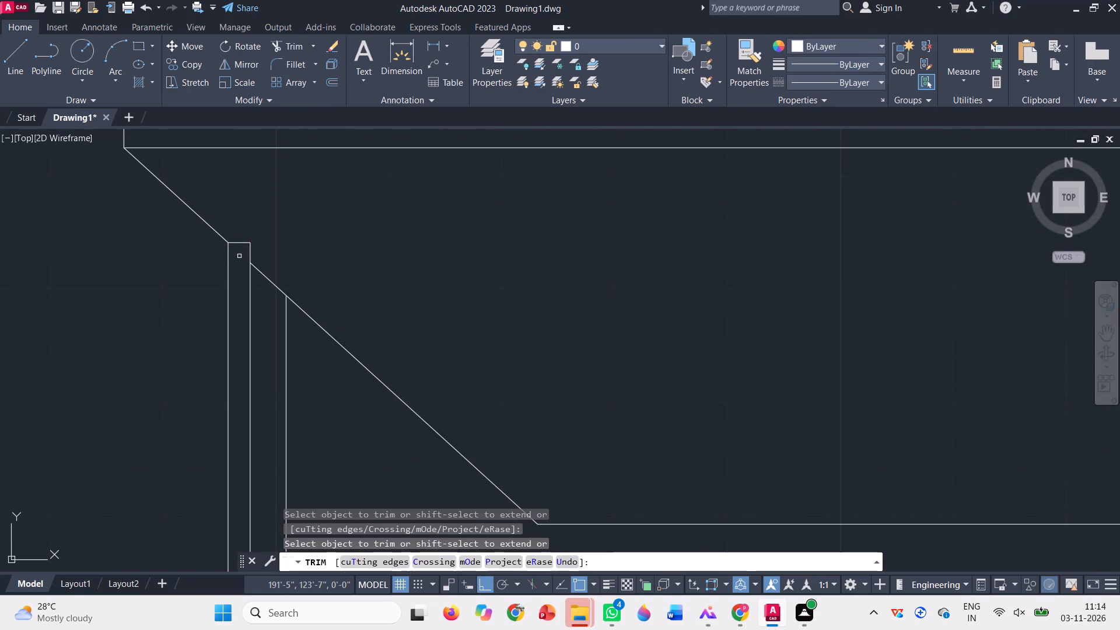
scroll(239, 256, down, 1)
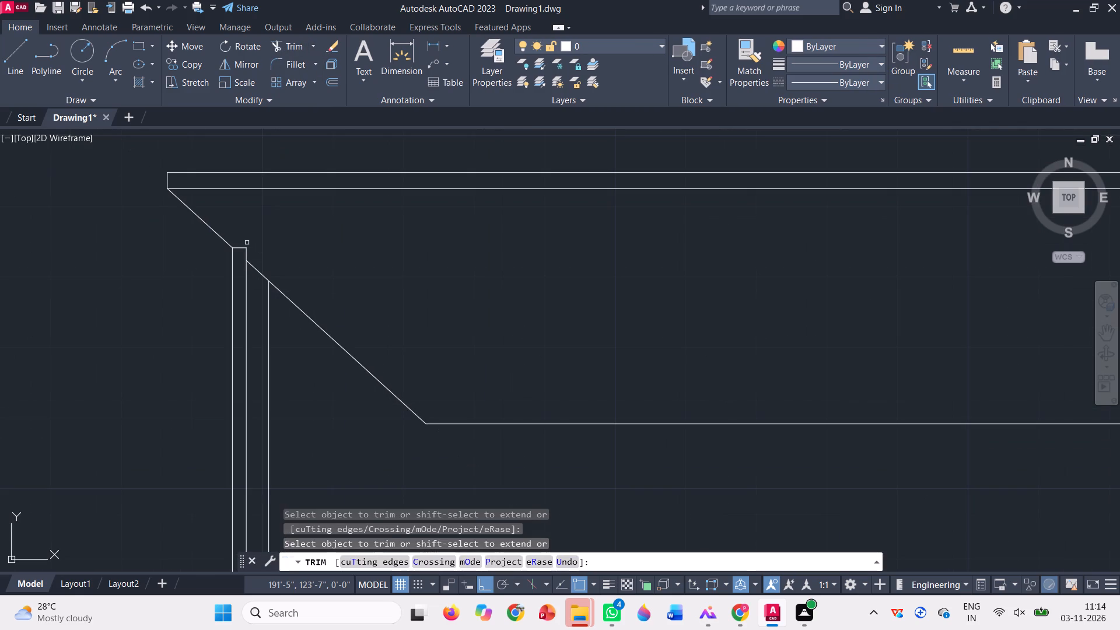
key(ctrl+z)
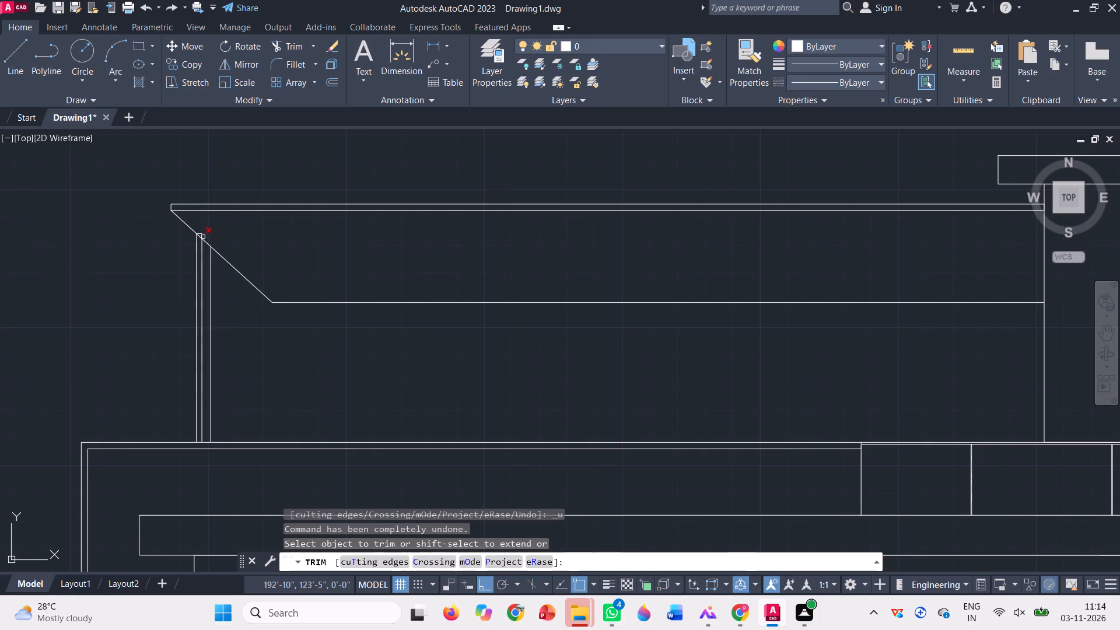
Trim the part of the post's edge that projects above the canopy's sloping line.
scroll(203, 235, up, 4)
click(187, 239)
click(177, 212)
click(187, 233)
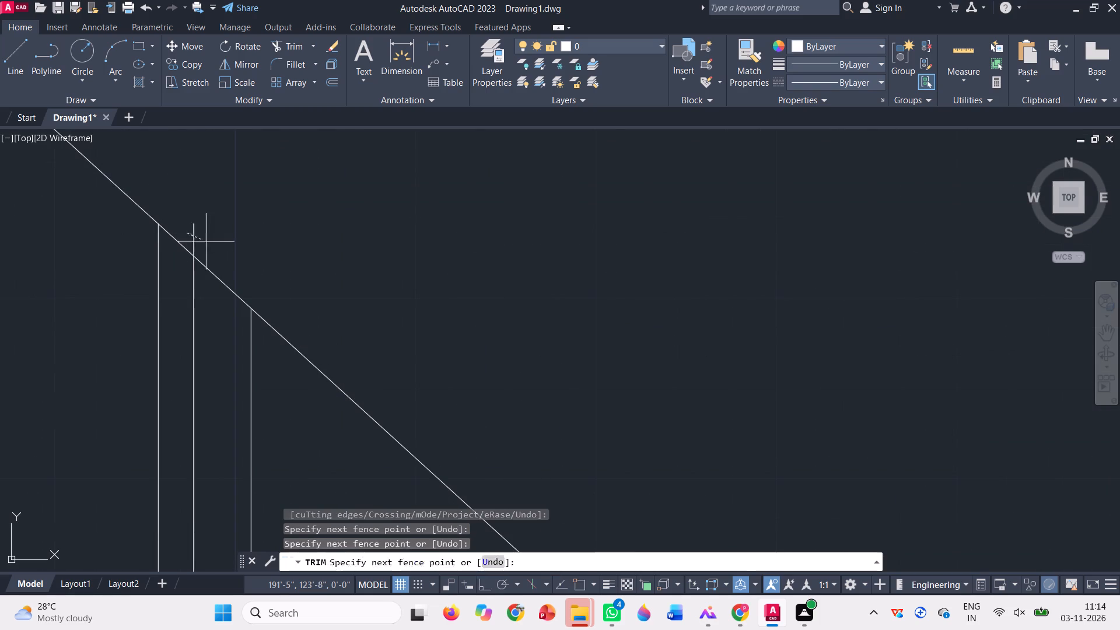
click(212, 251)
scroll(212, 251, down, 5)
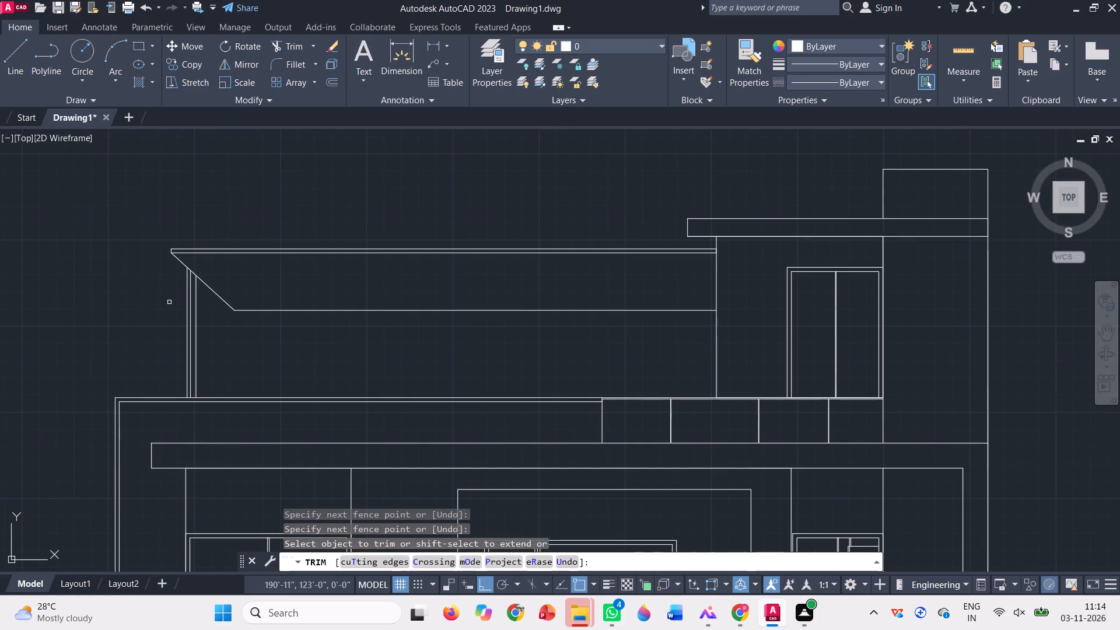
key(Escape)
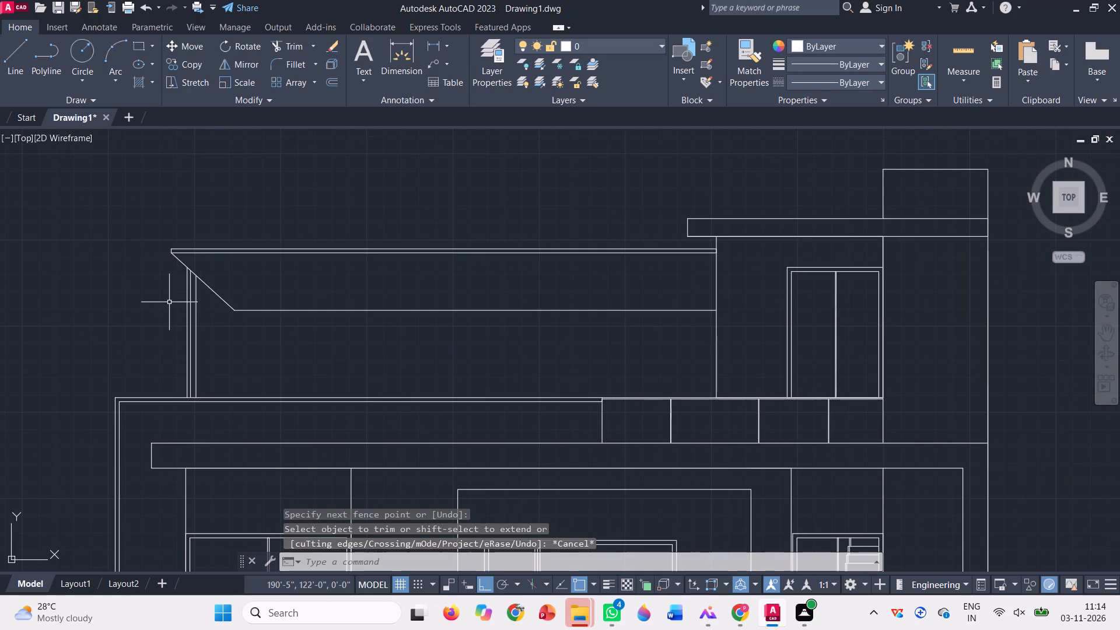
Draw a narrow rectangular post from the canopy's lower sloping corner down to the parapet's top line.
click(139, 47)
click(237, 310)
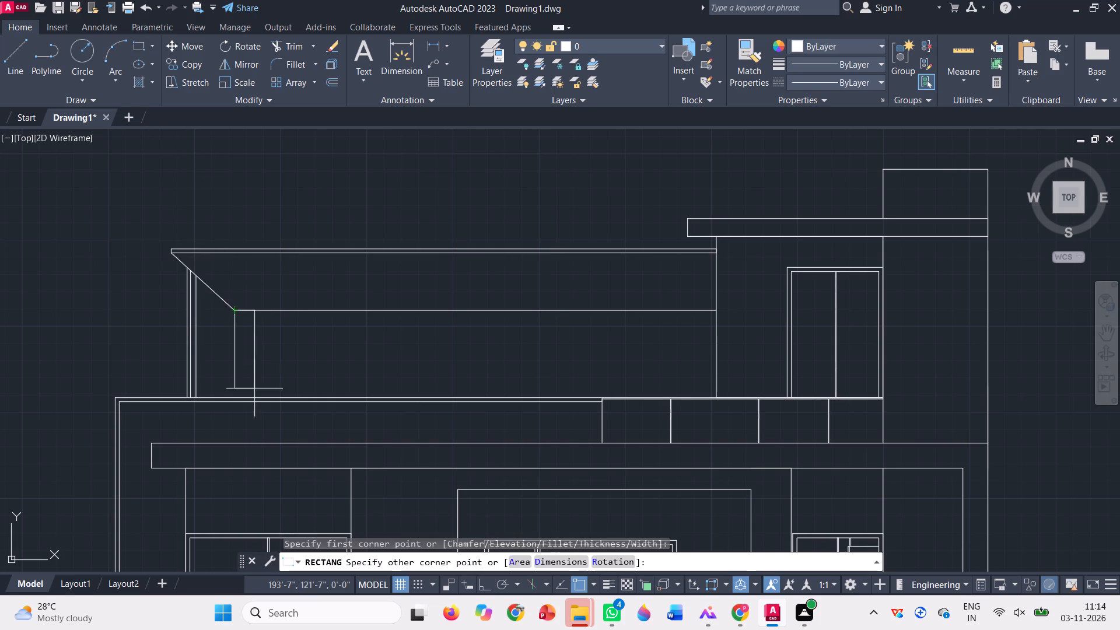
scroll(238, 410, up, 4)
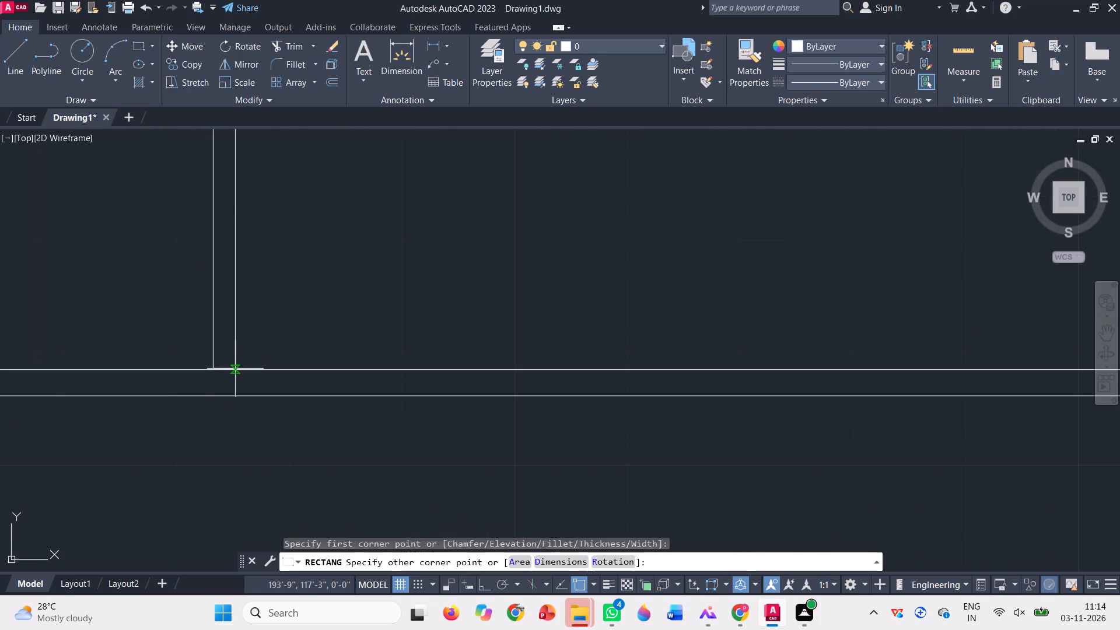
click(235, 369)
scroll(202, 400, down, 4)
scroll(172, 360, down, 1)
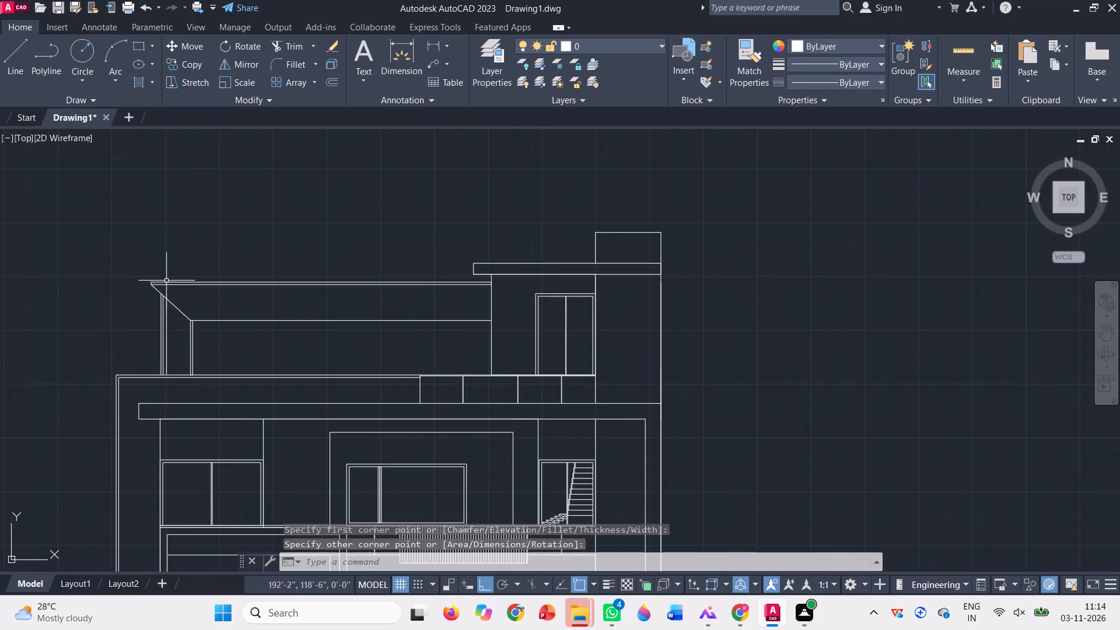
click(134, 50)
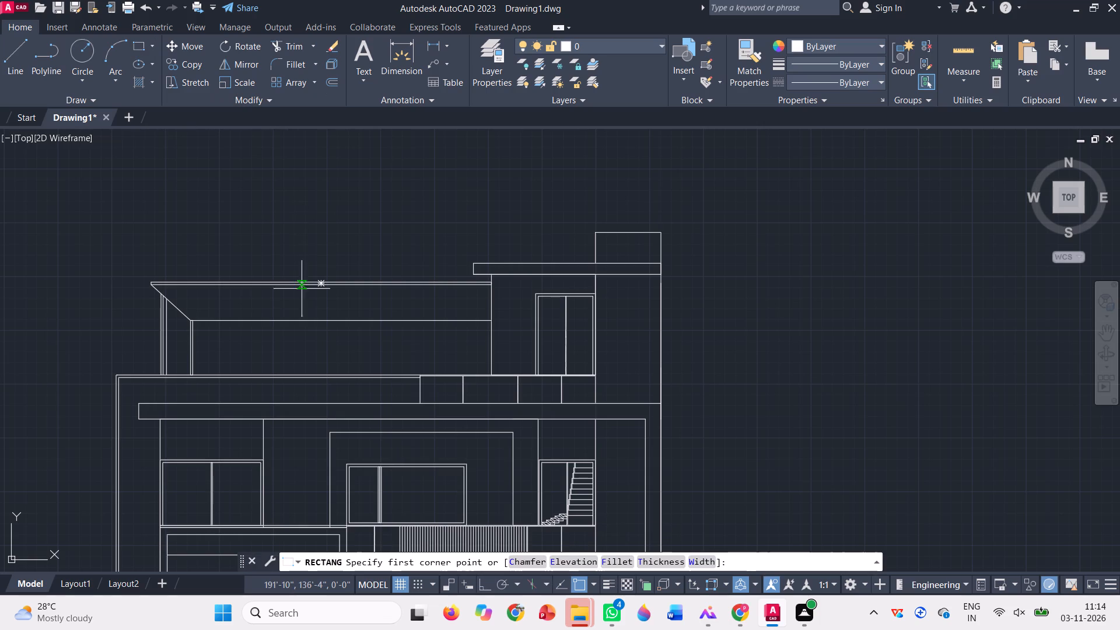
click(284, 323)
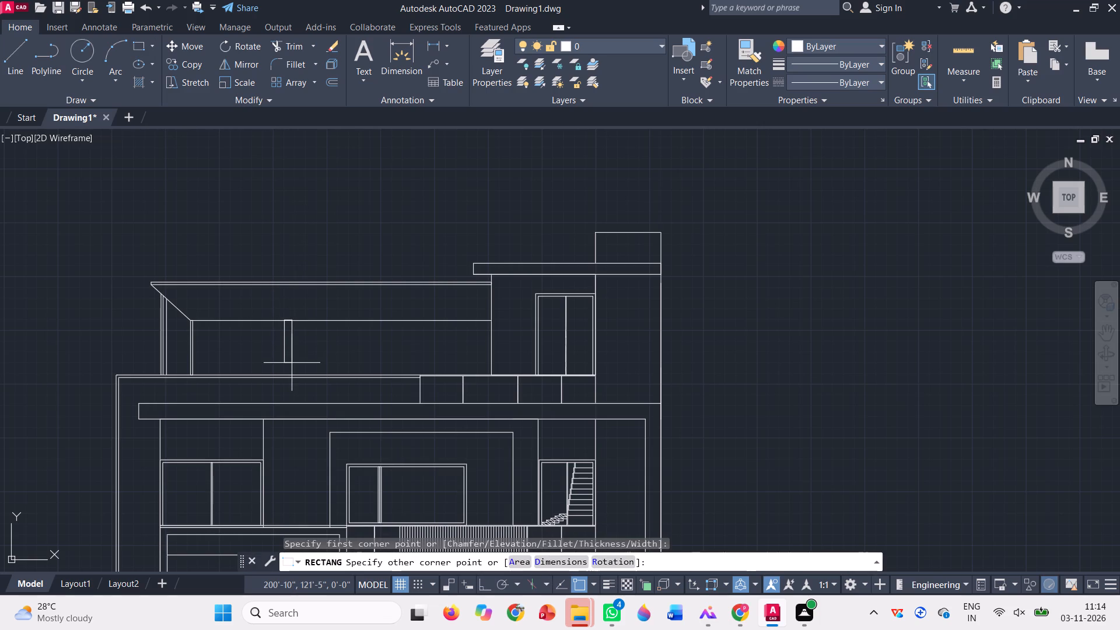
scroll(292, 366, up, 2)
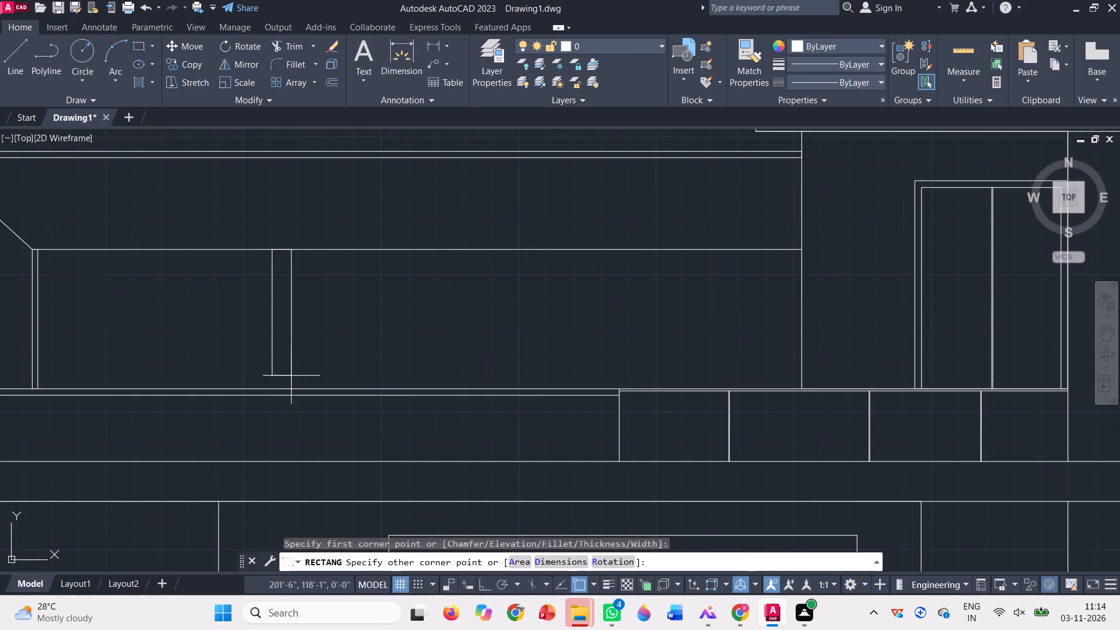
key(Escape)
Copy the narrow post to two more positions along the canopy's lower line, spaced towards the stair block.
scroll(303, 356, down, 2)
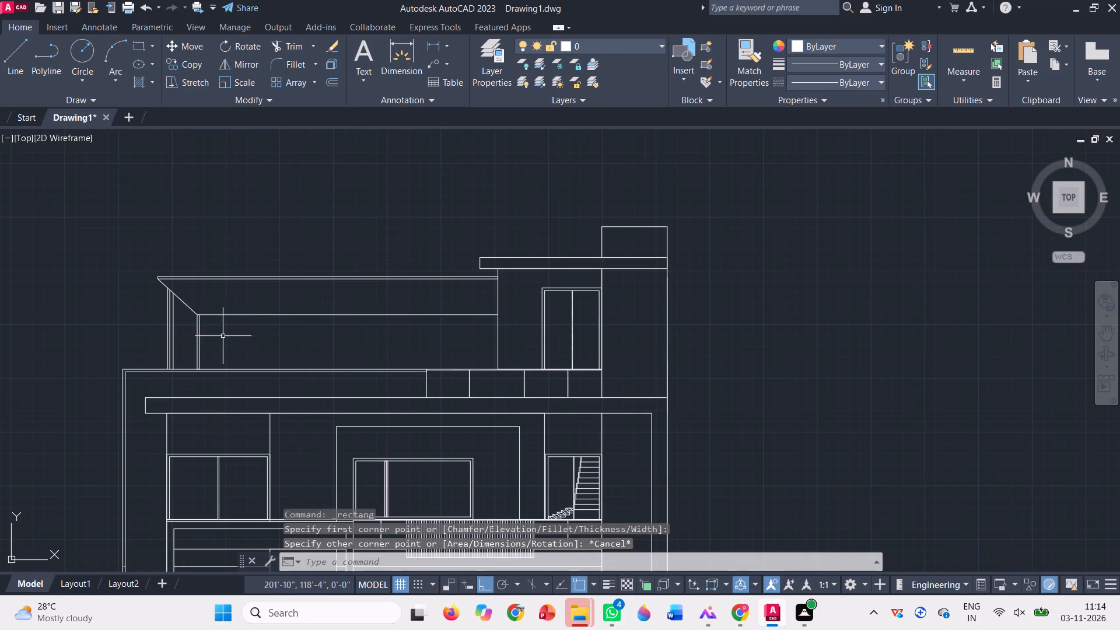
click(215, 349)
click(193, 332)
text(co)
key(space)
scroll(216, 312, up, 3)
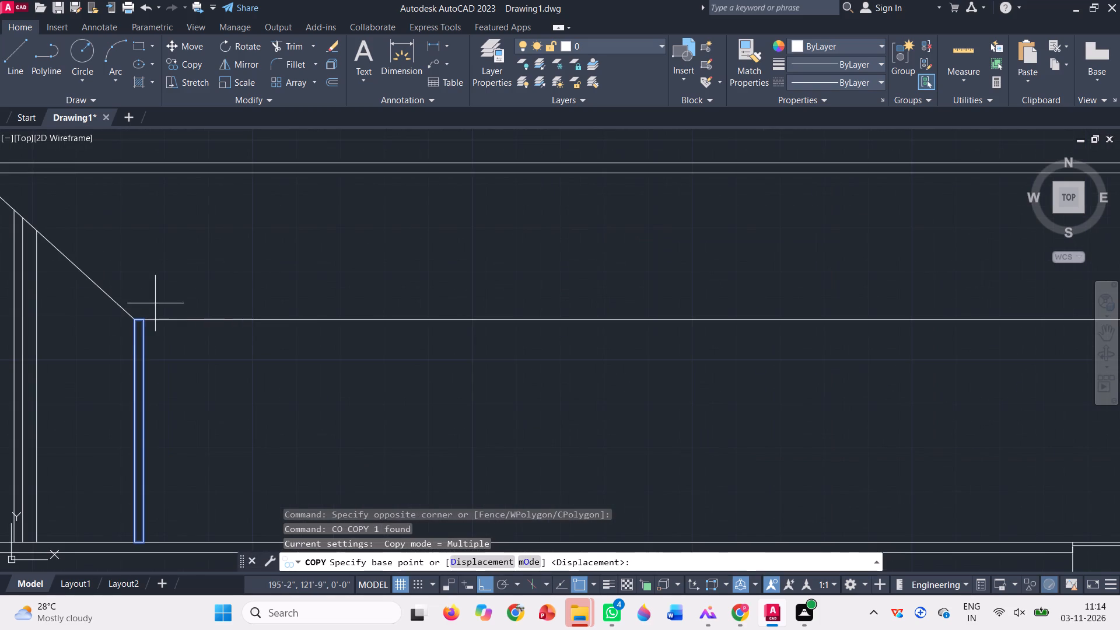
click(135, 323)
scroll(118, 330, down, 2)
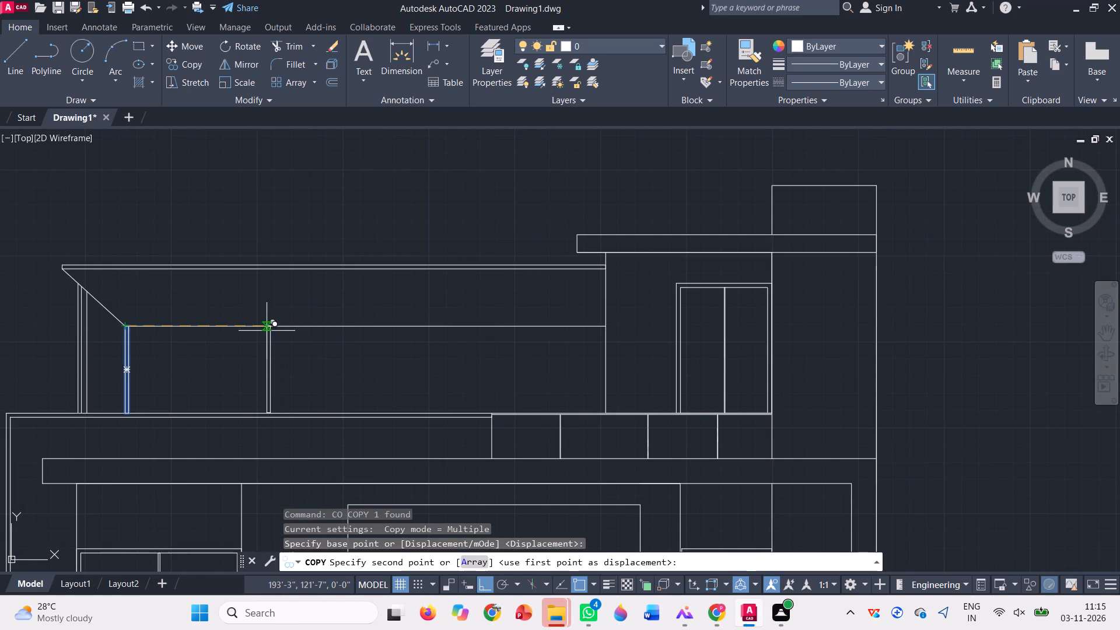
click(267, 331)
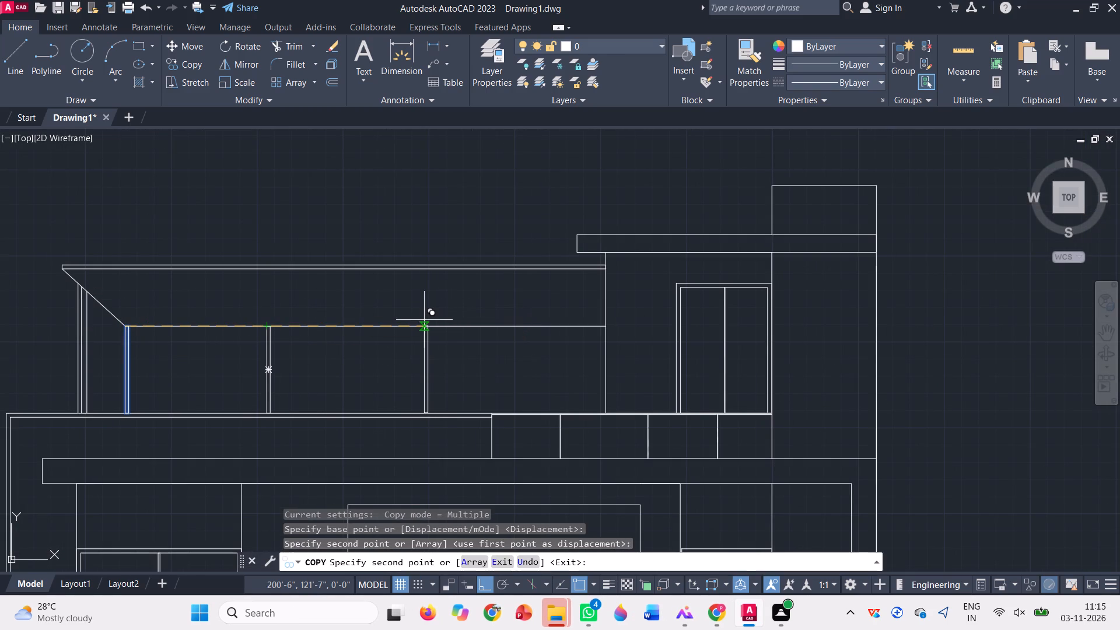
click(424, 320)
key(Escape)
Draw a line from the parapet's top up to the canopy's lower line near the stair block, then sloping to the fascia's lower corner at the stair wall.
scroll(229, 321, down, 1)
scroll(468, 291, up, 2)
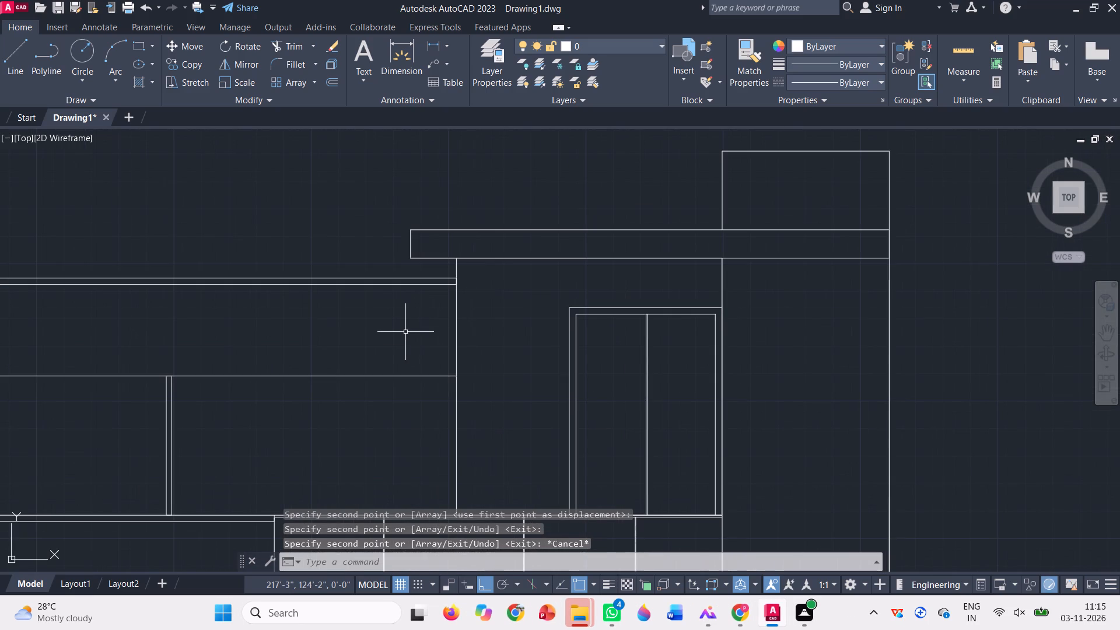
scroll(440, 306, down, 2)
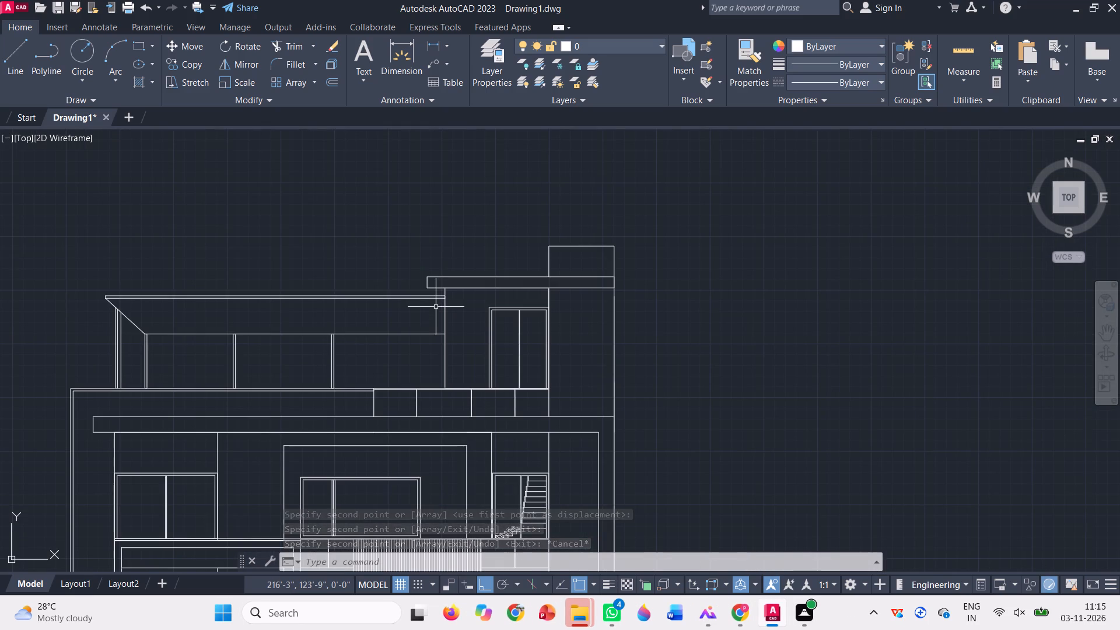
click(19, 65)
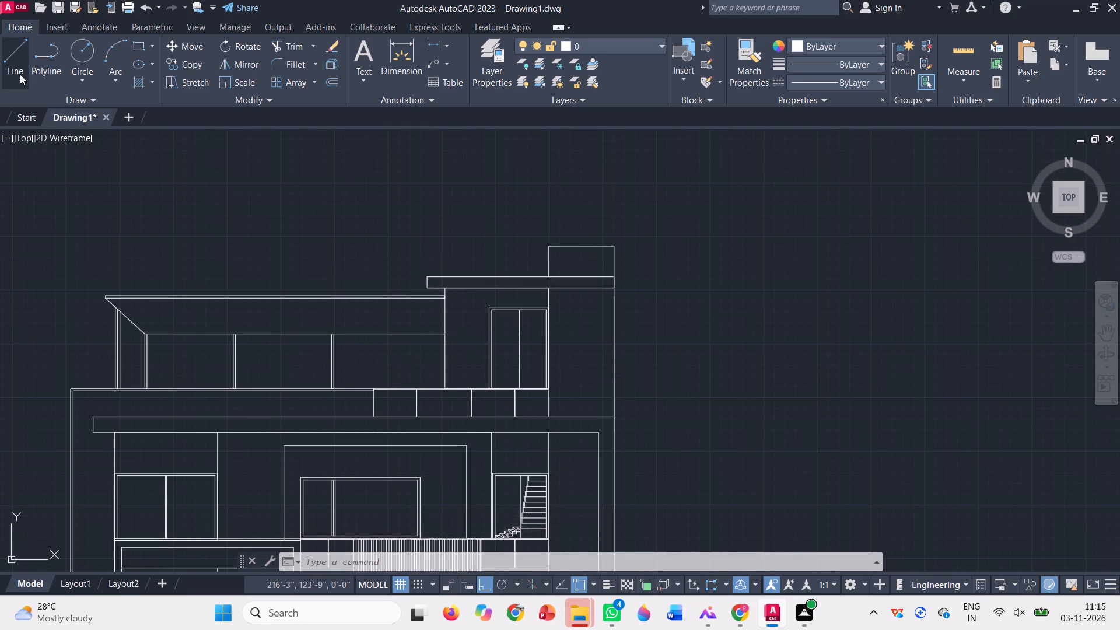
scroll(447, 376, up, 2)
scroll(405, 404, up, 2)
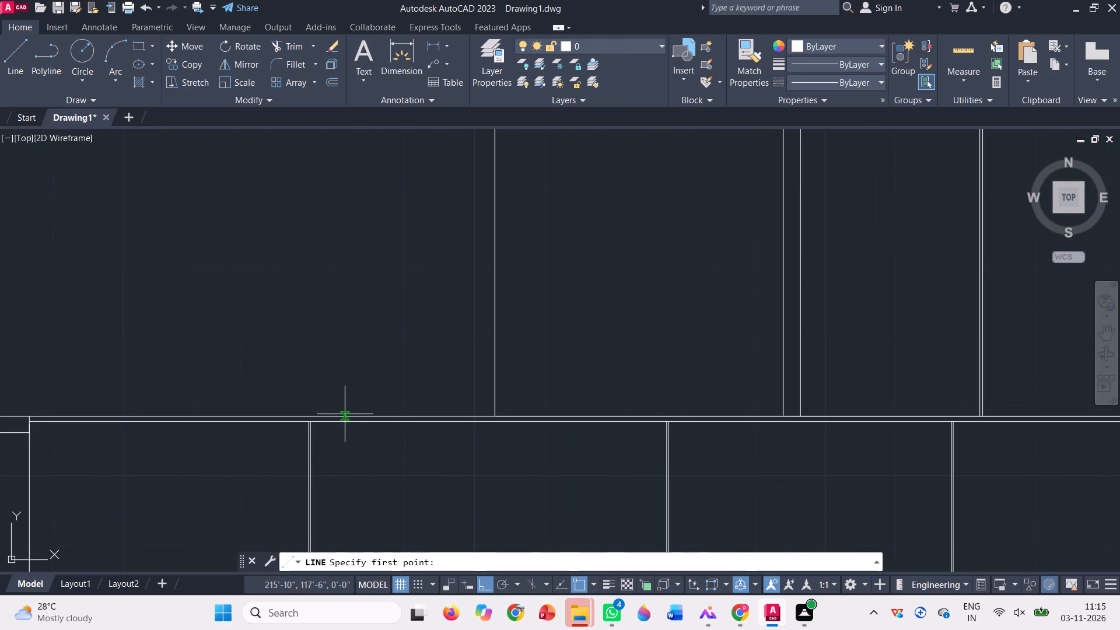
click(338, 417)
scroll(356, 463, down, 2)
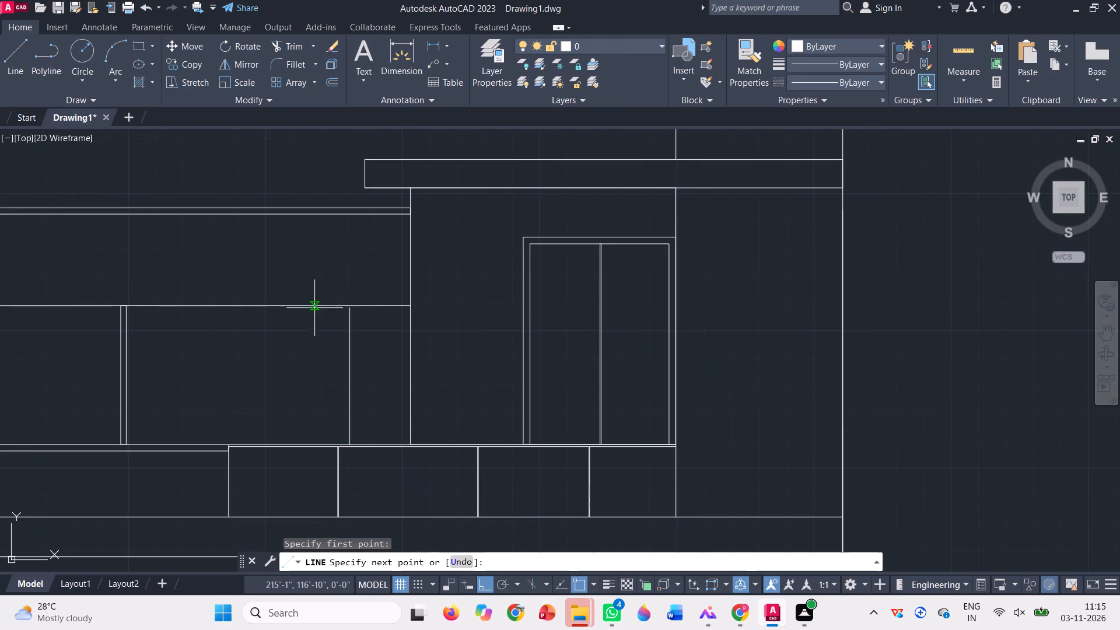
click(348, 308)
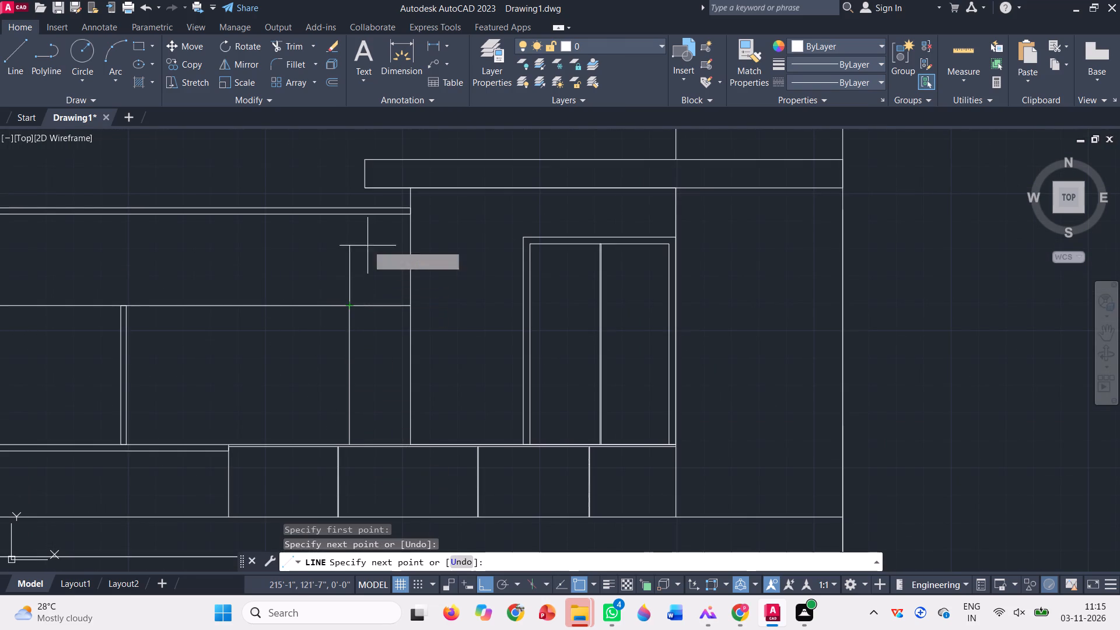
key(F8)
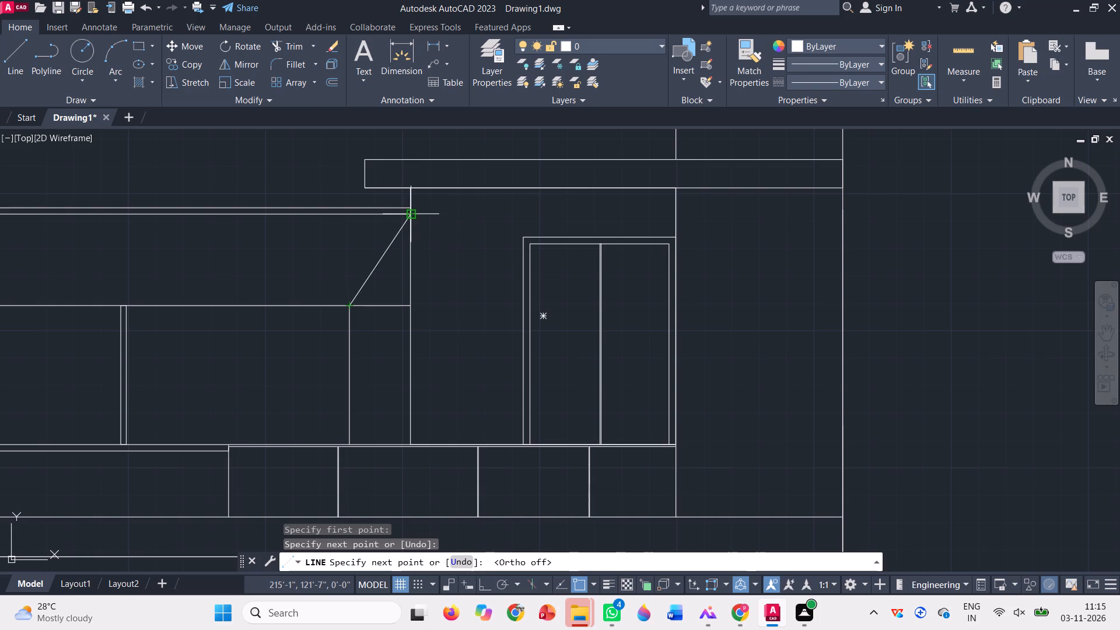
click(409, 215)
key(space)
scroll(384, 296, down, 2)
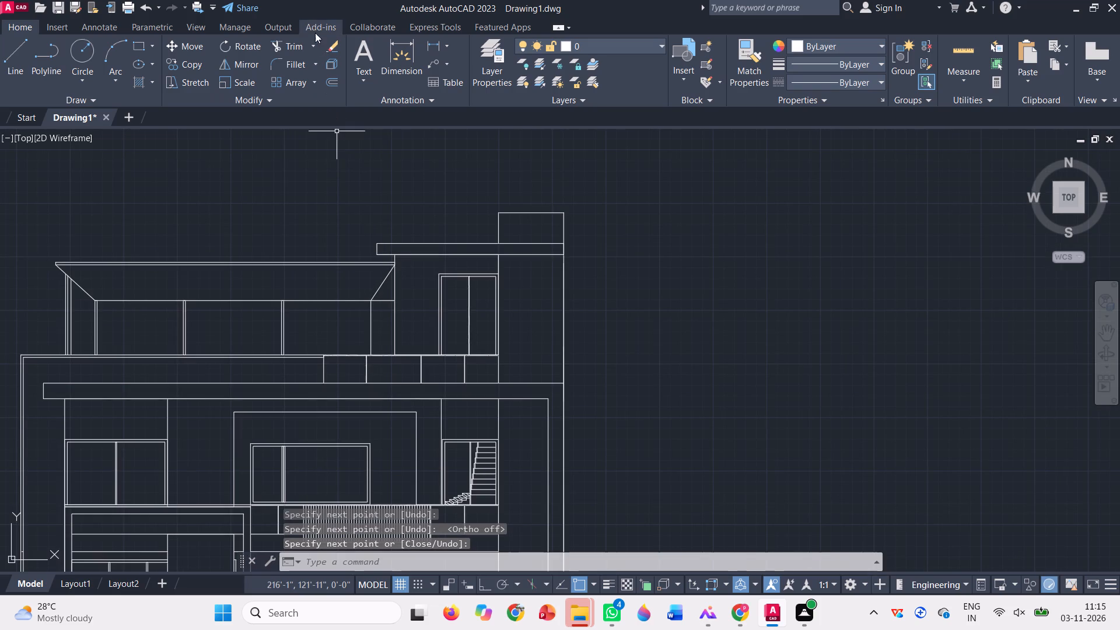
Trim the canopy's lower line between the new sloping line and the stair block wall.
click(276, 48)
click(377, 304)
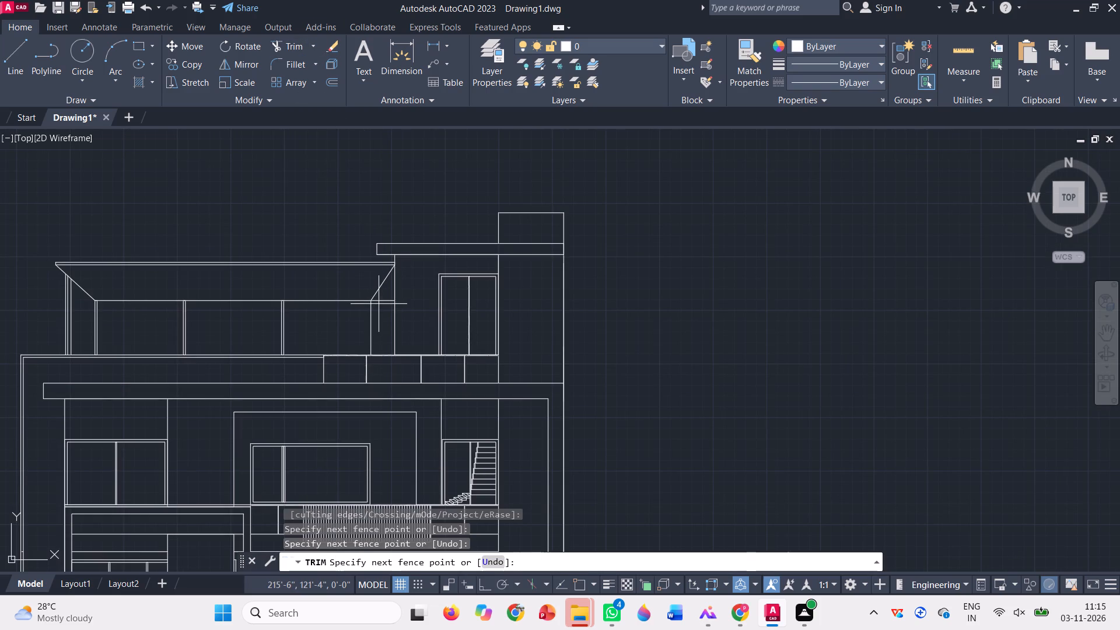
click(384, 300)
key(Escape)
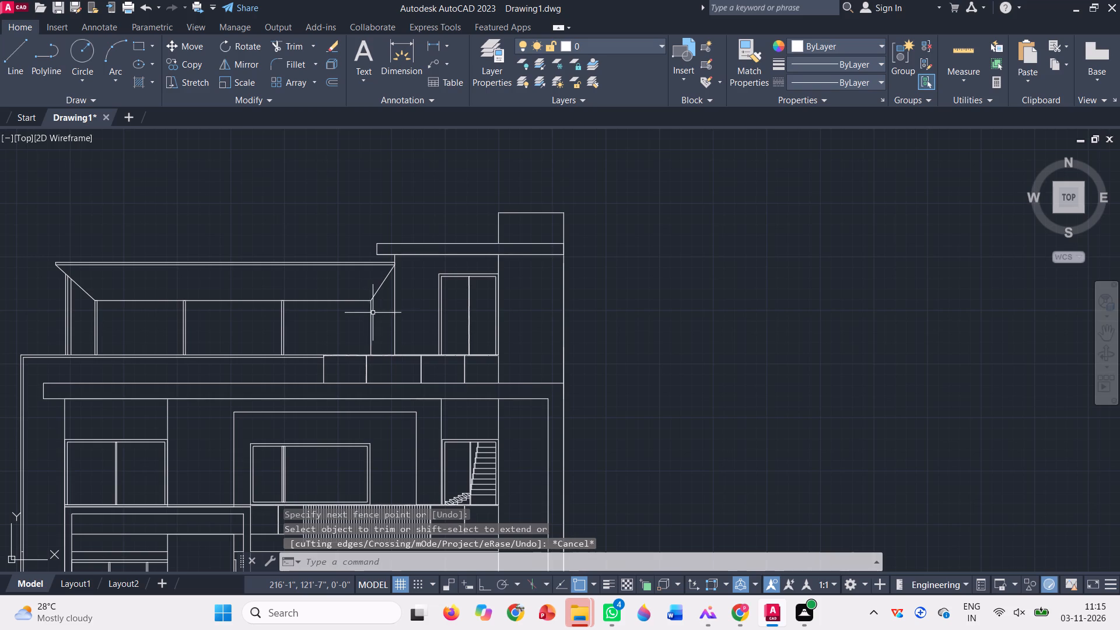
Copy the canopy post nearest the stair block to the lower end of the new sloping line, beside its vertical line.
scroll(361, 334, up, 1)
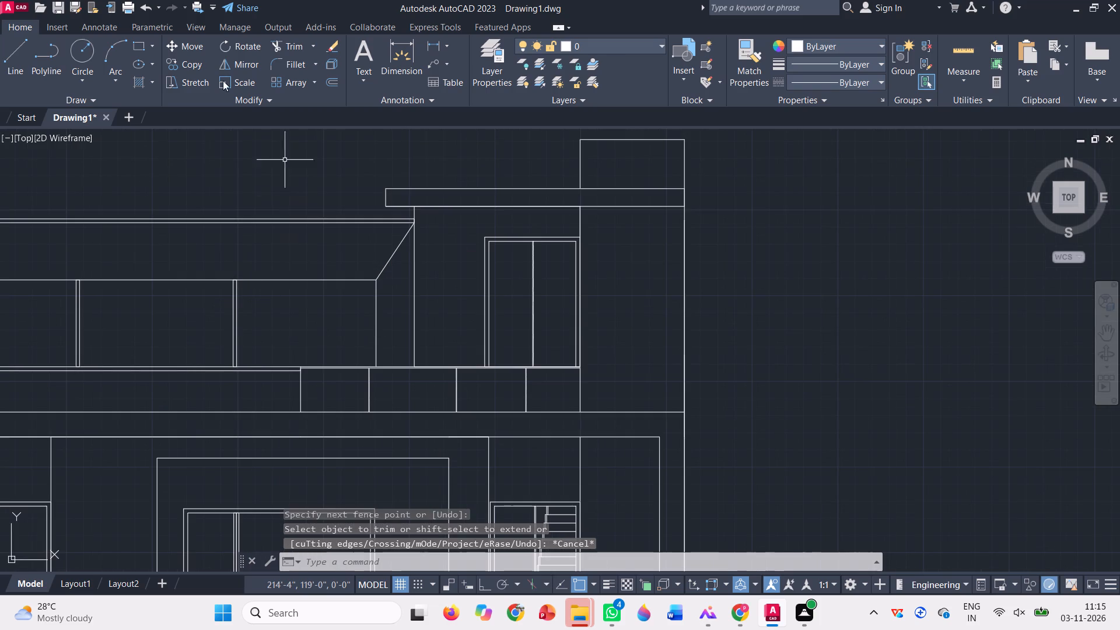
scroll(357, 335, down, 1)
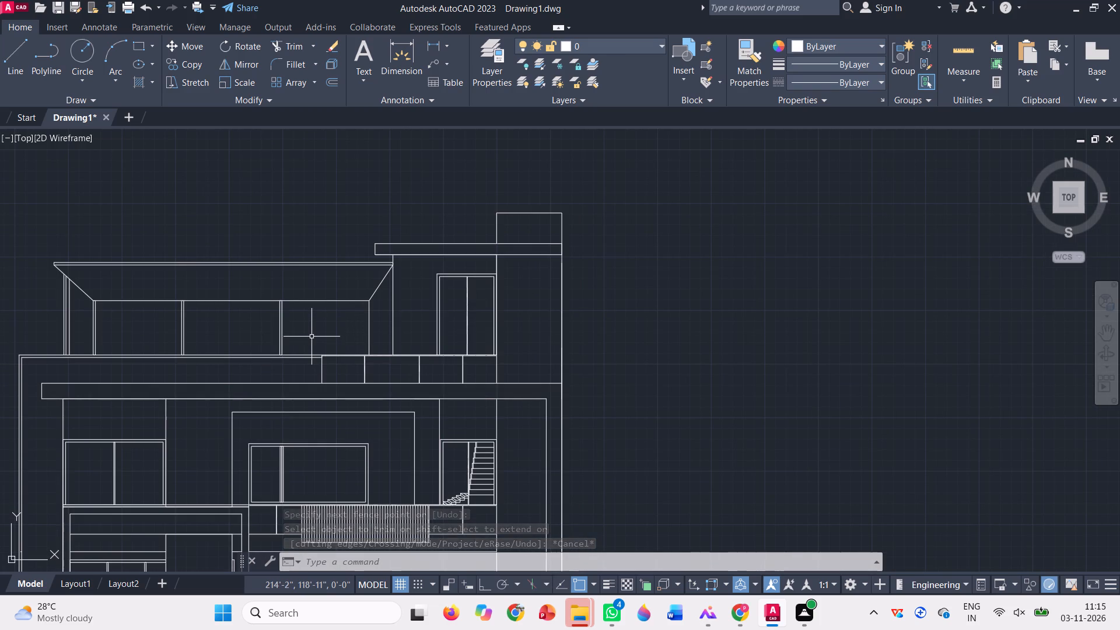
click(296, 324)
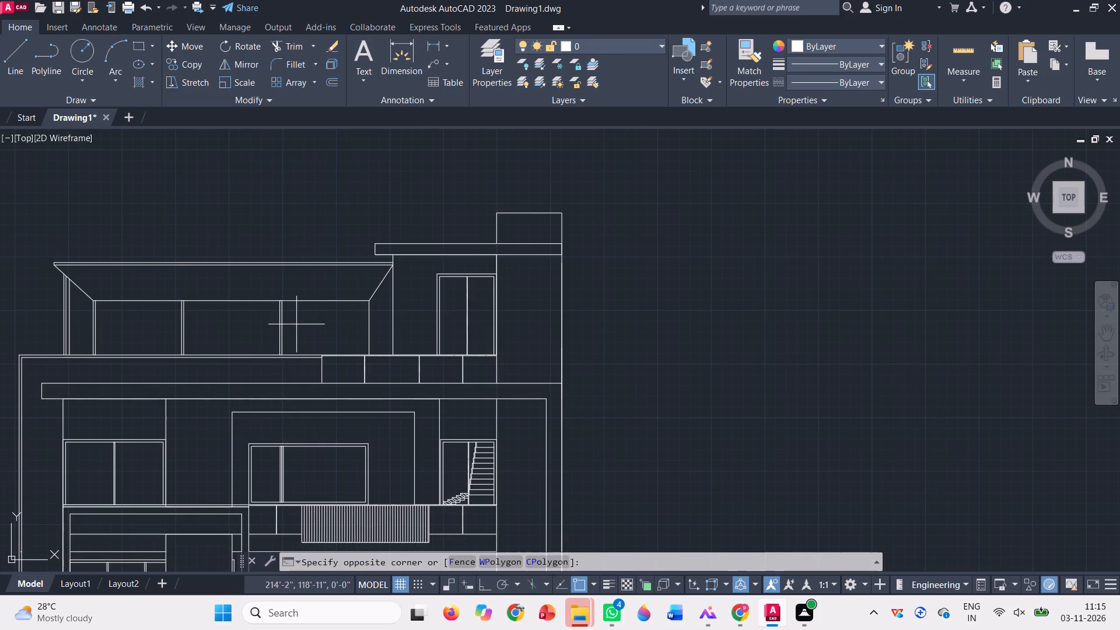
click(239, 318)
text(co)
key(space)
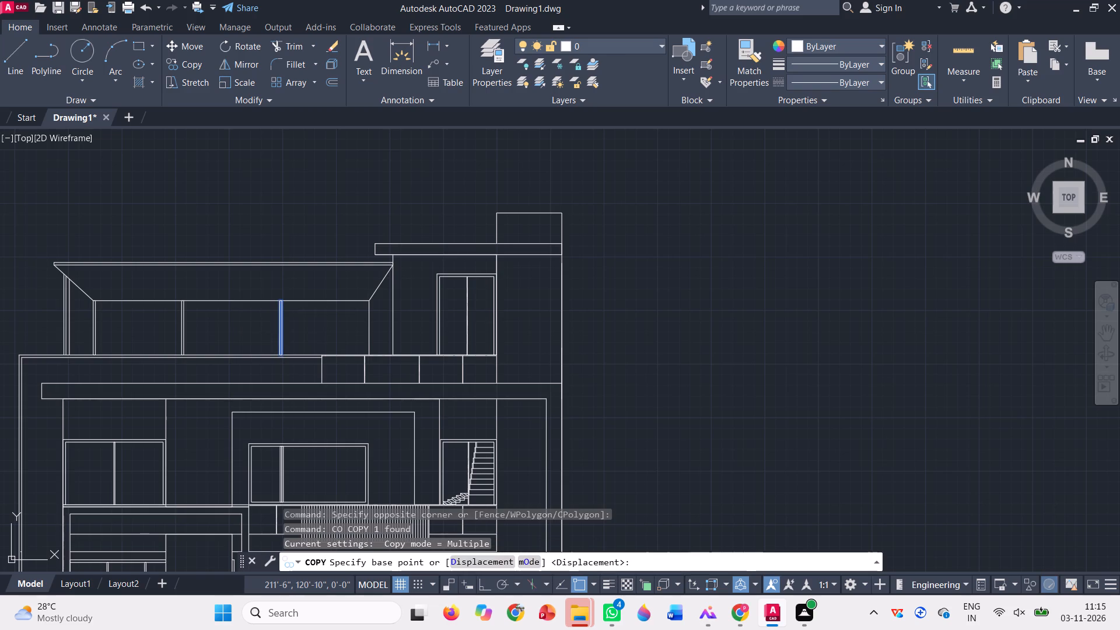
scroll(274, 285, up, 3)
click(306, 344)
scroll(233, 321, down, 2)
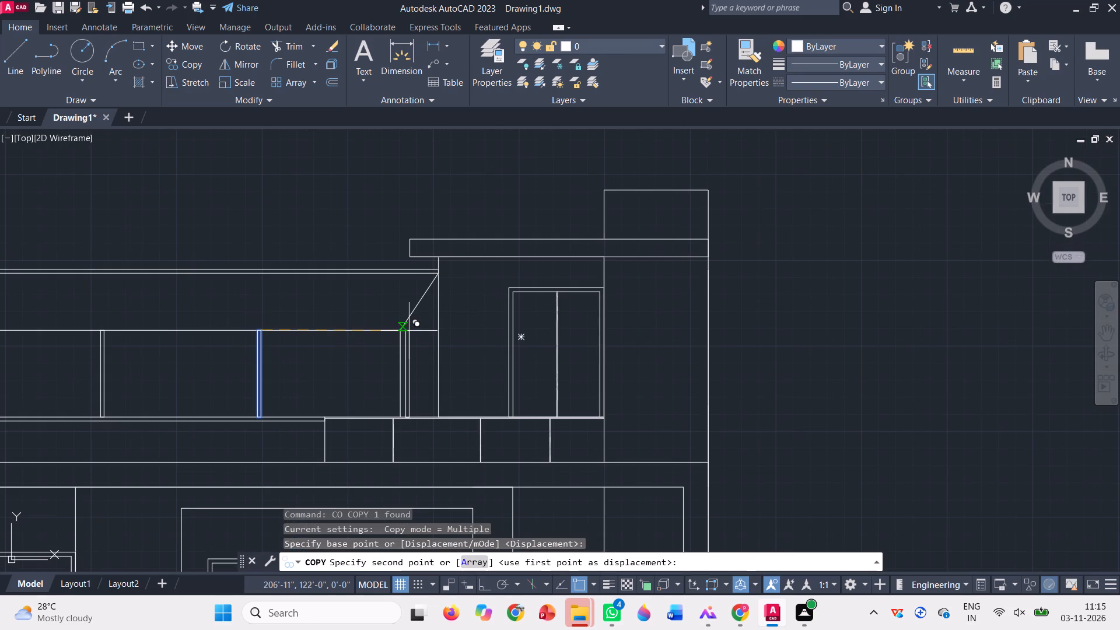
scroll(409, 331, up, 2)
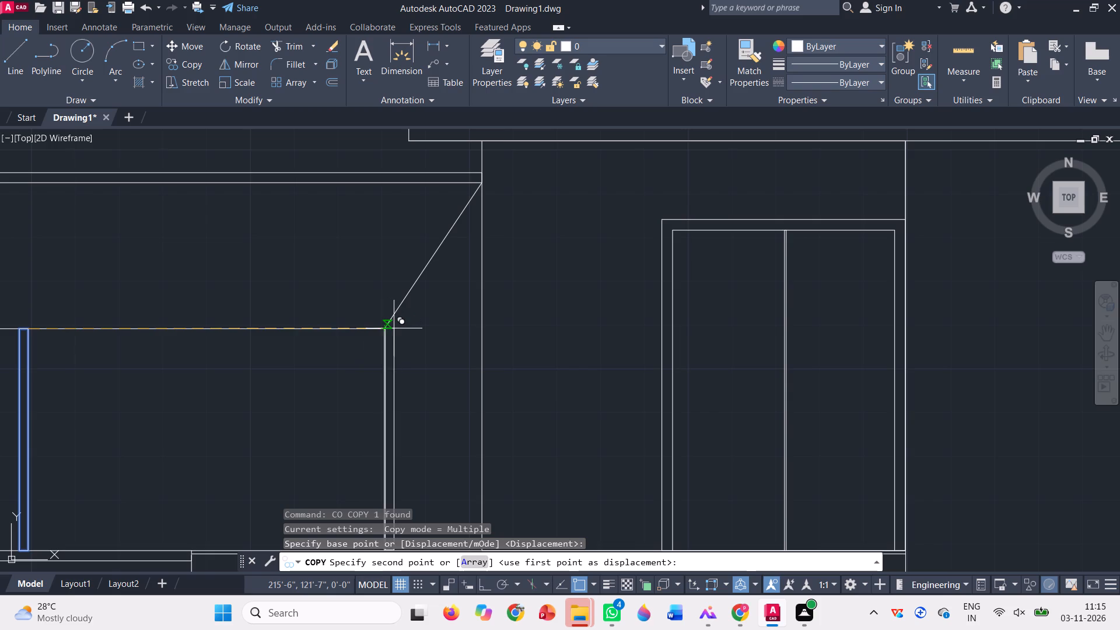
click(394, 332)
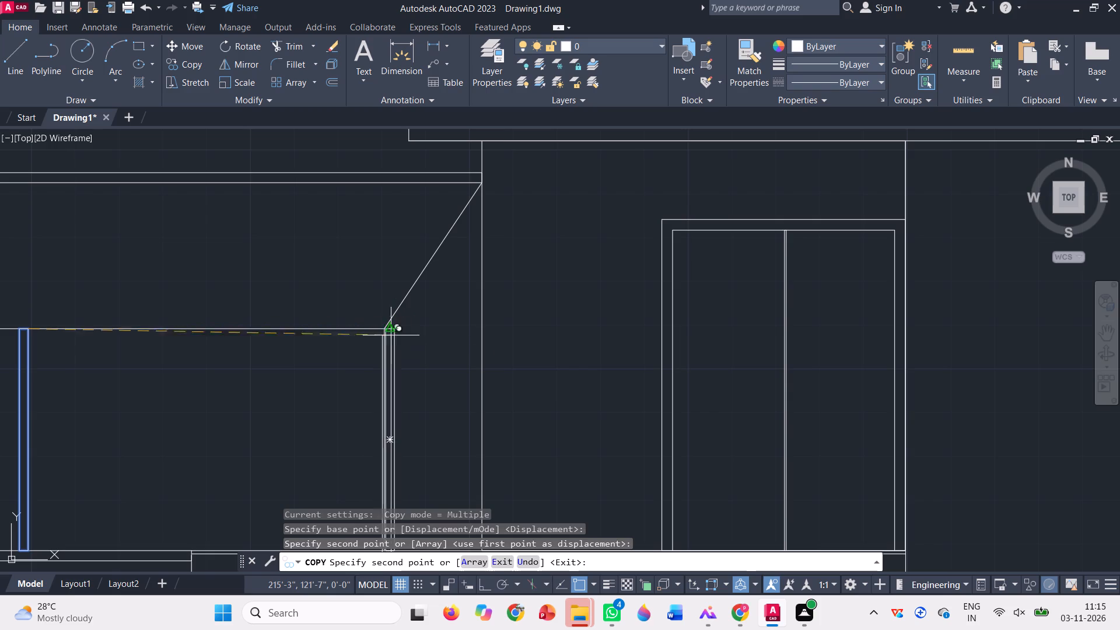
scroll(373, 346, down, 2)
scroll(386, 341, up, 3)
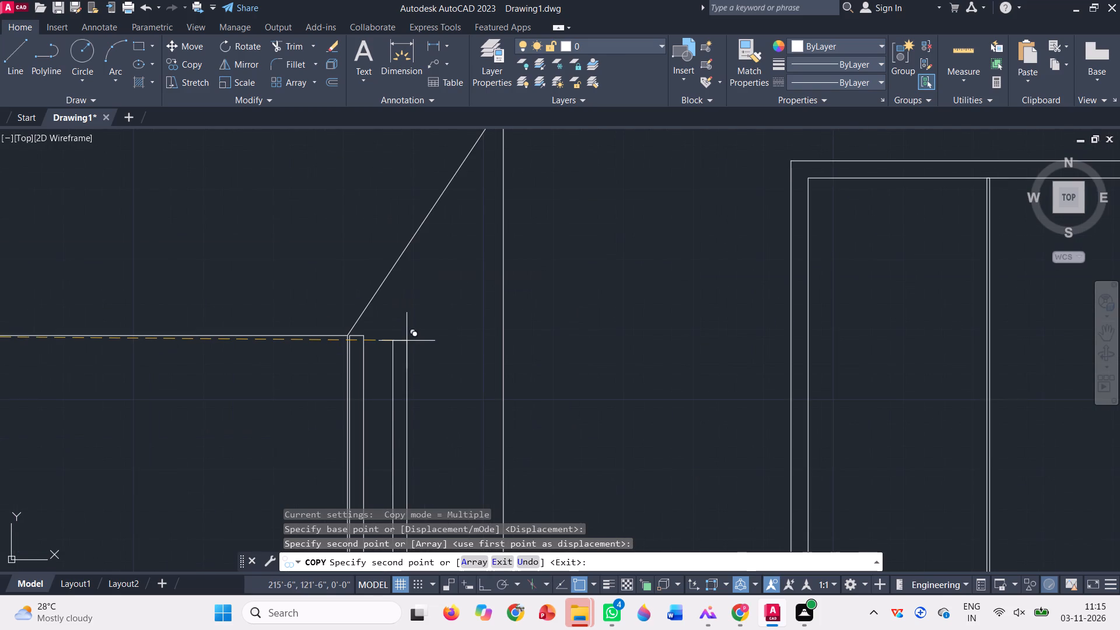
scroll(405, 337, down, 3)
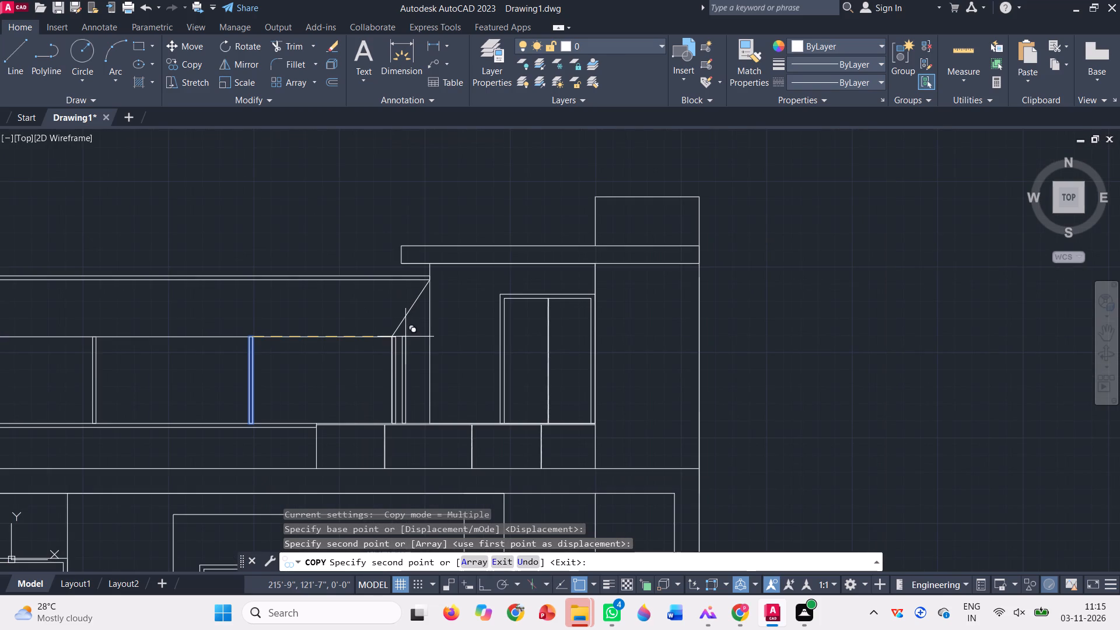
key(Escape)
Copy the post at the sloping line's lower end a short distance towards the stair block, keeping its base on the parapet top.
scroll(386, 401, up, 3)
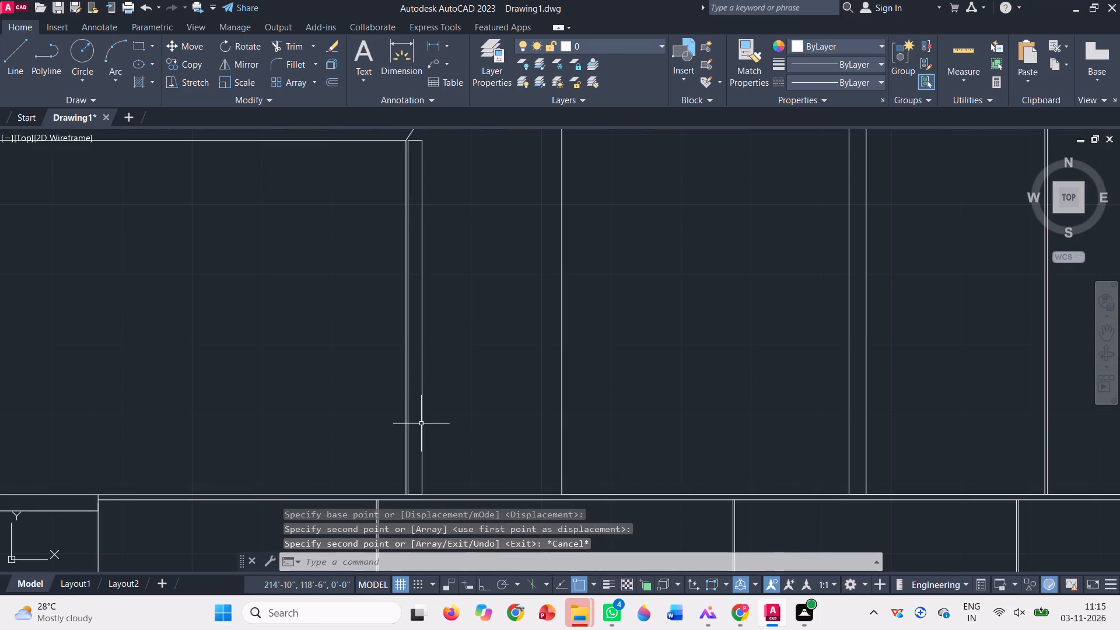
click(426, 414)
click(418, 405)
scroll(421, 405, down, 2)
text(co)
key(space)
scroll(425, 450, up, 3)
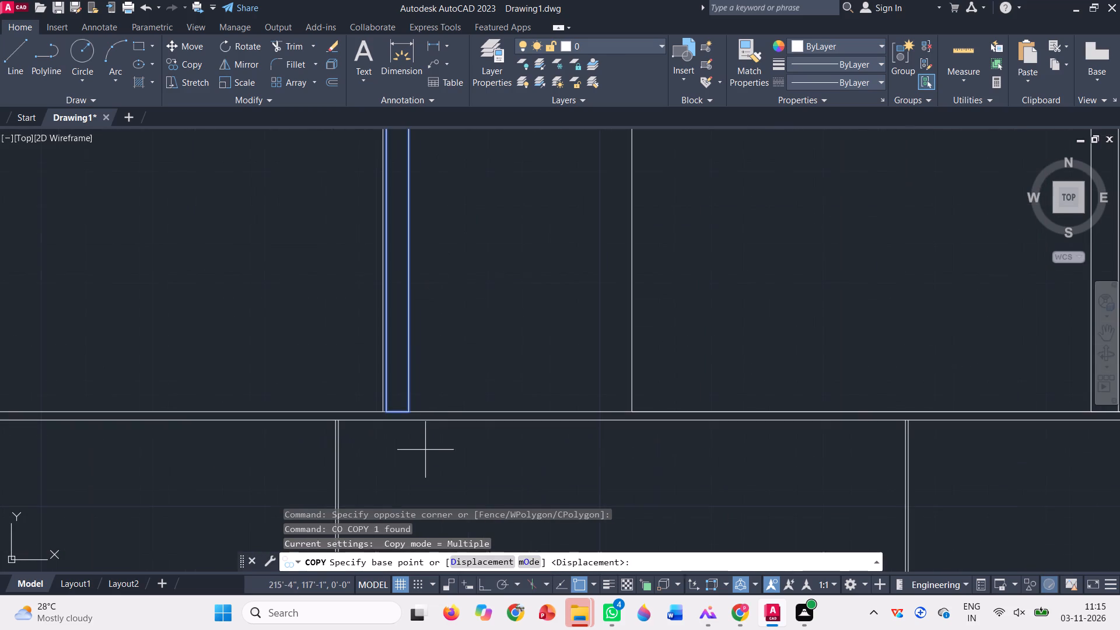
click(408, 407)
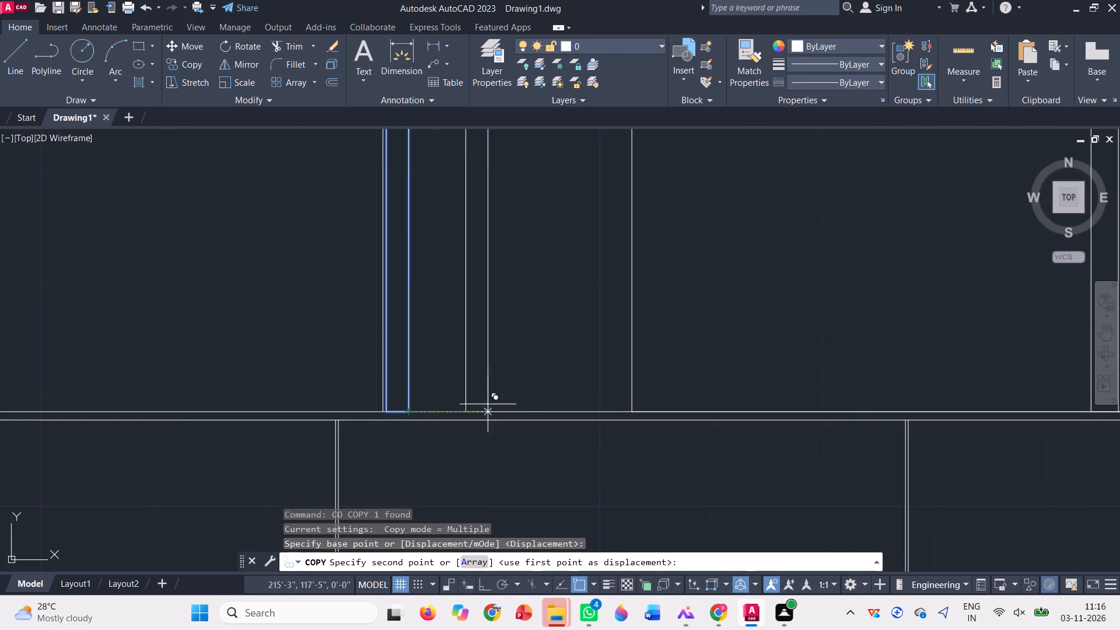
click(508, 410)
scroll(412, 503, down, 2)
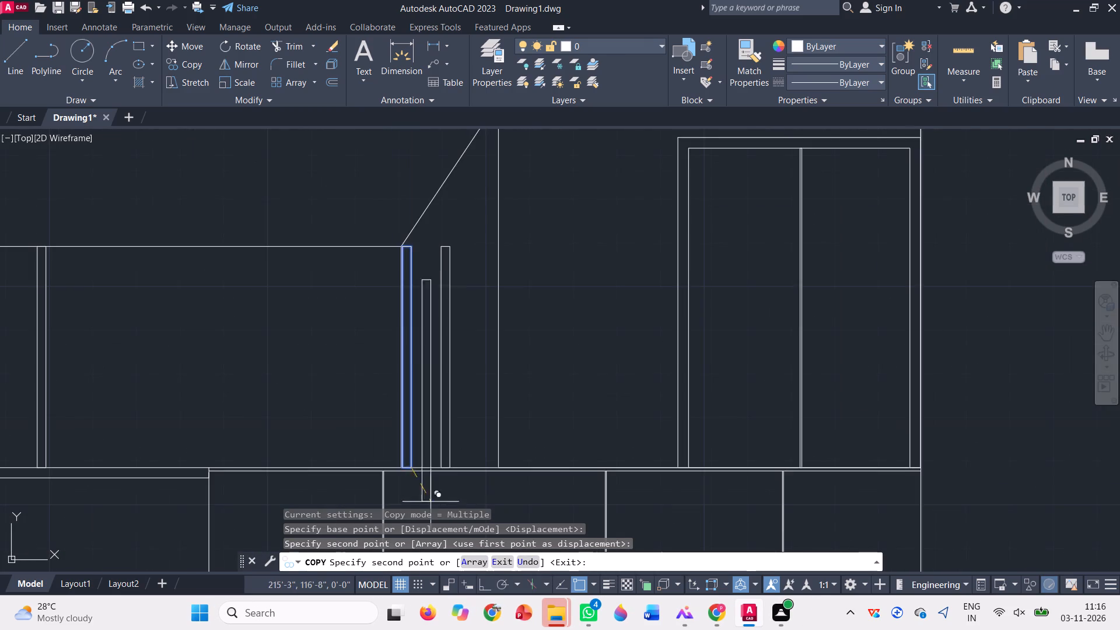
scroll(448, 491, down, 1)
key(Escape)
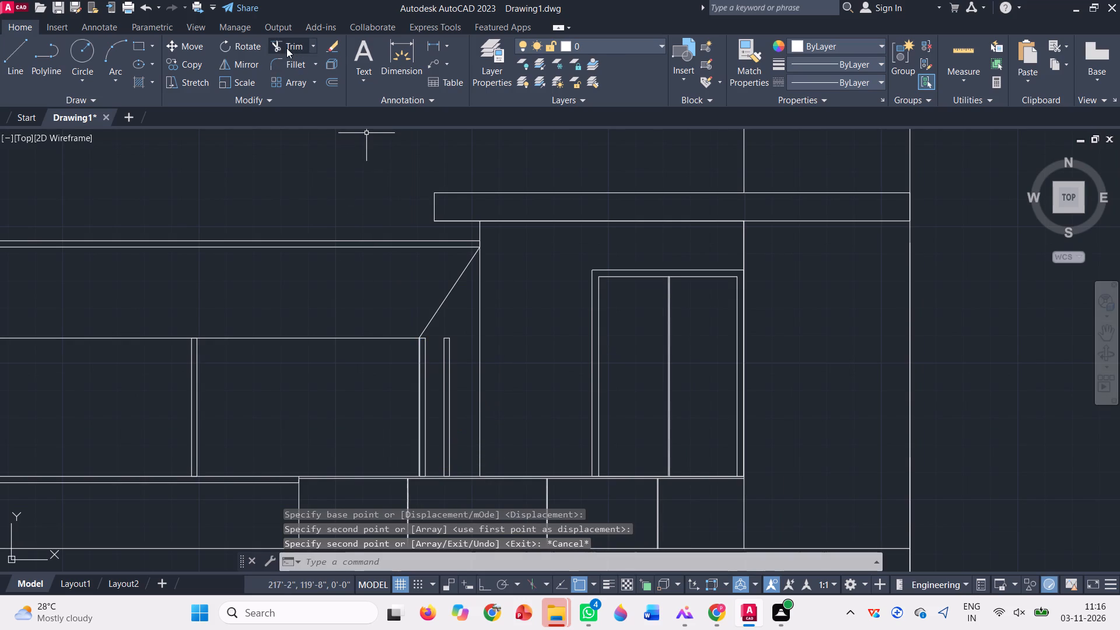
Trim away the top edges of the two posts beneath the sloping line near the stair block.
click(285, 45)
scroll(415, 332, up, 3)
click(442, 362)
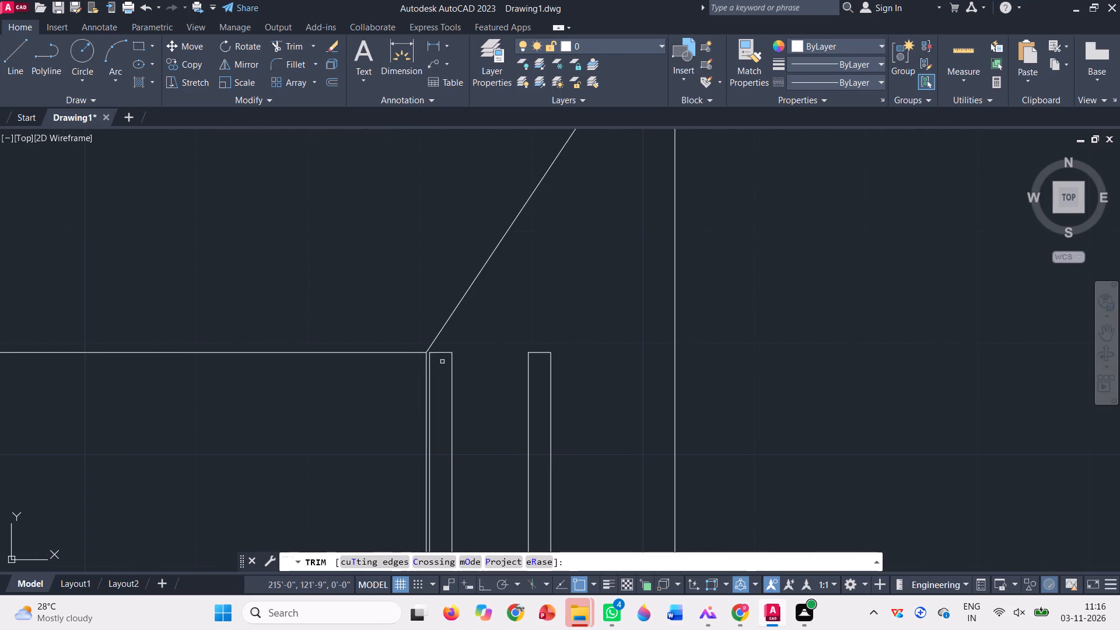
click(443, 347)
click(537, 363)
click(542, 331)
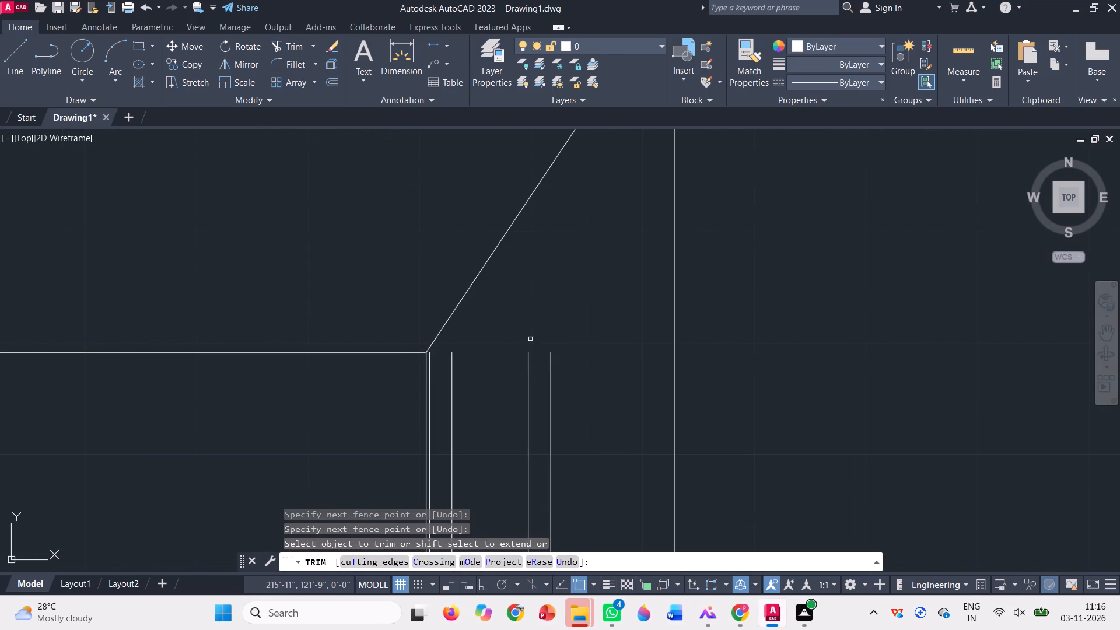
scroll(516, 348, down, 2)
key(Escape)
Extend the side lines of the two open-topped posts up to the canopy's sloping line beside the stair block.
click(318, 46)
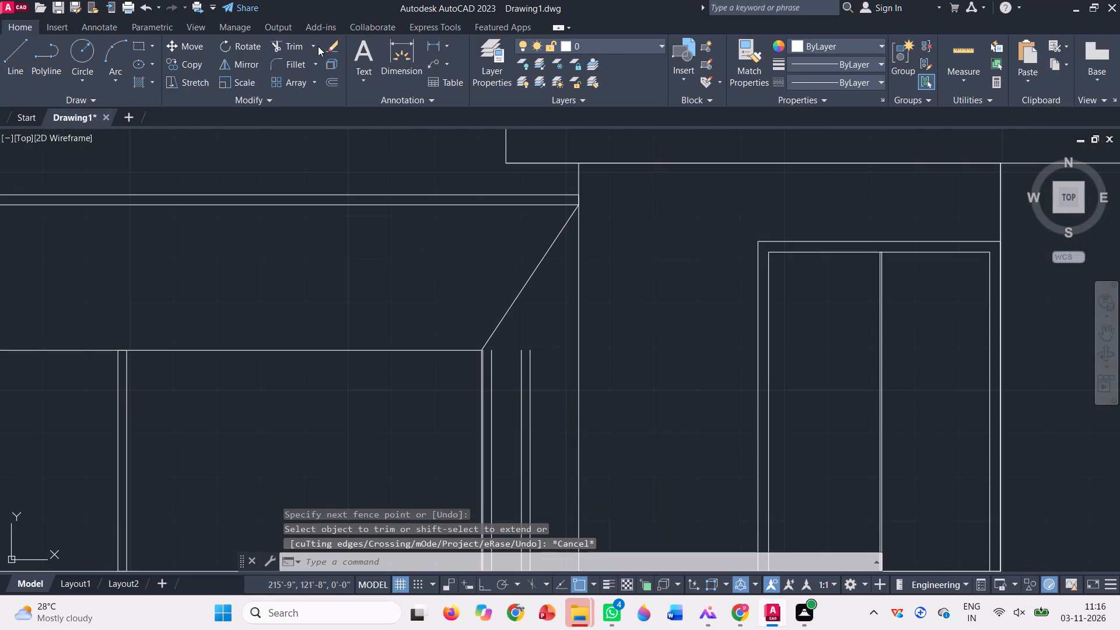
click(309, 44)
click(310, 91)
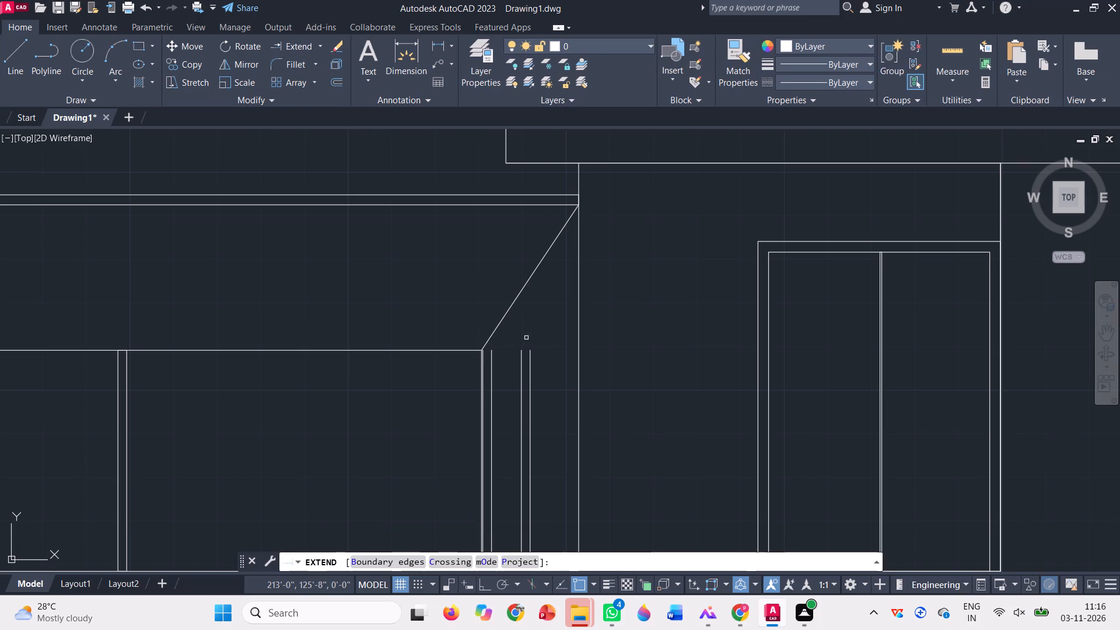
click(561, 395)
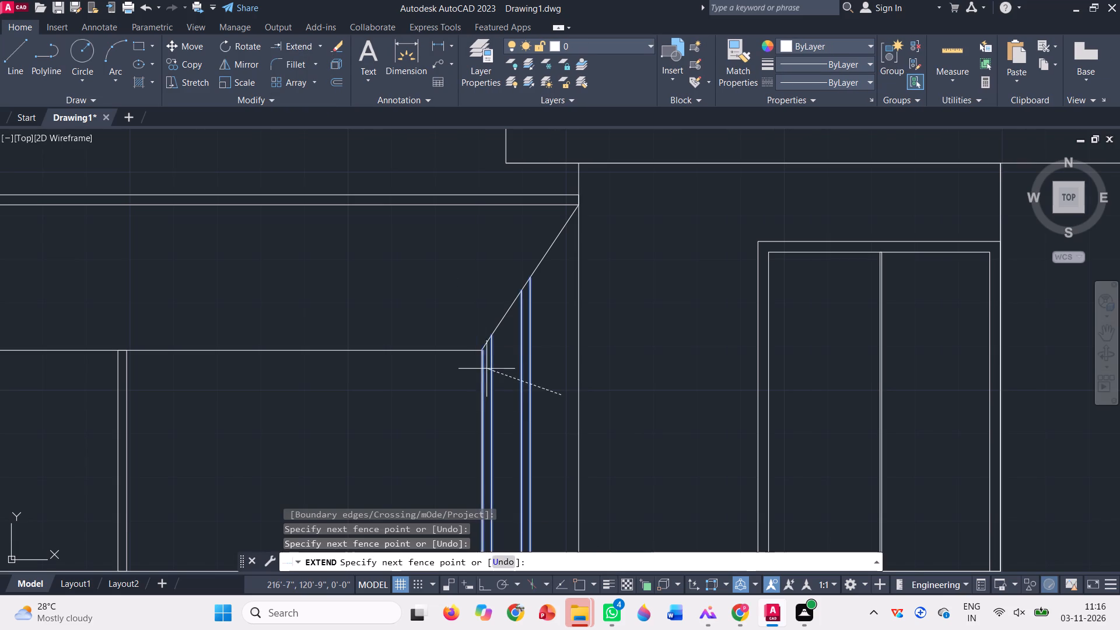
scroll(487, 369, up, 3)
click(462, 358)
scroll(468, 371, down, 3)
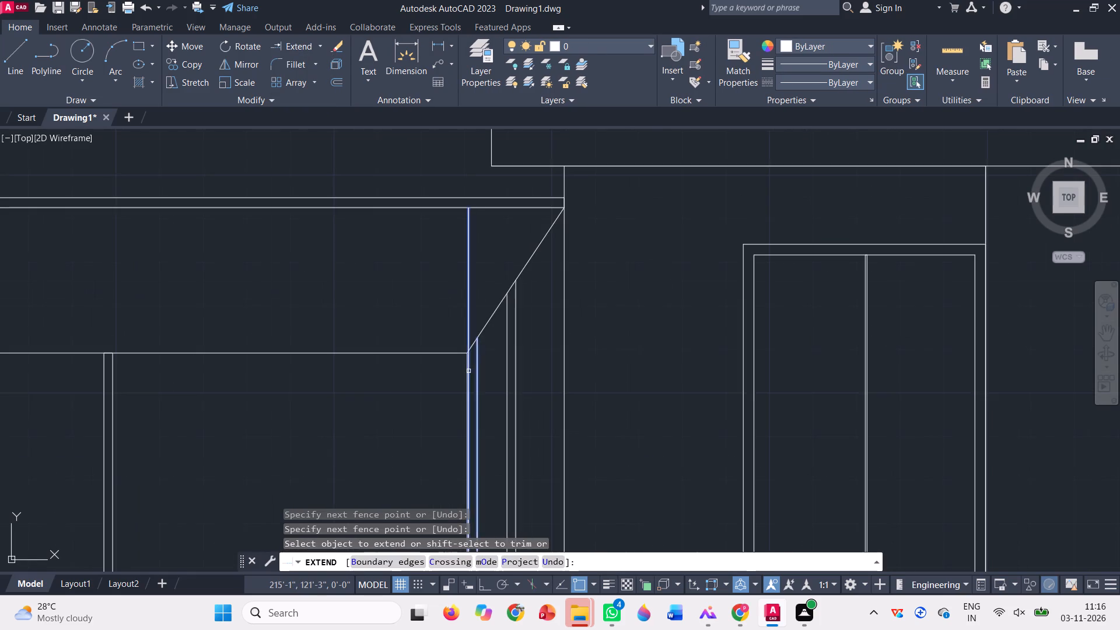
scroll(482, 364, down, 2)
key(Escape)
With Ortho on, draw a horizontal line from the first extended post's inner edge at the slope across to the canopy's opposite sloping end.
key(l)
key(Return)
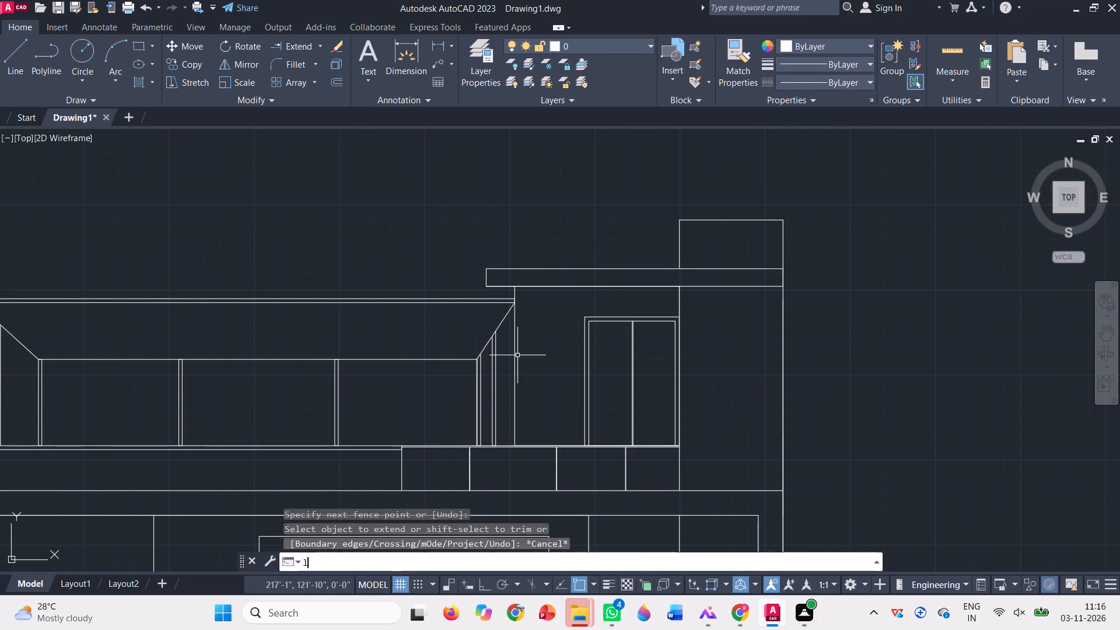
scroll(468, 362, up, 6)
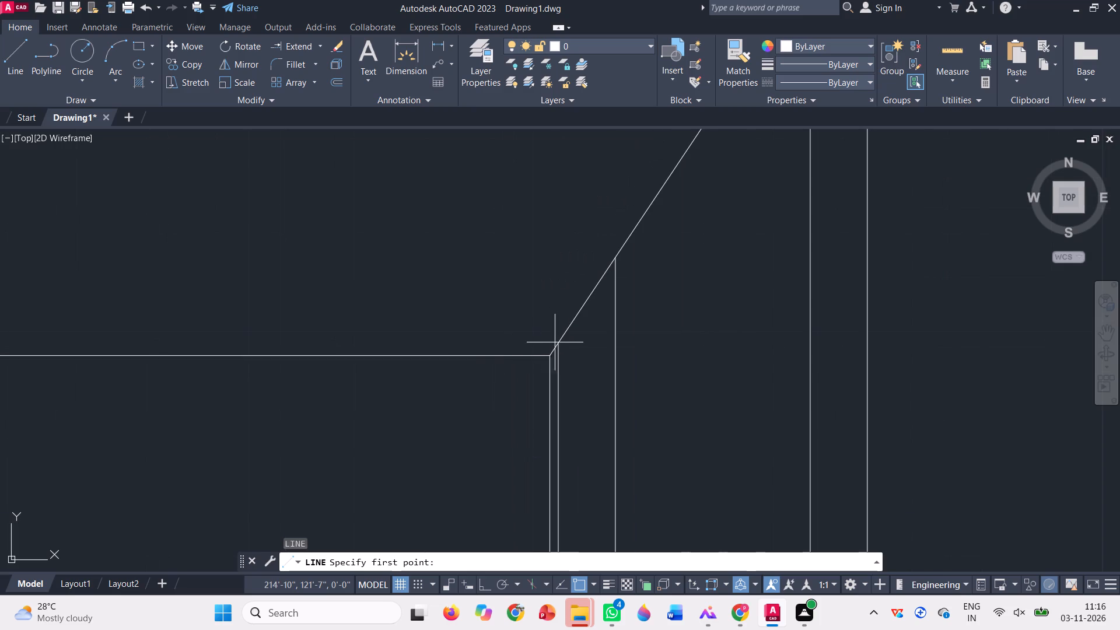
click(560, 342)
scroll(724, 281, down, 4)
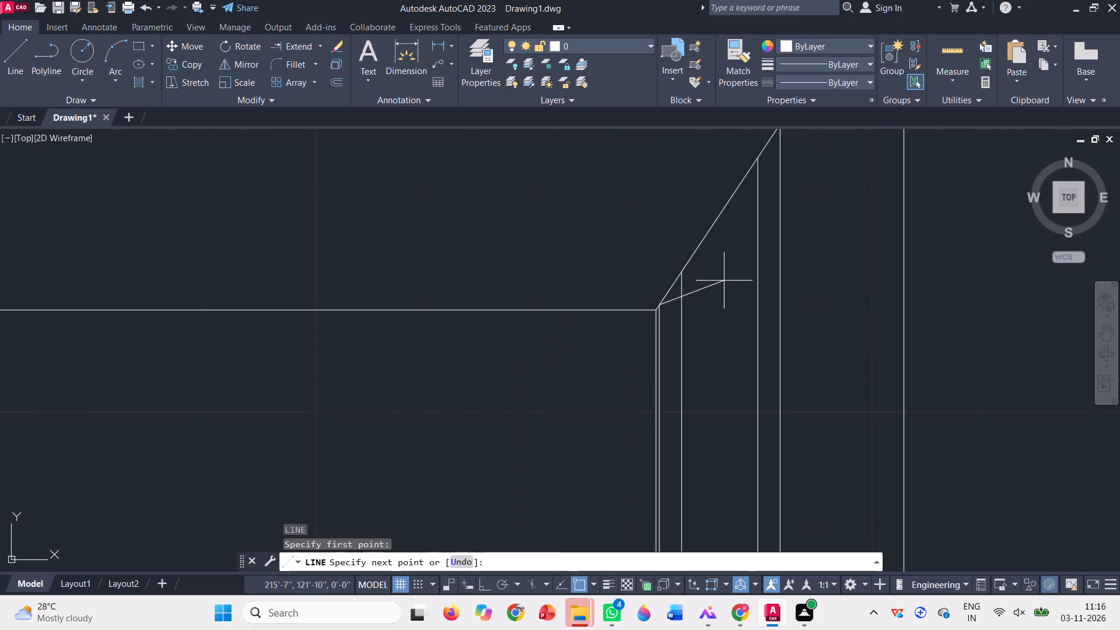
scroll(724, 281, down, 3)
key(F8)
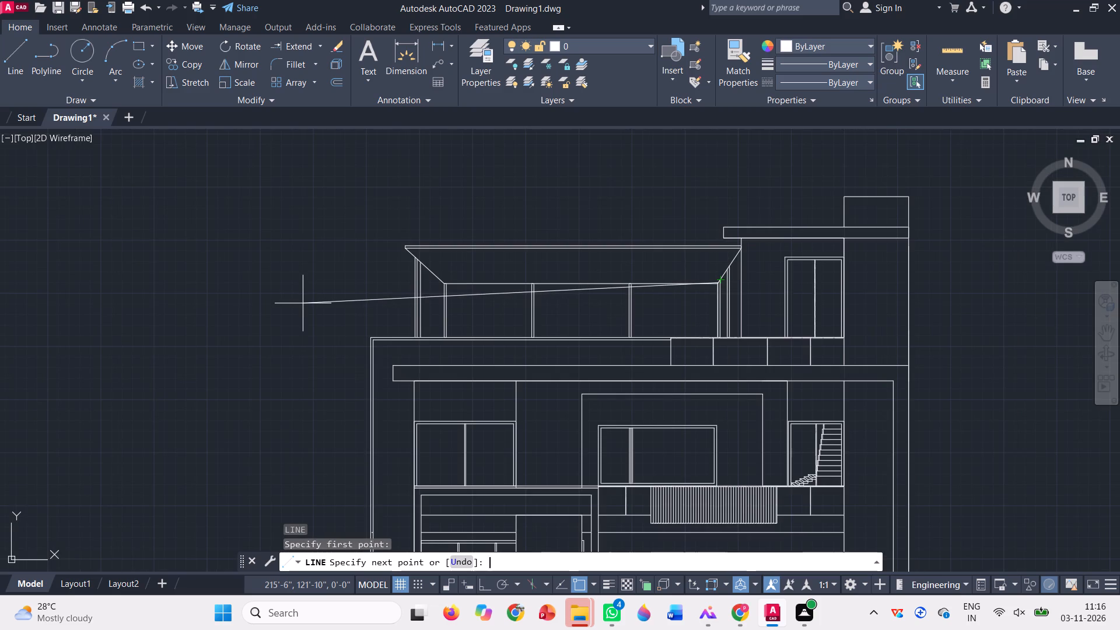
scroll(458, 286, up, 1)
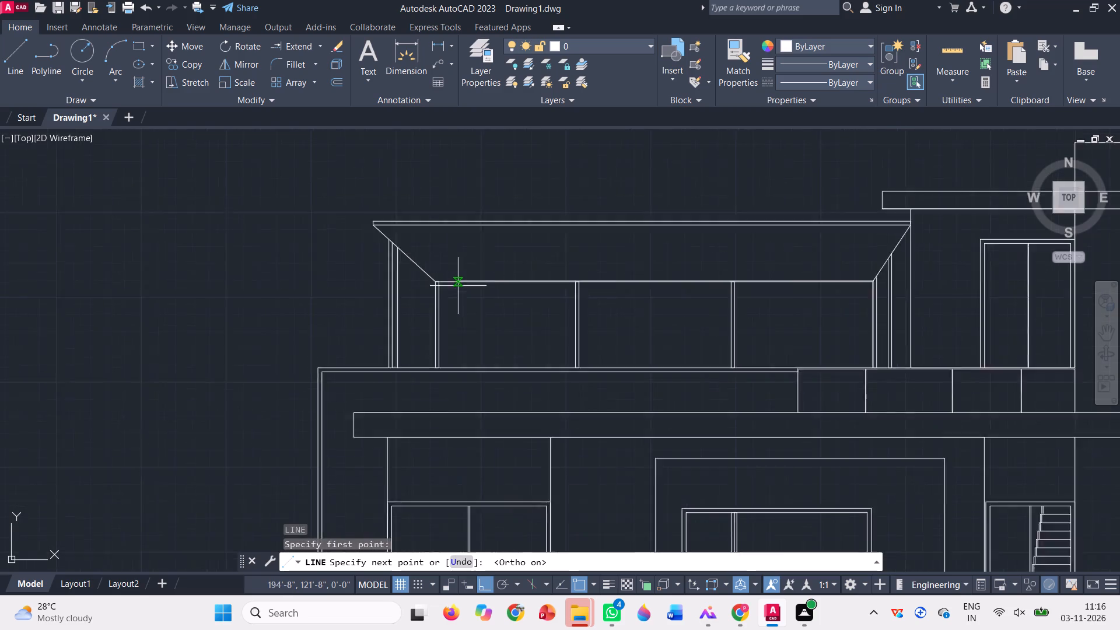
scroll(458, 286, up, 5)
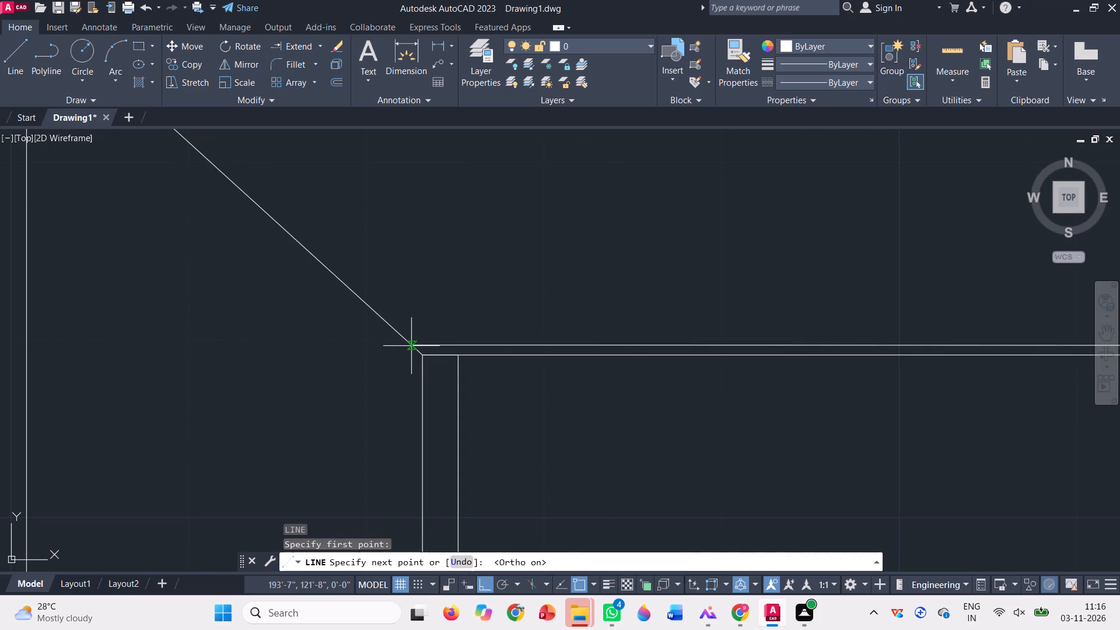
scroll(415, 349, up, 4)
click(342, 339)
scroll(230, 352, down, 2)
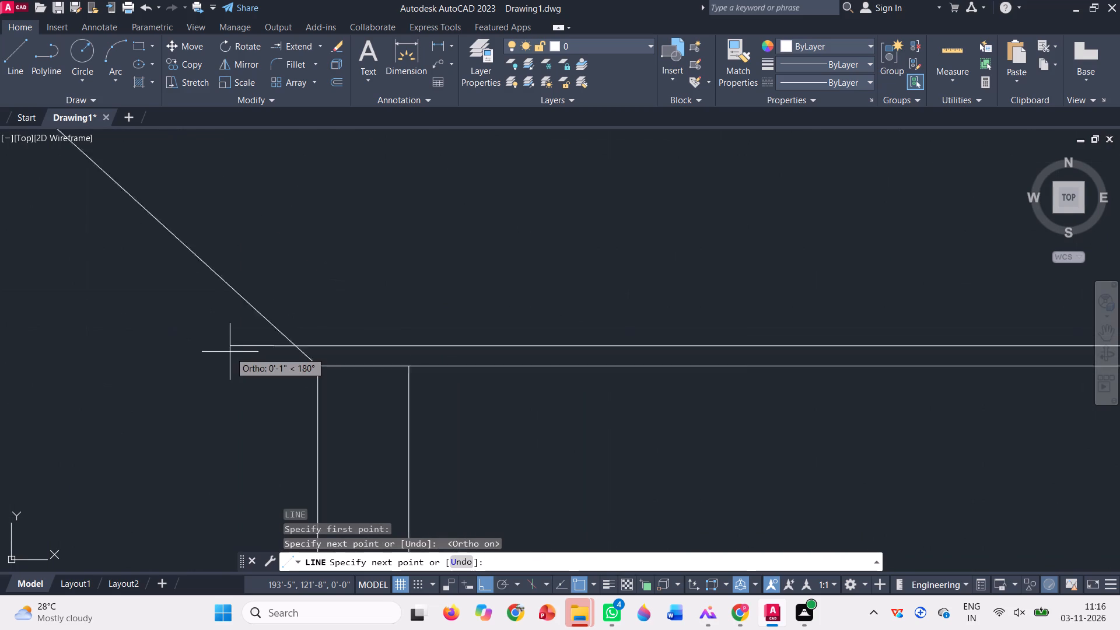
scroll(230, 352, down, 5)
key(space)
scroll(230, 352, down, 2)
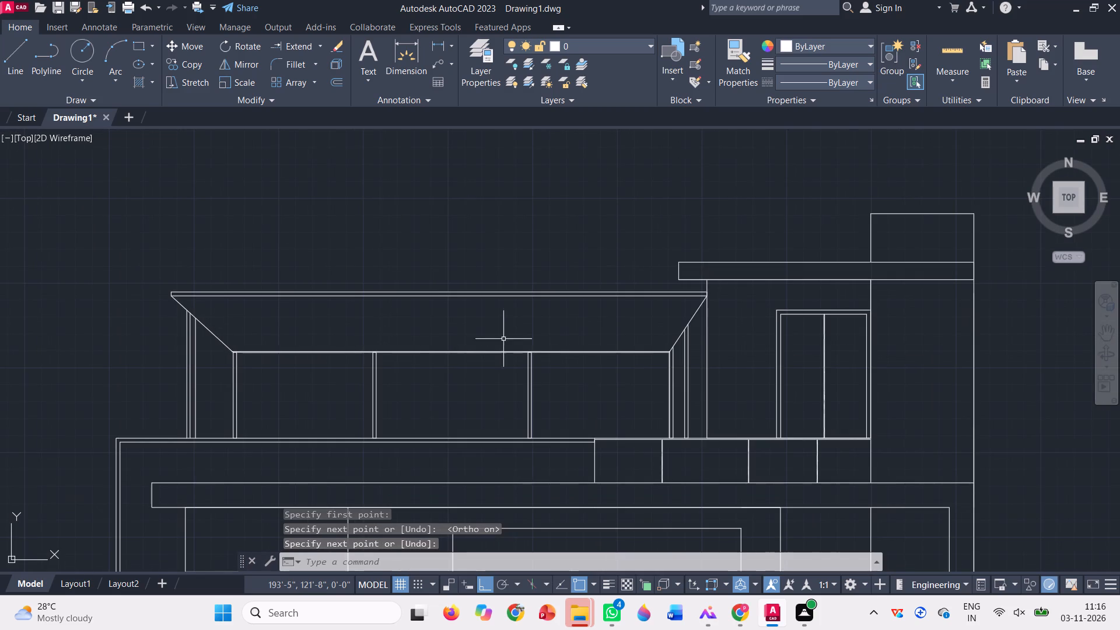
Draw a horizontal line about 22'-4" long from the first extended post's outer edge at the slope to just past the opposite slope.
key(l)
key(Return)
scroll(682, 349, up, 2)
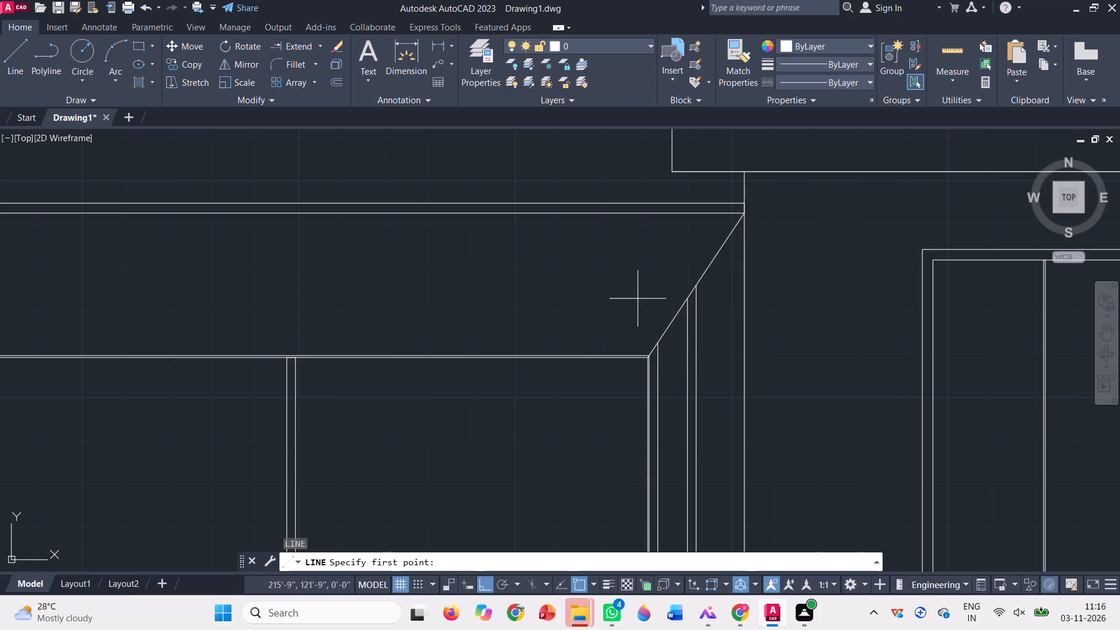
scroll(678, 372, up, 4)
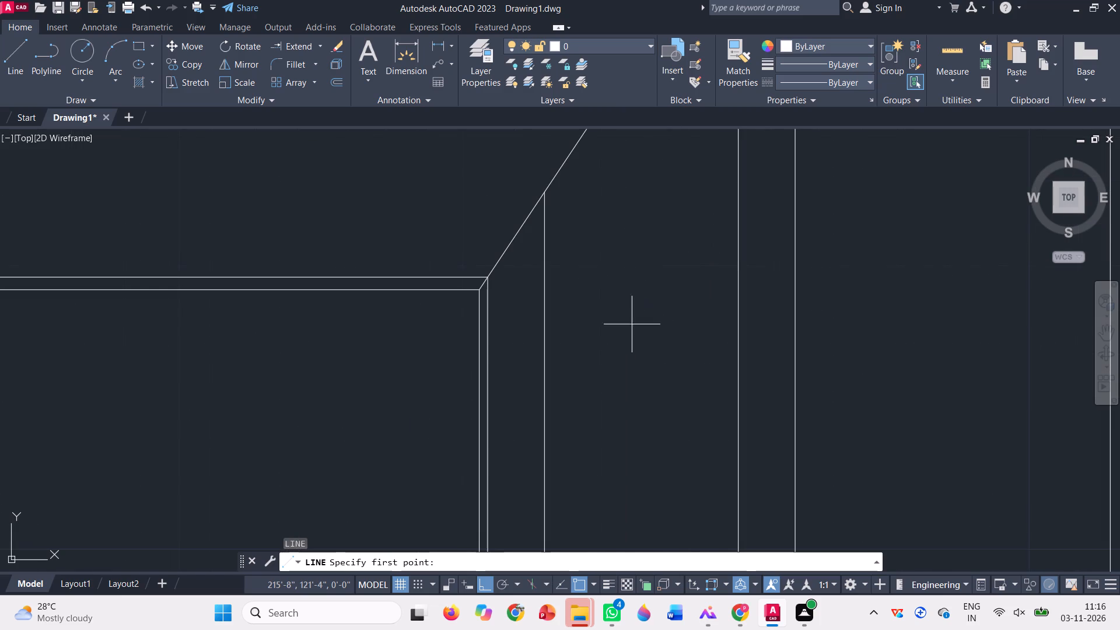
click(541, 188)
scroll(628, 156, down, 3)
scroll(705, 196, down, 4)
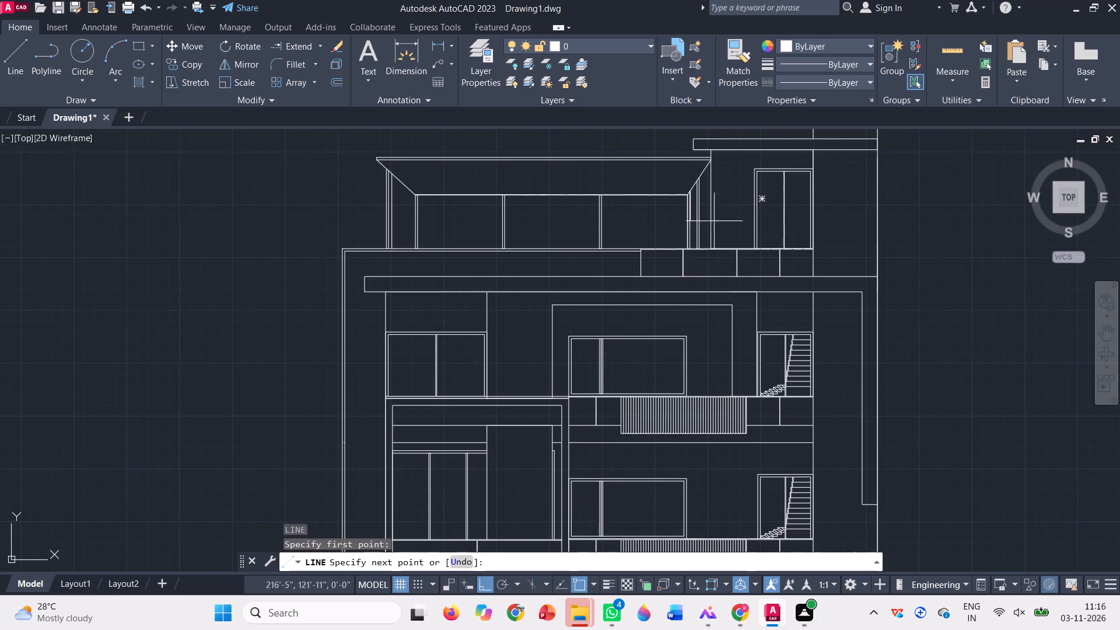
scroll(463, 198, up, 3)
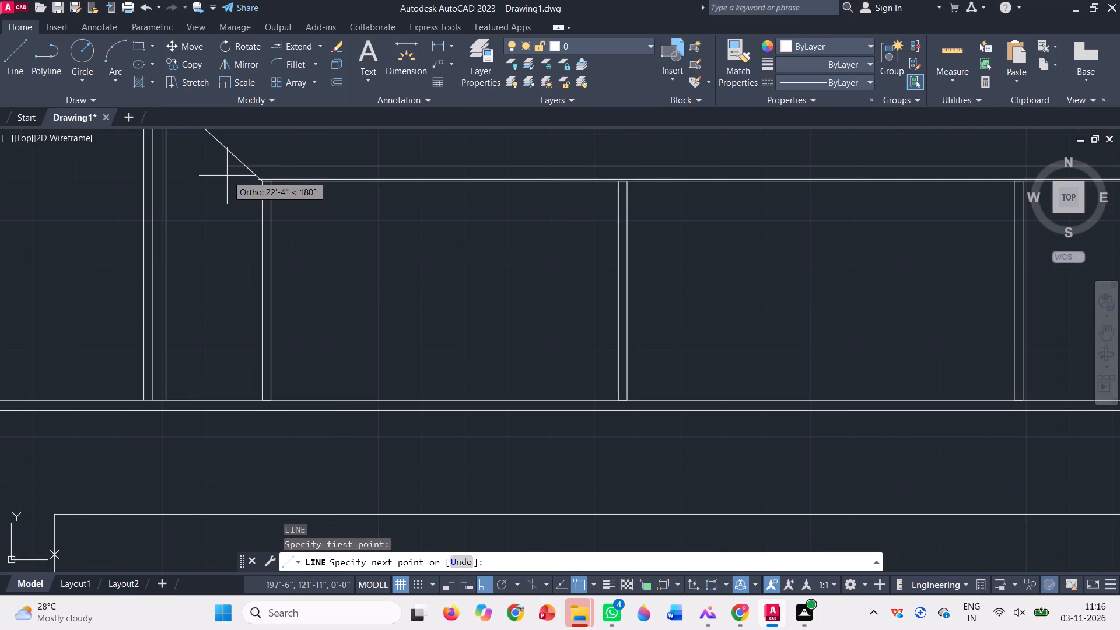
click(229, 176)
key(space)
scroll(212, 262, down, 3)
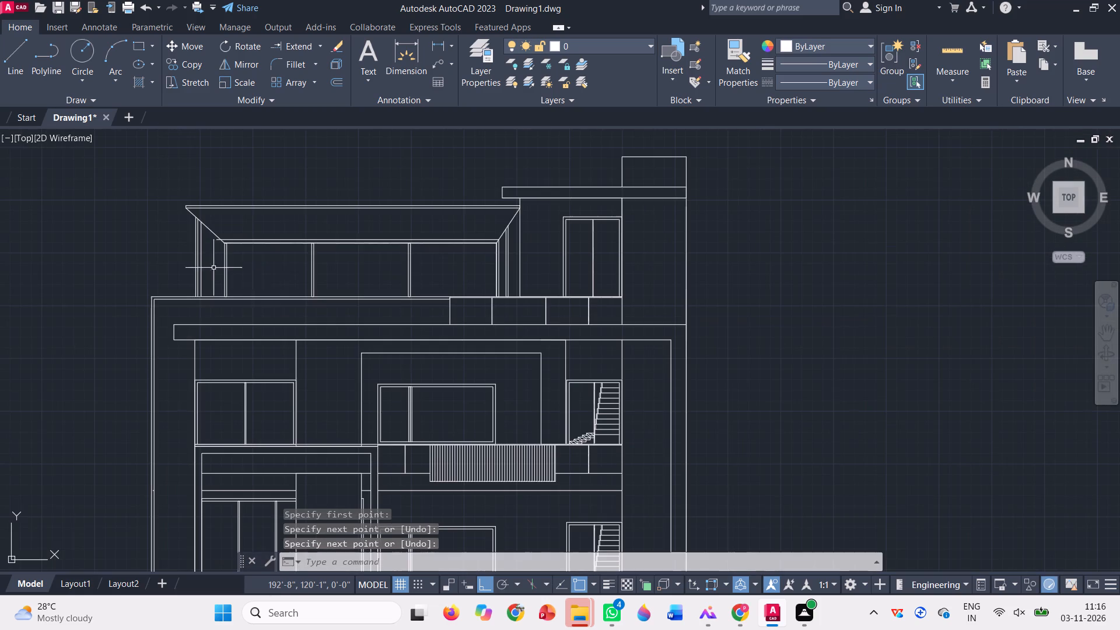
Draw a horizontal line from the second extended post's inner edge at the slope to just past the canopy's opposite sloping end.
key(l)
key(Return)
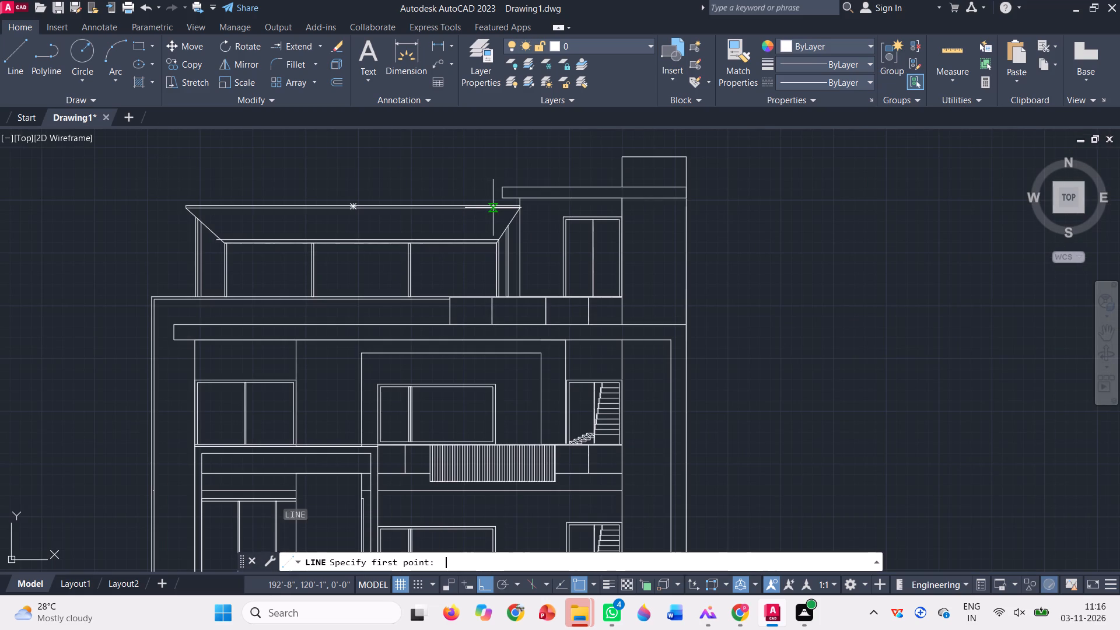
scroll(501, 219, up, 5)
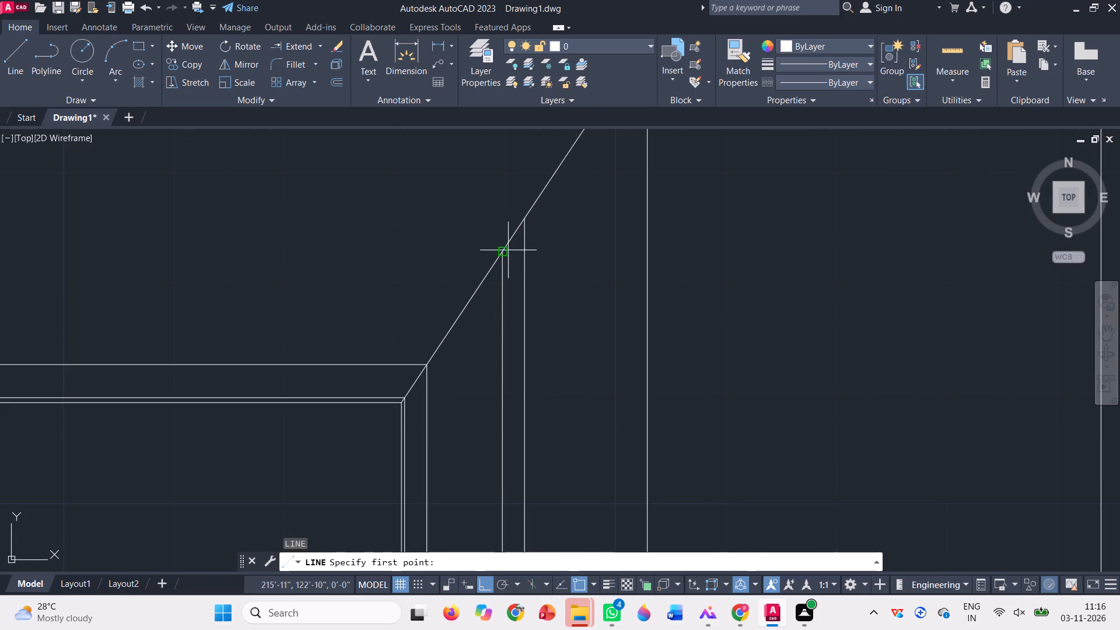
click(504, 250)
scroll(639, 256, down, 5)
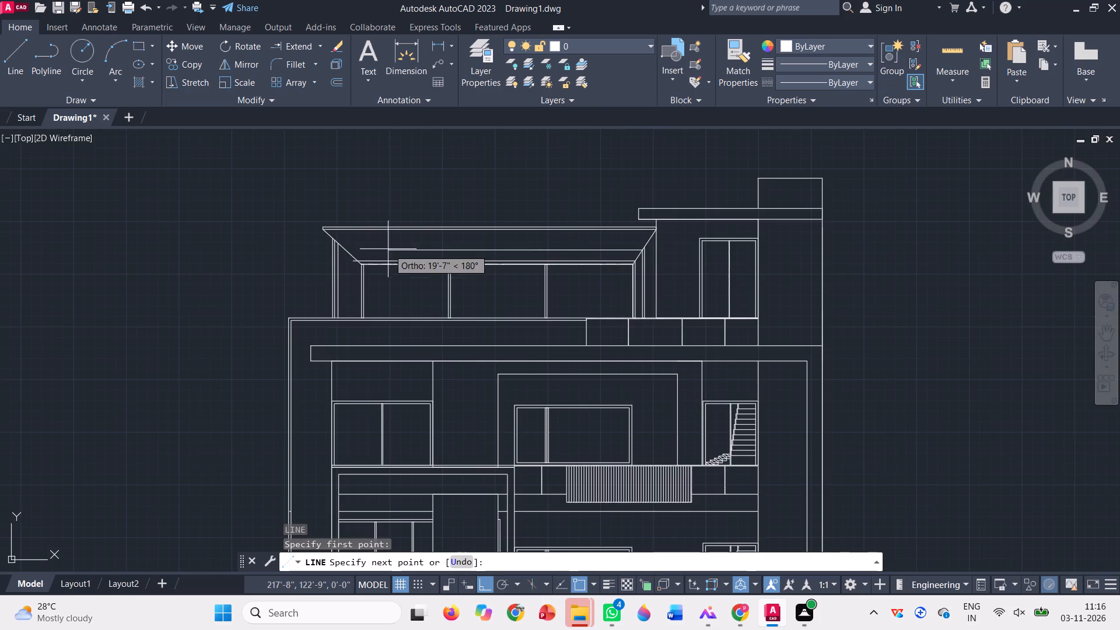
scroll(355, 248, up, 3)
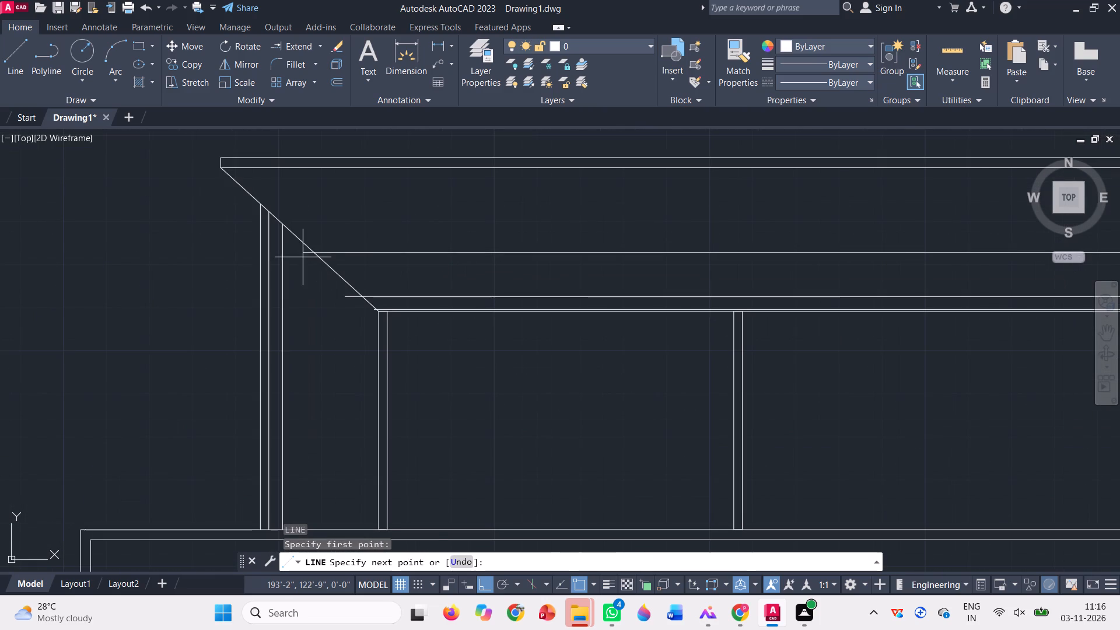
click(302, 257)
scroll(301, 267, down, 2)
key(space)
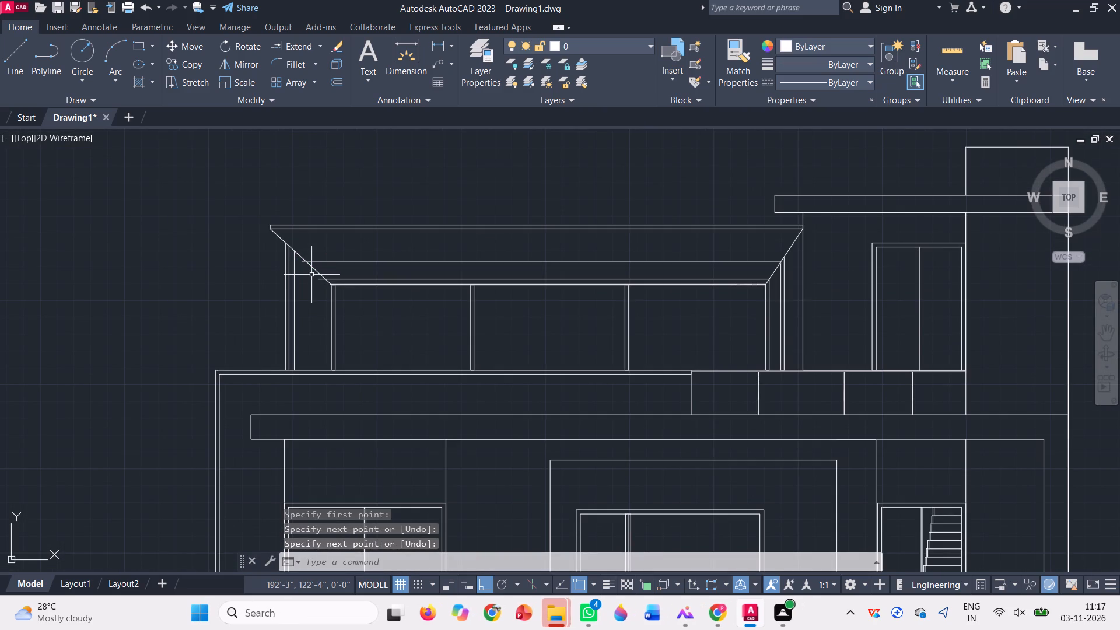
Draw a horizontal line about 24'-1" long from the second extended post's outer edge at the slope to just past the opposite slope.
key(l)
key(Return)
scroll(800, 243, up, 1)
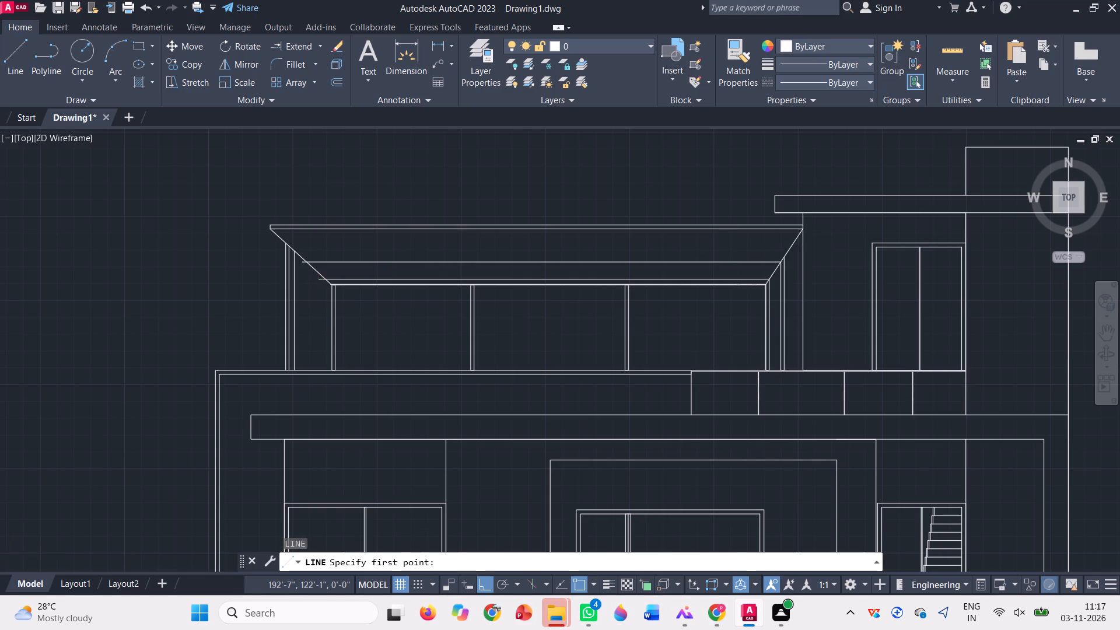
scroll(800, 243, up, 2)
scroll(743, 285, up, 3)
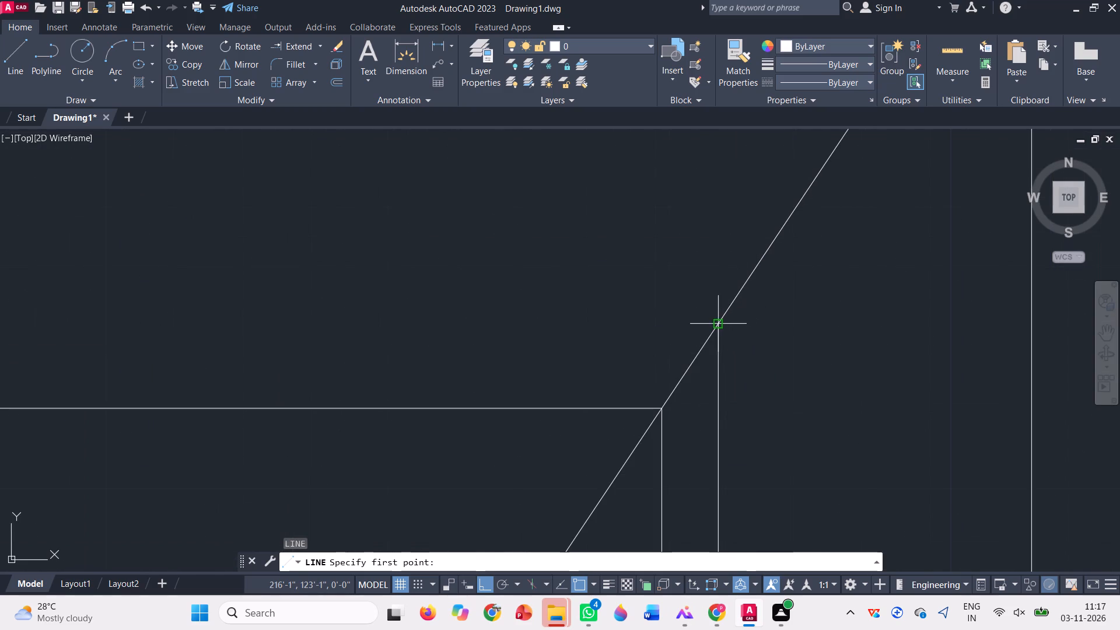
click(719, 325)
scroll(812, 236, down, 3)
scroll(834, 283, down, 2)
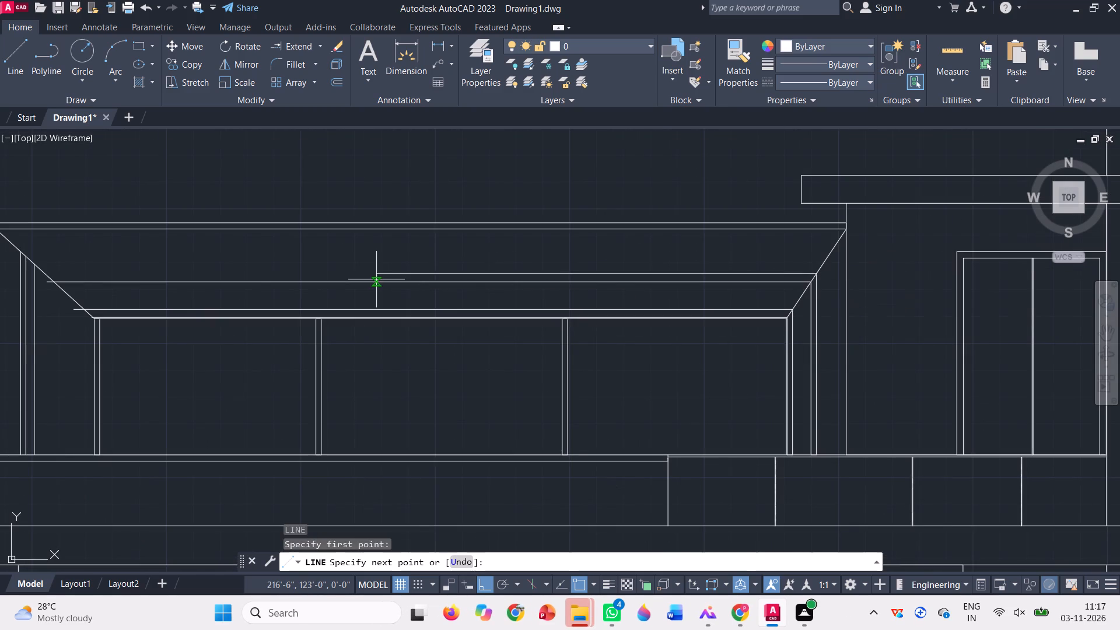
scroll(376, 279, down, 2)
scroll(250, 276, up, 6)
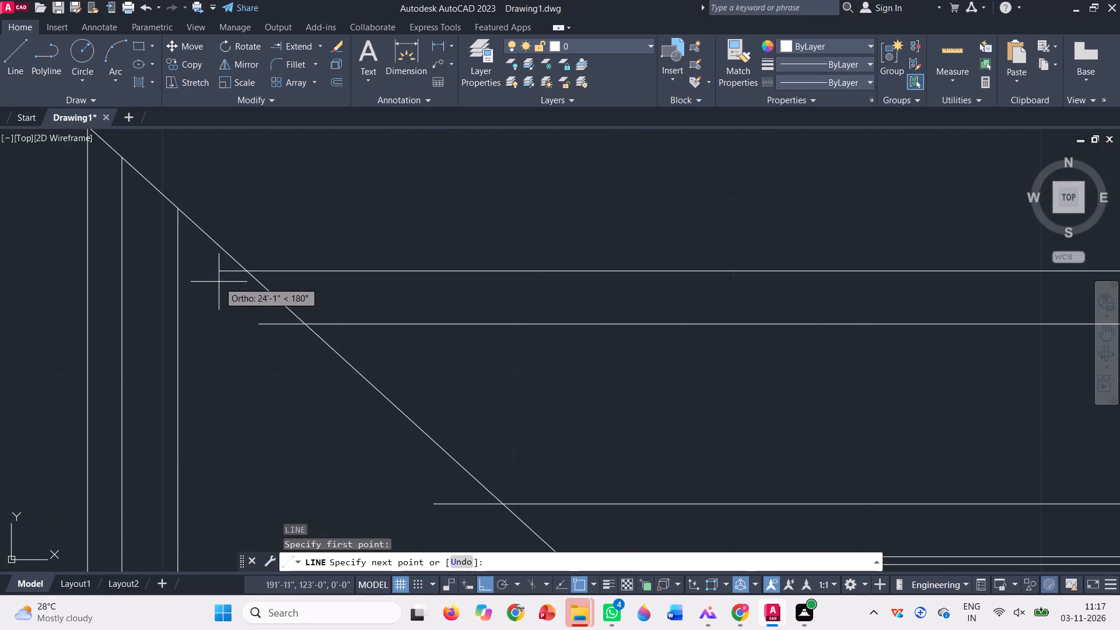
click(219, 282)
key(grave)
key(Escape)
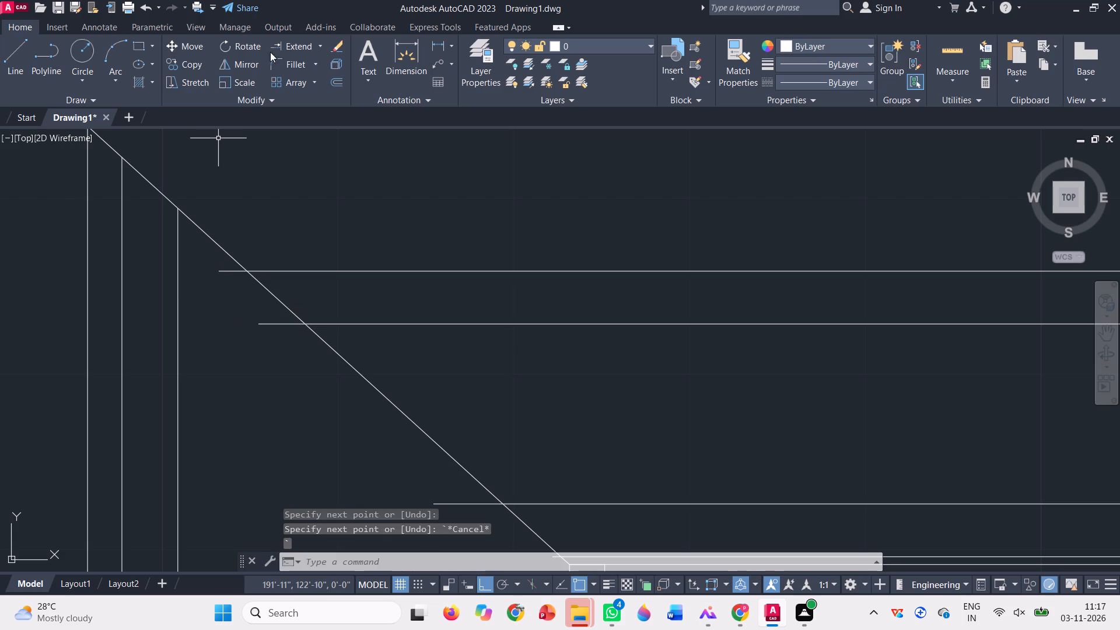
Trim the overhanging ends of the four horizontal beam lines at the canopy's sloping end away from the stair block.
click(321, 47)
click(313, 72)
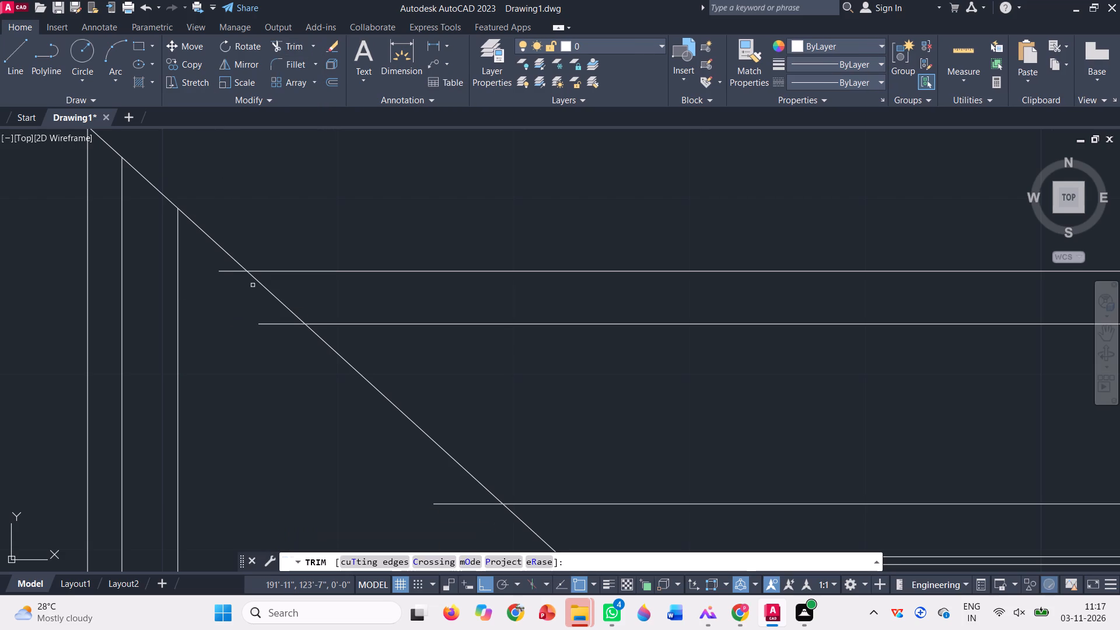
scroll(240, 316, up, 3)
scroll(209, 219, down, 1)
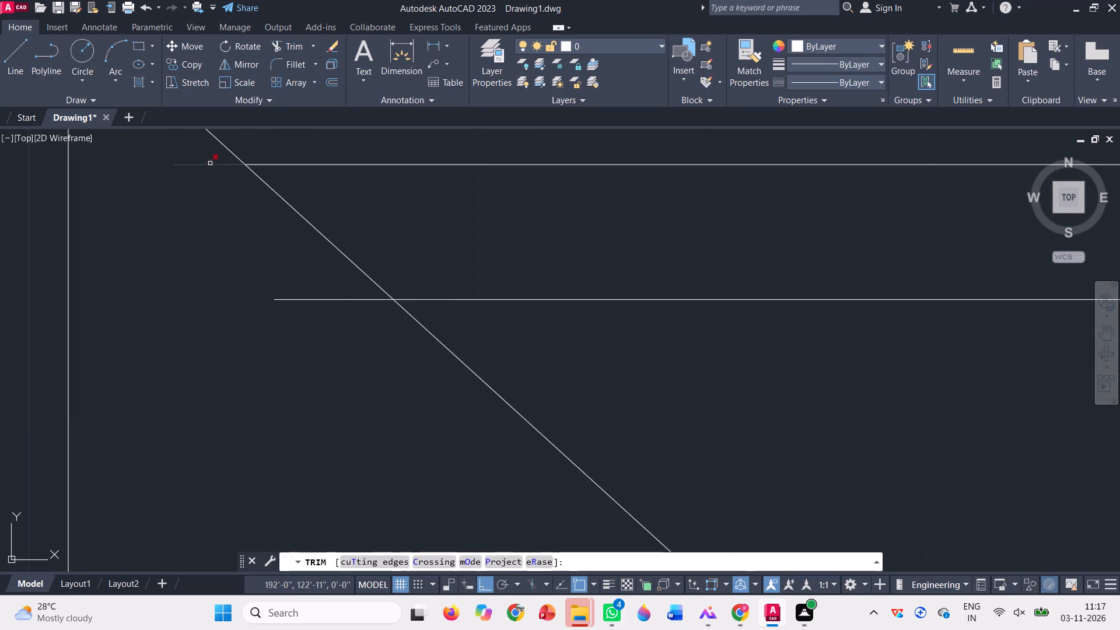
click(210, 162)
click(349, 307)
click(311, 271)
scroll(278, 296, down, 4)
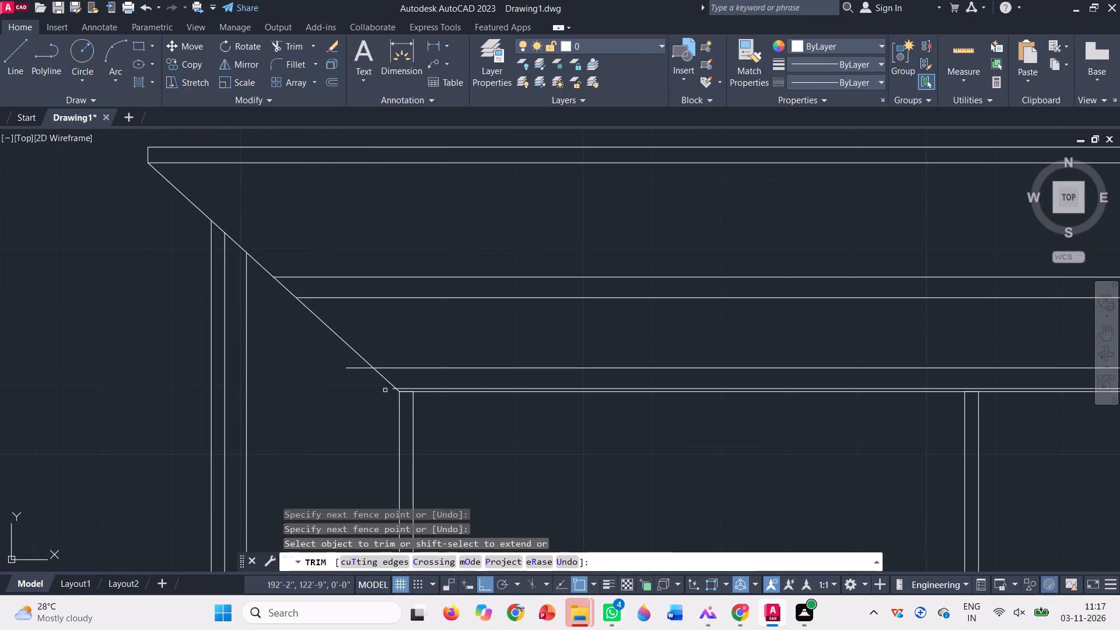
scroll(355, 370, up, 3)
click(355, 368)
click(338, 333)
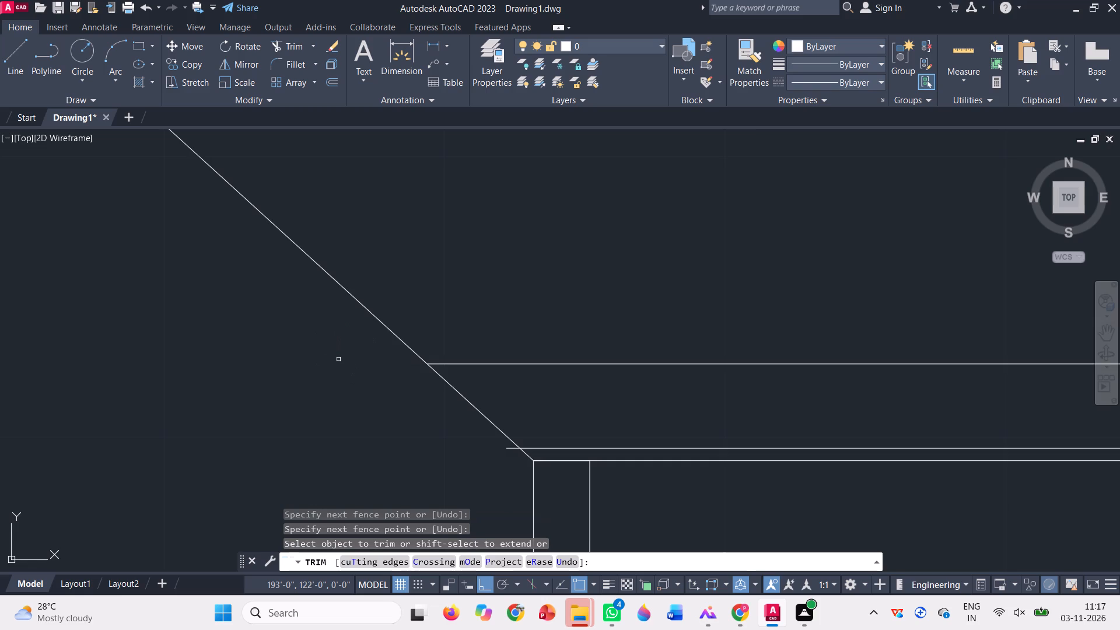
scroll(338, 359, down, 1)
scroll(445, 425, up, 4)
click(466, 369)
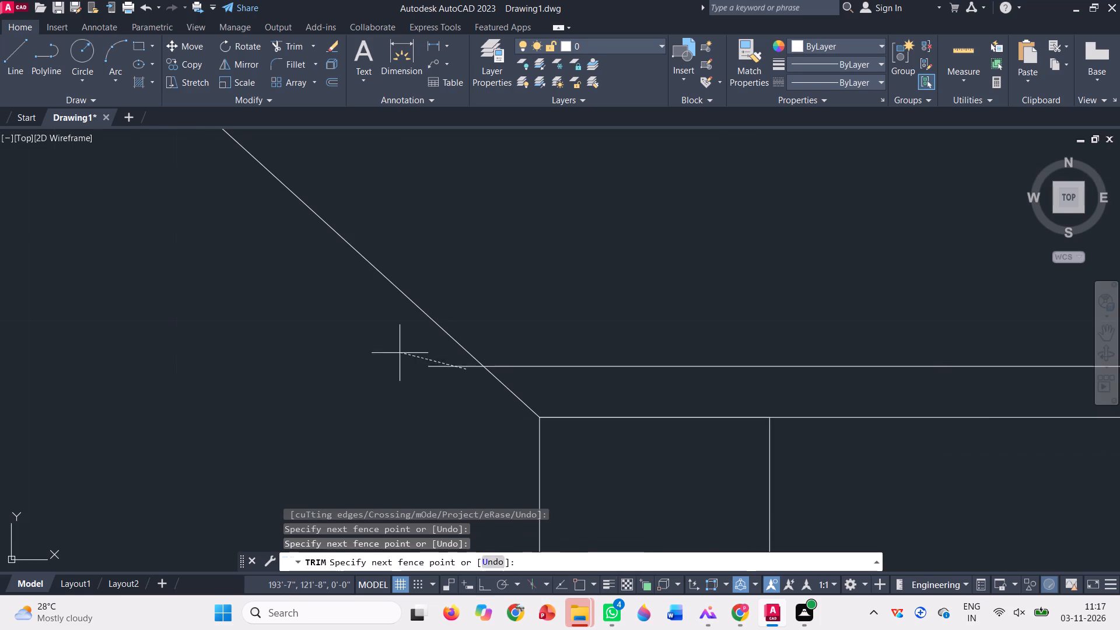
click(400, 353)
key(Escape)
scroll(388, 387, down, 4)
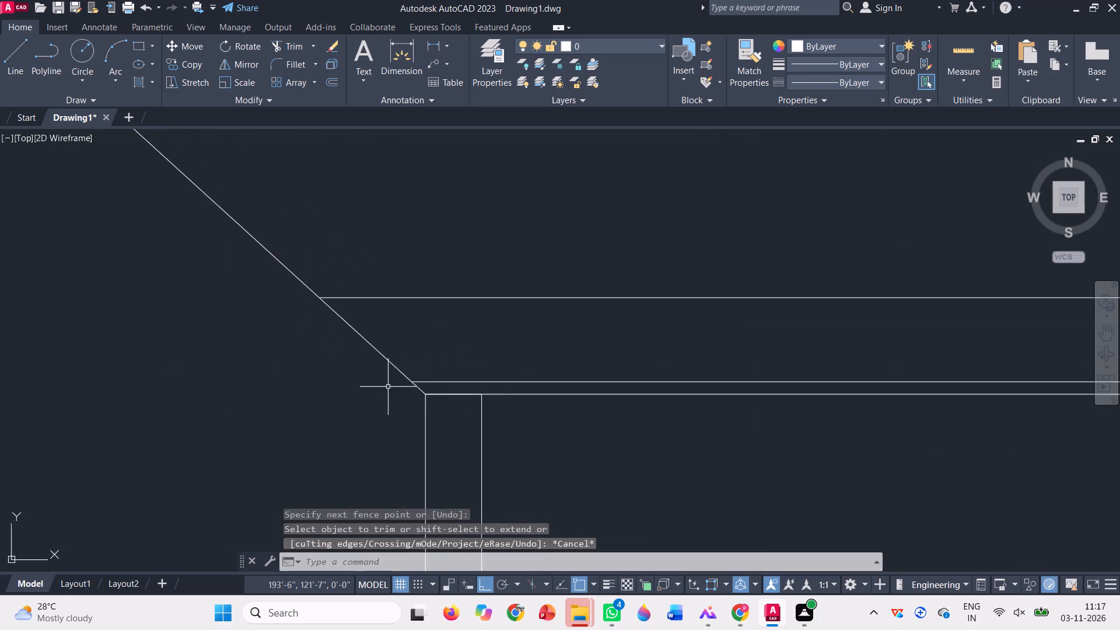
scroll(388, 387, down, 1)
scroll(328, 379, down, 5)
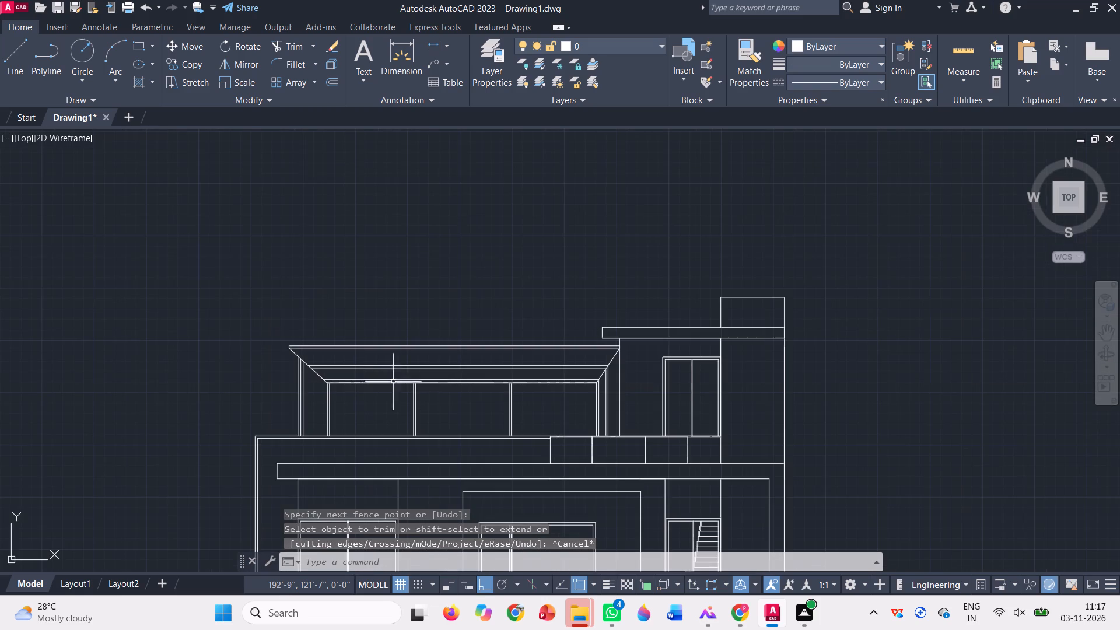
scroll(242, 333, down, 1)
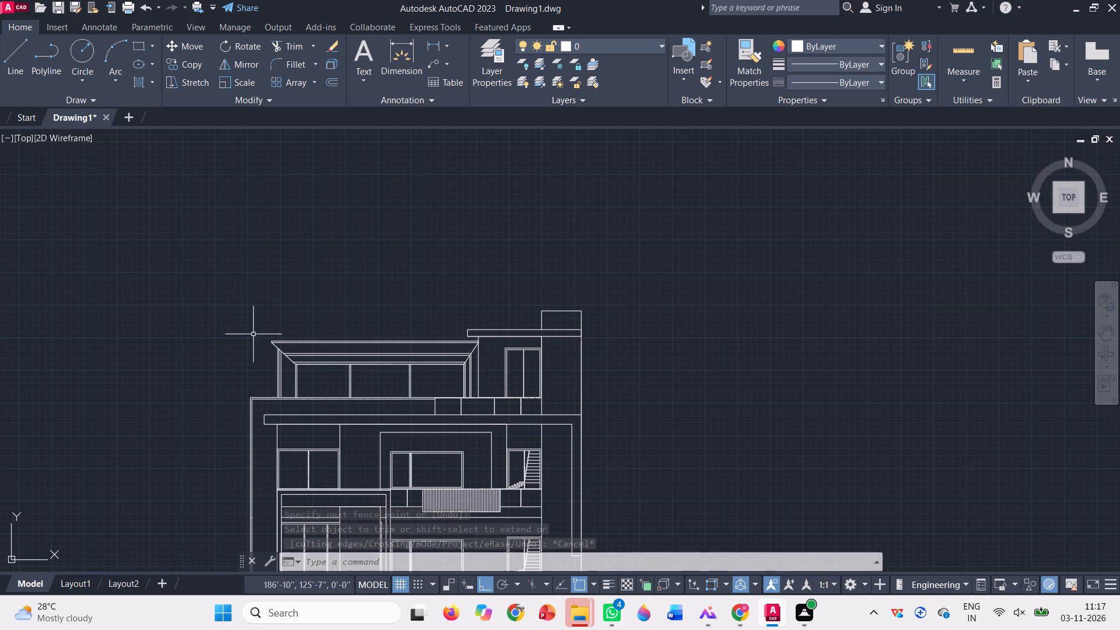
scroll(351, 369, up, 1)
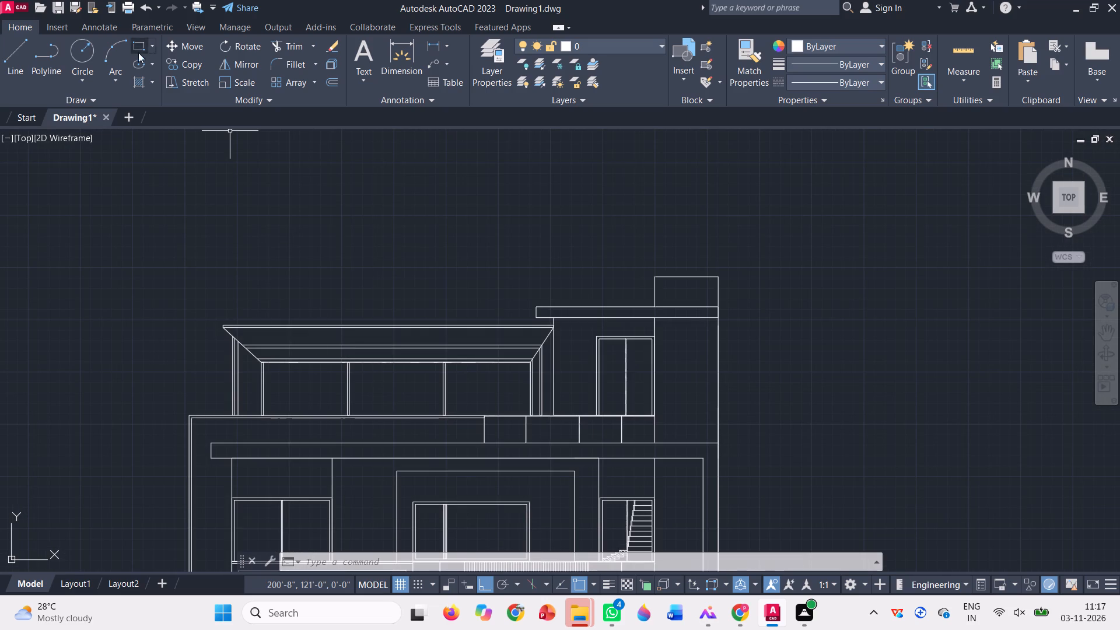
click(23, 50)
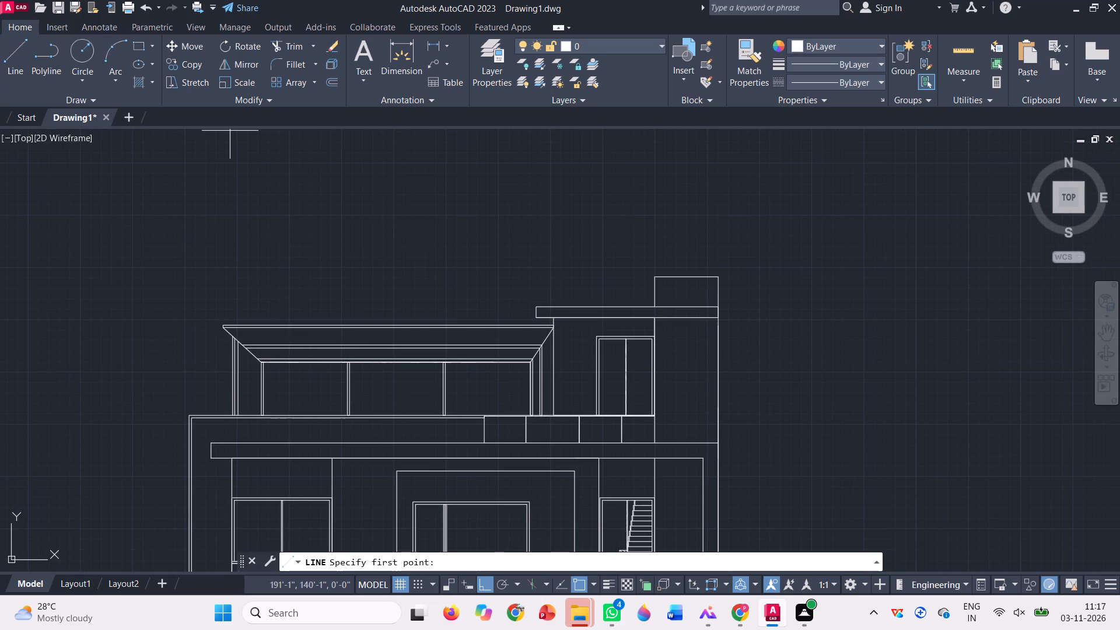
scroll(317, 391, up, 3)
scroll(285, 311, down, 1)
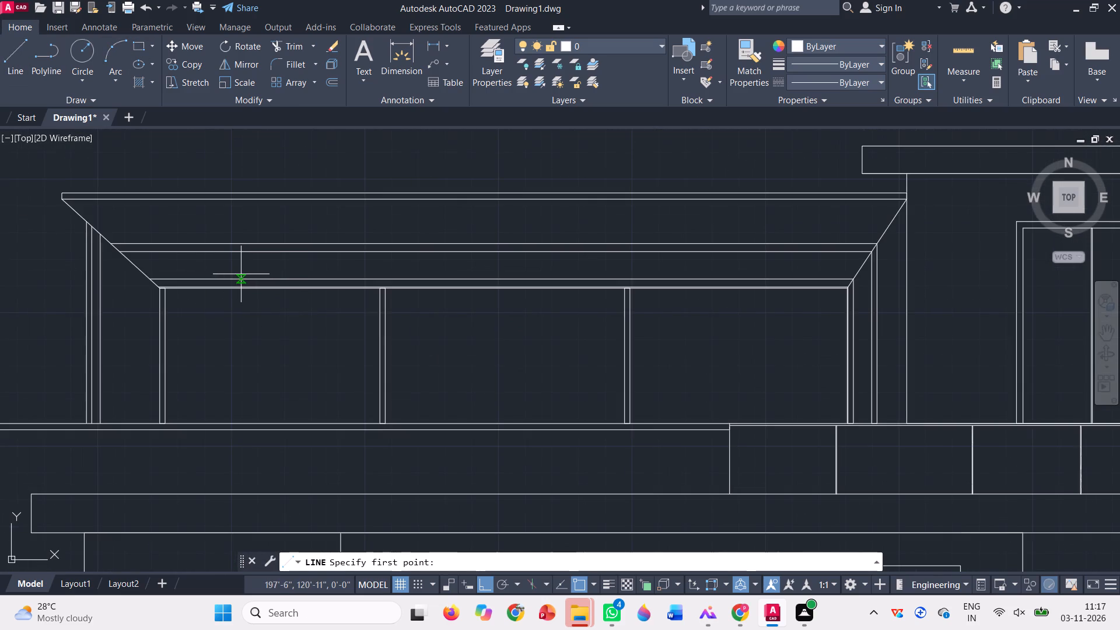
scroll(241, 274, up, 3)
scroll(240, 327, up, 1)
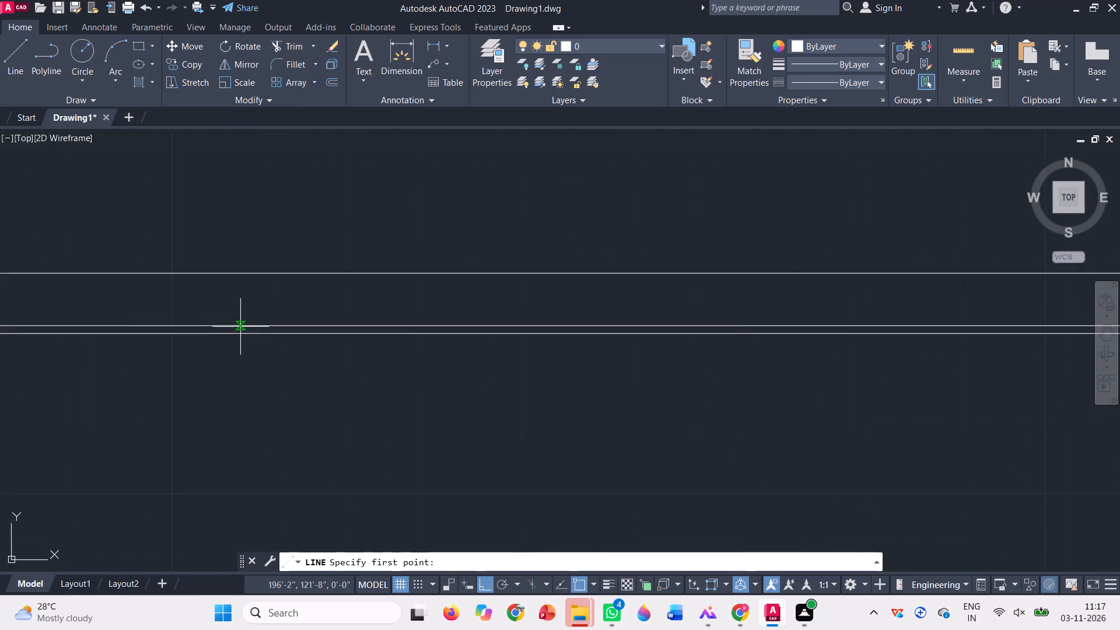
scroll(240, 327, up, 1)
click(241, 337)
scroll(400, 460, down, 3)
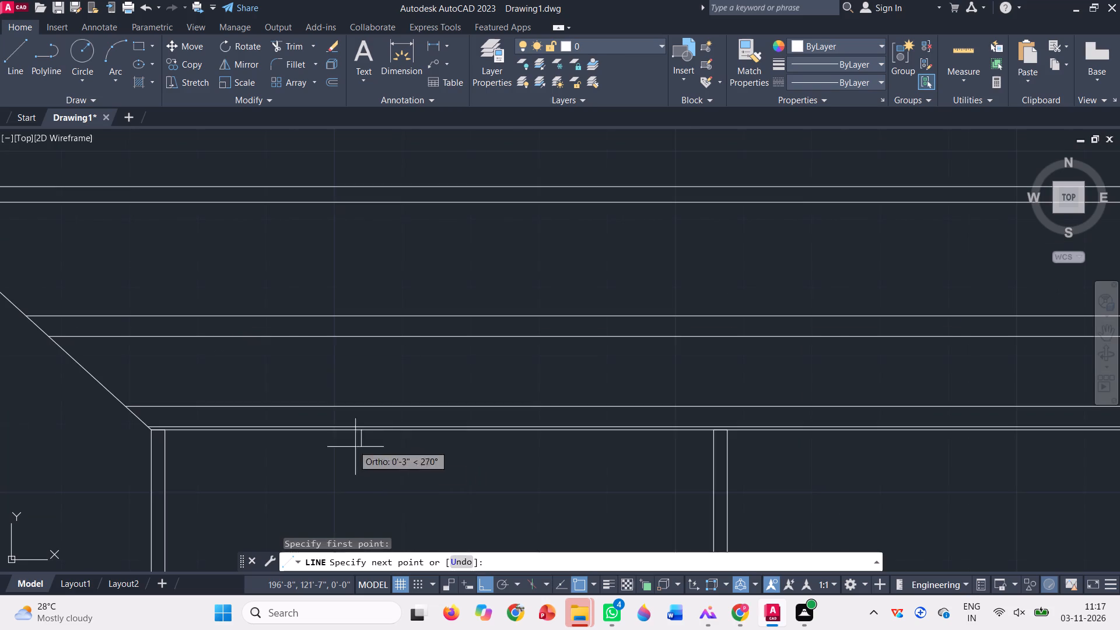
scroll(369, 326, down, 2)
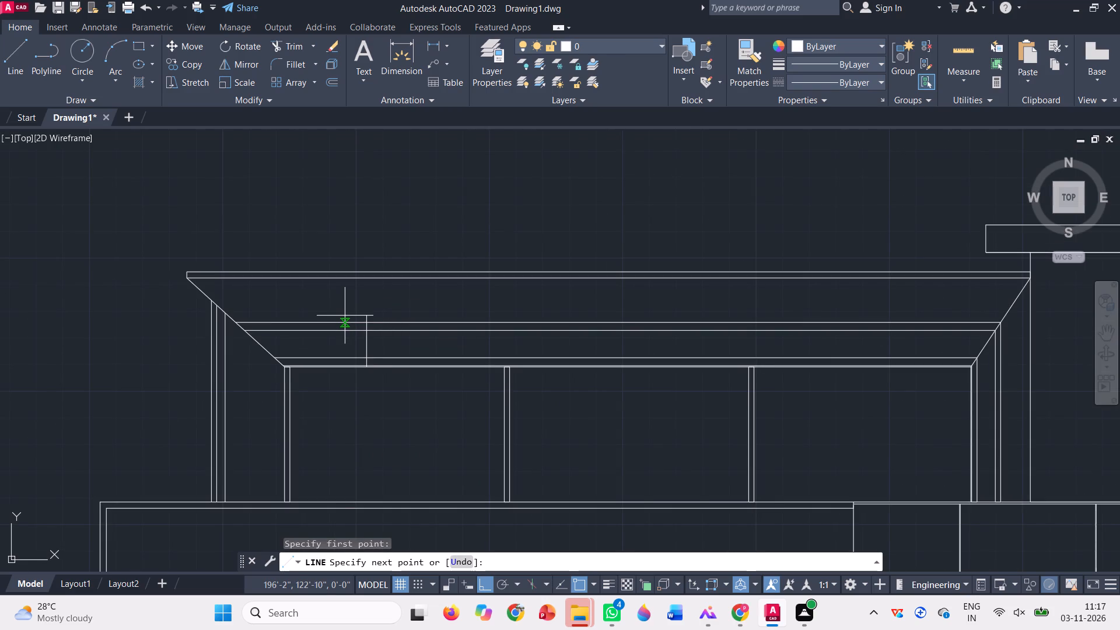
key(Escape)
Copy the canopy's sloping end line horizontally twice along the roof's lower edge, closely spaced to form one slanted rafter.
click(204, 293)
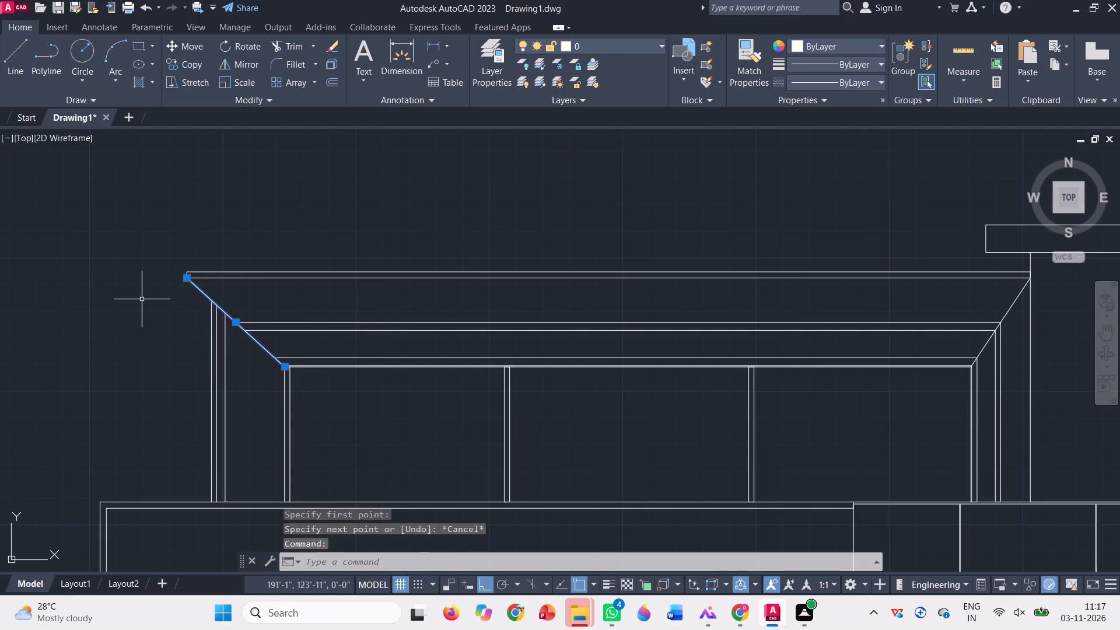
text(co)
key(space)
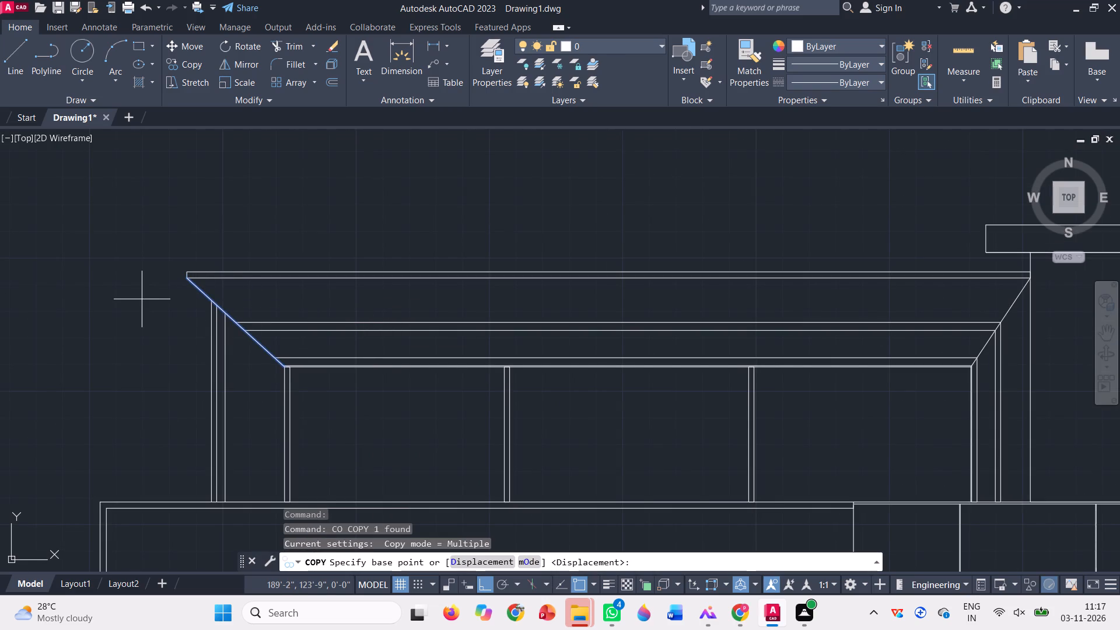
scroll(177, 282, up, 3)
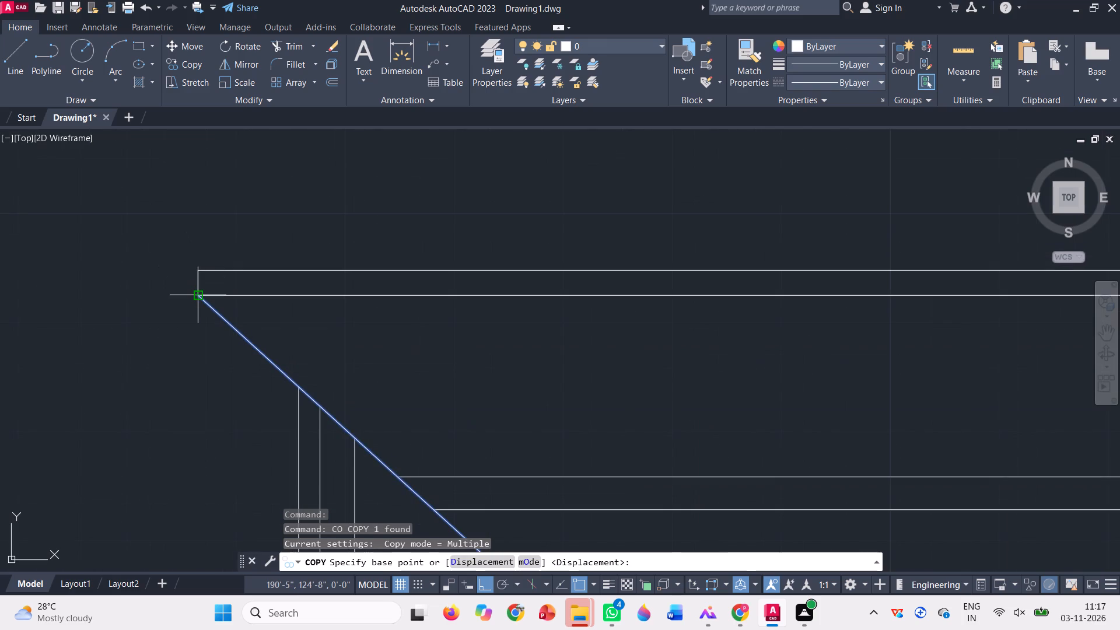
click(197, 294)
scroll(110, 299, down, 3)
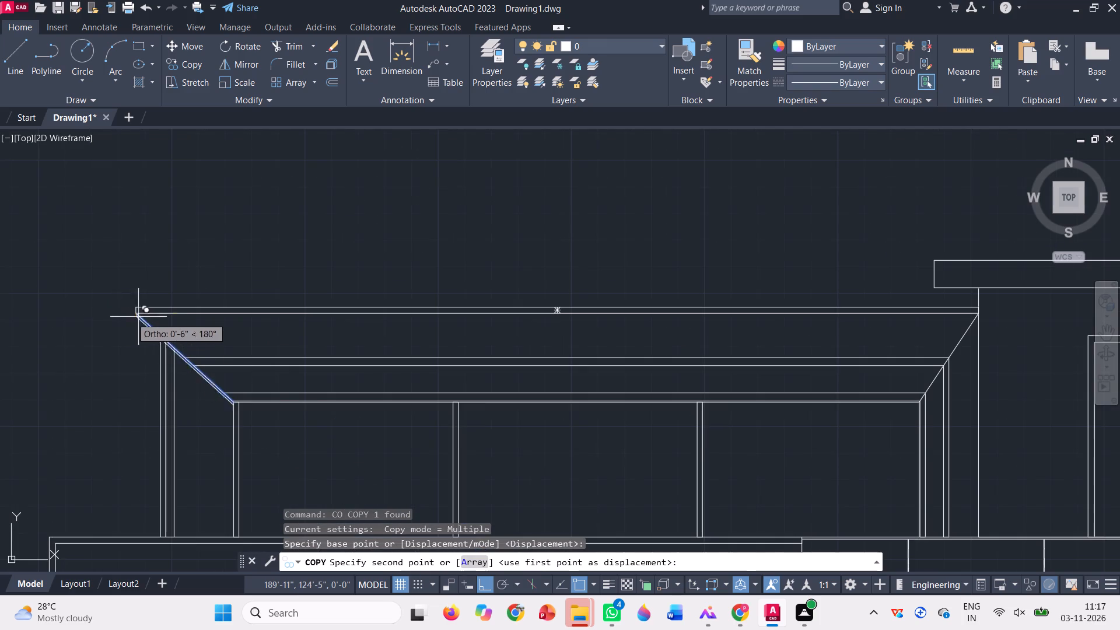
click(223, 315)
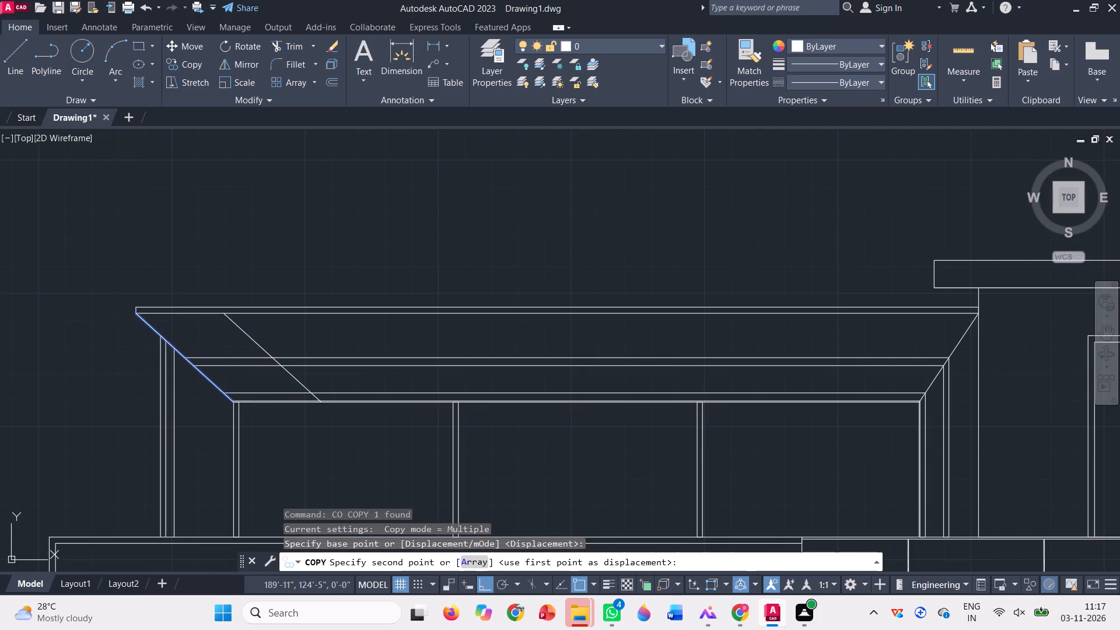
scroll(240, 313, up, 3)
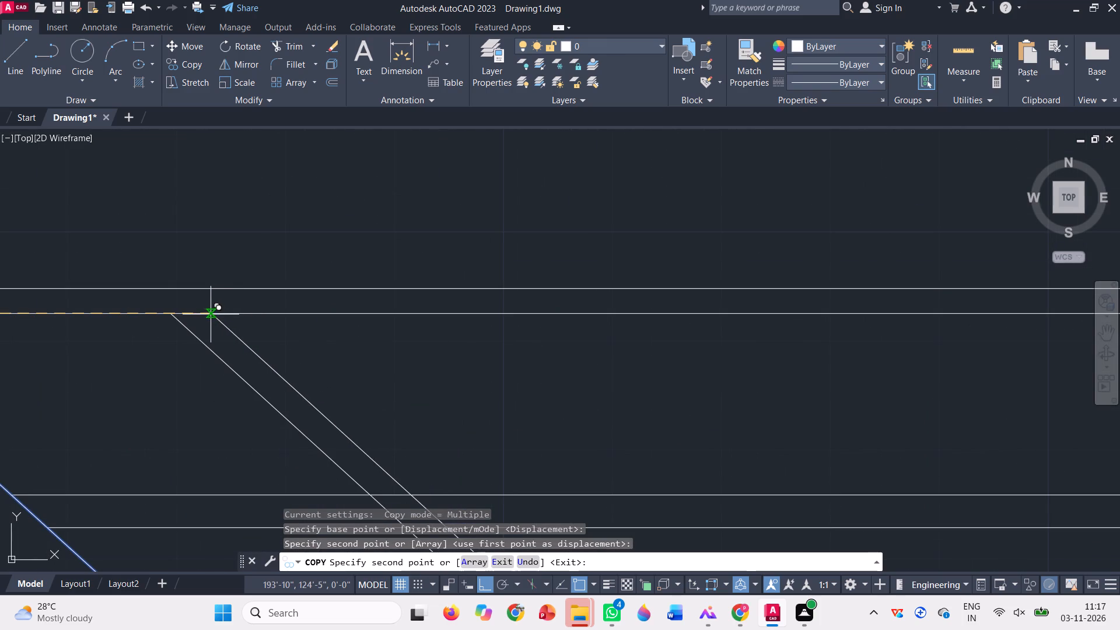
click(208, 313)
scroll(198, 332, down, 2)
key(Escape)
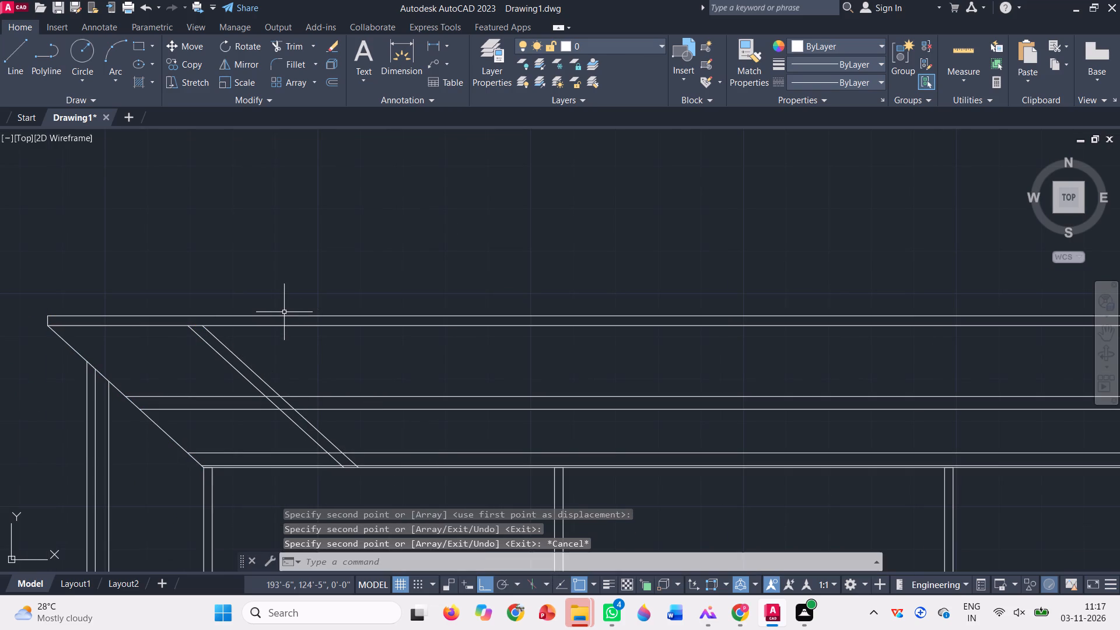
Copy the slanted rafter pair seven times at equal spacing along the canopy, using the canopy's lower outer corner as base point.
scroll(263, 359, up, 2)
click(251, 358)
click(99, 358)
scroll(227, 359, down, 3)
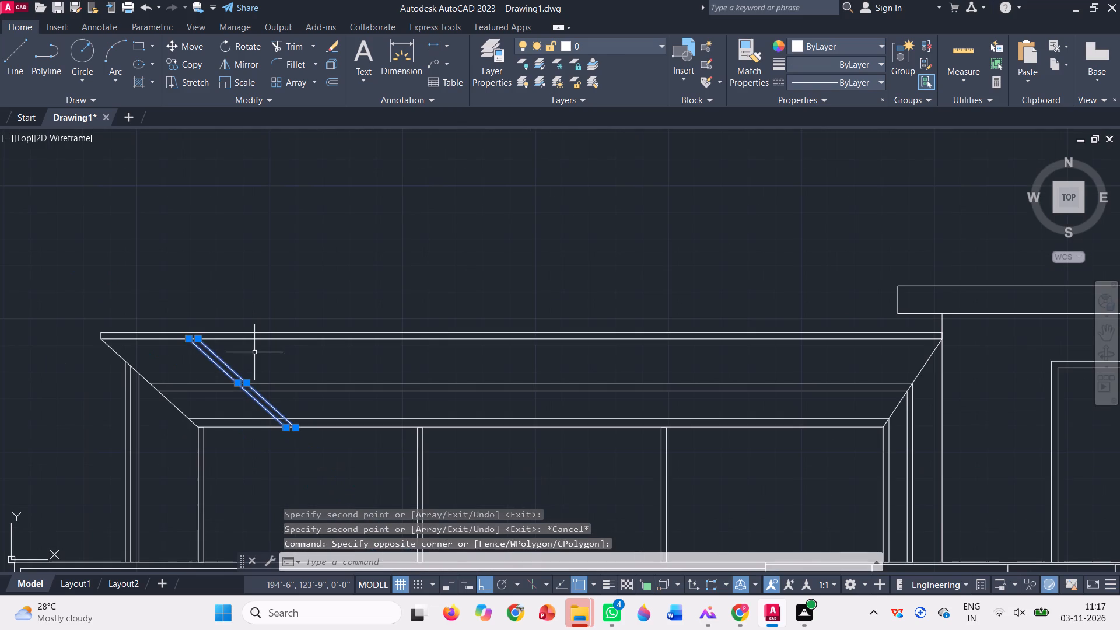
text(co)
key(space)
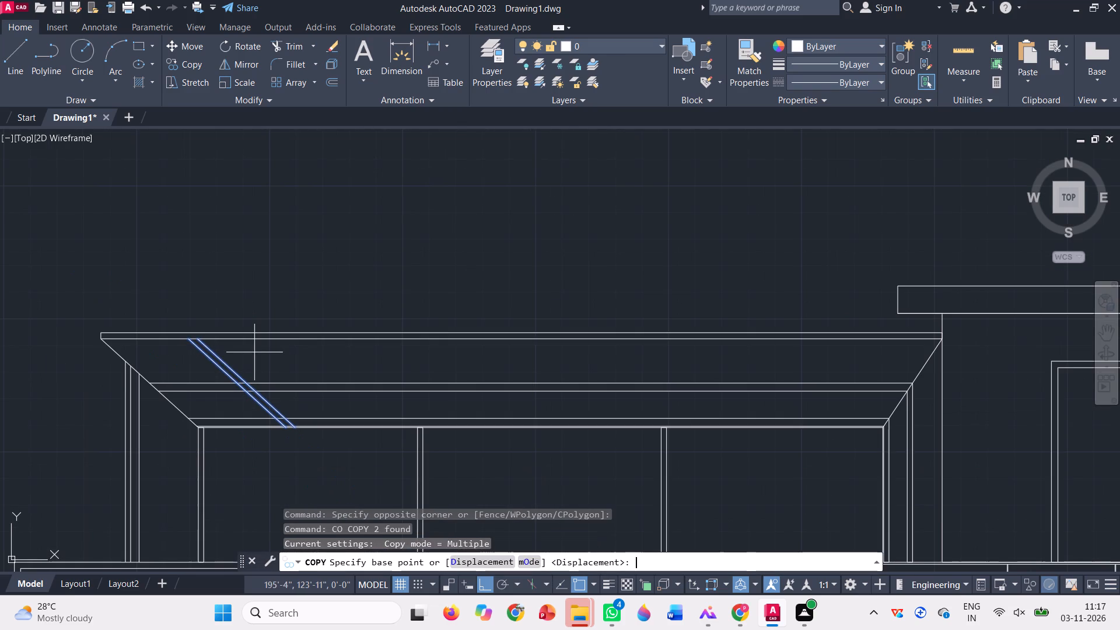
scroll(181, 326, up, 3)
scroll(218, 366, down, 3)
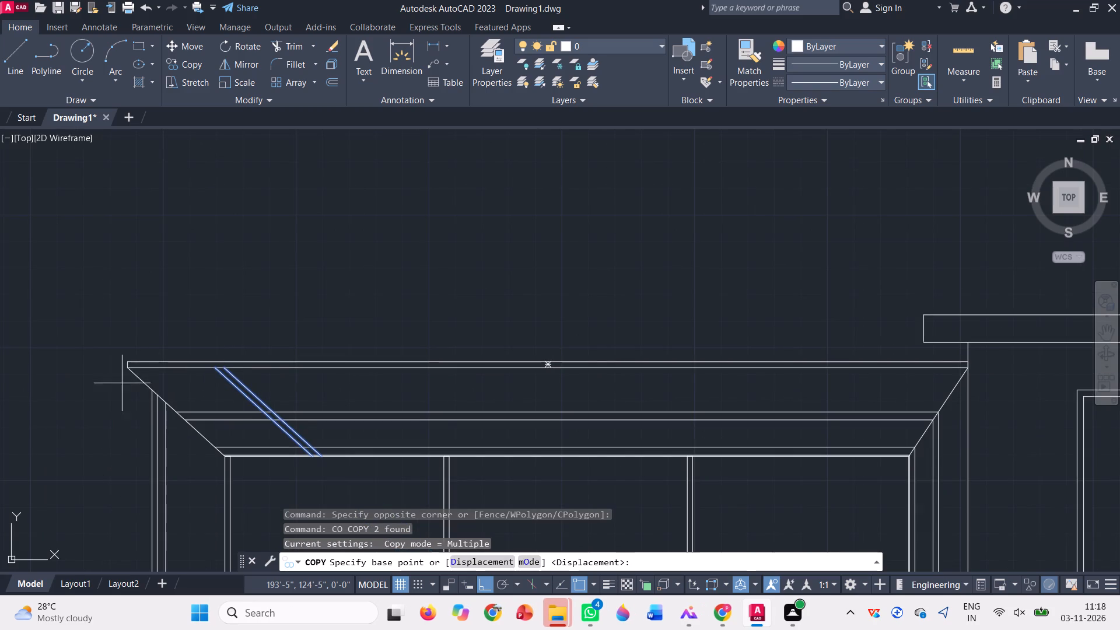
click(127, 370)
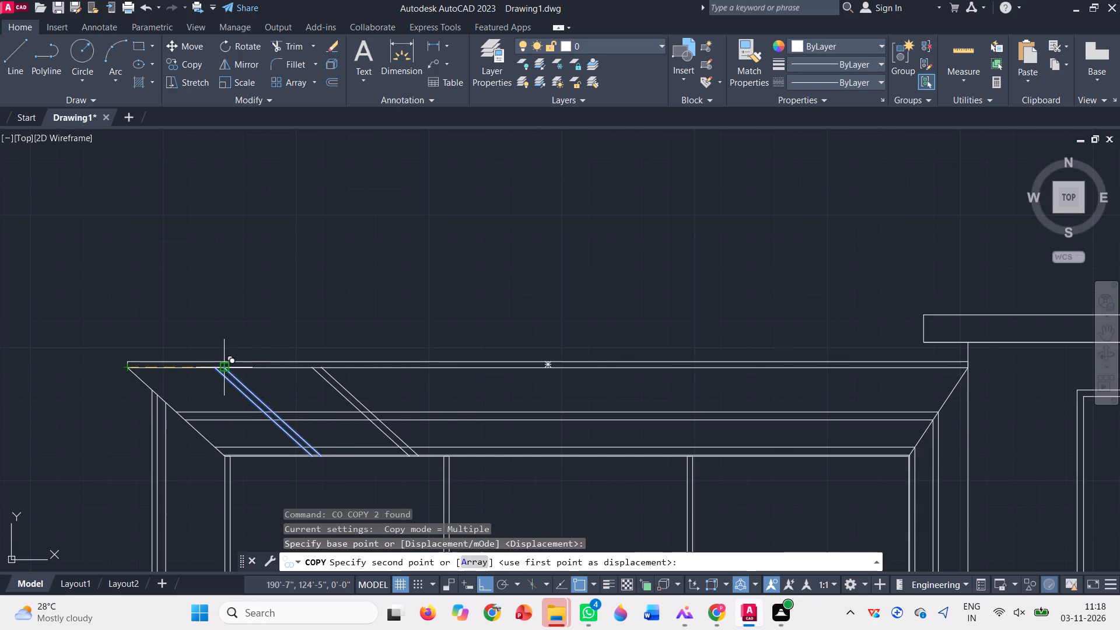
click(225, 367)
click(321, 367)
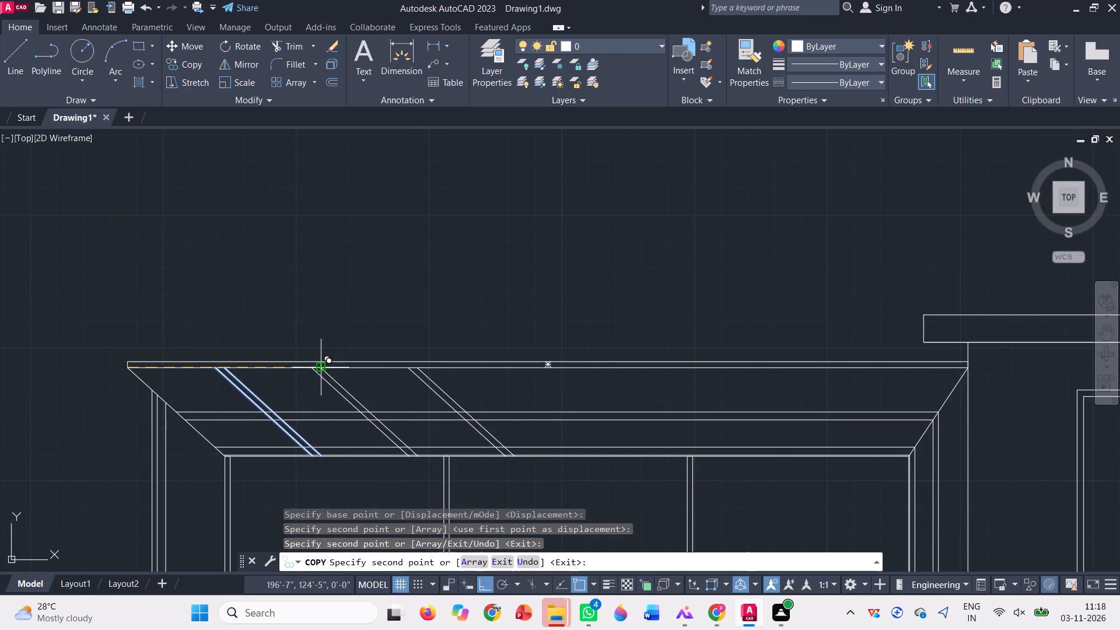
click(416, 367)
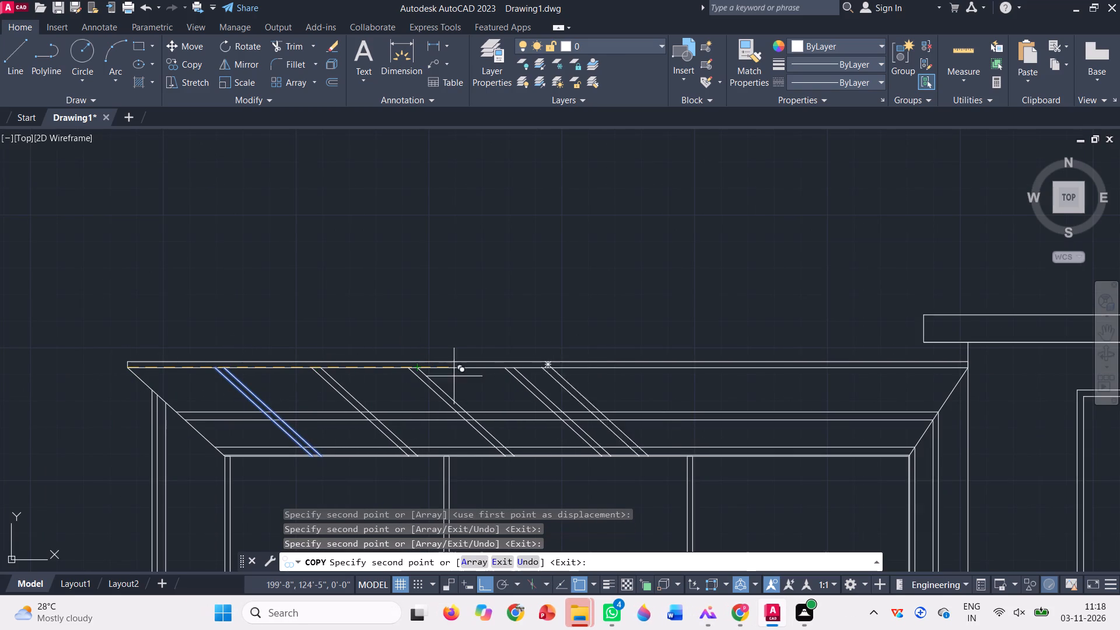
click(516, 369)
click(608, 369)
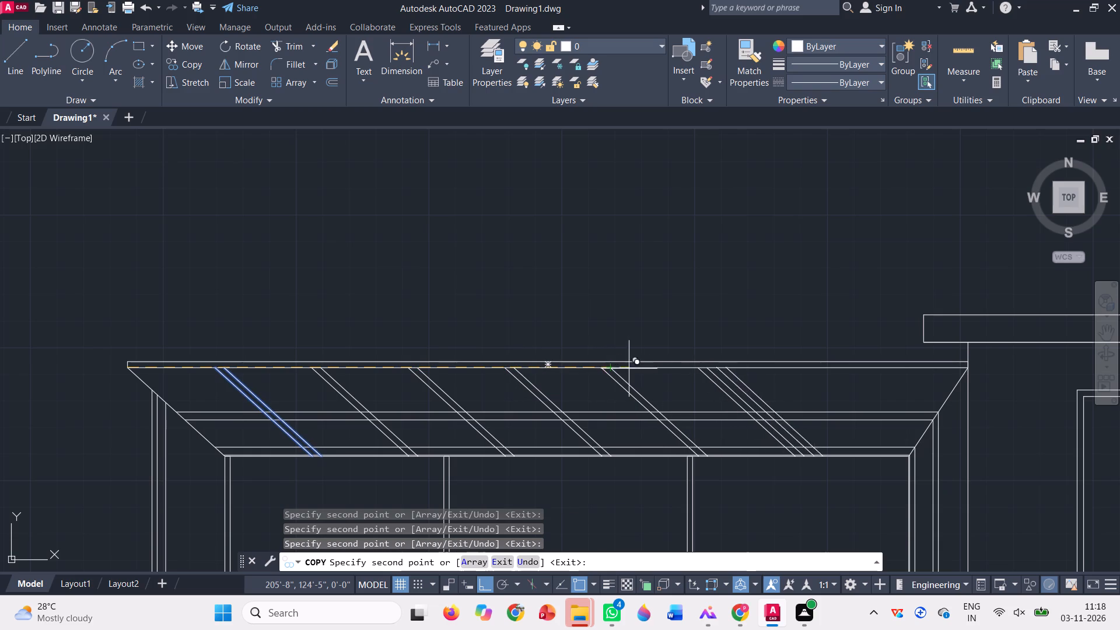
click(711, 366)
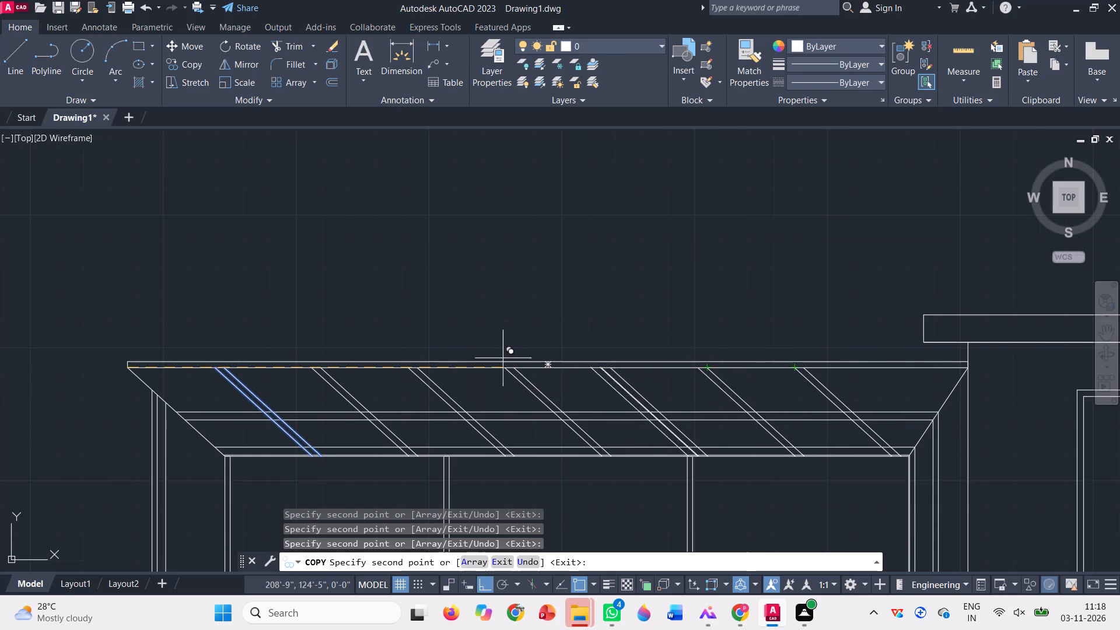
scroll(843, 371, up, 2)
click(743, 363)
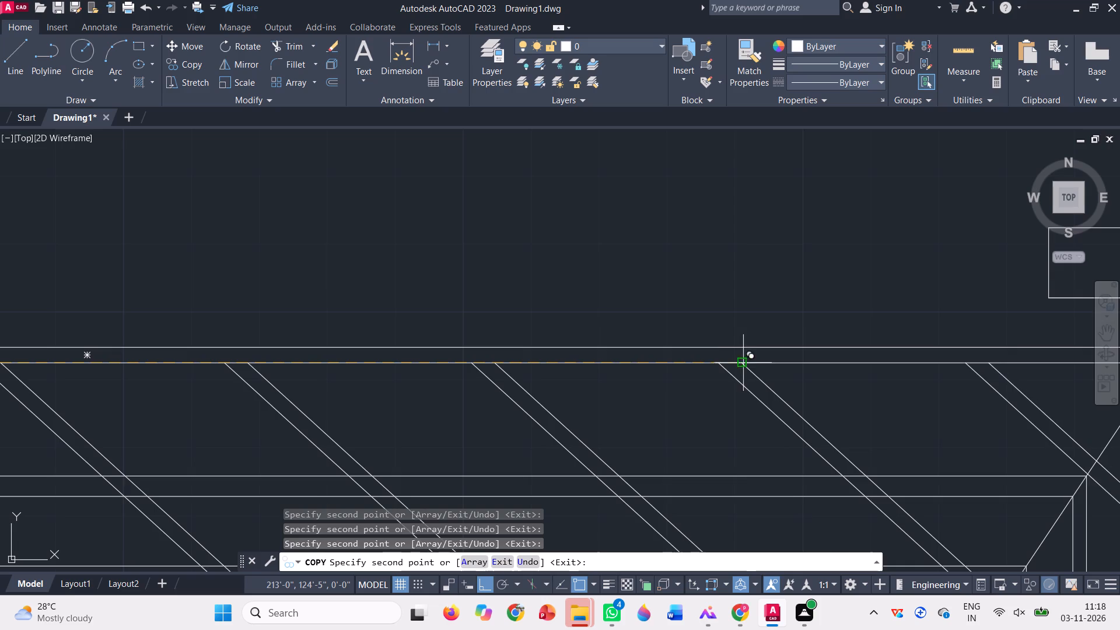
scroll(391, 274, down, 2)
key(Escape)
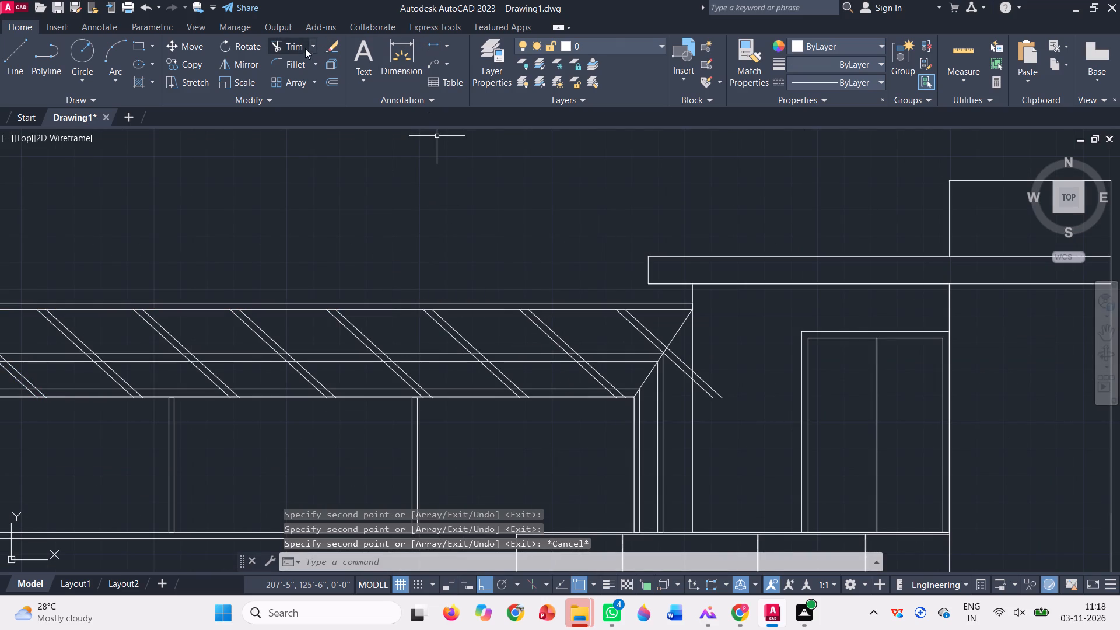
Trim the last rafter pair's lines where they overrun the canopy's sloping end beside the stair block.
click(285, 42)
scroll(728, 396, up, 3)
click(649, 302)
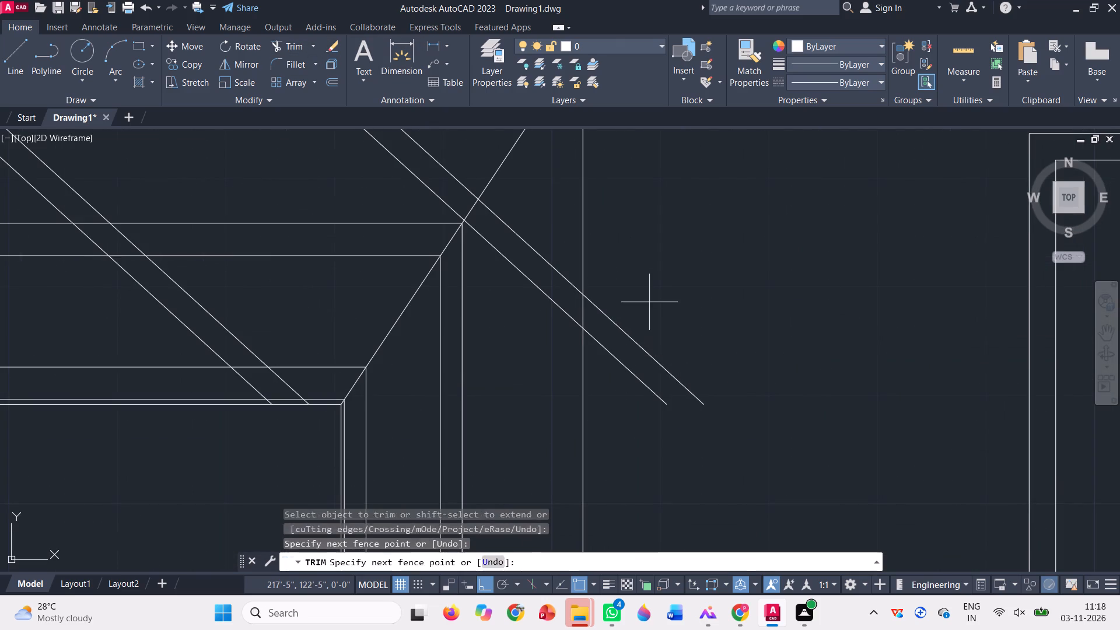
click(619, 436)
scroll(619, 417, down, 2)
click(589, 342)
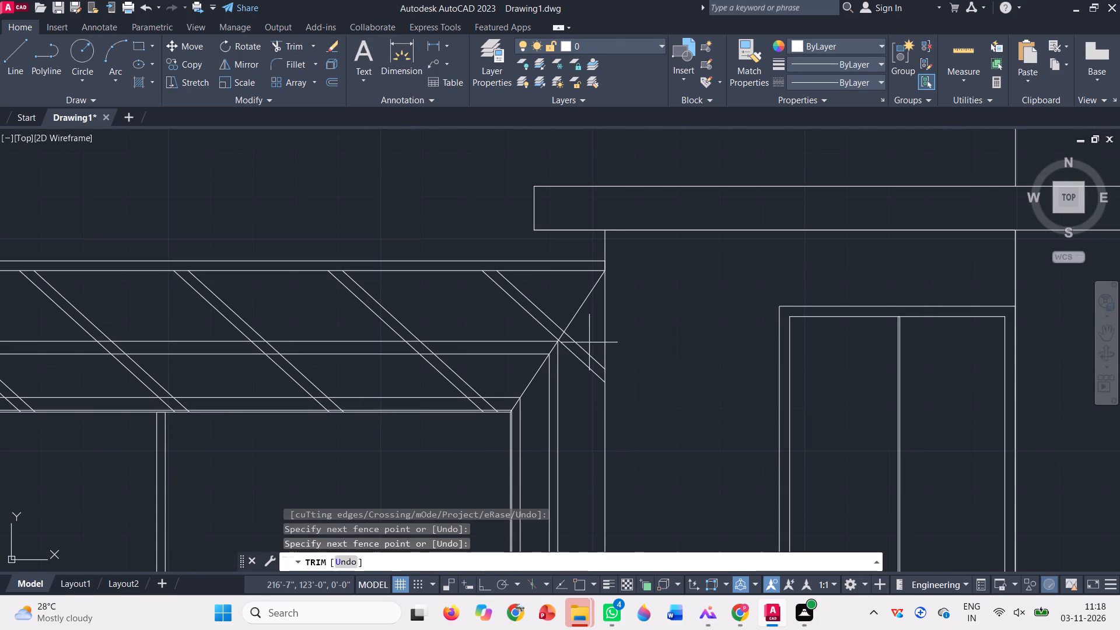
click(587, 365)
scroll(587, 365, down, 3)
click(587, 365)
key(Escape)
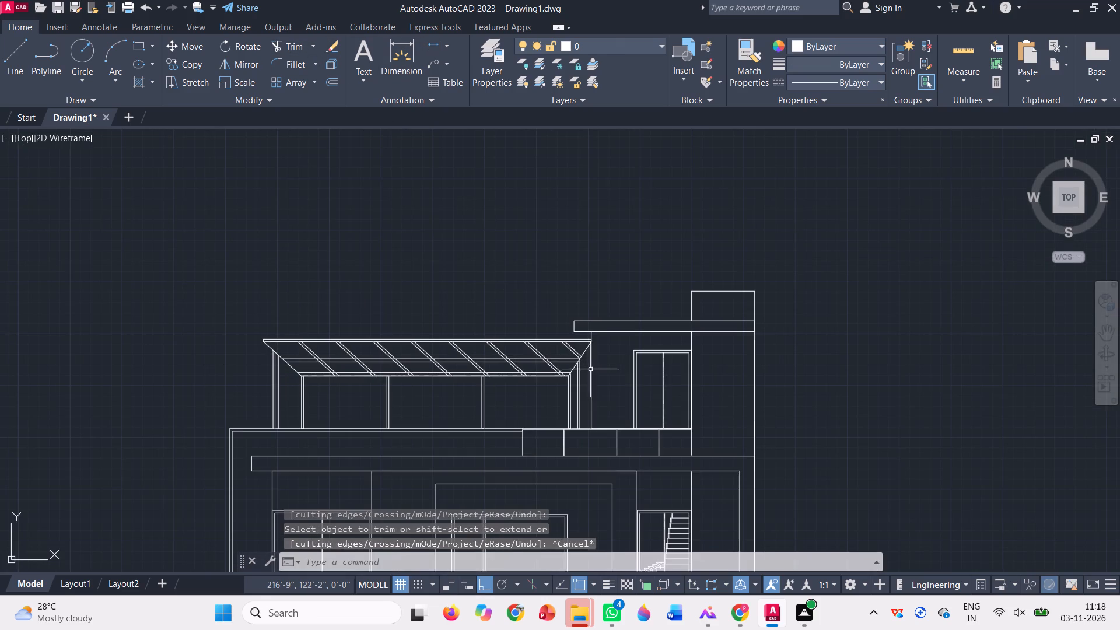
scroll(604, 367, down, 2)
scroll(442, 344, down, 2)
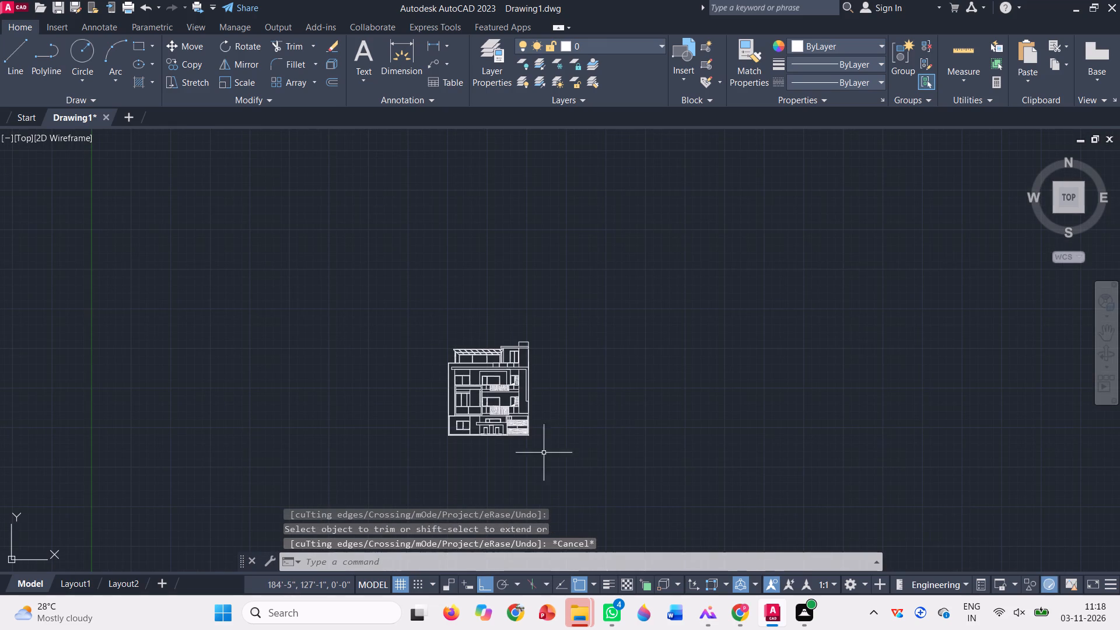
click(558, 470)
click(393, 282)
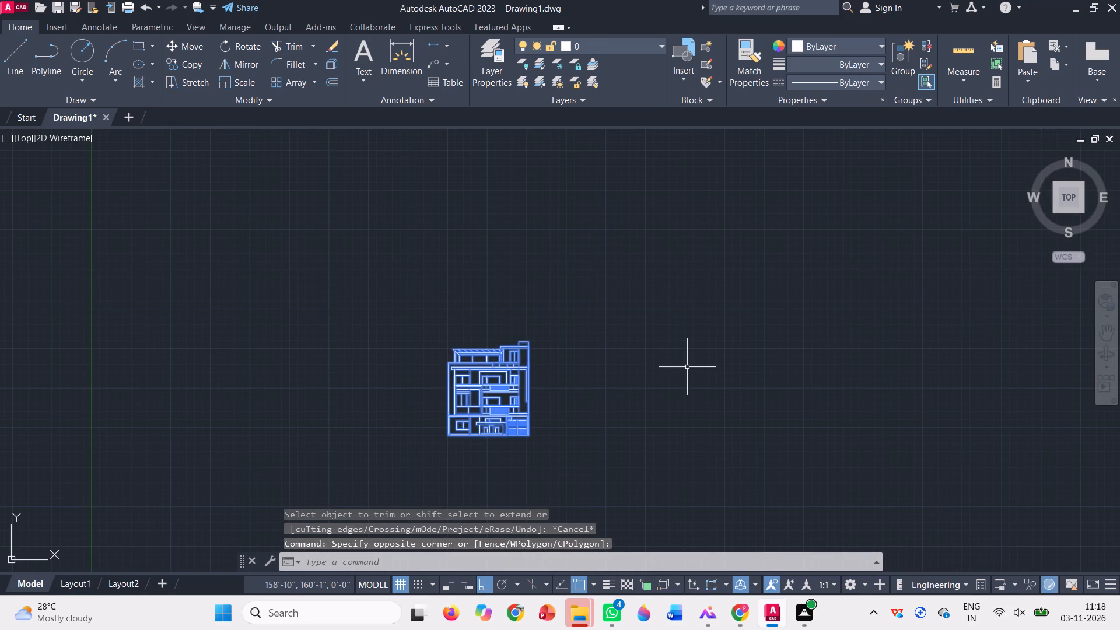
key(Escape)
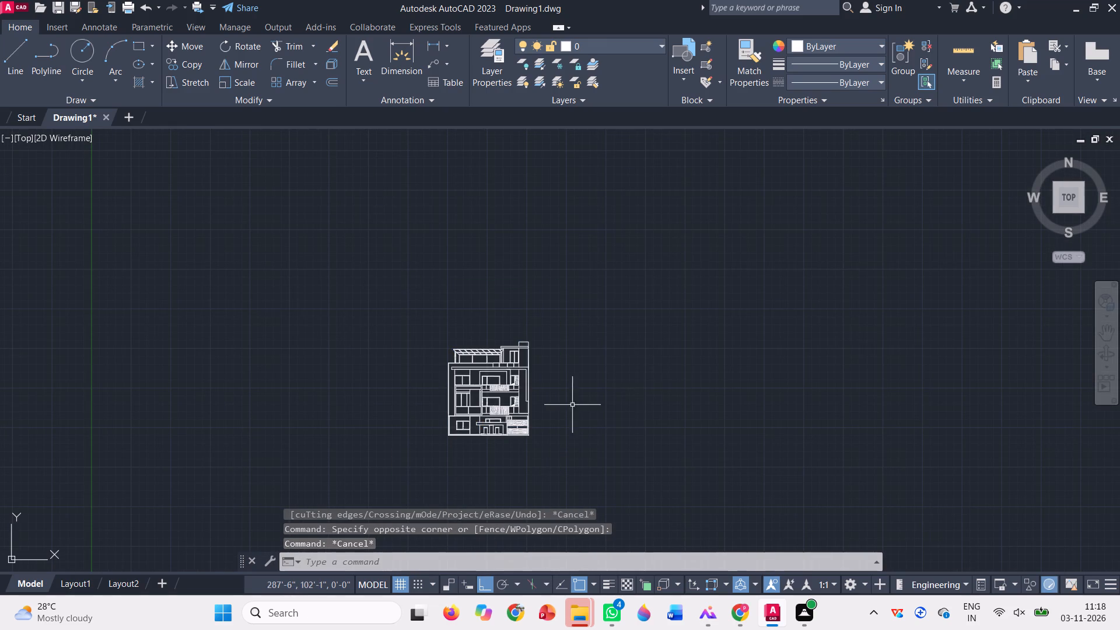
Copy the whole elevation, leaving out the vertical bars of both balcony railings, horizontally to a clear space beside the original on its gate side.
scroll(519, 397, up, 4)
scroll(535, 386, down, 2)
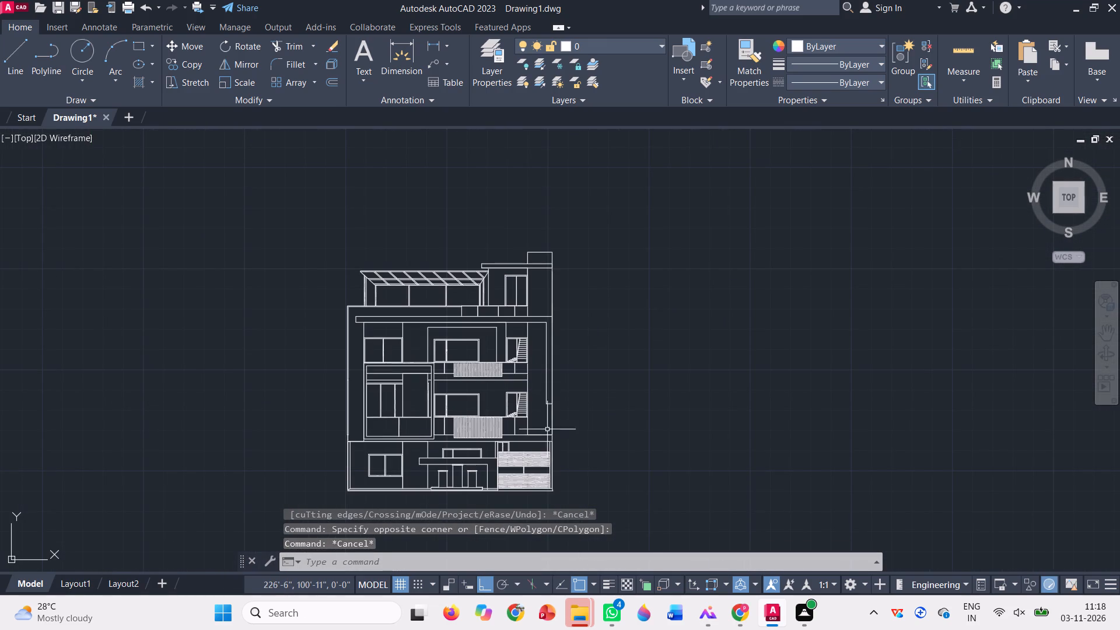
click(575, 435)
click(506, 247)
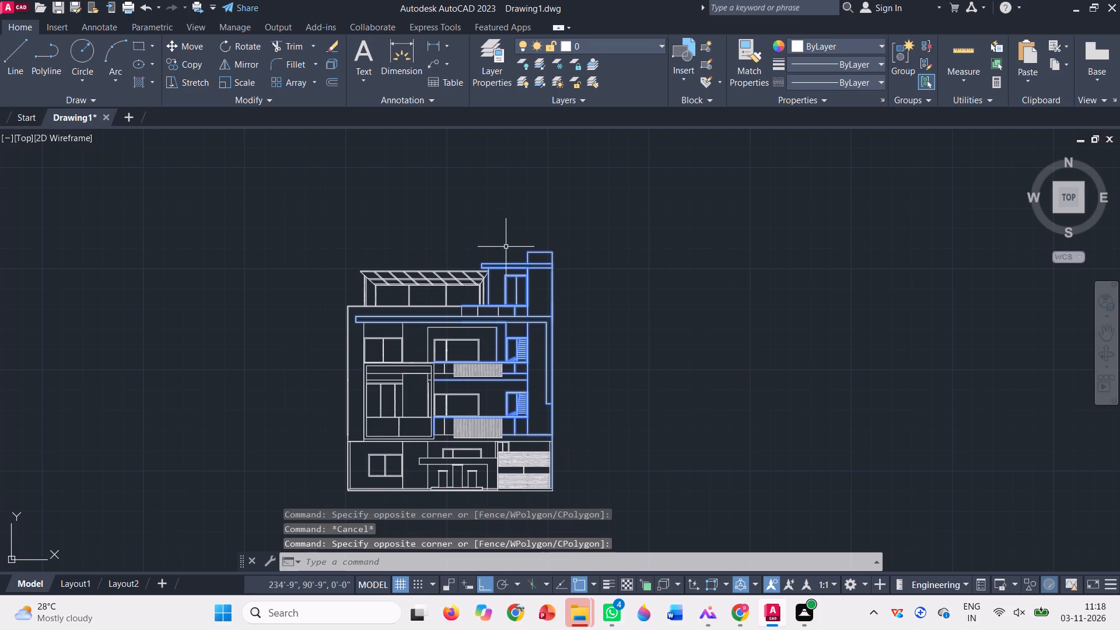
scroll(554, 325, down, 1)
click(581, 466)
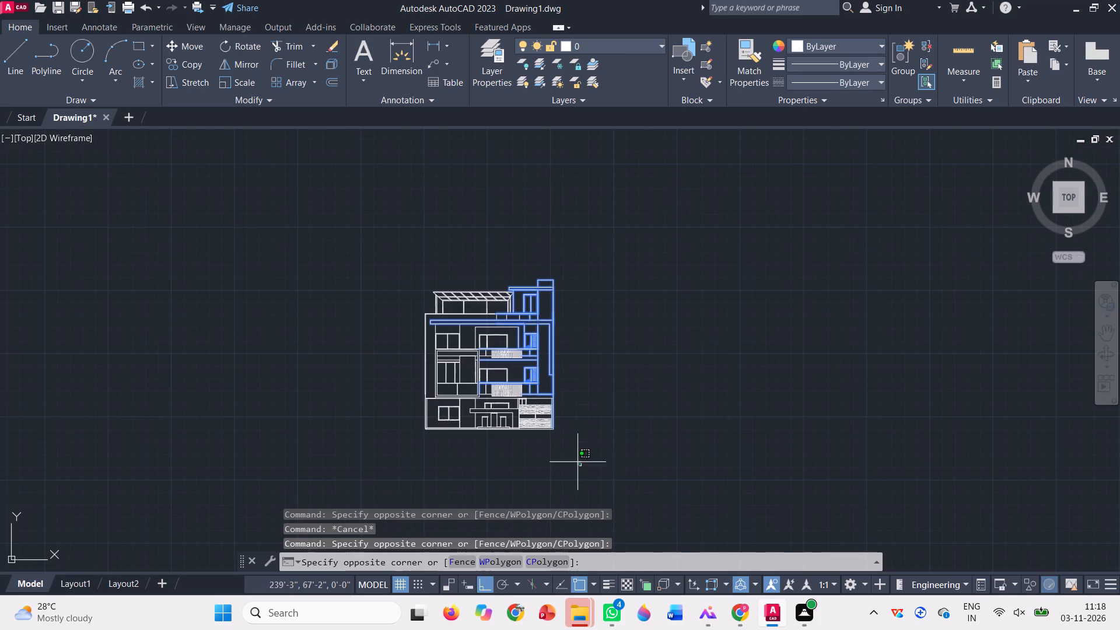
scroll(419, 406, up, 3)
click(415, 393)
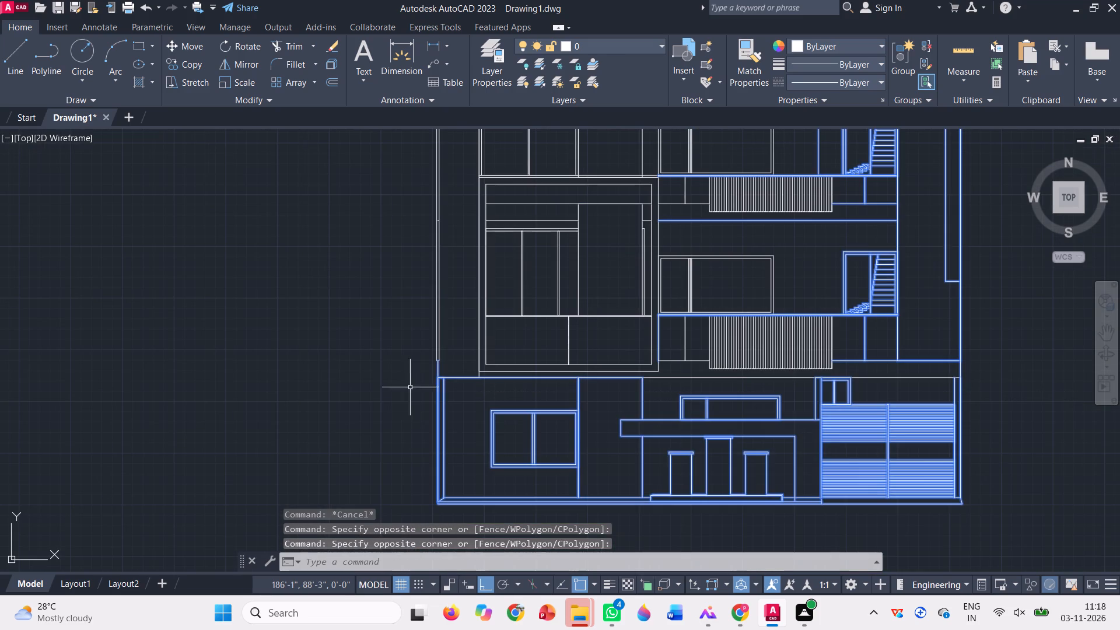
scroll(672, 388, up, 2)
click(691, 383)
click(454, 193)
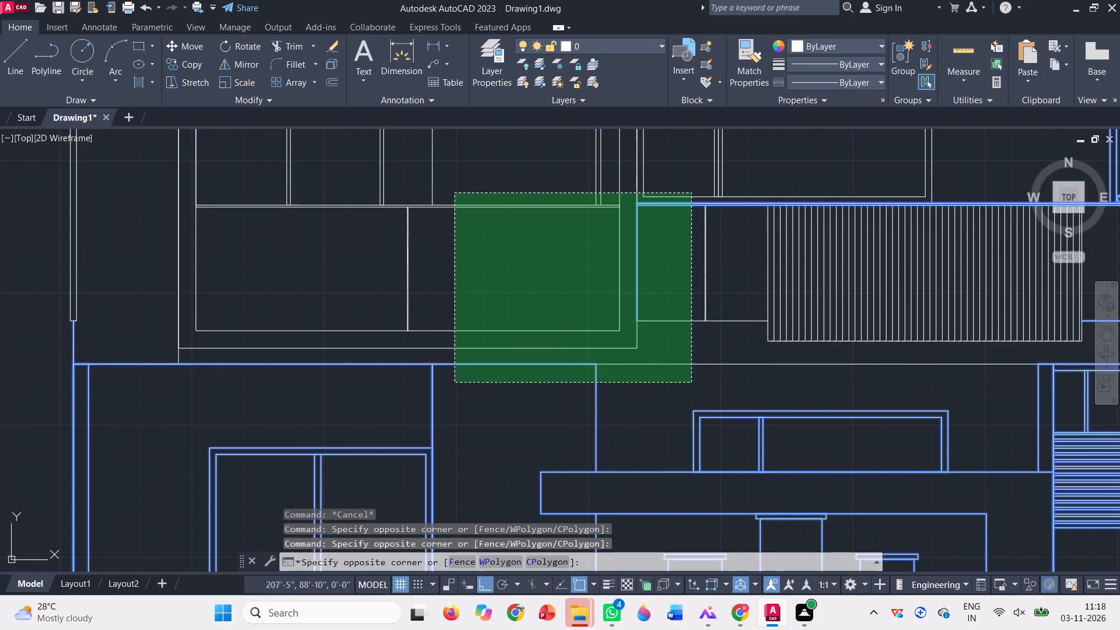
click(716, 280)
click(642, 255)
scroll(240, 388, down, 2)
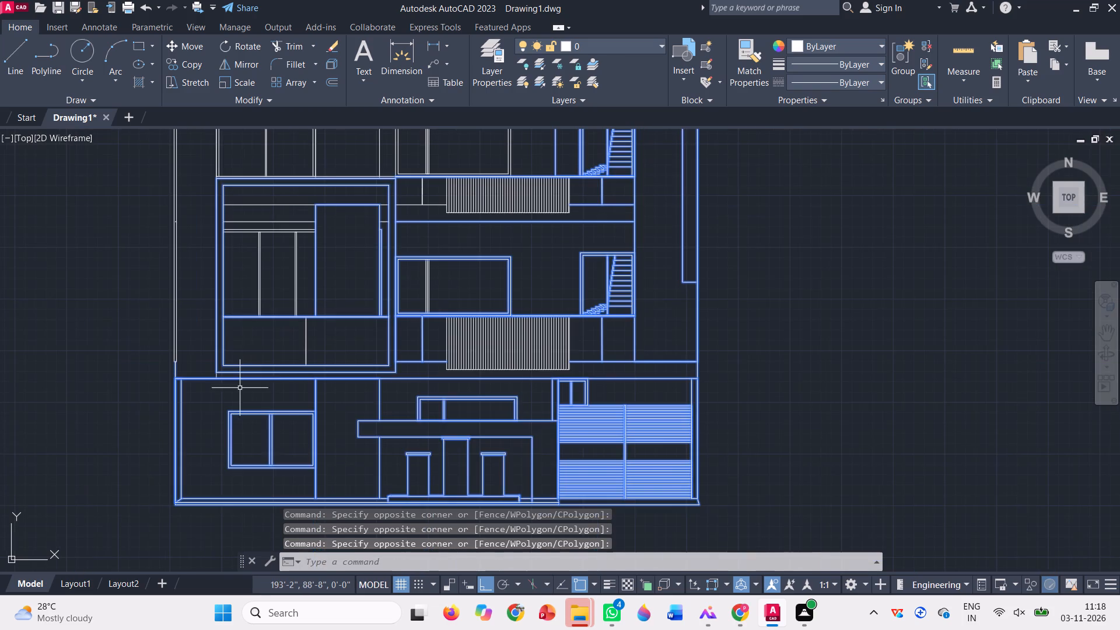
click(439, 295)
click(408, 256)
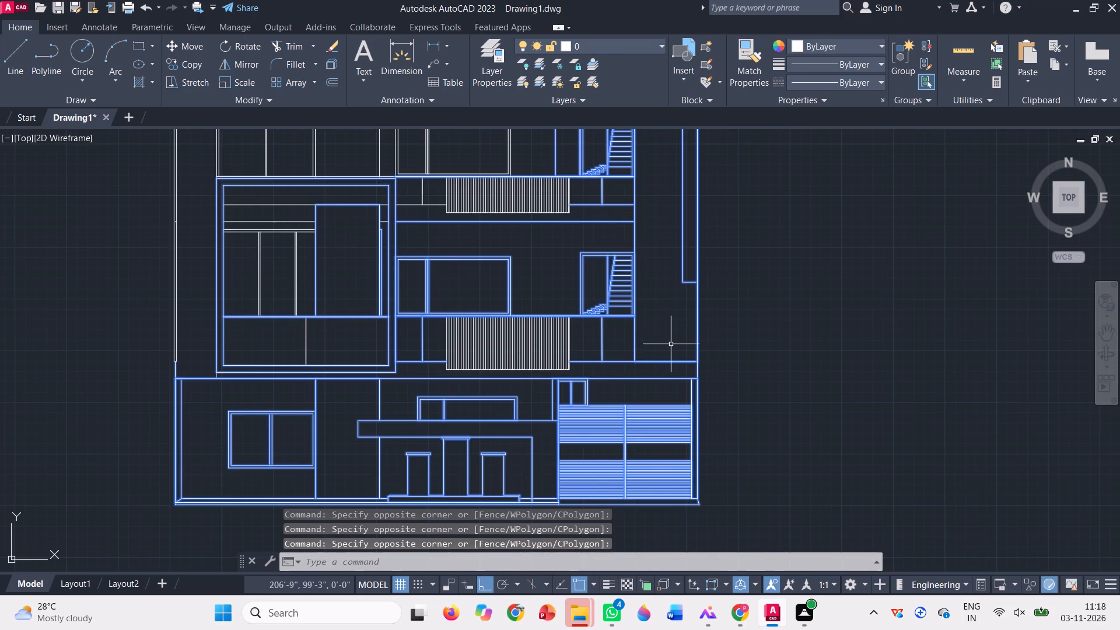
scroll(672, 344, up, 1)
scroll(580, 422, down, 2)
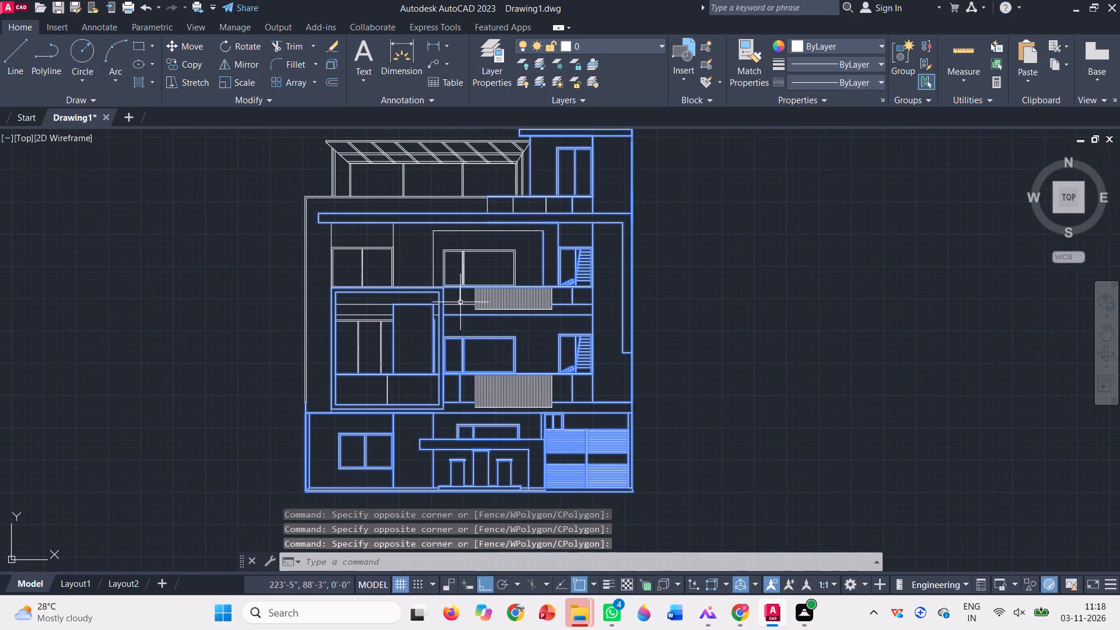
scroll(460, 302, up, 3)
click(469, 324)
click(376, 257)
scroll(499, 391, down, 2)
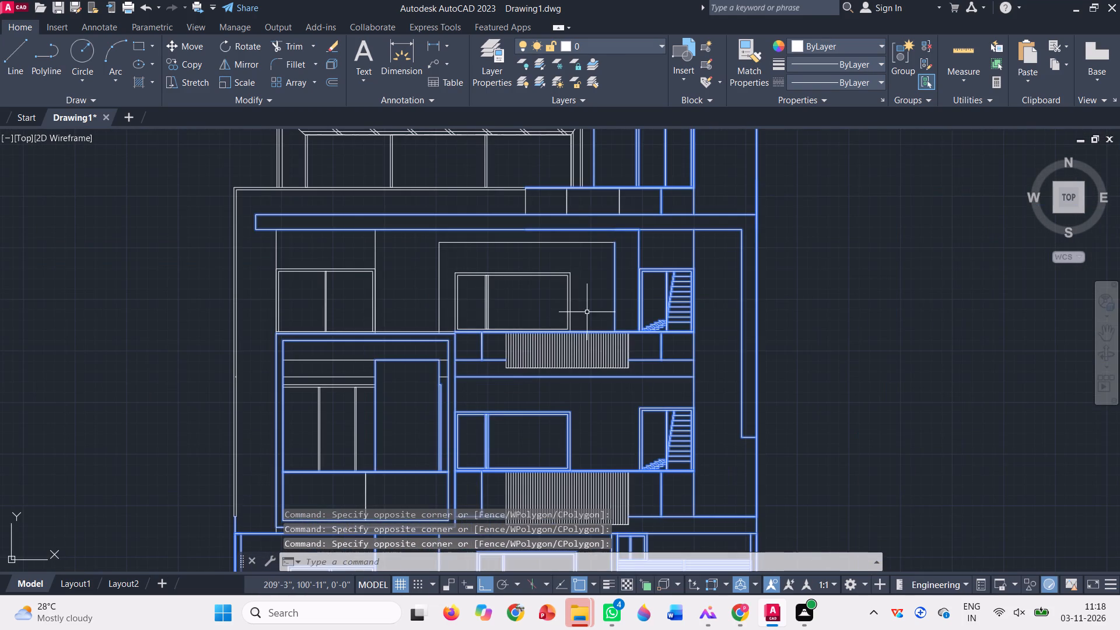
click(587, 312)
click(391, 223)
scroll(566, 276, down, 1)
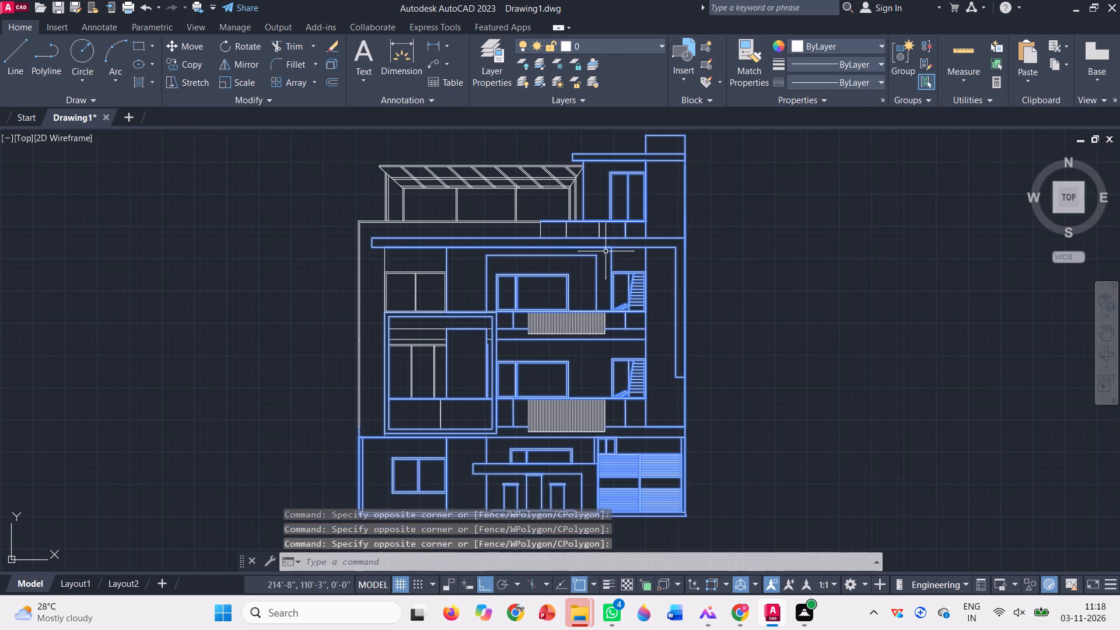
click(610, 242)
click(314, 159)
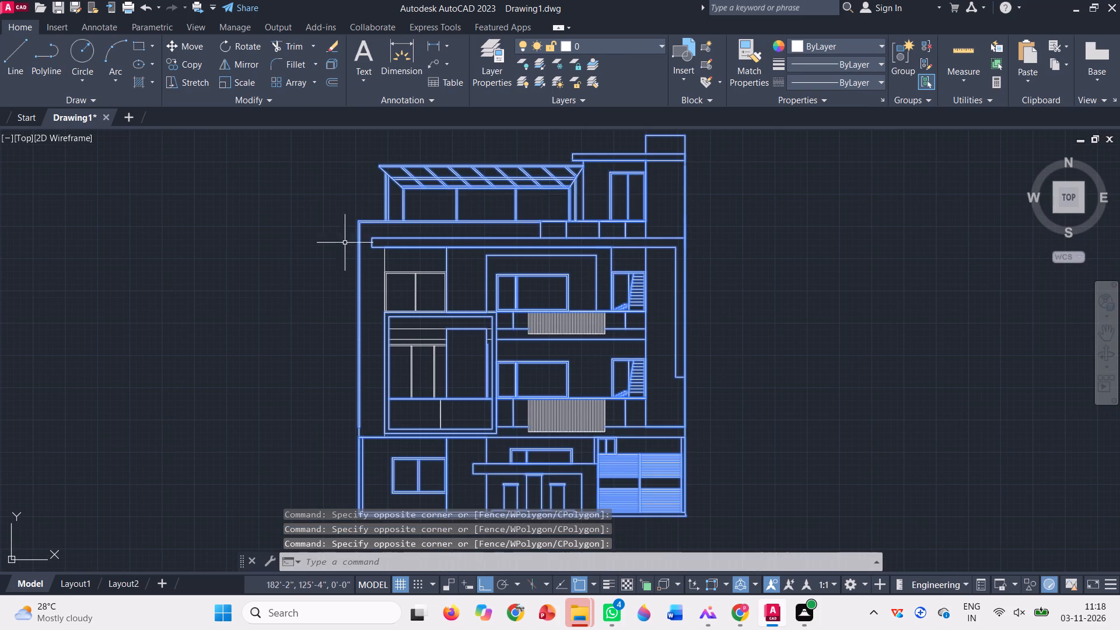
click(470, 424)
click(296, 253)
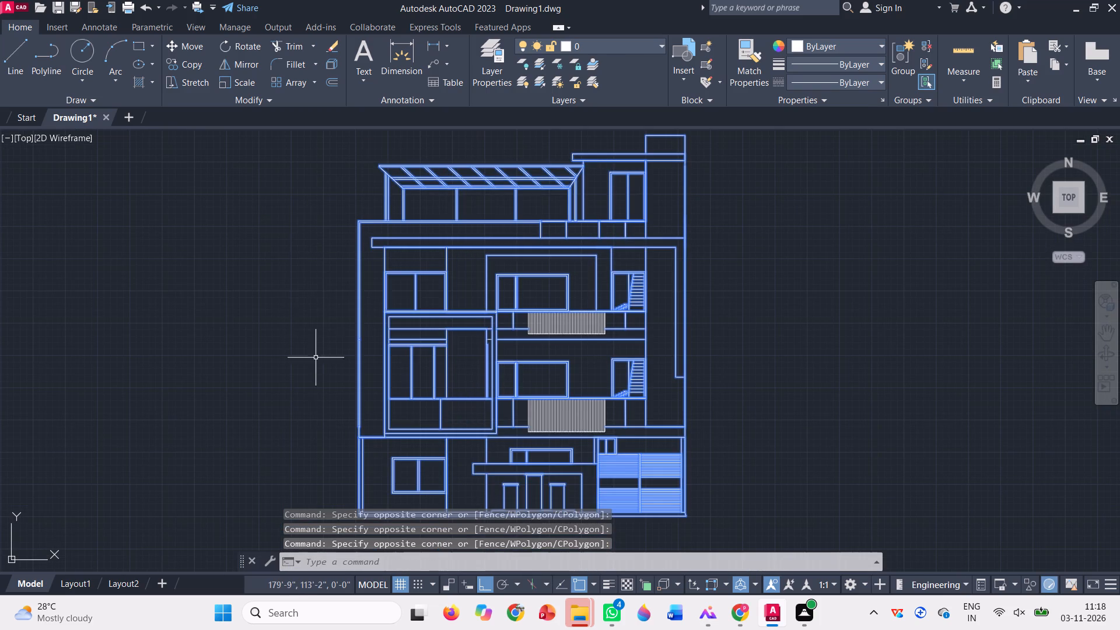
scroll(314, 369, down, 2)
scroll(415, 386, up, 3)
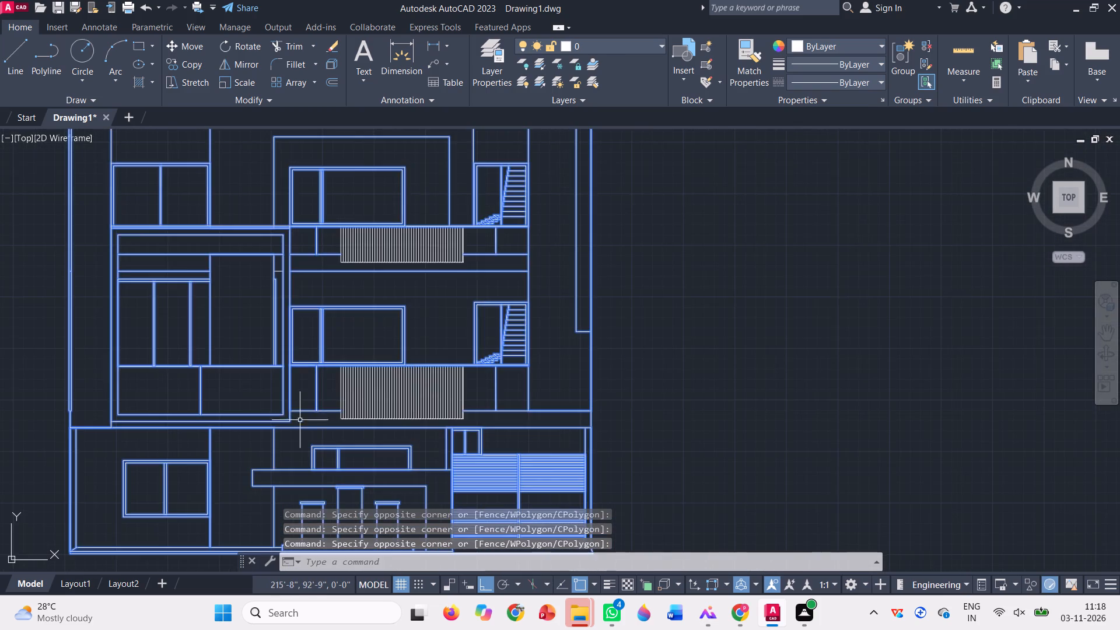
scroll(373, 424, up, 3)
scroll(222, 395, up, 4)
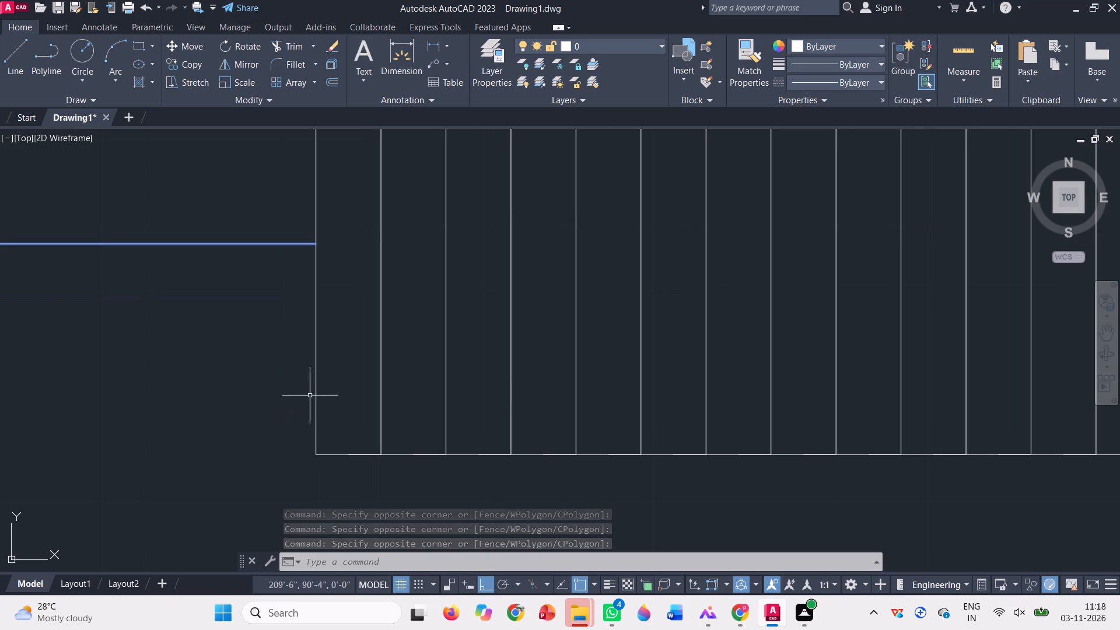
click(318, 386)
click(282, 400)
scroll(291, 432, down, 7)
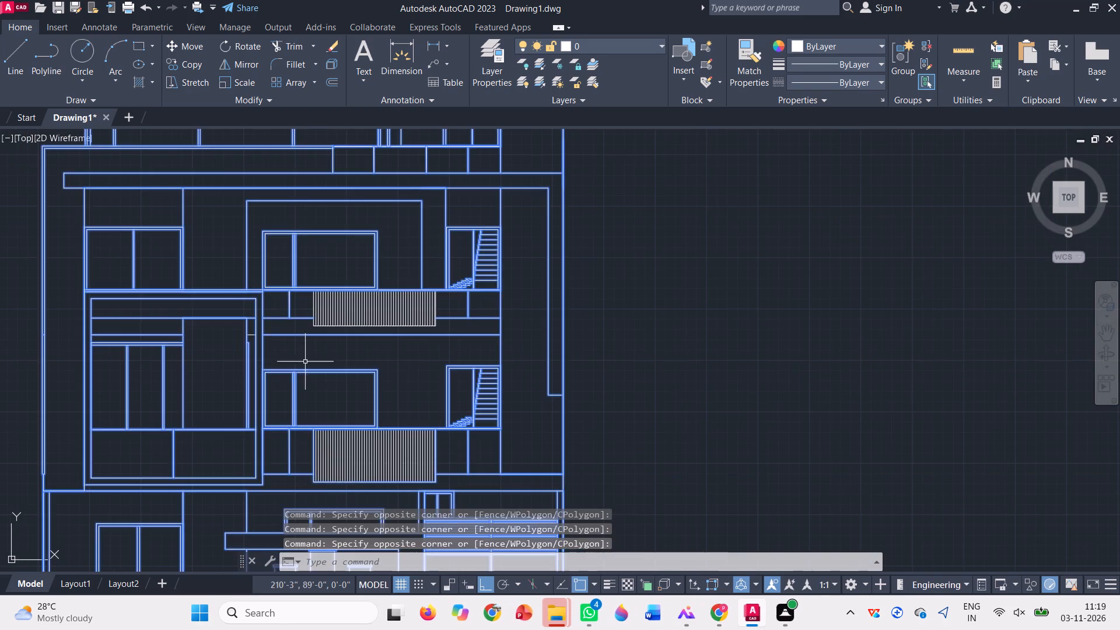
scroll(311, 300, up, 4)
click(319, 314)
scroll(212, 358, down, 3)
scroll(328, 316, down, 1)
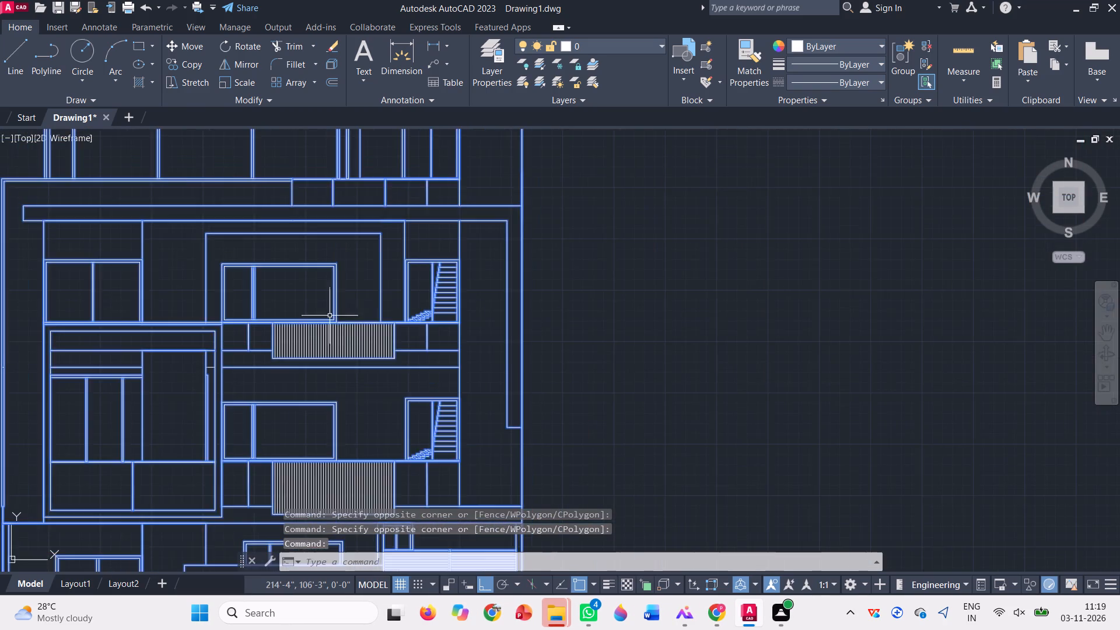
scroll(401, 295, down, 2)
text(co)
key(space)
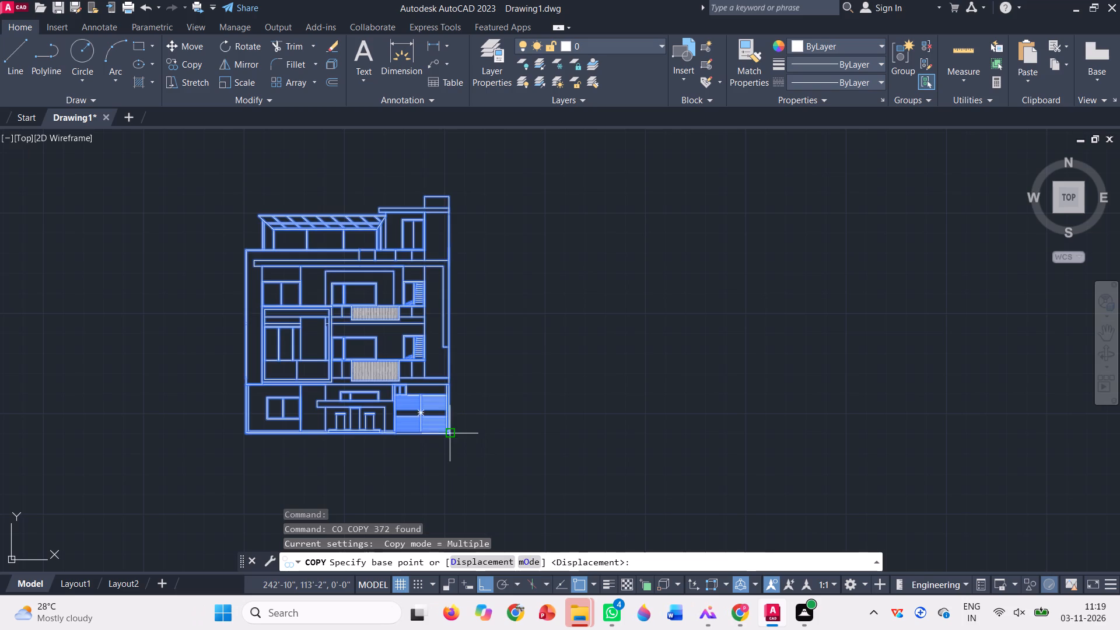
click(449, 436)
click(714, 400)
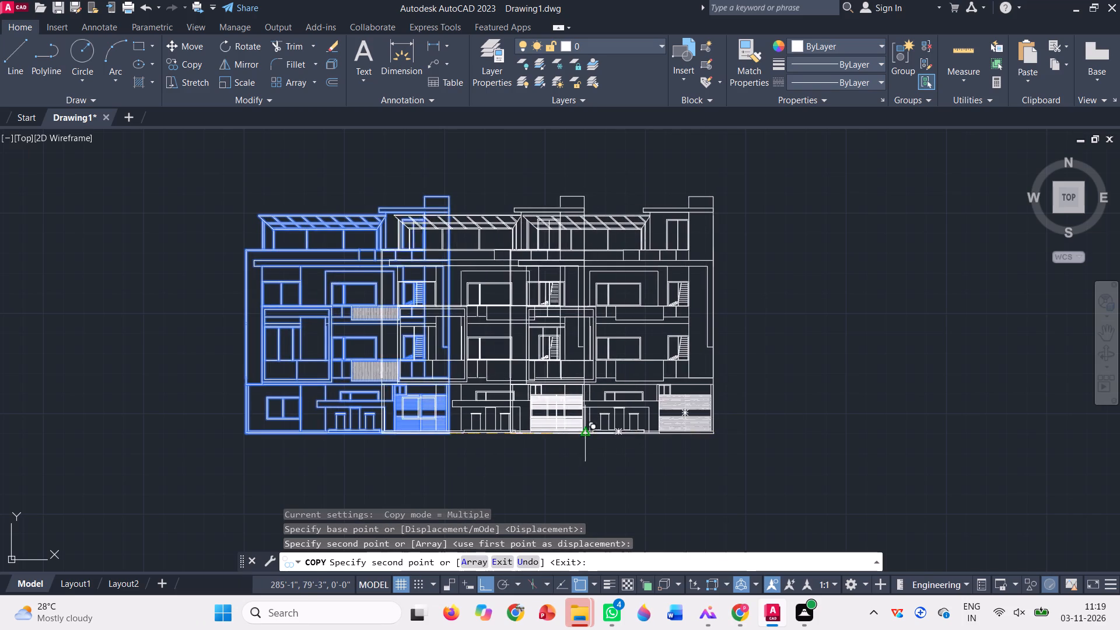
key(Escape)
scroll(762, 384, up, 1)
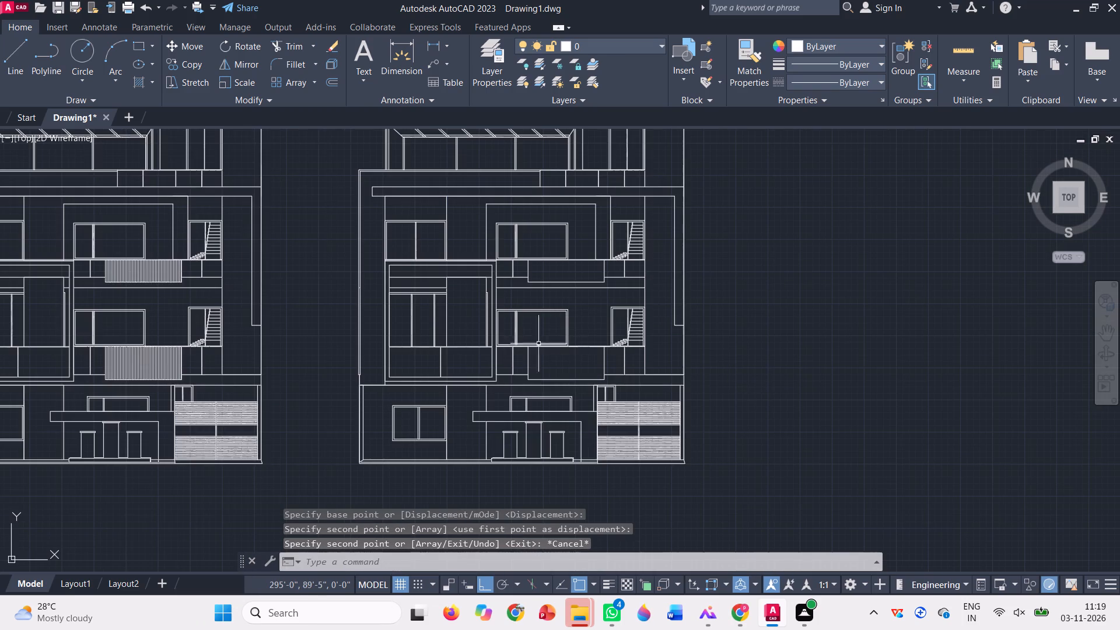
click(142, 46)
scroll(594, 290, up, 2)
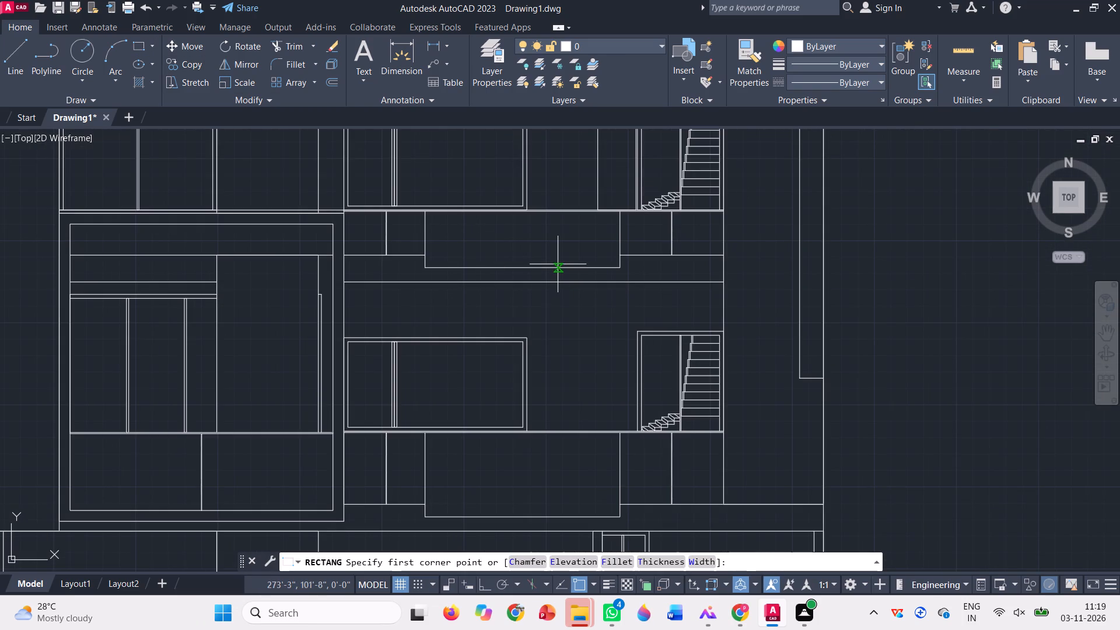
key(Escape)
Draw a vertical construction line through the copied elevation's balcony bays, just beside the window on its stair side.
text(xl)
key(Return)
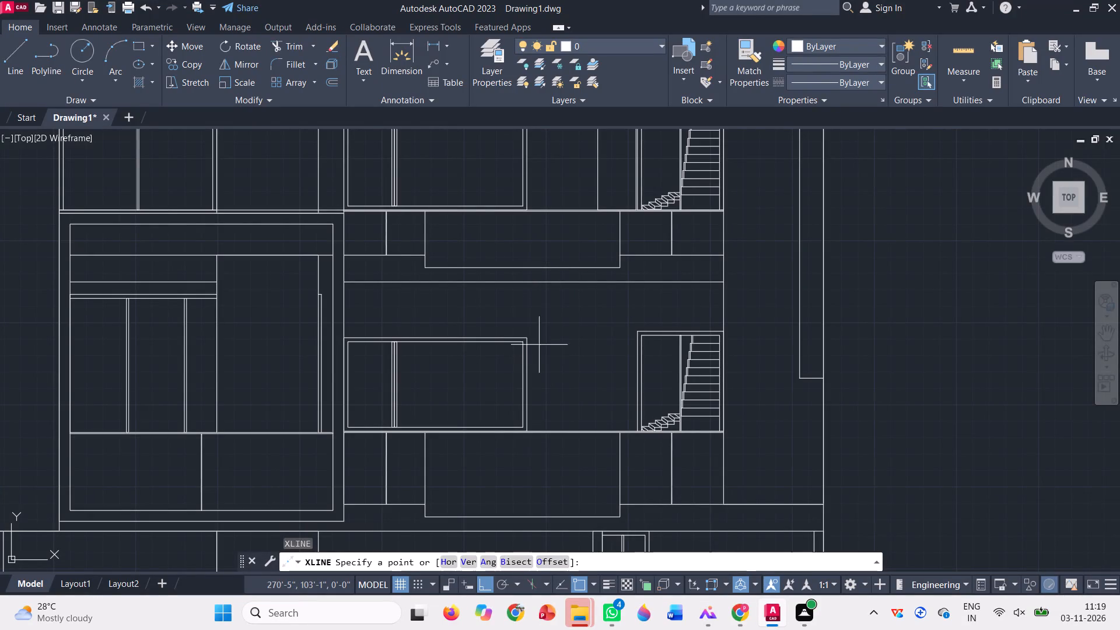
click(535, 339)
click(544, 471)
key(space)
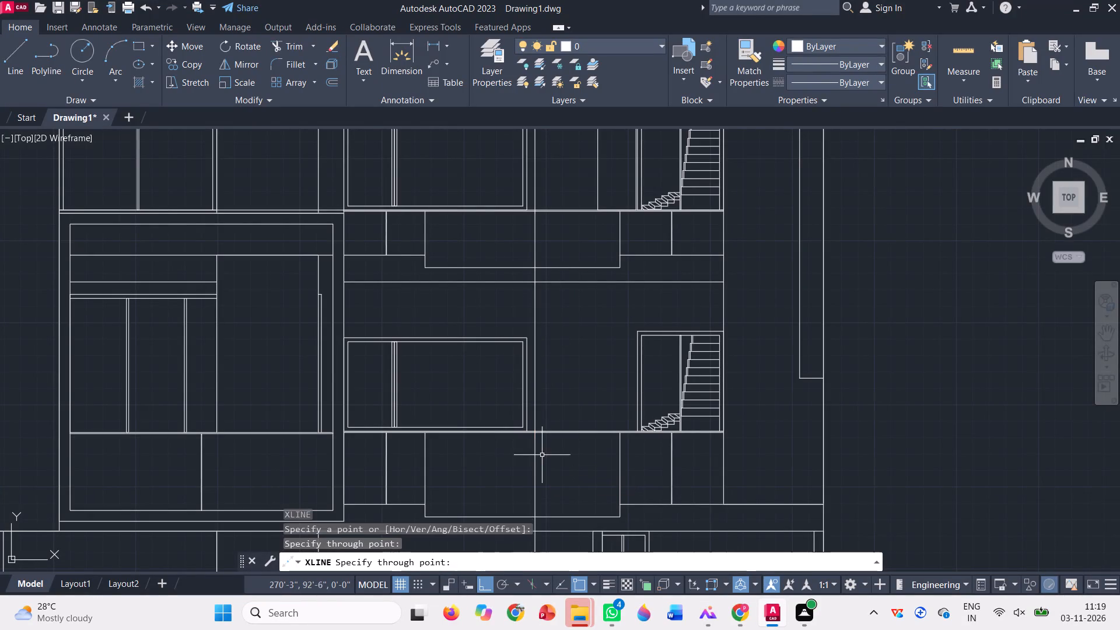
Copy the vertical construction line horizontally towards the stair opening, just inside the blank balcony panels' edge.
click(558, 354)
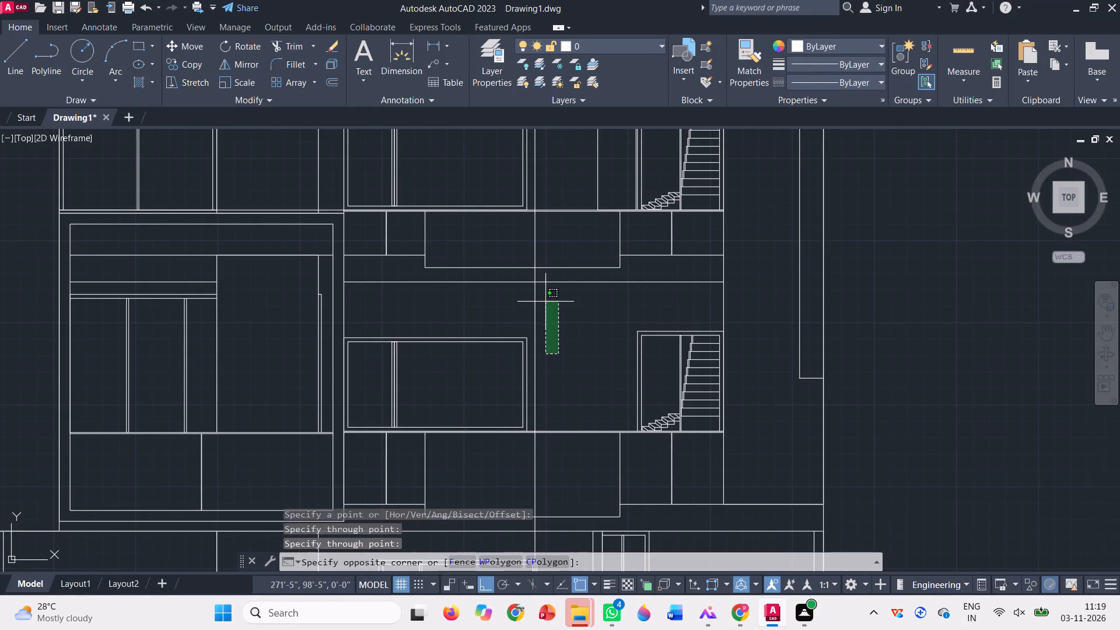
click(531, 300)
text(co)
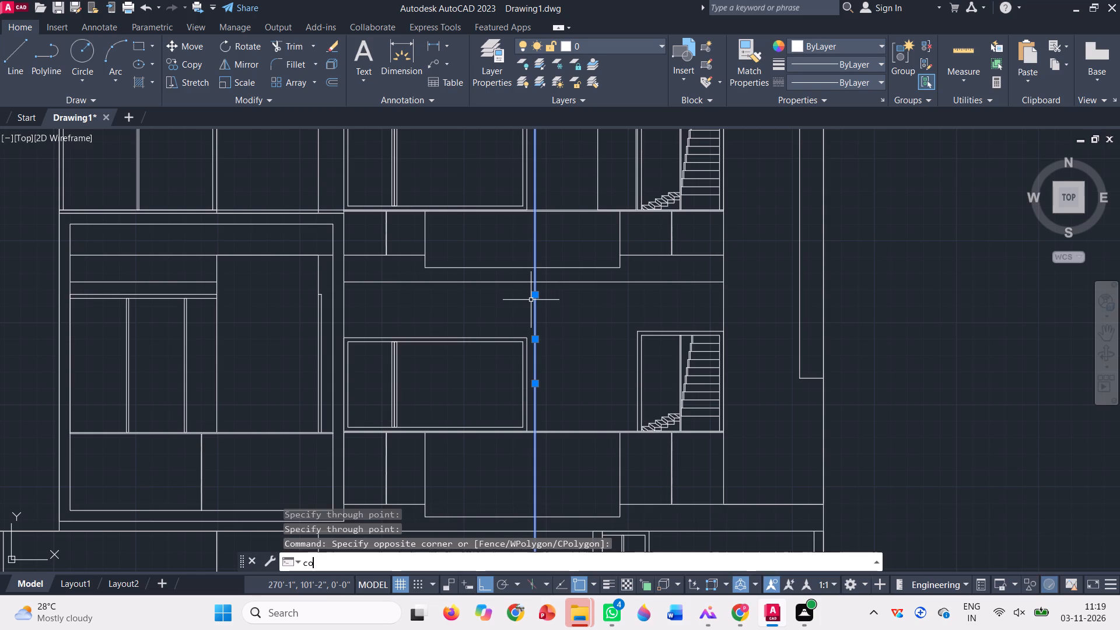
key(space)
click(532, 303)
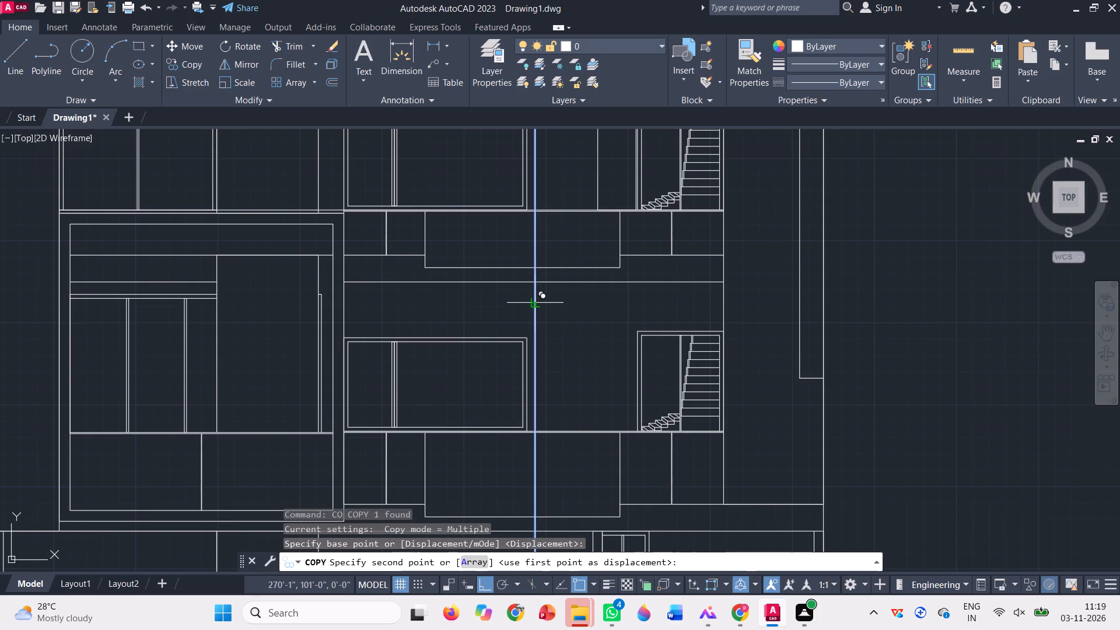
click(608, 291)
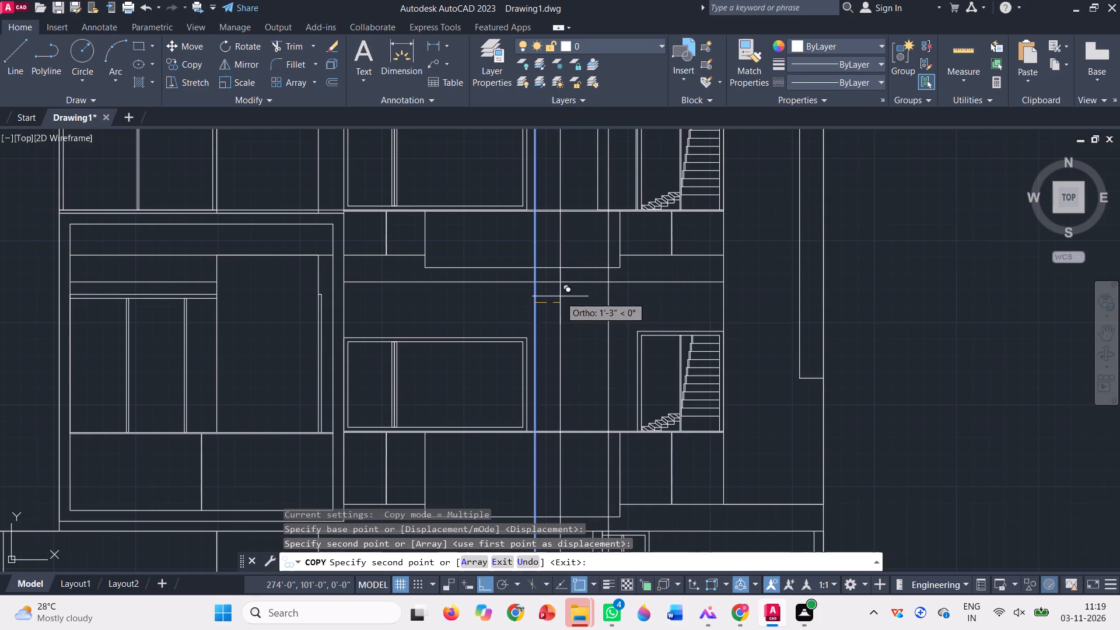
key(Escape)
Draw a narrow vertical rectangle along the first construction line, from within the upper blank balcony panel down into the lower one.
click(139, 43)
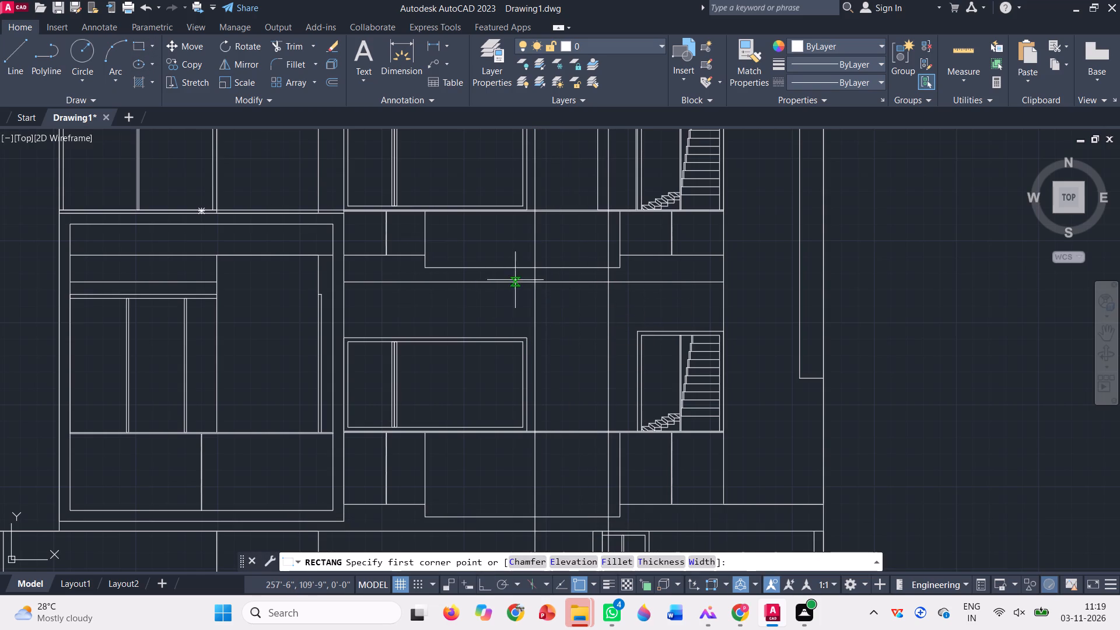
scroll(532, 270, up, 2)
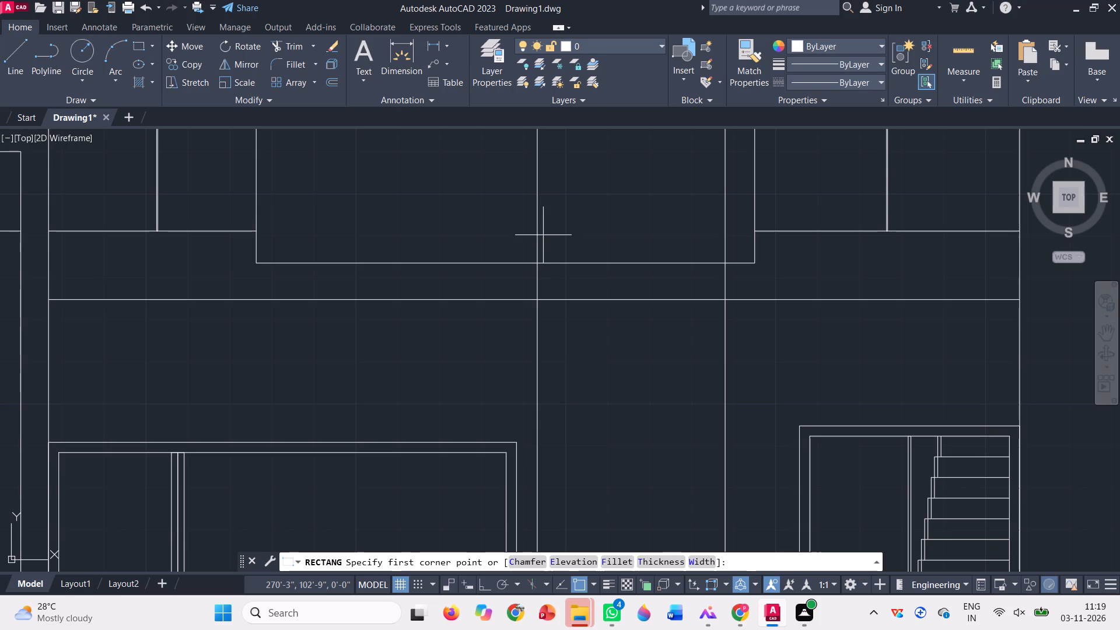
scroll(519, 299, down, 1)
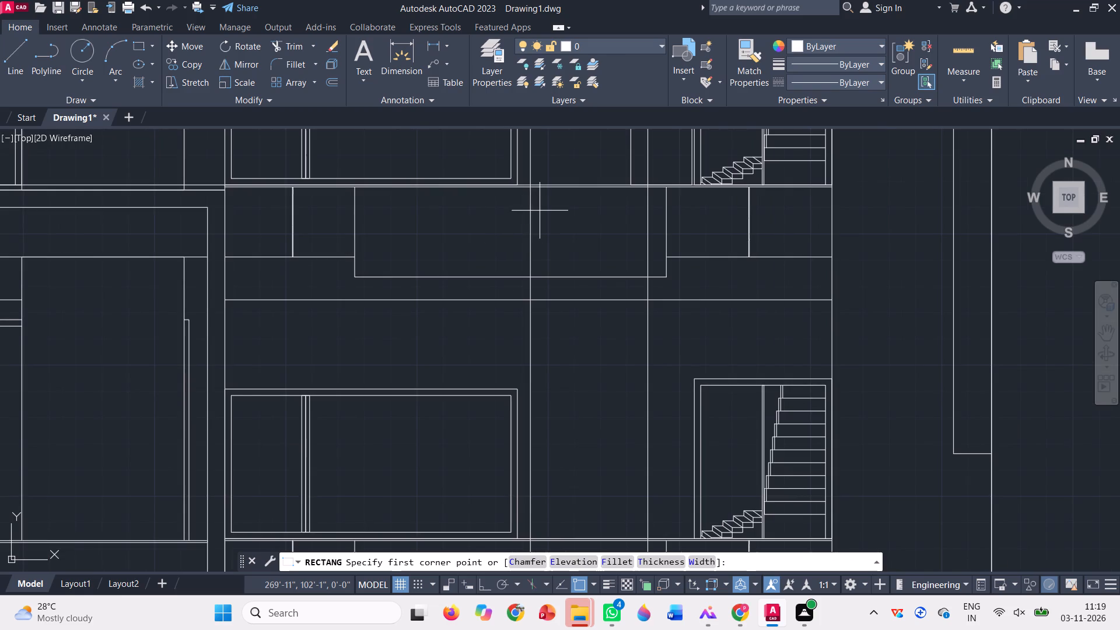
click(537, 209)
scroll(557, 387, down, 2)
scroll(554, 463, up, 3)
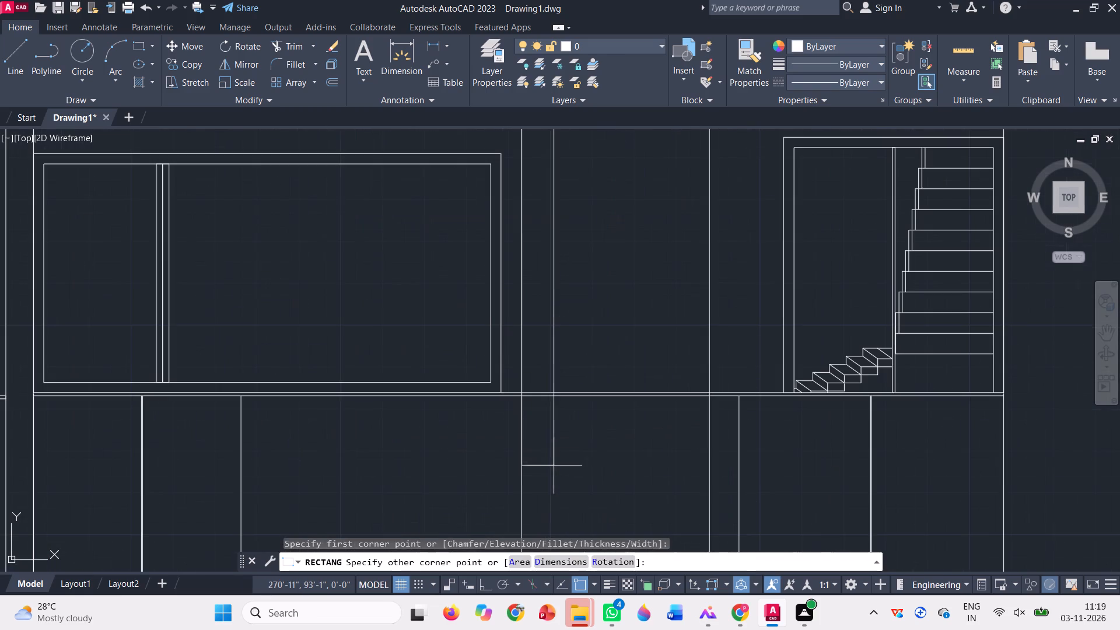
scroll(531, 434, up, 3)
click(509, 426)
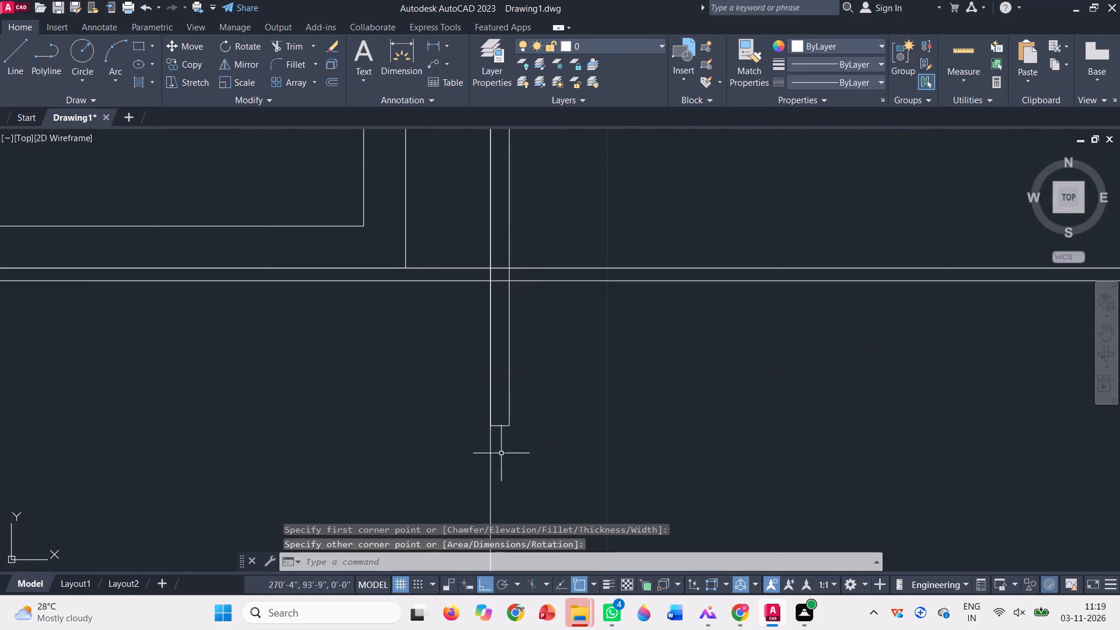
Copy the narrow vertical rectangle five times towards the stair opening, with uneven spacing and staggered heights, to make a cluster of six bars.
scroll(499, 482, down, 4)
scroll(489, 429, down, 1)
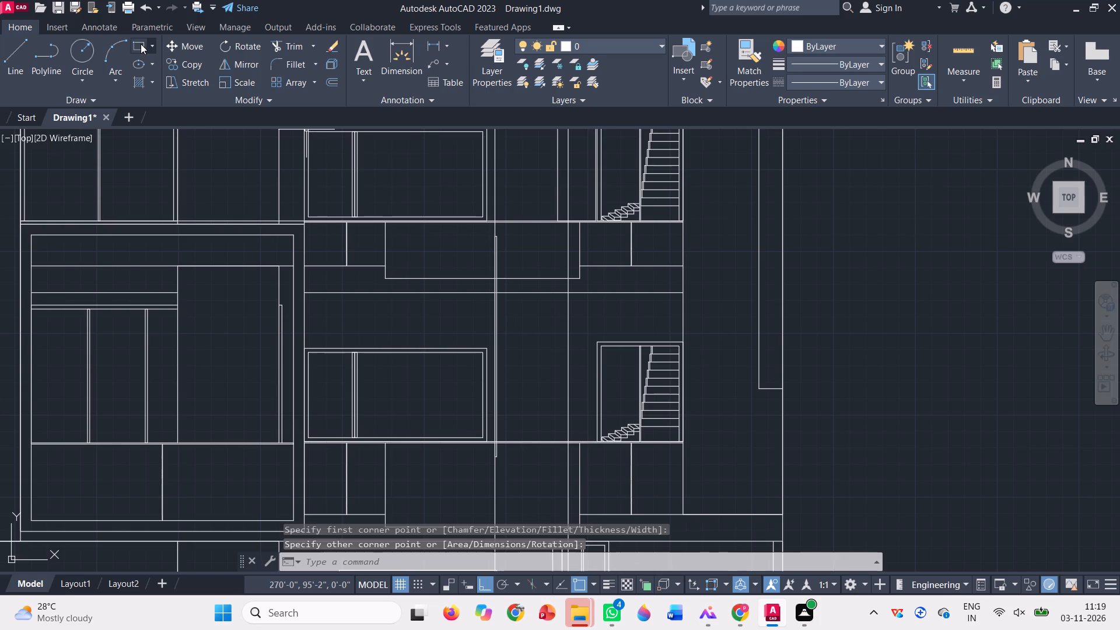
click(141, 44)
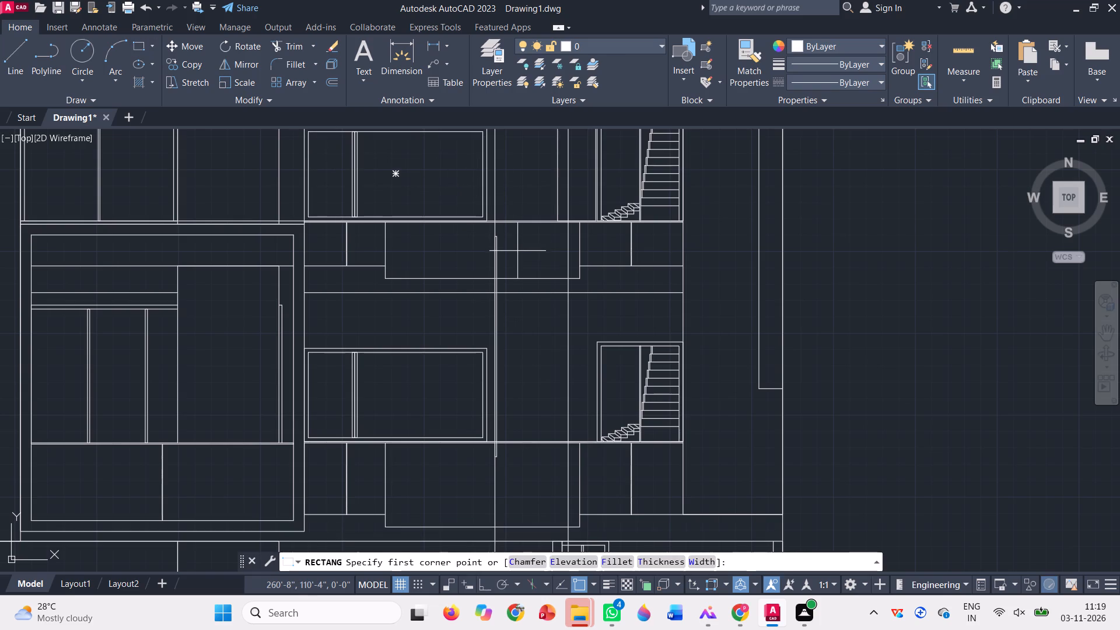
key(Escape)
scroll(495, 233, up, 3)
click(507, 253)
click(494, 249)
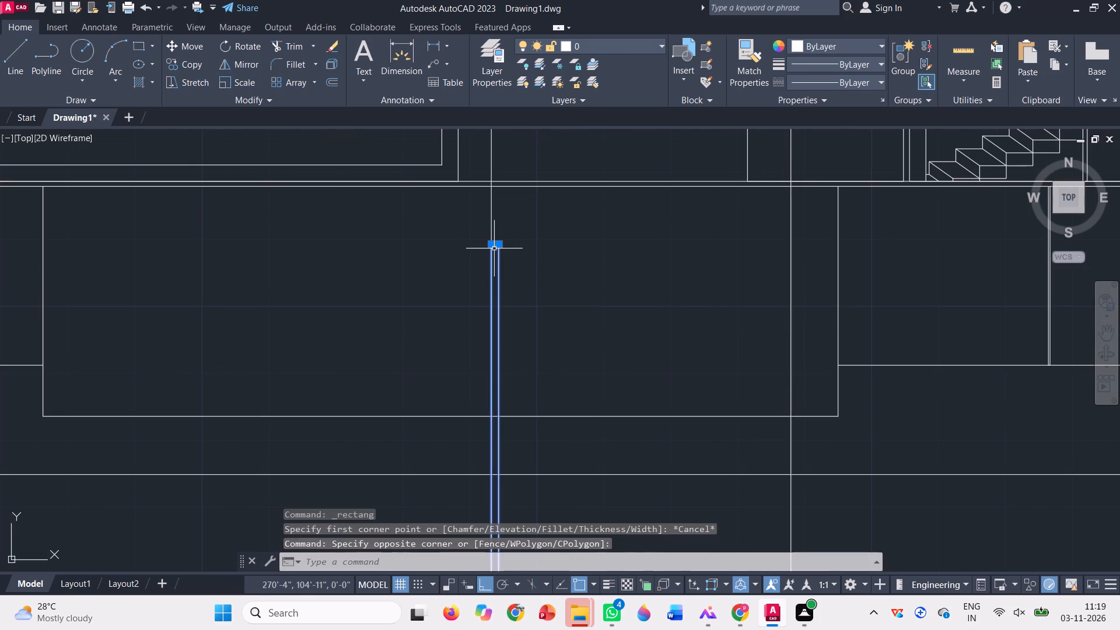
text(co)
key(space)
scroll(497, 243, up, 2)
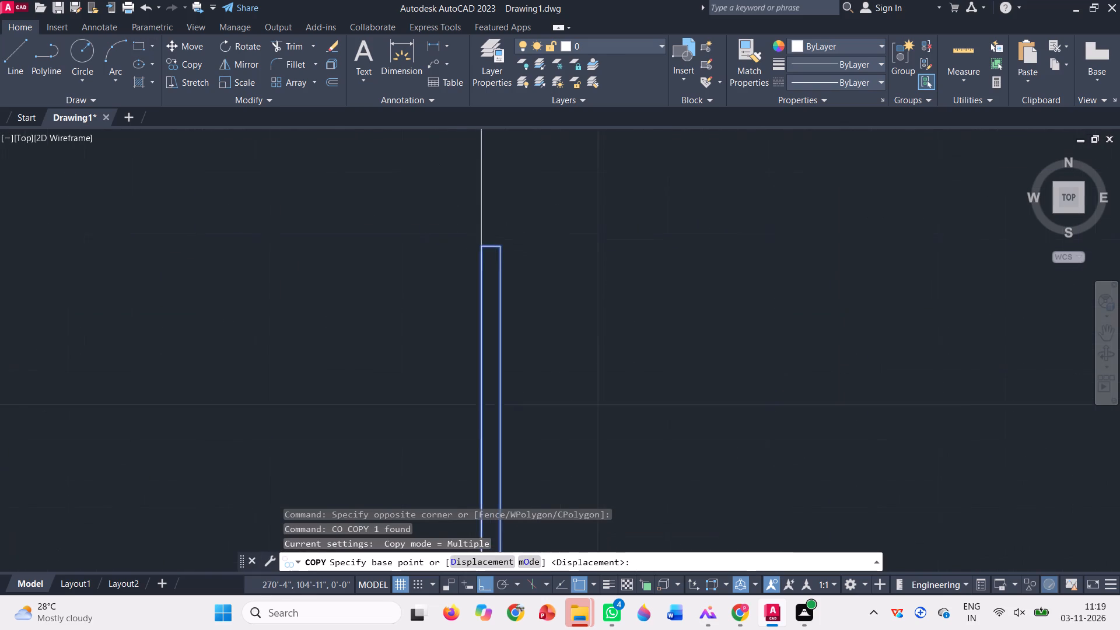
scroll(497, 243, up, 2)
click(478, 248)
scroll(440, 293, down, 3)
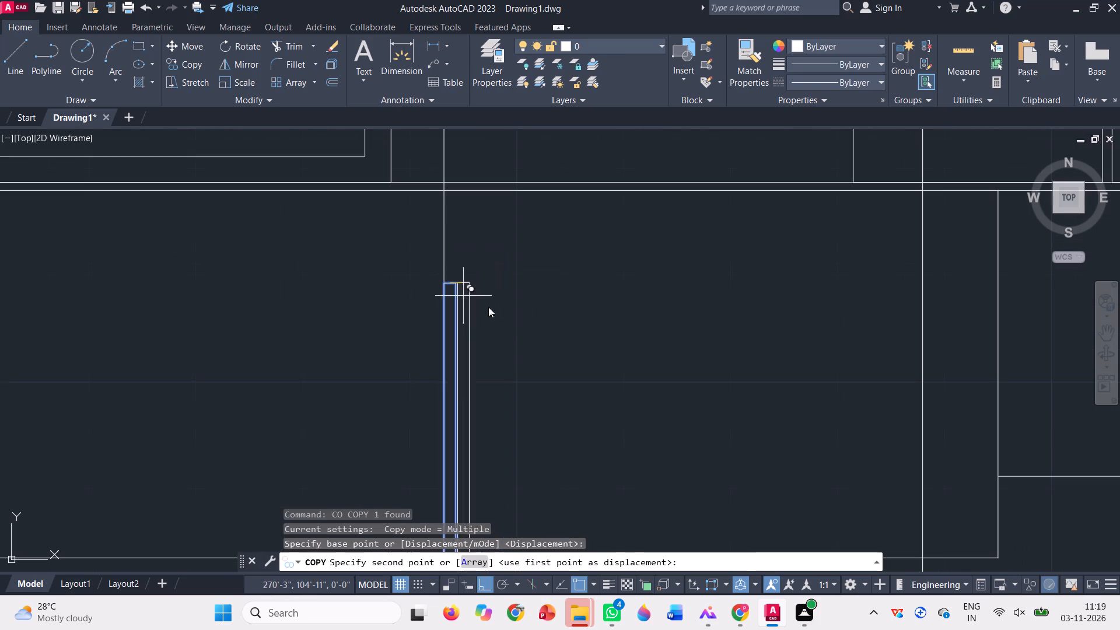
scroll(492, 295, down, 1)
key(F8)
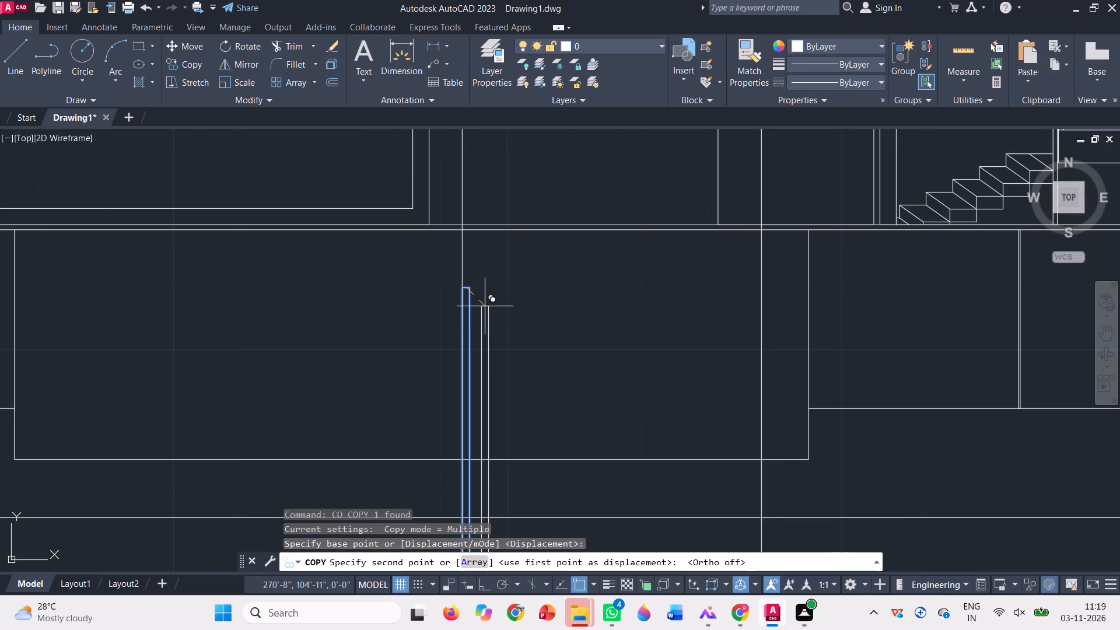
click(485, 306)
click(512, 283)
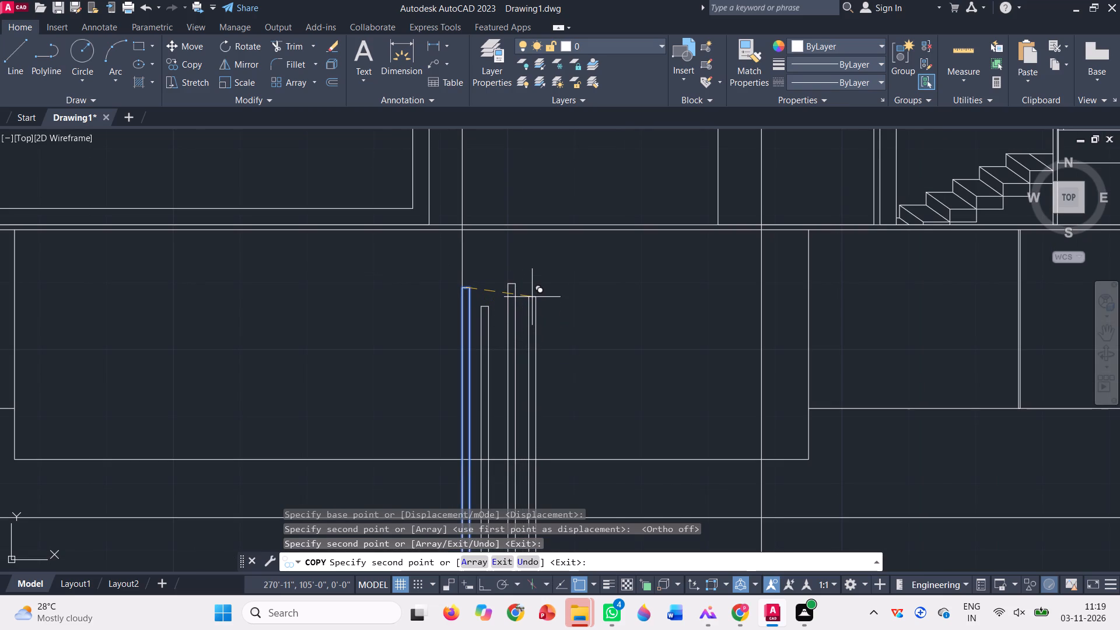
click(532, 297)
click(561, 331)
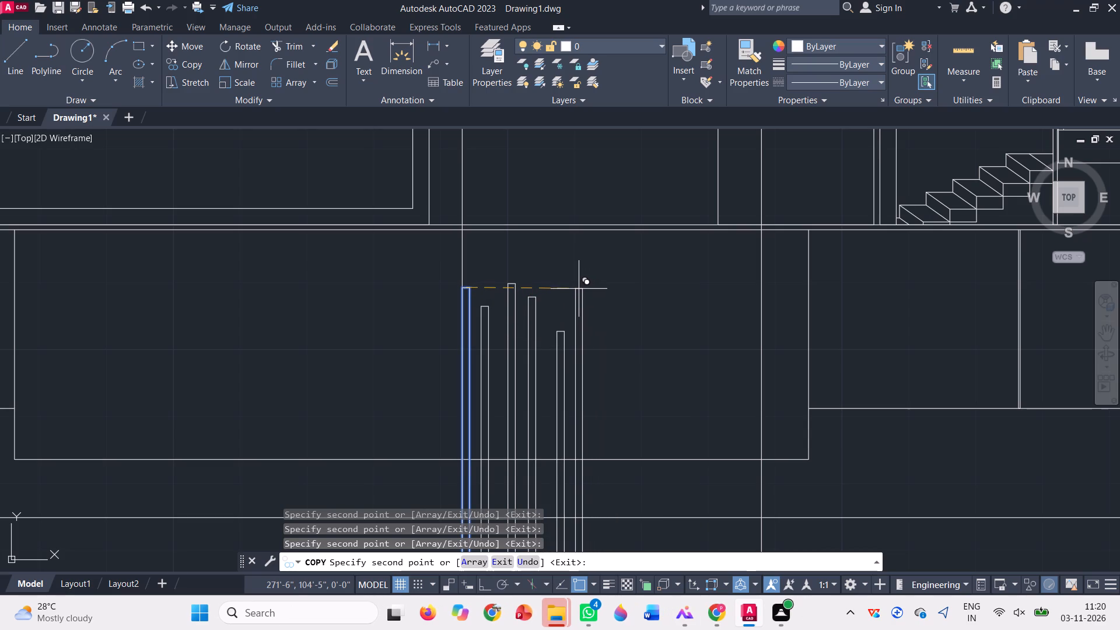
click(579, 289)
key(Escape)
Move the cluster of six vertical bars towards the stair opening, so it sits between the two vertical construction lines.
scroll(464, 290, down, 3)
scroll(509, 303, up, 2)
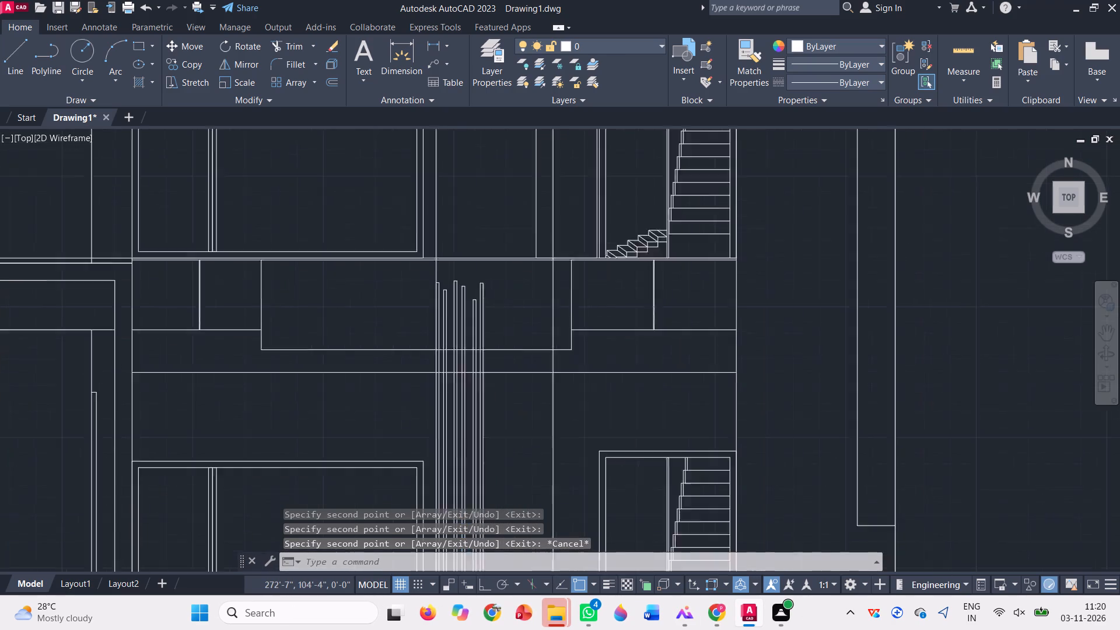
scroll(509, 303, up, 1)
click(489, 335)
click(530, 303)
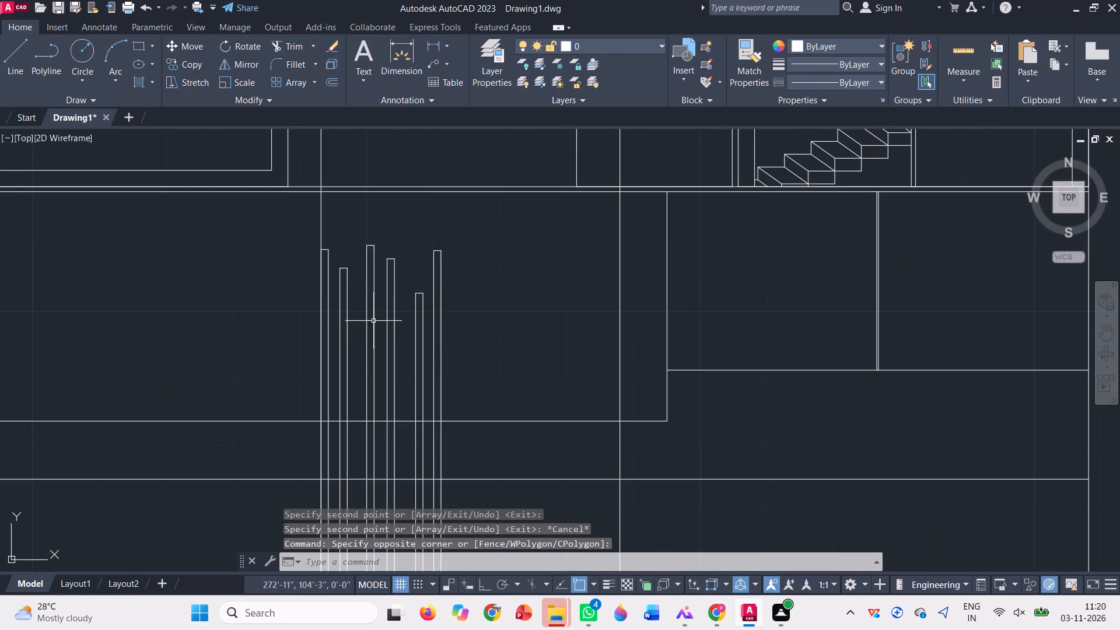
click(489, 324)
scroll(335, 294, up, 2)
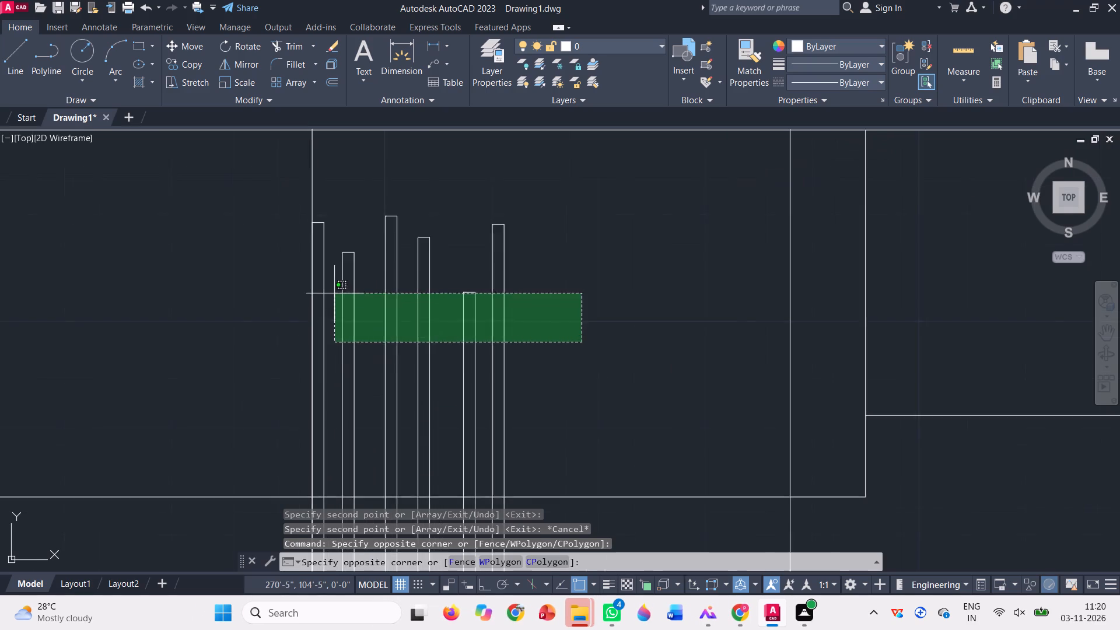
click(306, 286)
scroll(430, 250, down, 4)
scroll(509, 258, down, 2)
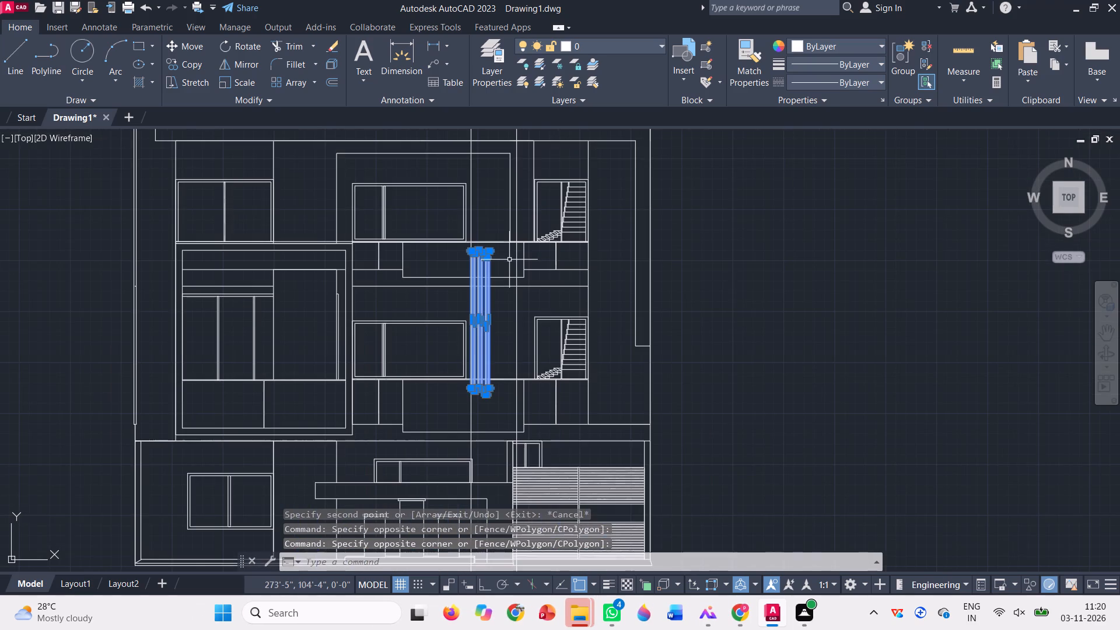
text(m)
key(space)
click(488, 261)
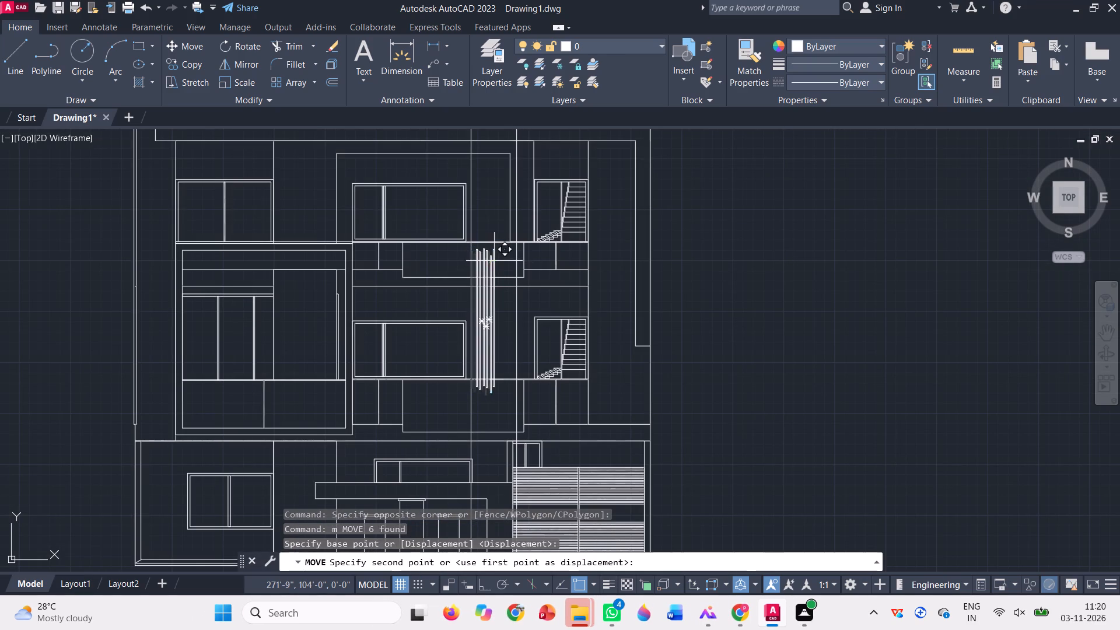
click(505, 260)
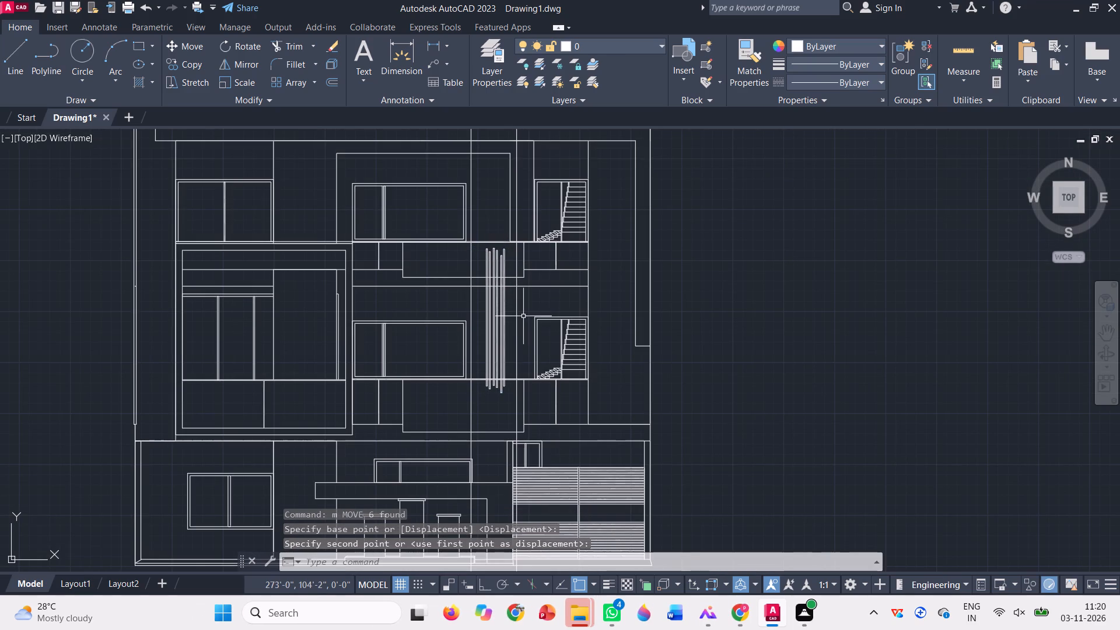
Delete both vertical construction lines beside the bar cluster.
click(525, 316)
click(510, 309)
click(475, 307)
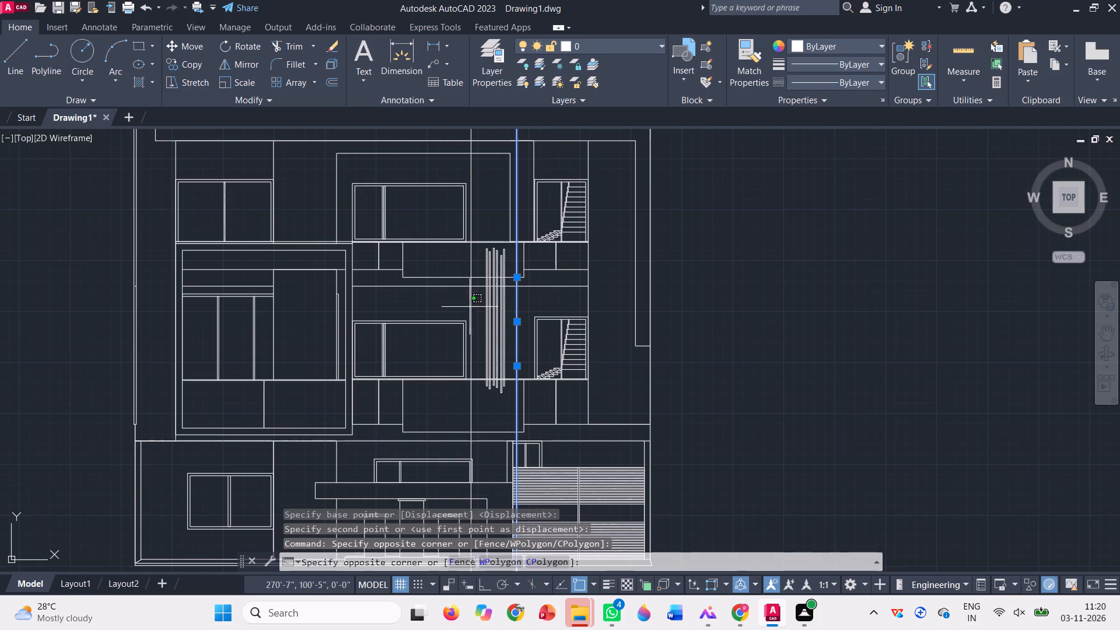
click(463, 307)
key(Delete)
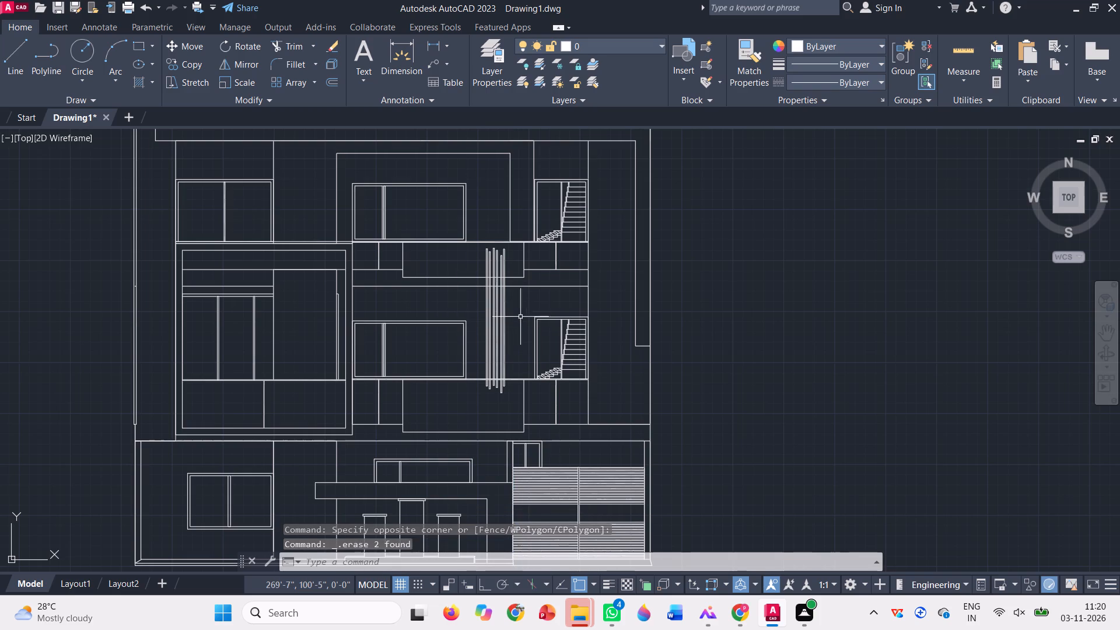
Move the six vertical bars slightly down so they reach further into the lower balcony panel.
scroll(492, 391, up, 1)
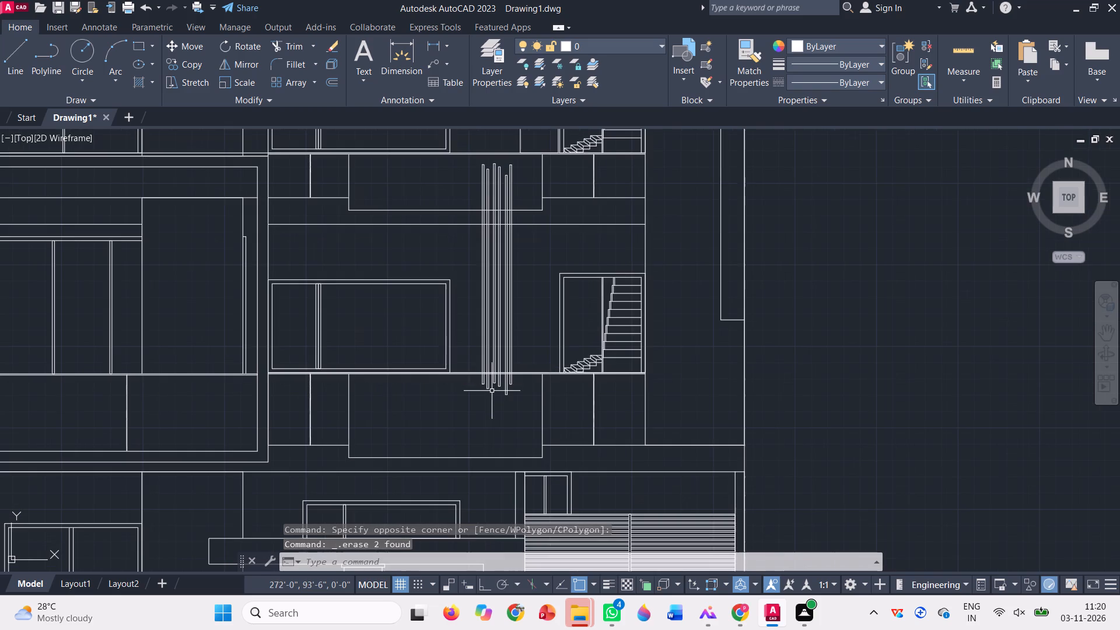
click(535, 300)
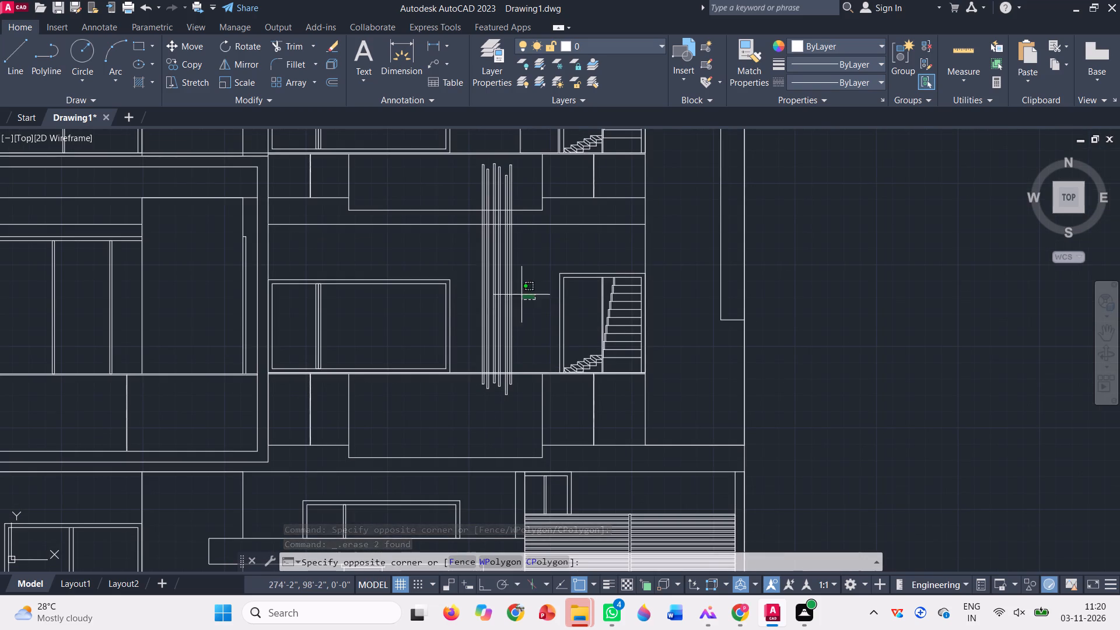
click(480, 278)
text(m)
key(space)
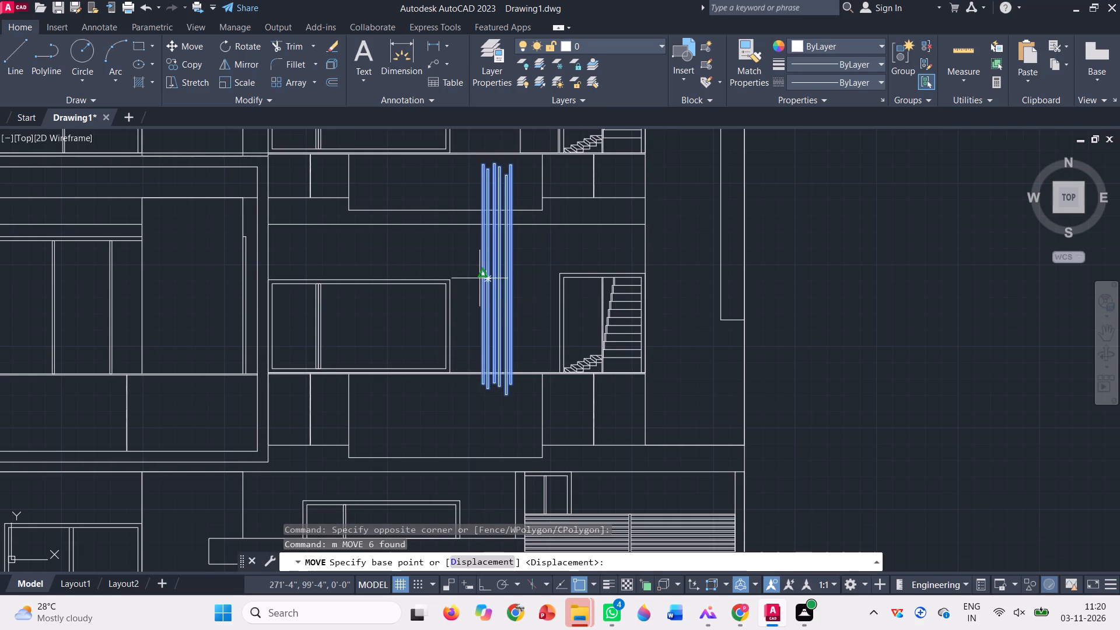
click(495, 271)
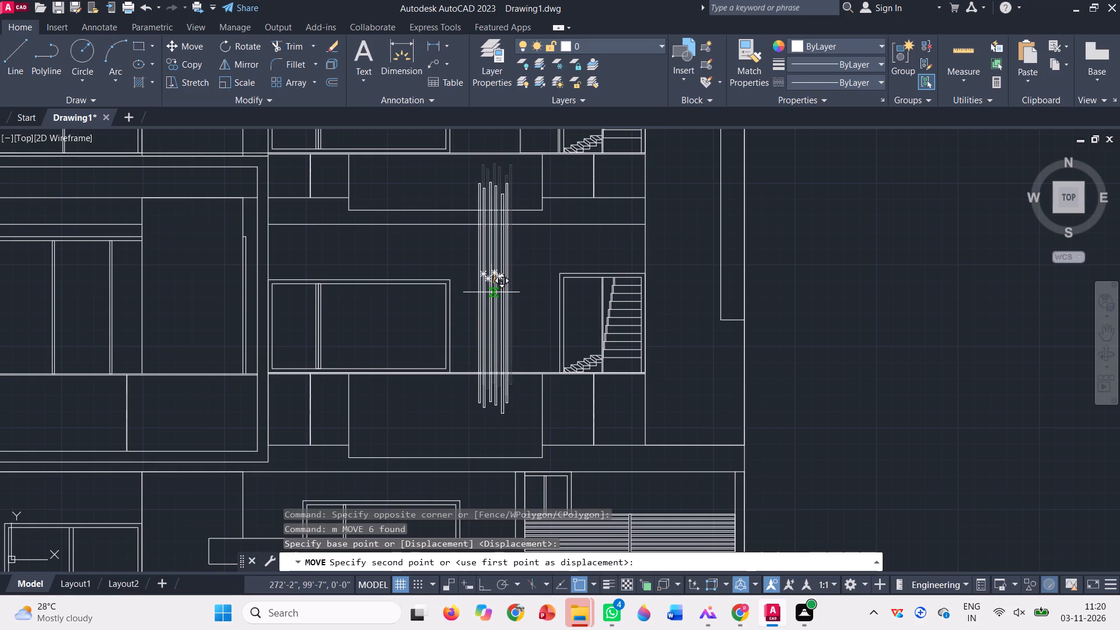
click(491, 292)
Move the six vertical bars from the copied elevation to the same place on the original, using the matching gate-side base corners as reference points.
scroll(476, 302, down, 2)
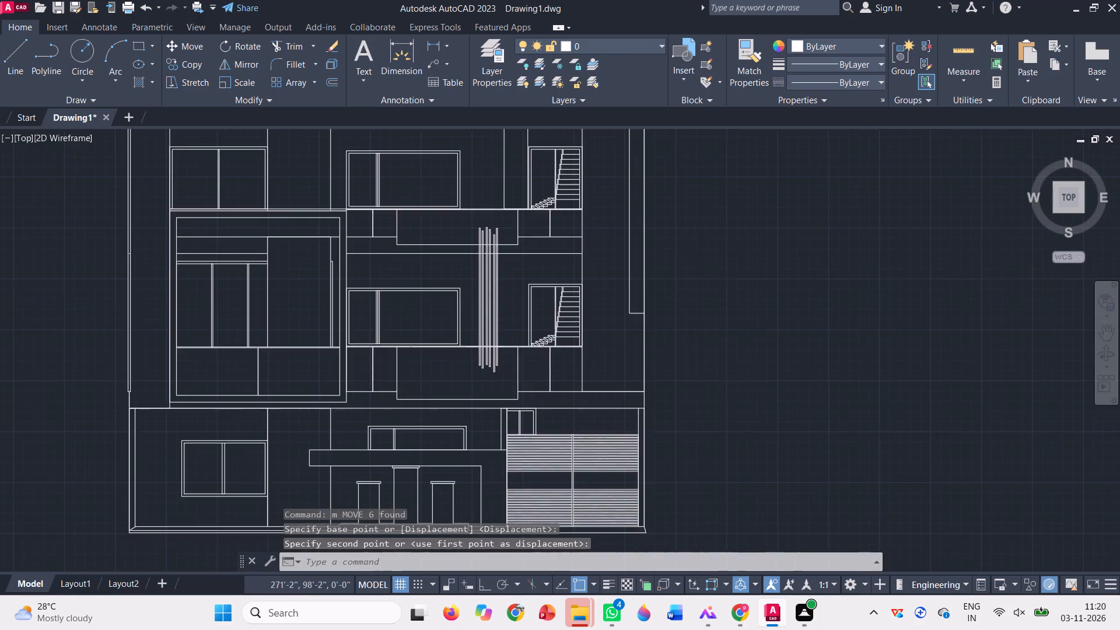
scroll(476, 302, down, 1)
scroll(489, 302, up, 3)
click(491, 306)
click(401, 252)
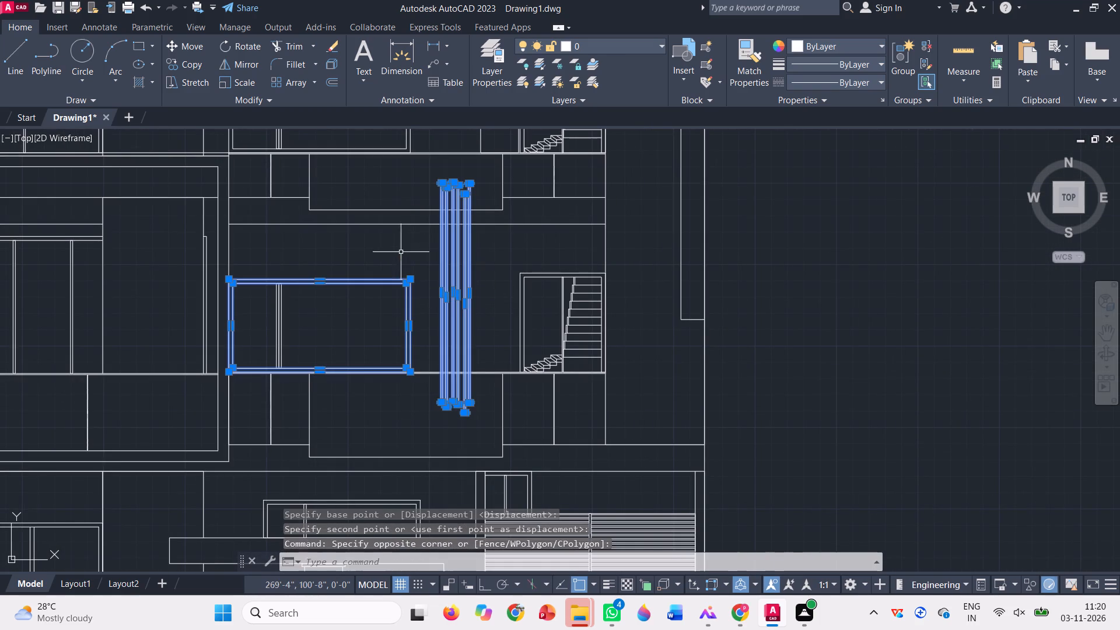
key(Escape)
click(499, 295)
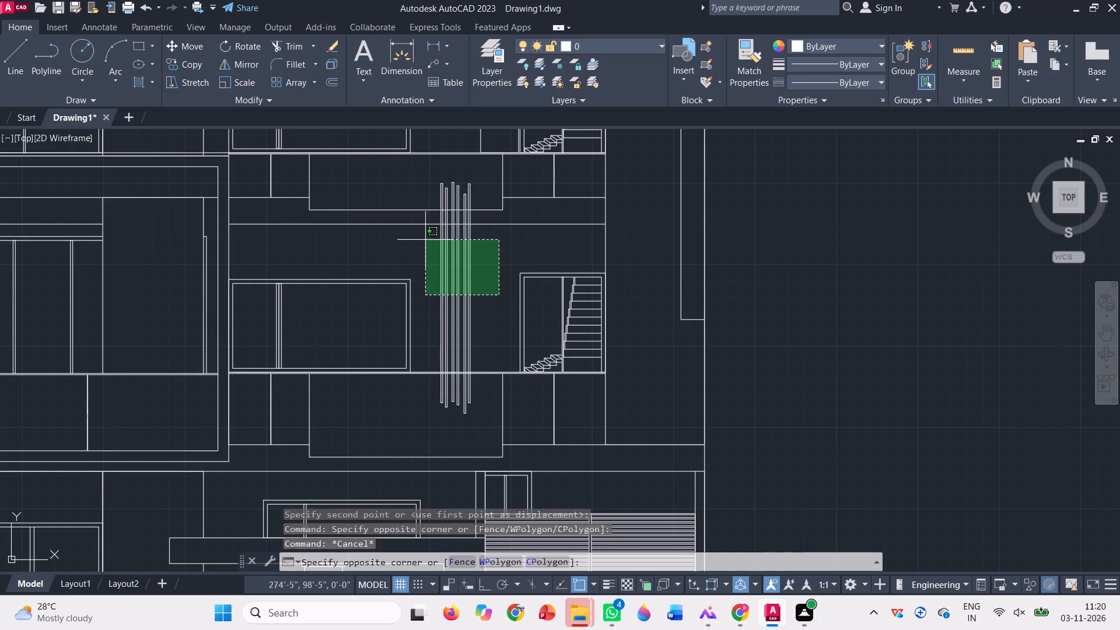
click(423, 240)
scroll(605, 283, down, 3)
text(m)
key(space)
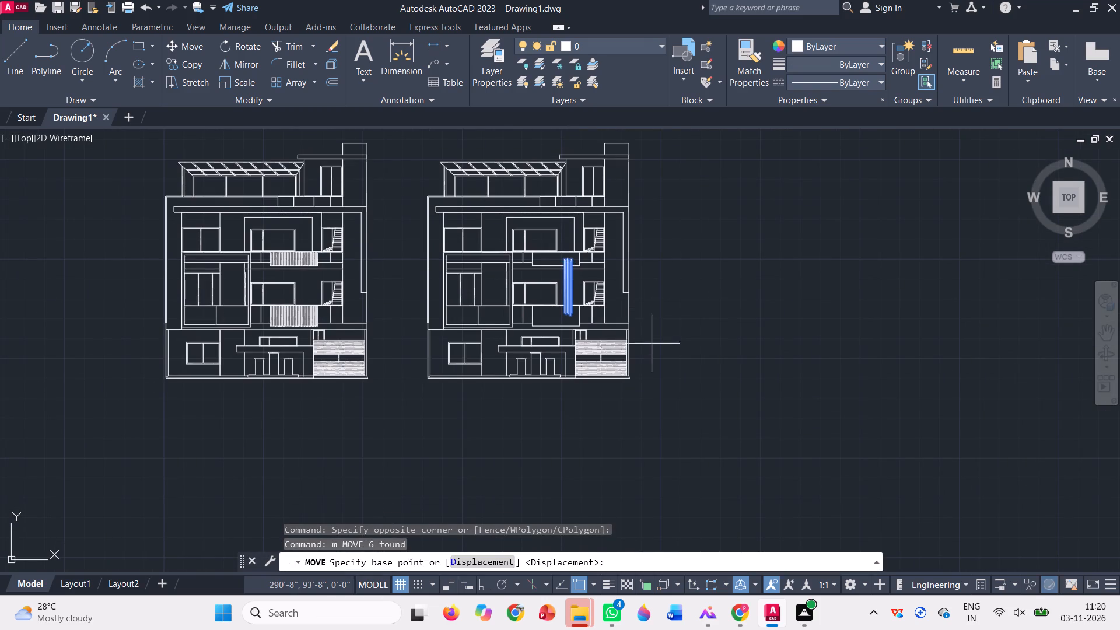
scroll(631, 391, up, 3)
scroll(627, 341, up, 4)
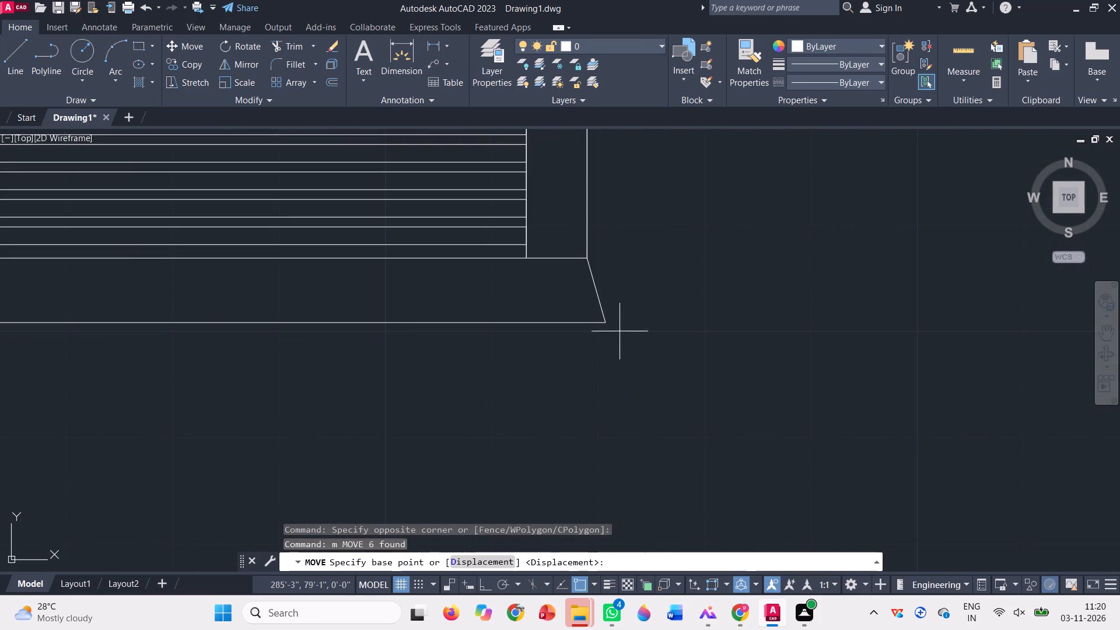
click(605, 323)
scroll(809, 325, down, 6)
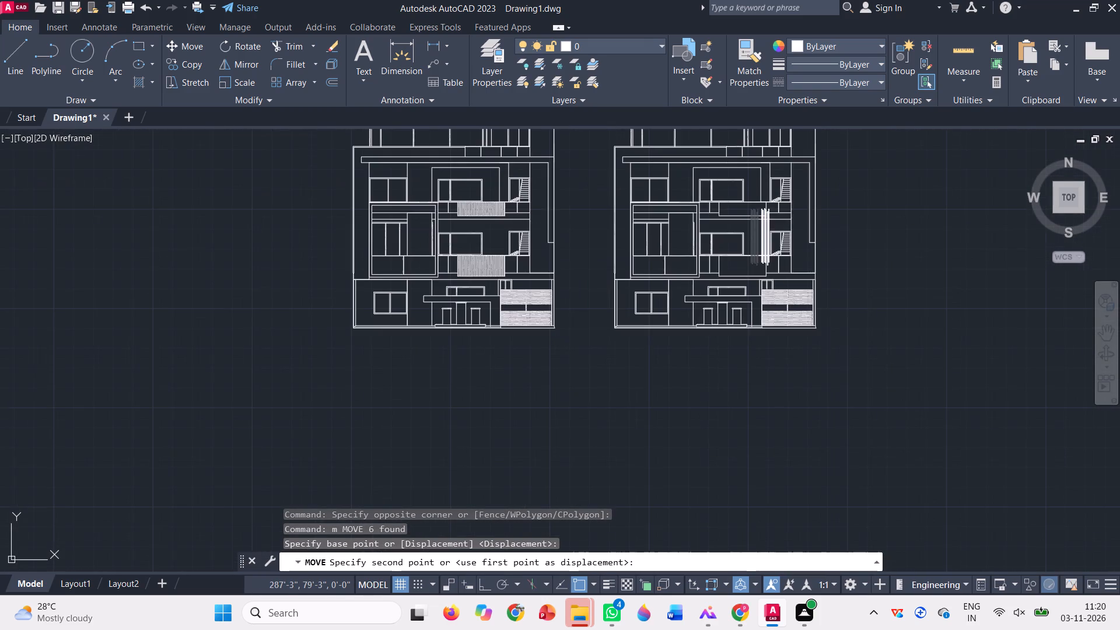
scroll(827, 328, down, 1)
scroll(561, 327, up, 7)
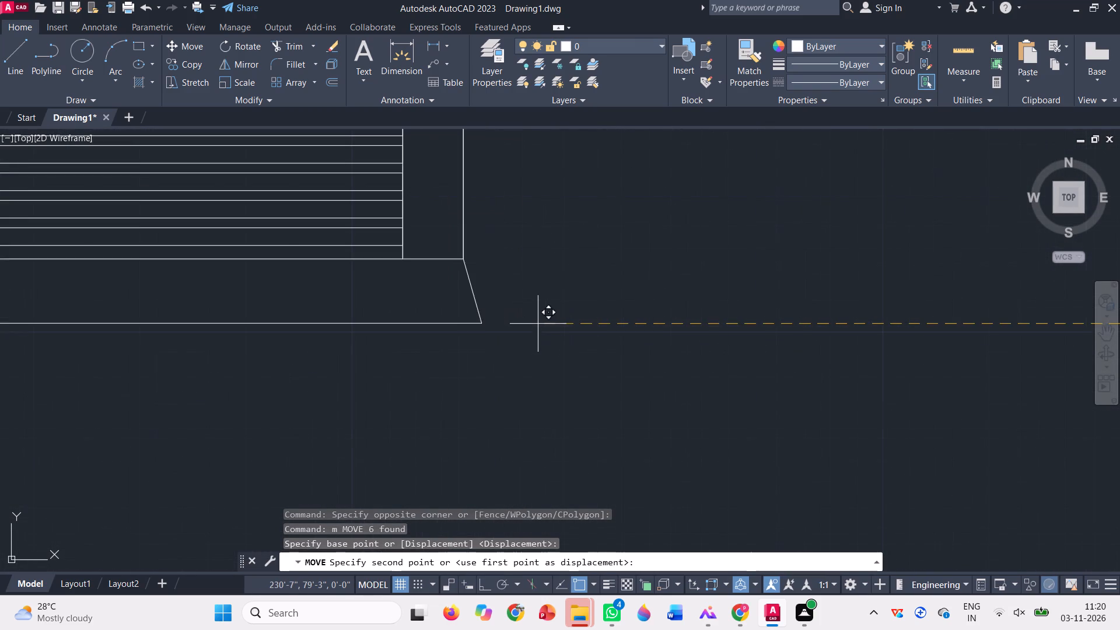
click(481, 322)
Delete the whole copied elevation with the blank balcony panels.
scroll(520, 274, down, 4)
scroll(505, 323, down, 2)
scroll(448, 358, down, 2)
scroll(438, 261, up, 3)
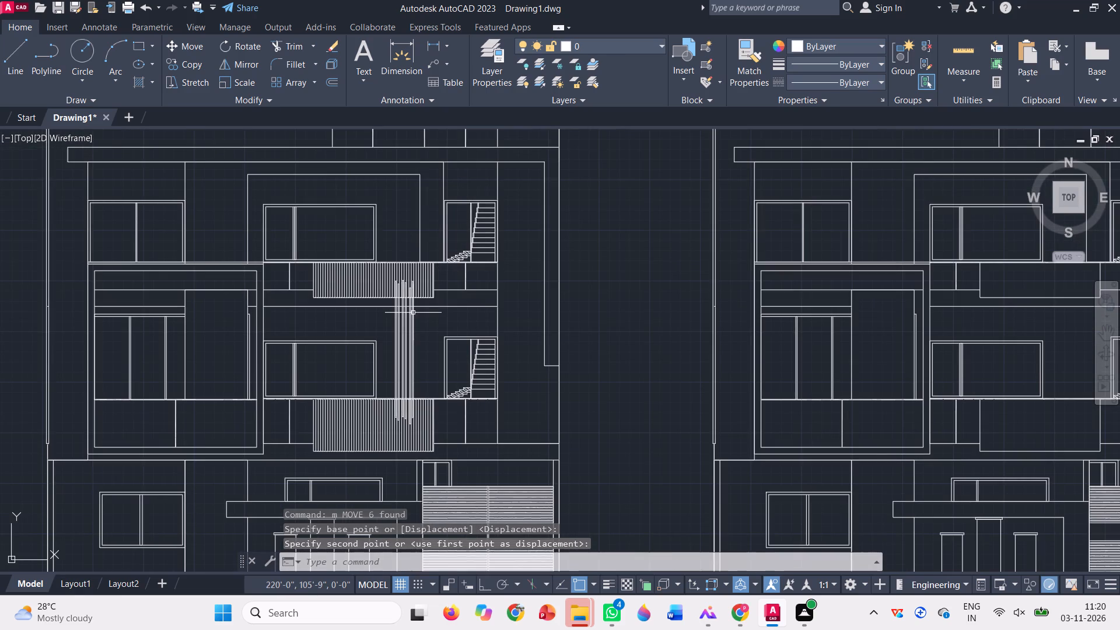
scroll(377, 327, down, 2)
click(760, 471)
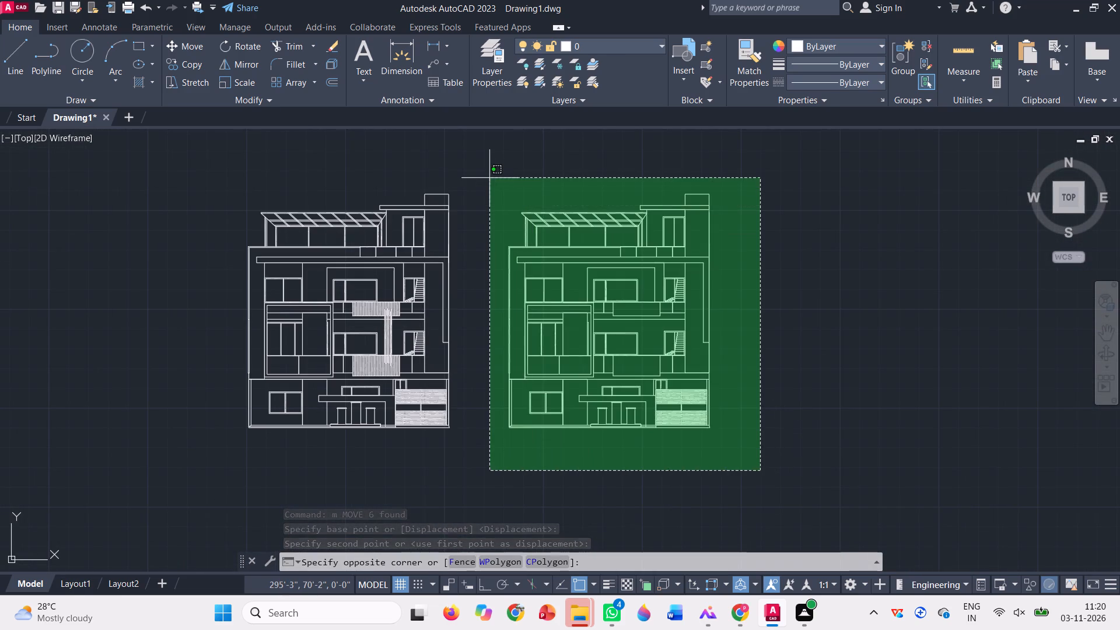
click(489, 179)
key(Delete)
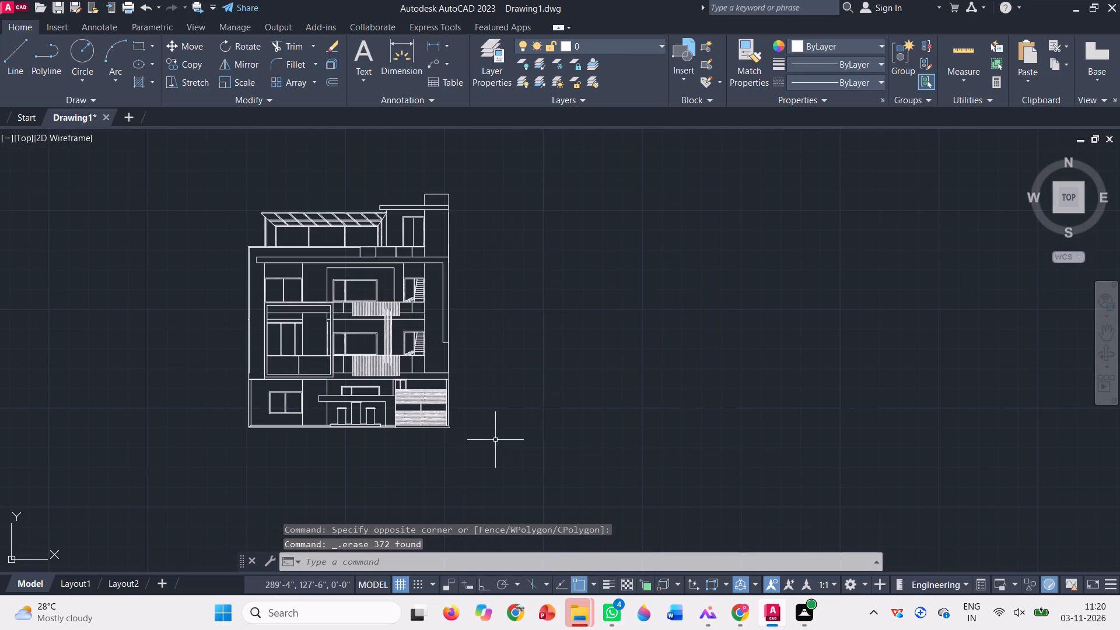
Copy the complete elevation with its bar cluster twice horizontally on the gate side, the first copy about 56'-7" away.
click(469, 447)
click(203, 164)
text(co)
key(space)
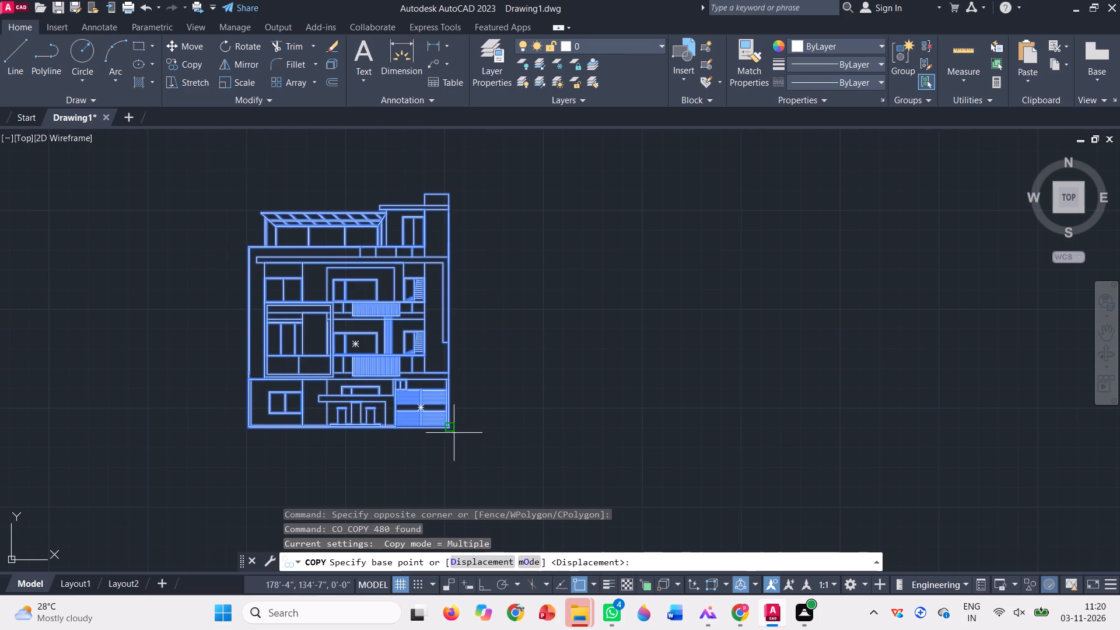
click(453, 429)
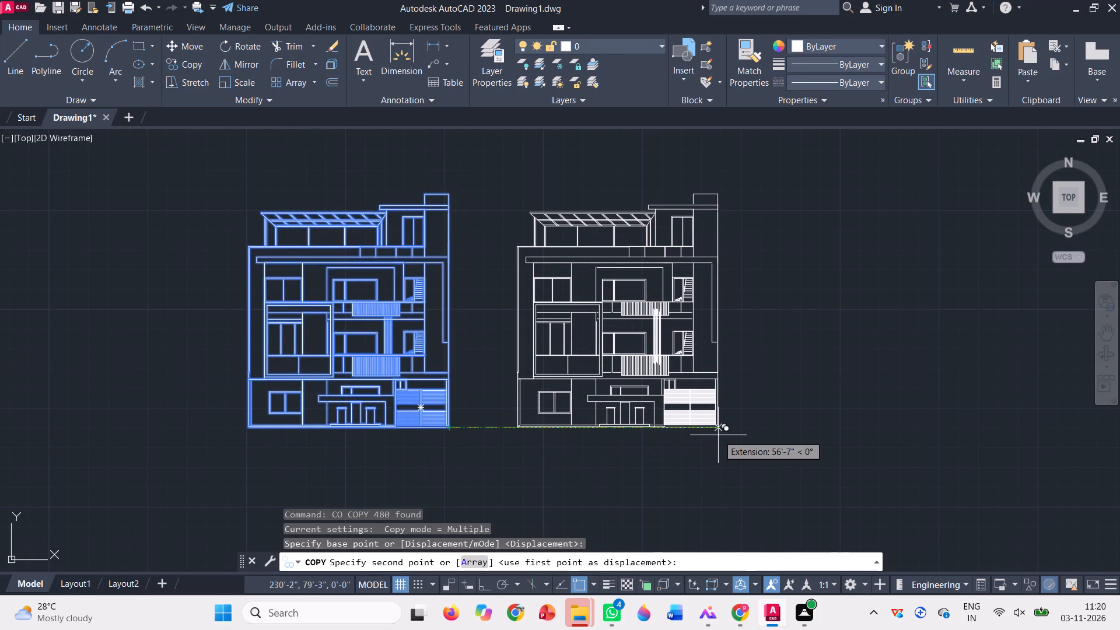
key(F8)
click(718, 435)
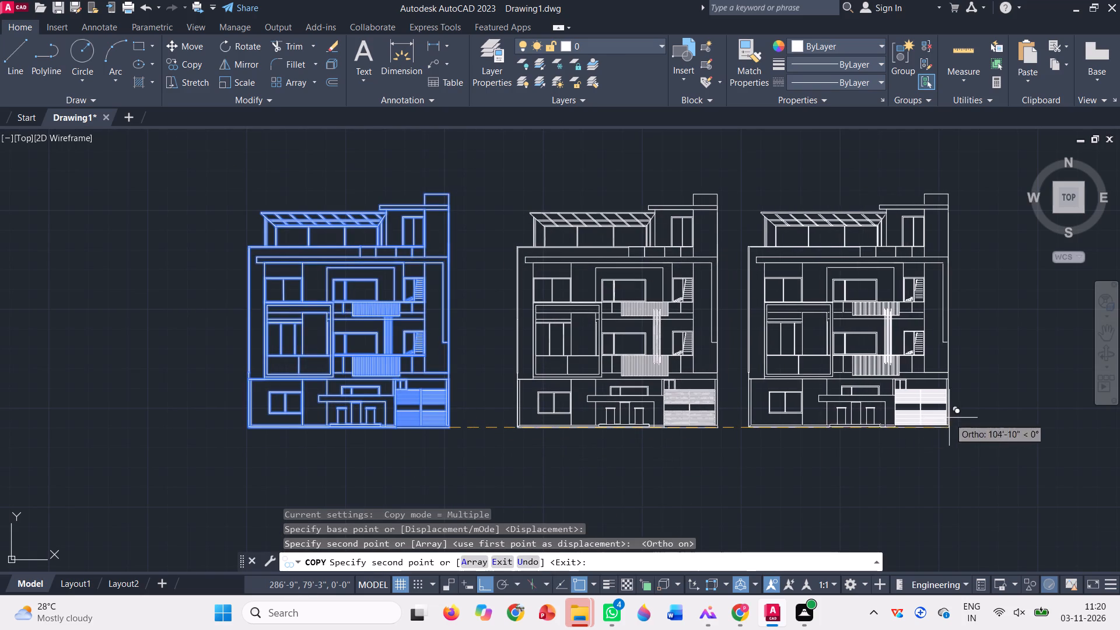
click(979, 412)
key(Escape)
Recolour the whole farthest copy of the elevation on the gate side black.
scroll(290, 477, down, 1)
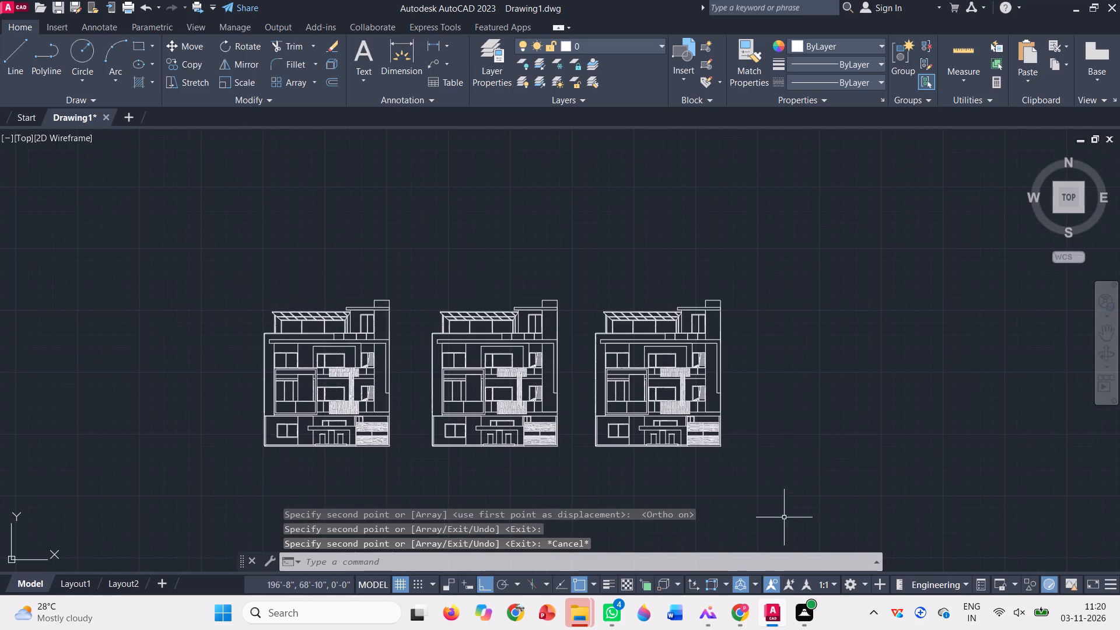
click(775, 481)
click(580, 264)
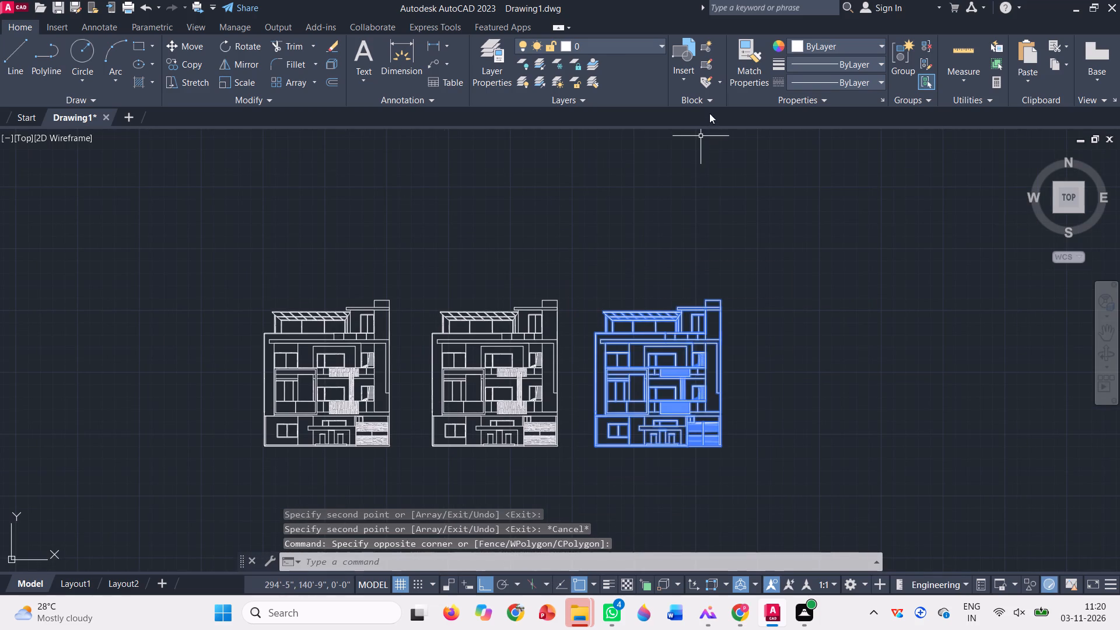
click(823, 45)
click(797, 97)
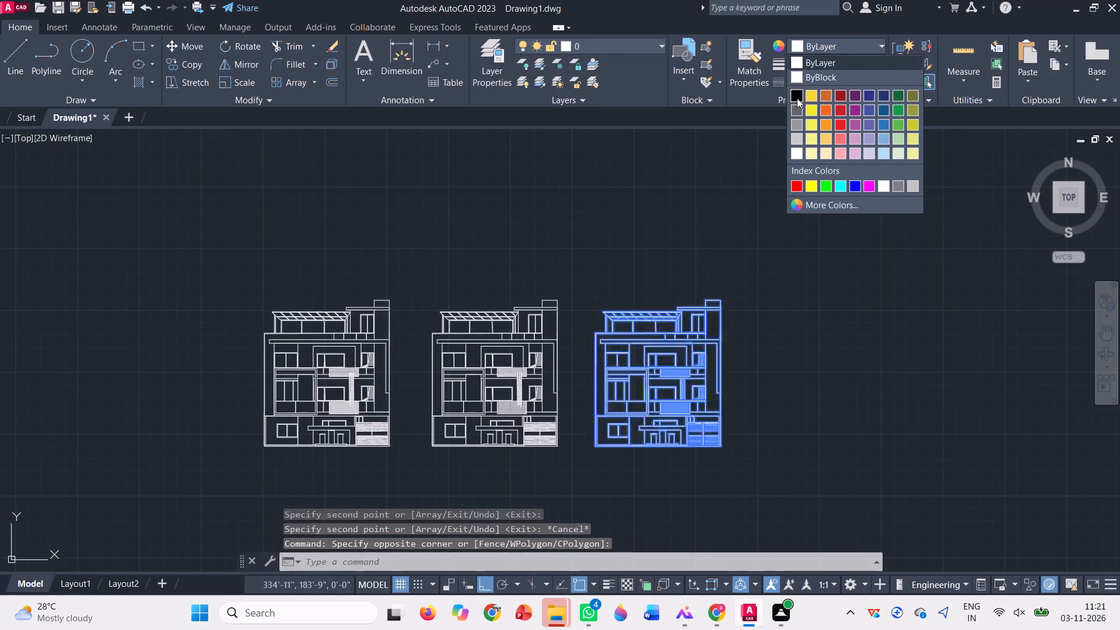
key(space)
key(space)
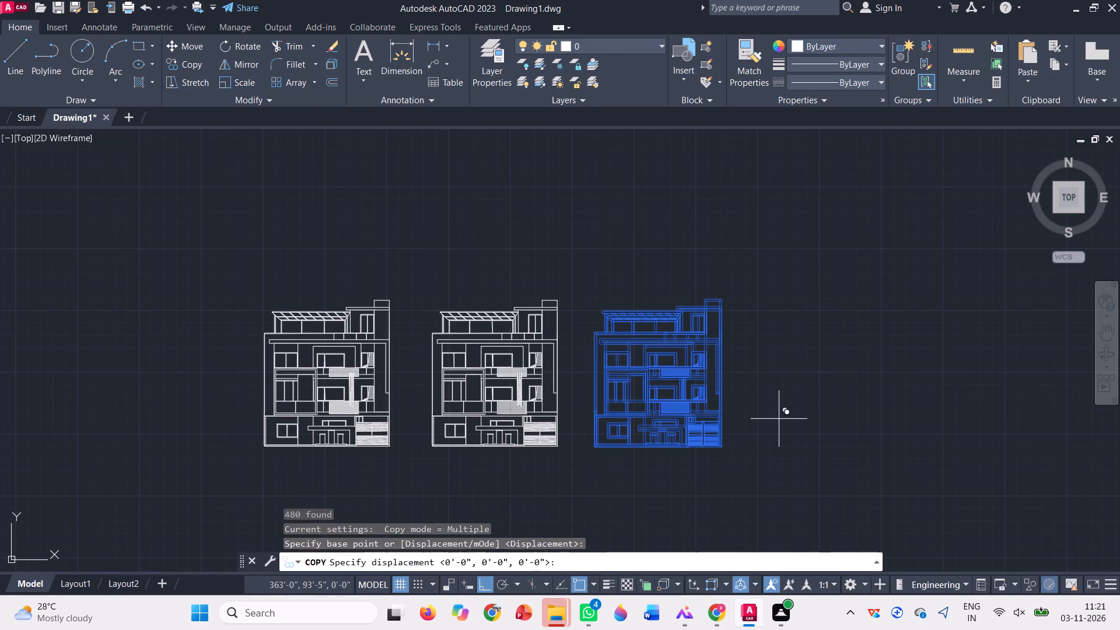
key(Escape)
Delete the closely spaced vertical lines inside the upper balcony panel of the original elevation, keeping the panel outline and the six bars.
scroll(269, 388, up, 2)
scroll(483, 355, up, 5)
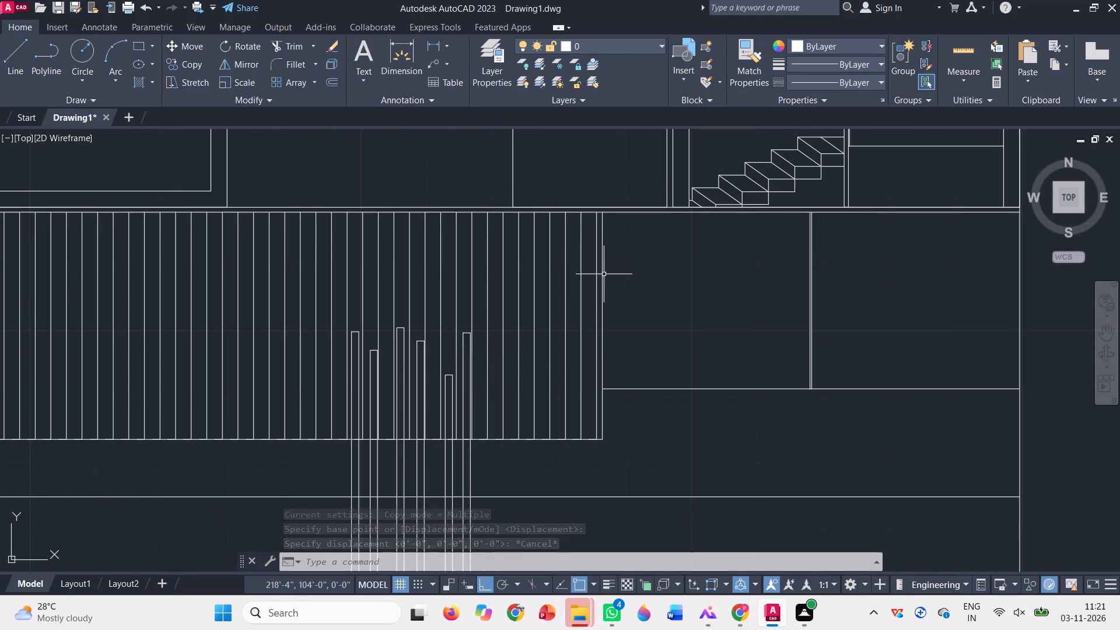
scroll(604, 274, up, 4)
click(579, 243)
scroll(535, 226, down, 6)
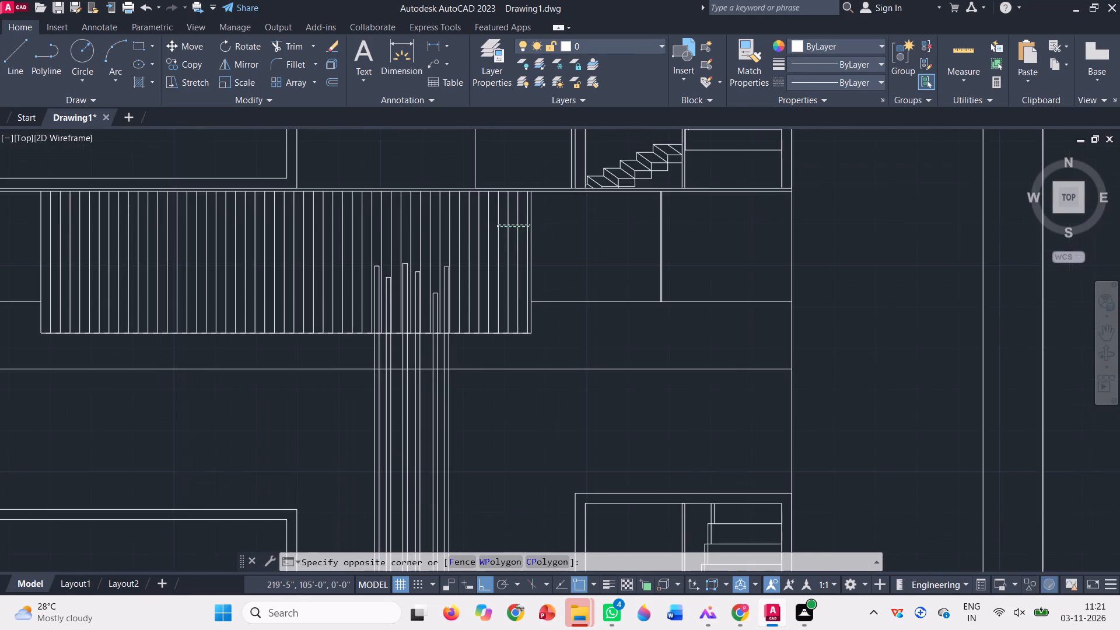
scroll(212, 219, up, 2)
click(216, 221)
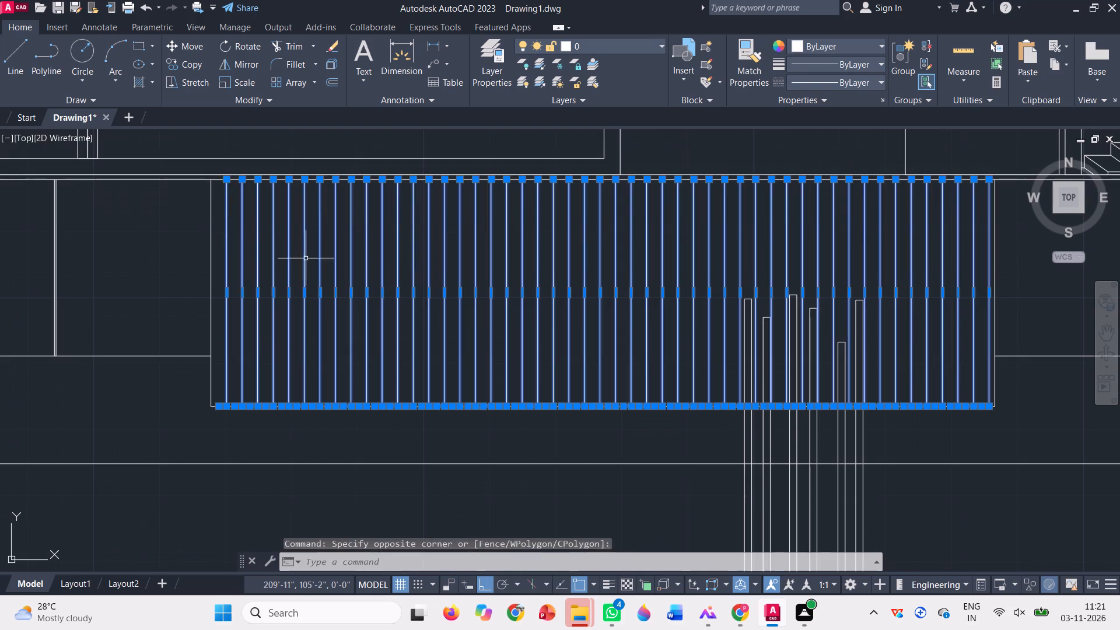
scroll(317, 252, down, 2)
key(Delete)
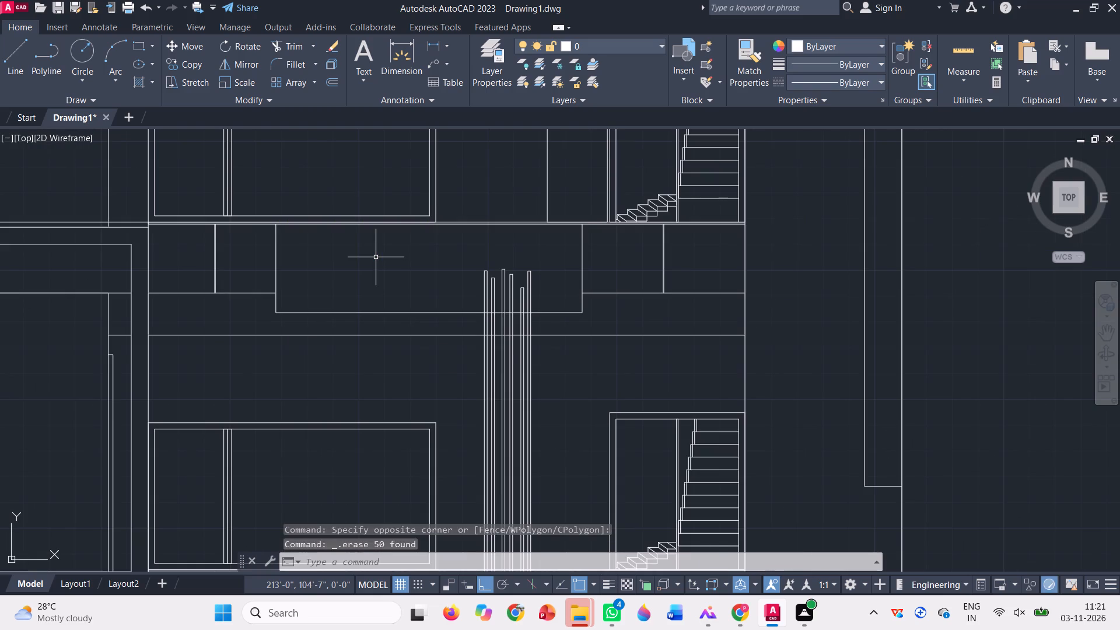
Delete the closely spaced vertical lines inside the lower balcony panel of the original elevation, keeping its outline and the six bars.
scroll(376, 257, down, 2)
scroll(449, 411, up, 3)
scroll(470, 463, up, 4)
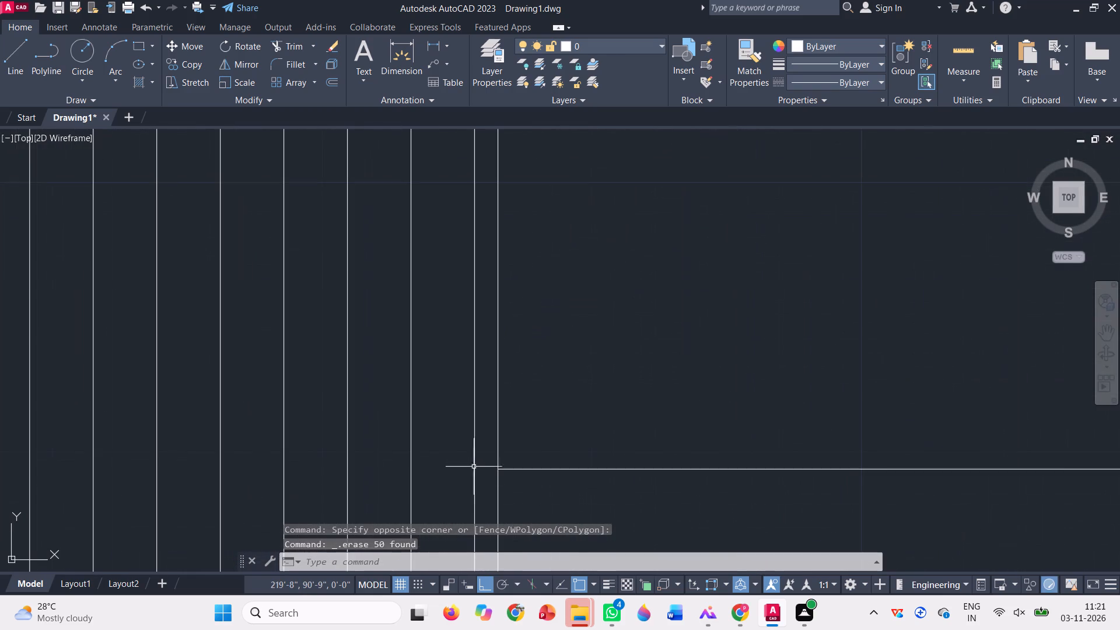
click(478, 488)
scroll(393, 423, down, 6)
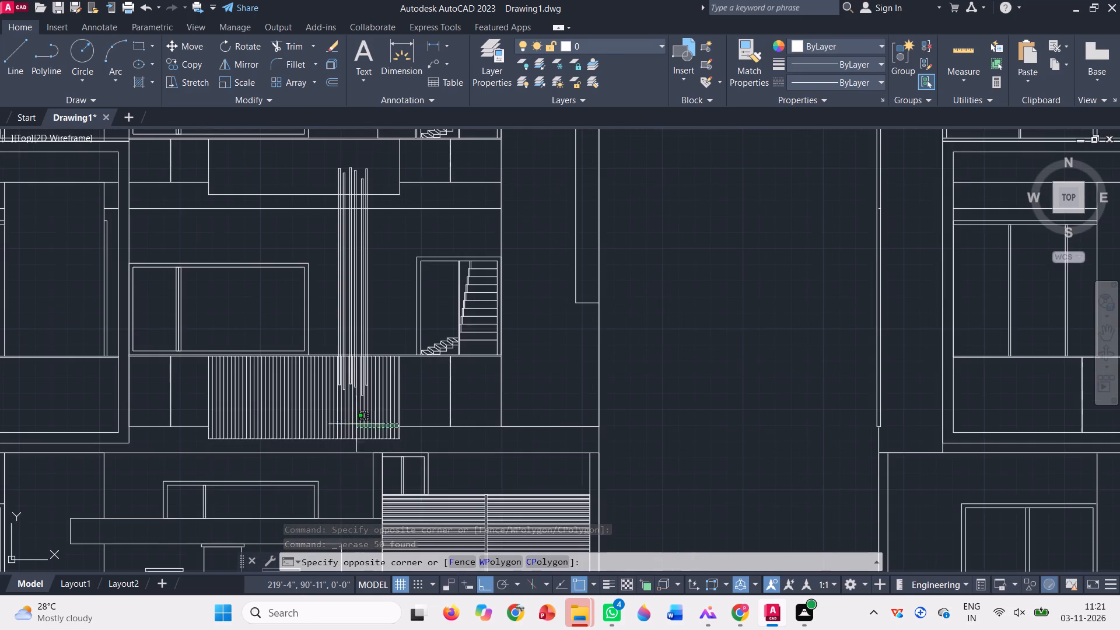
scroll(216, 403, up, 3)
click(189, 395)
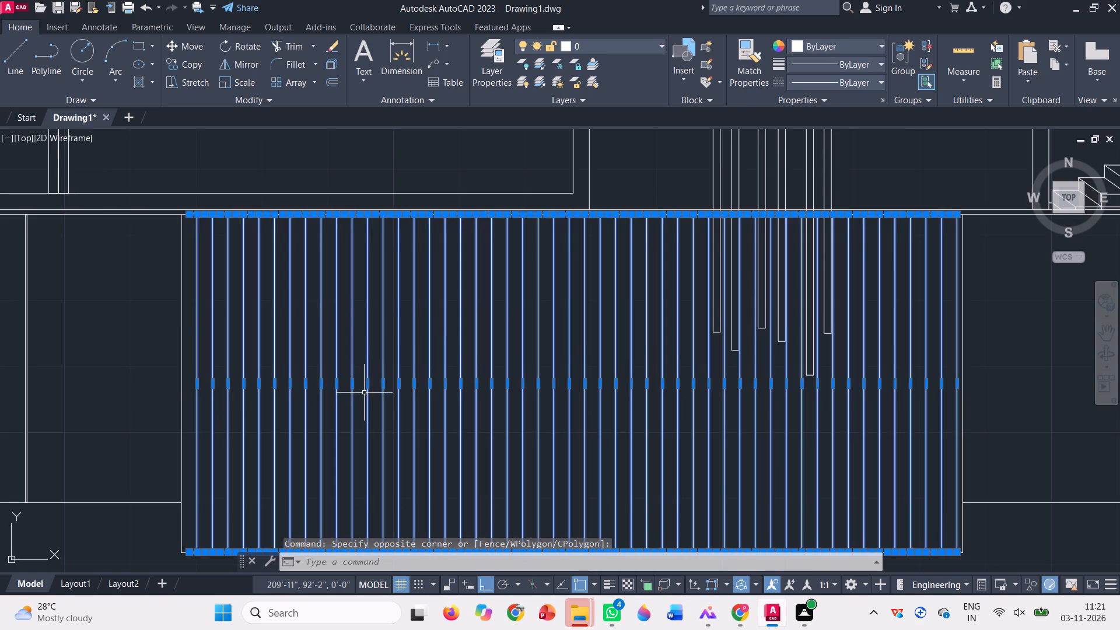
scroll(364, 393, down, 2)
key(Delete)
Fill the original elevation's top roof slab, the long L-shaped band and the projecting window-box frame with a SOLID hatch in the current ByLayer colour.
scroll(483, 414, down, 1)
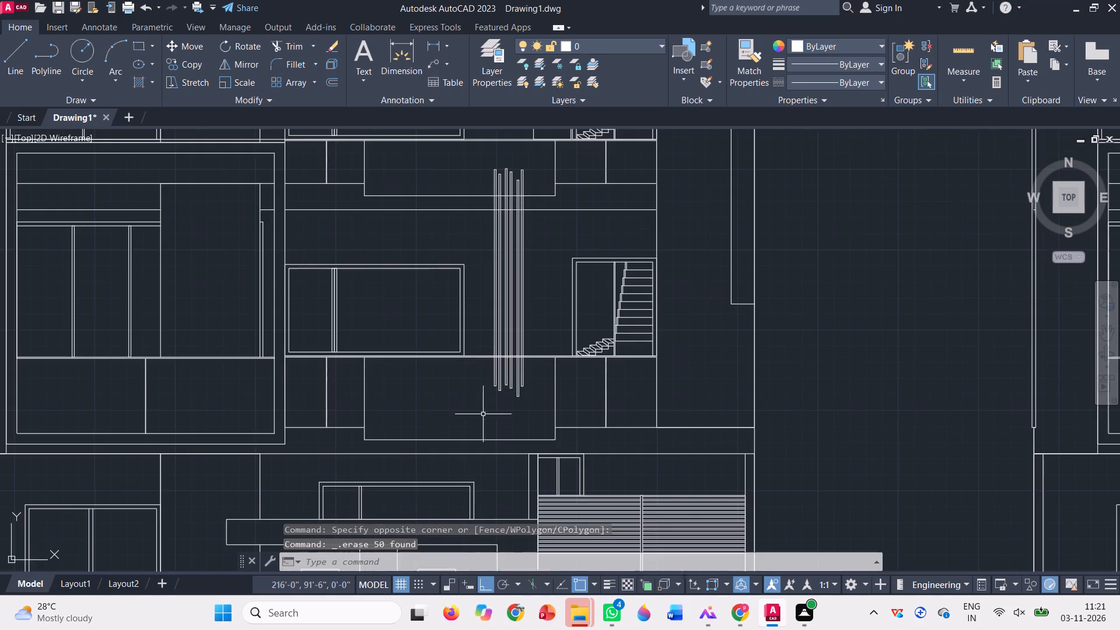
scroll(478, 416, down, 2)
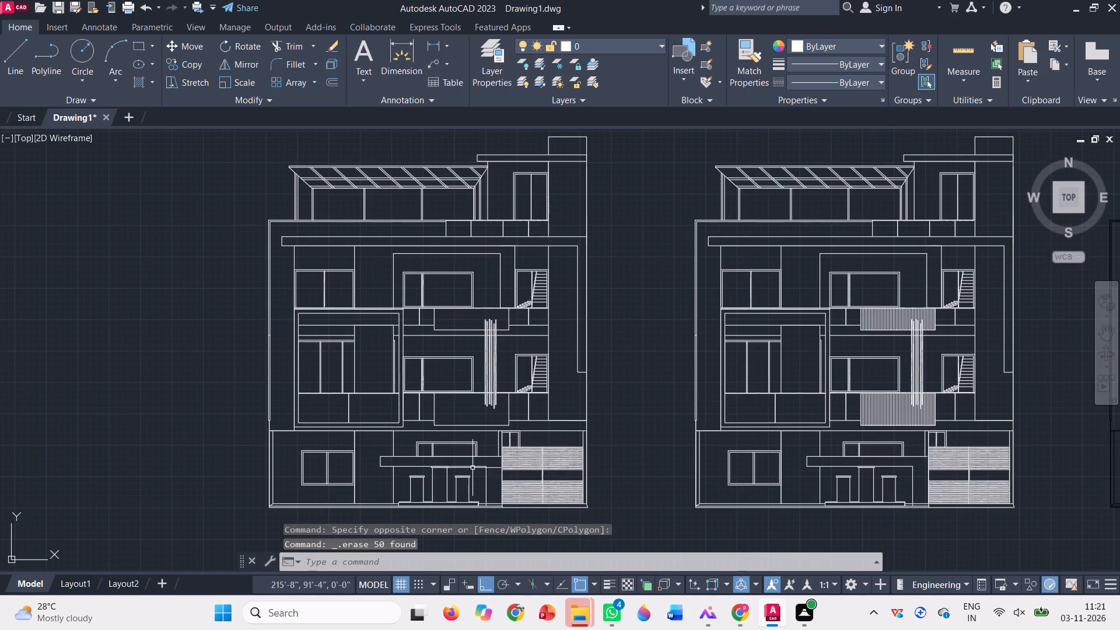
scroll(441, 464, down, 1)
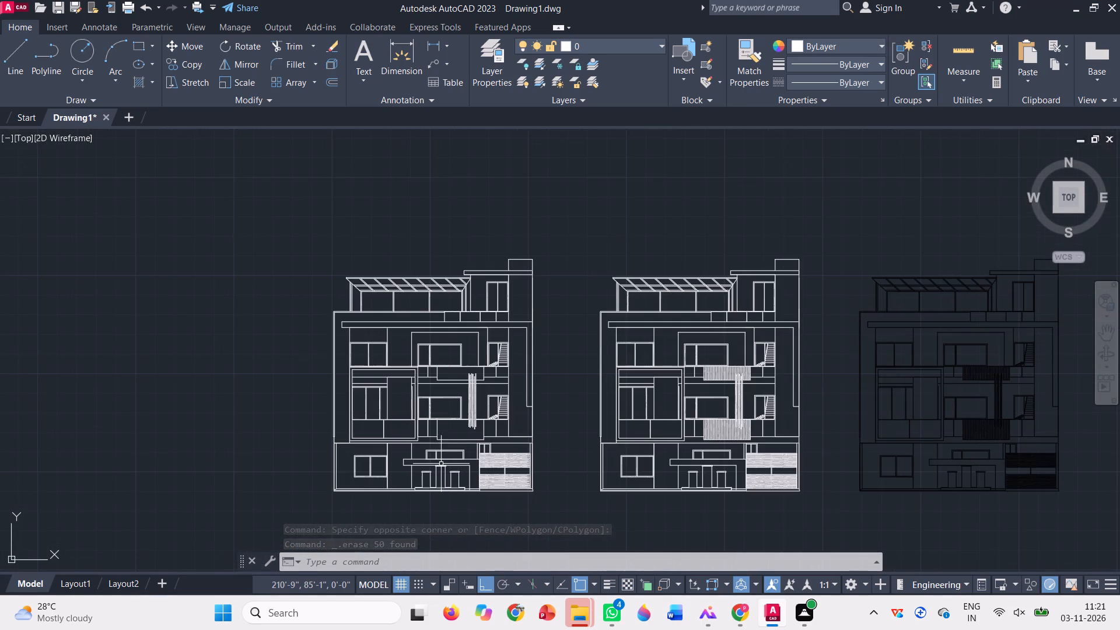
click(153, 87)
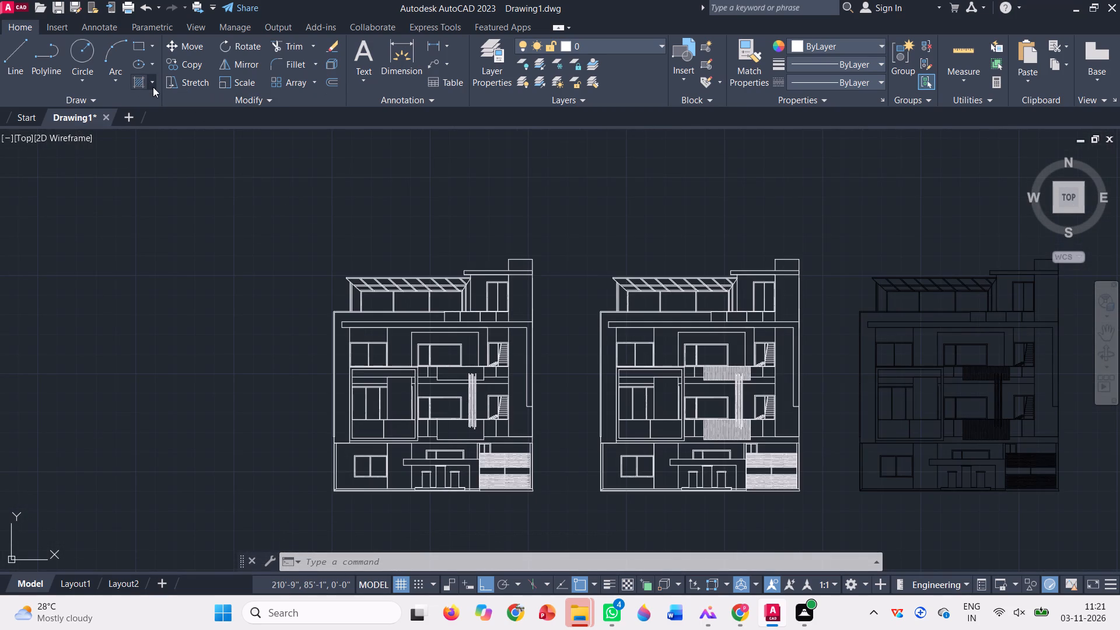
click(188, 132)
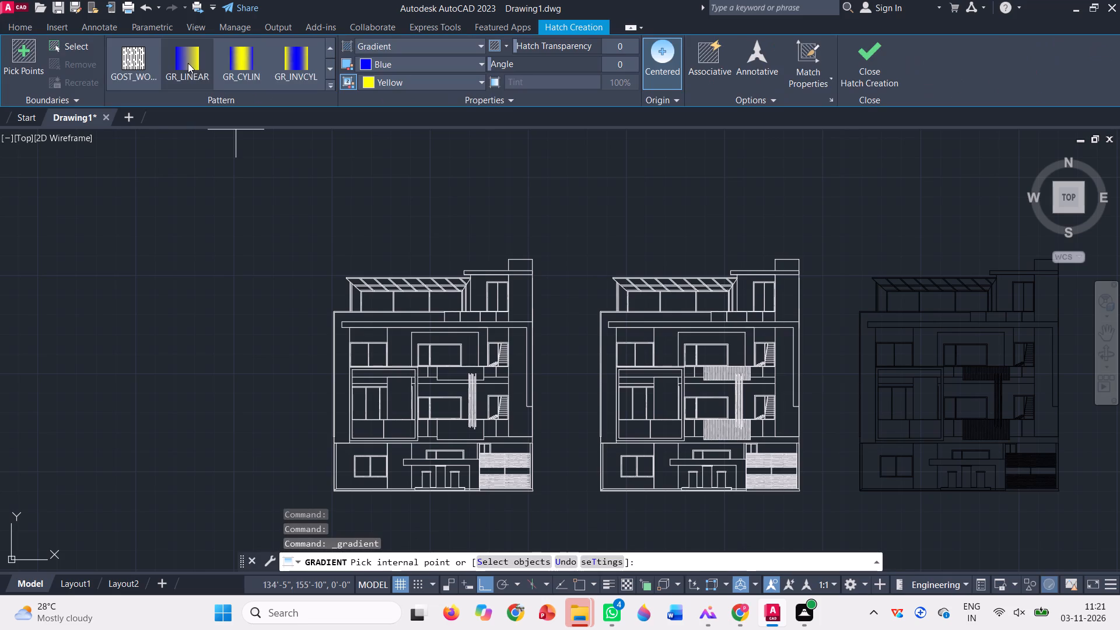
scroll(200, 66, up, 18)
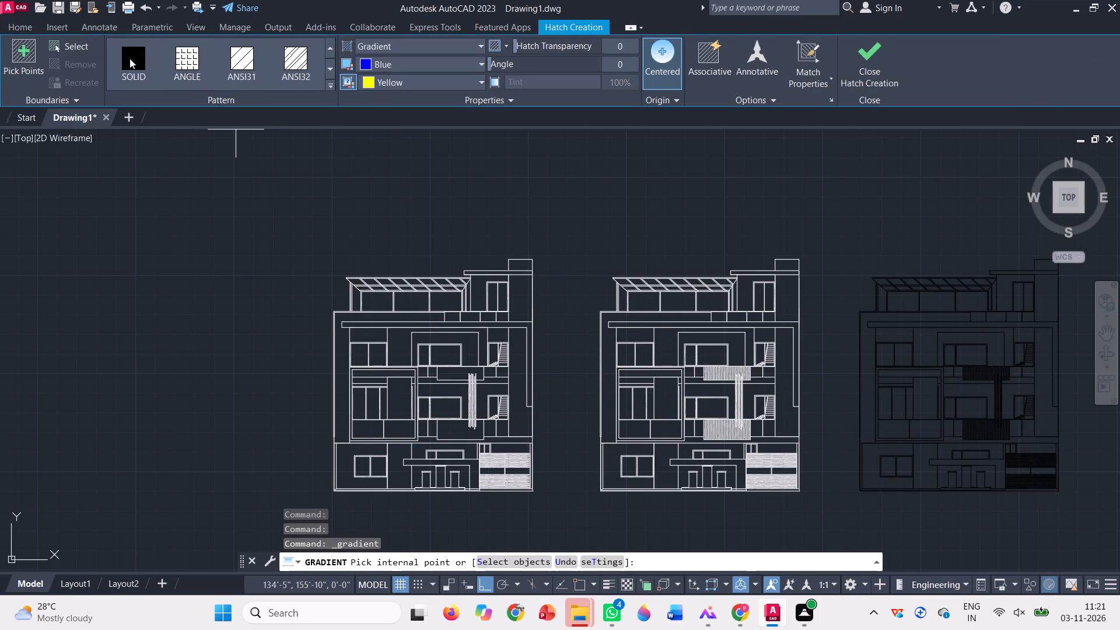
click(129, 58)
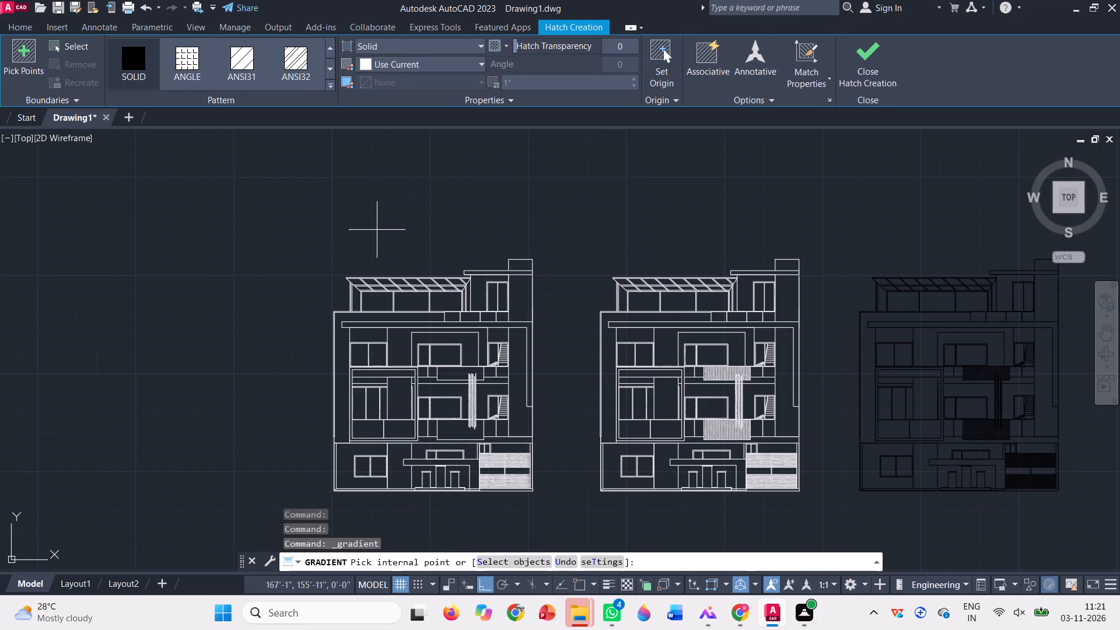
scroll(520, 274, up, 4)
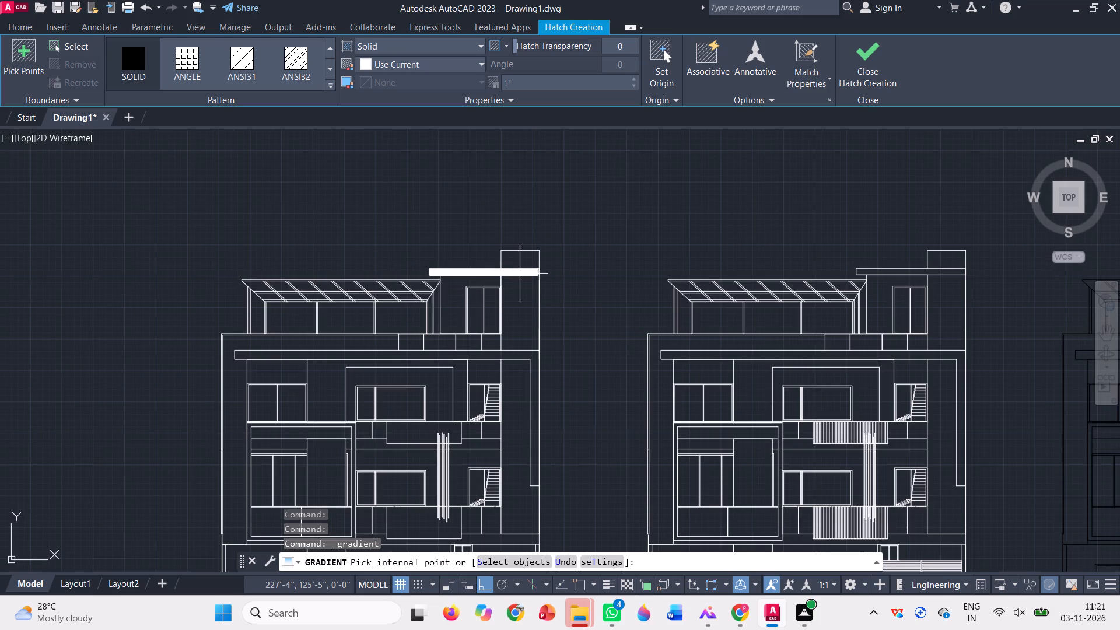
click(520, 274)
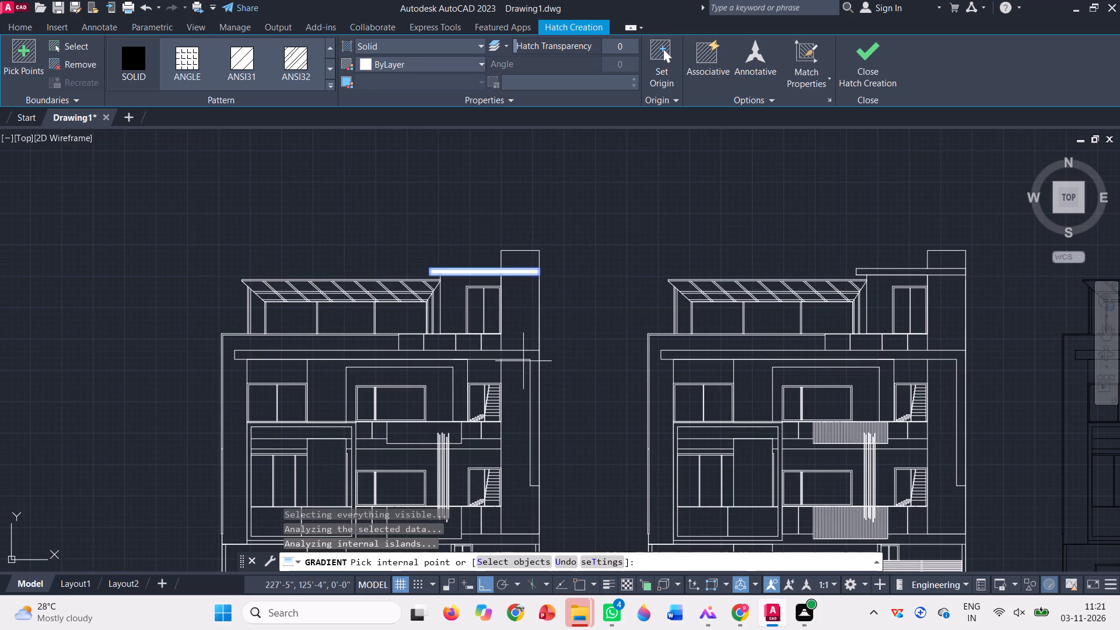
click(528, 355)
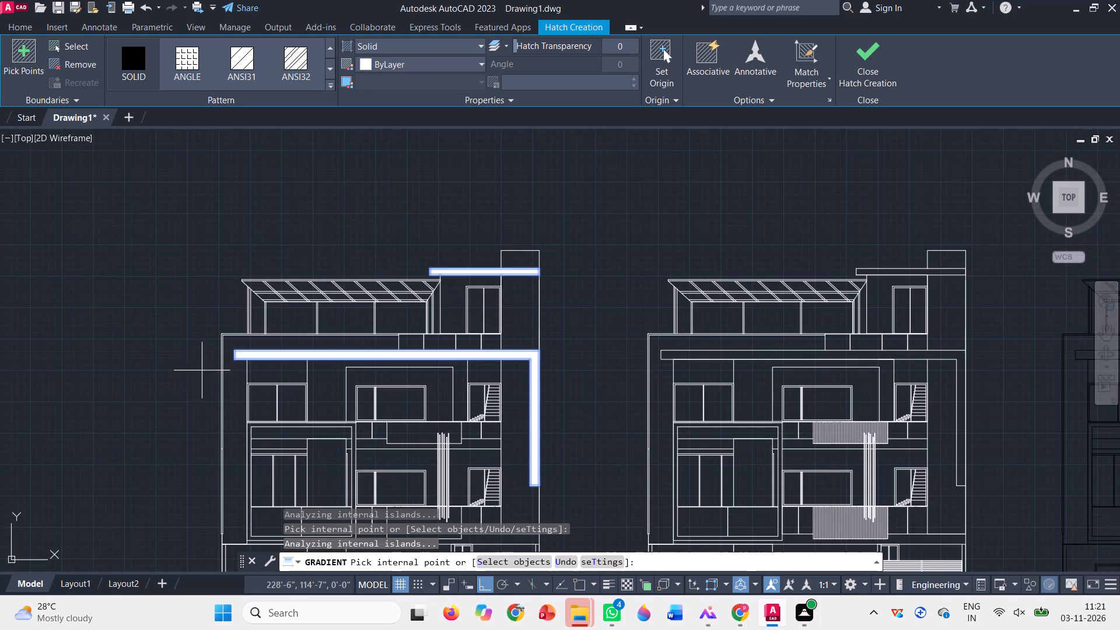
scroll(183, 341, down, 1)
scroll(236, 401, up, 3)
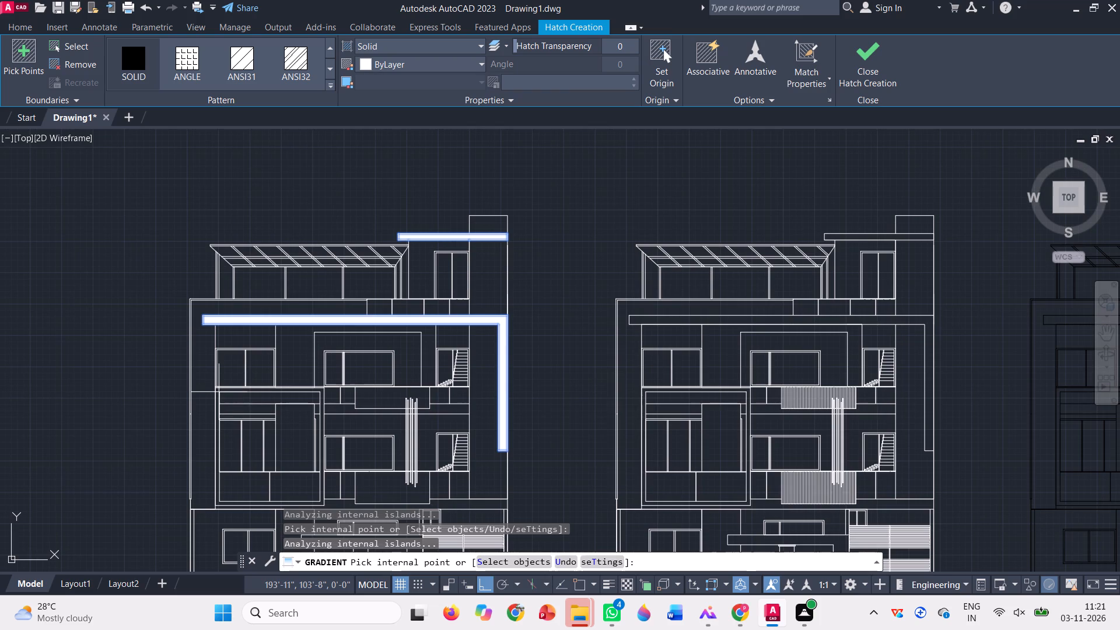
scroll(219, 392, up, 3)
click(214, 389)
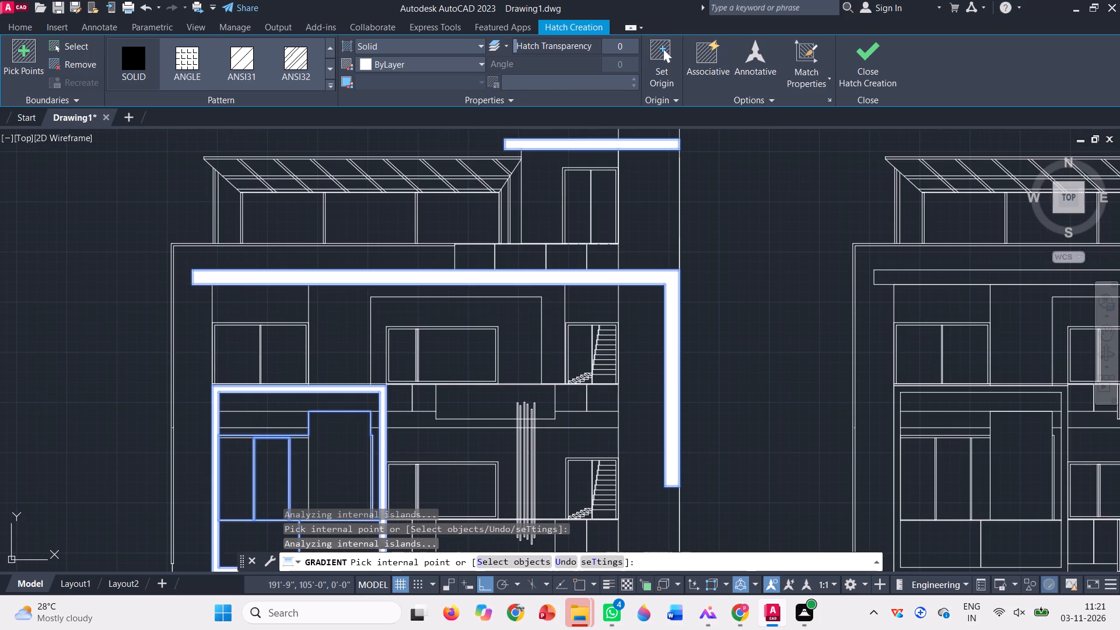
scroll(214, 389, down, 2)
scroll(250, 440, up, 9)
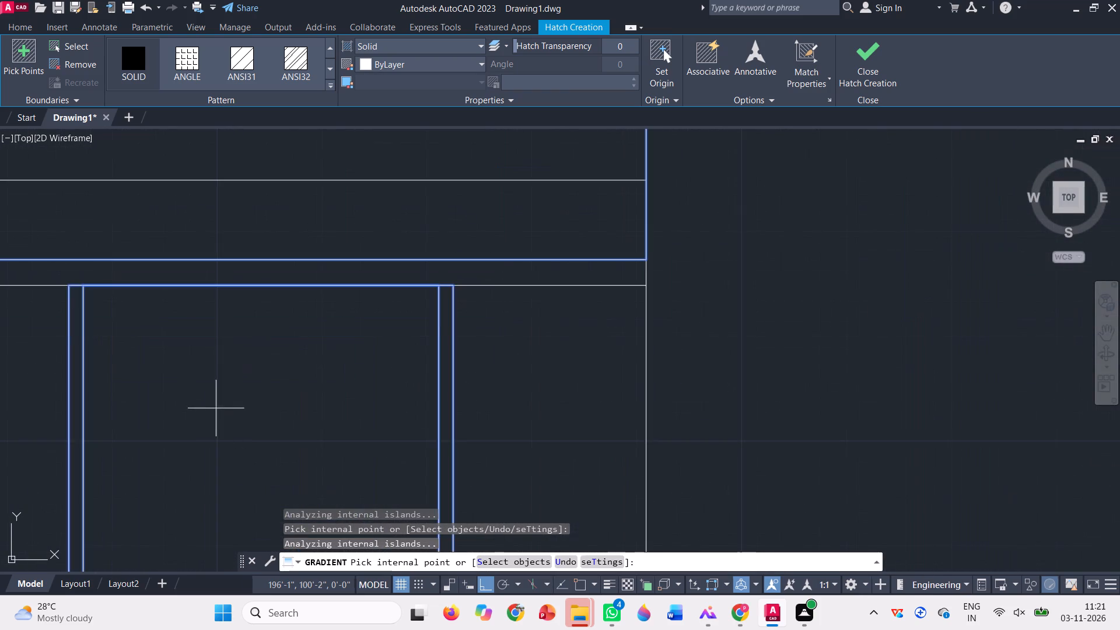
scroll(251, 367, down, 7)
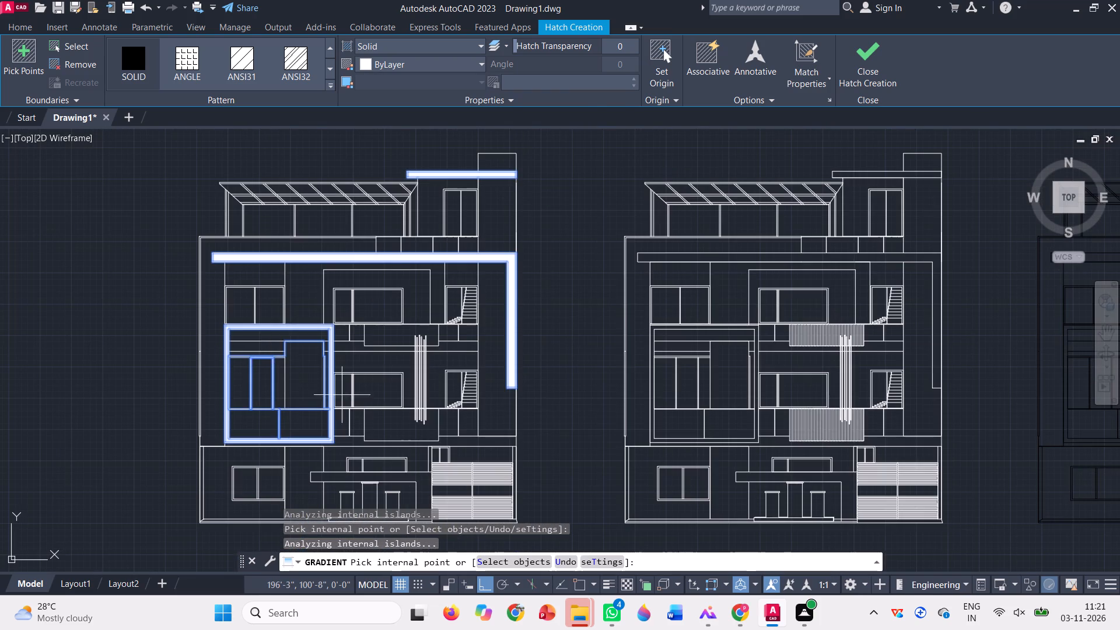
scroll(328, 383, down, 1)
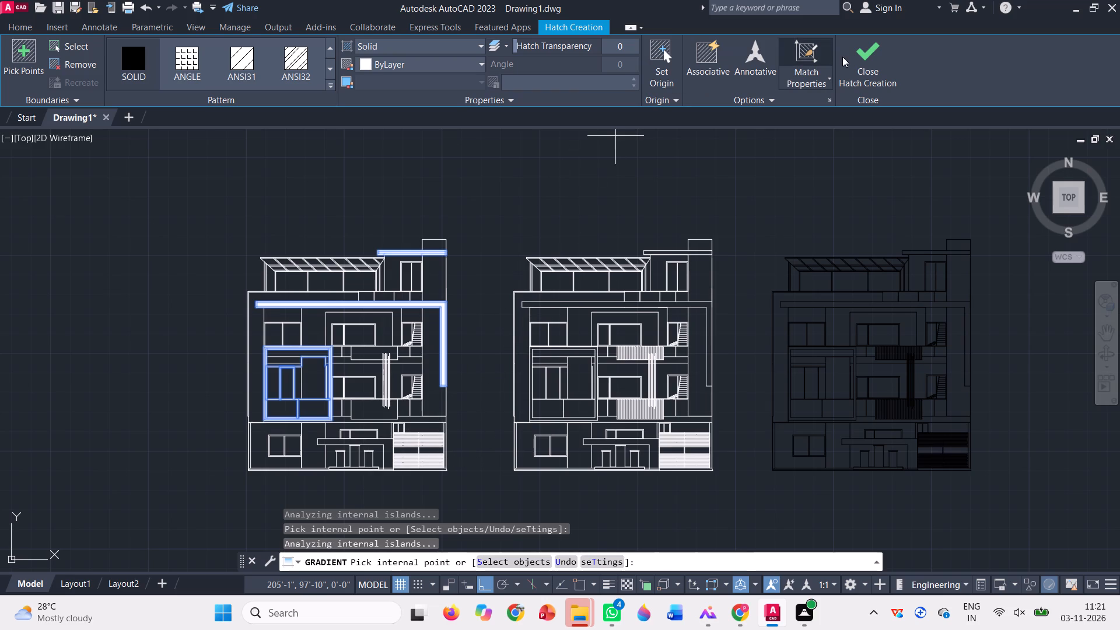
click(888, 70)
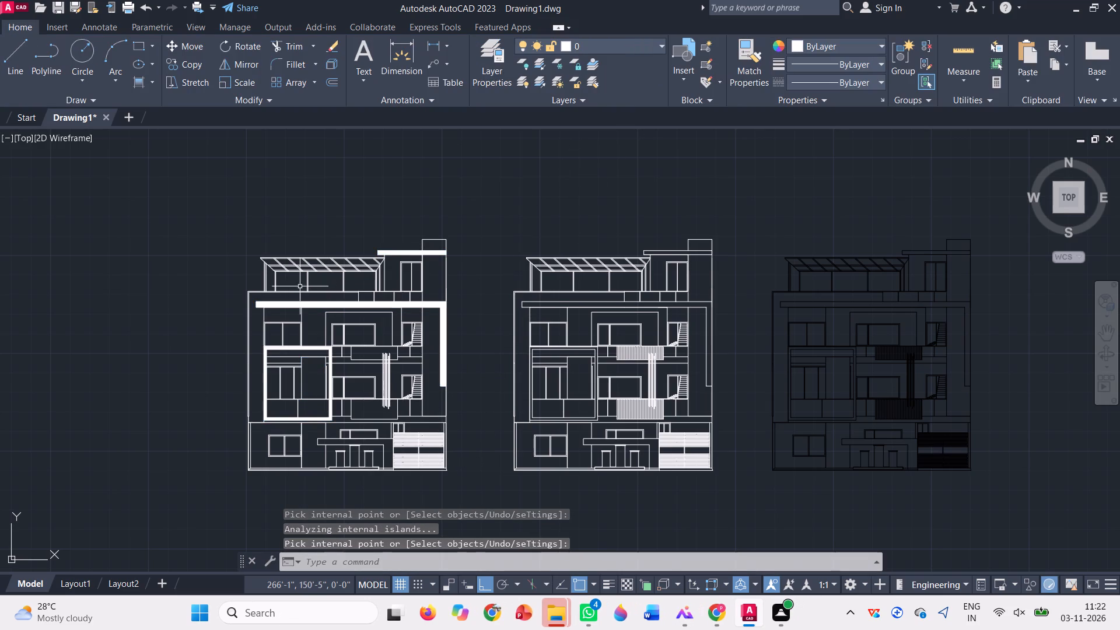
Fill the three wall sections of the original elevation's stair tower, beside and above the white bands, with a SOLID hatch coloured 99,100,102.
scroll(345, 407, up, 3)
scroll(338, 366, down, 2)
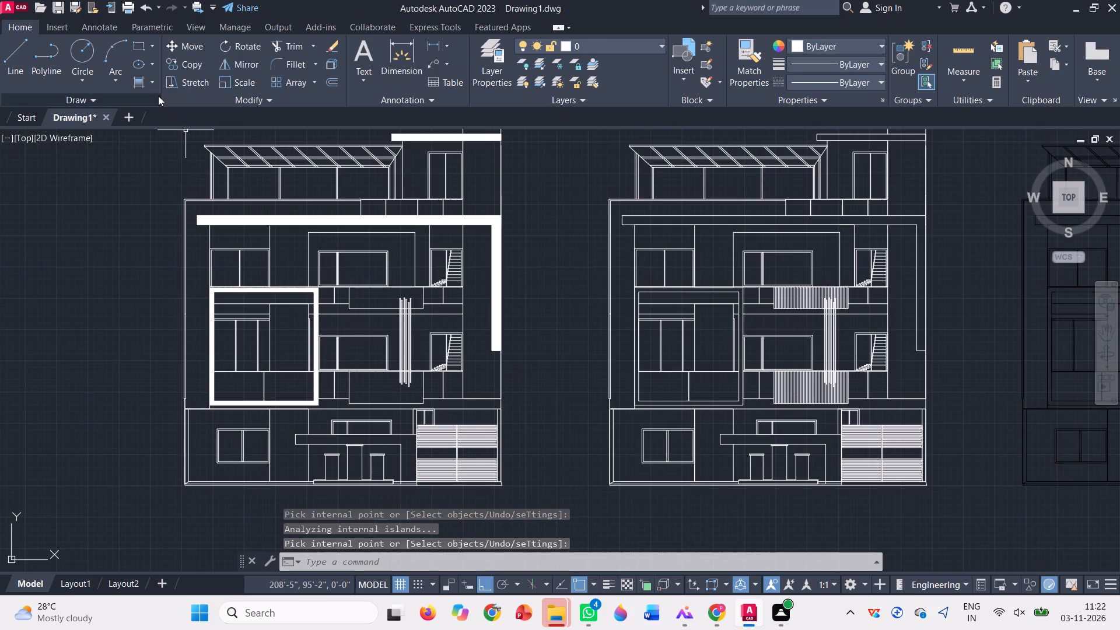
click(141, 83)
scroll(160, 63, up, 5)
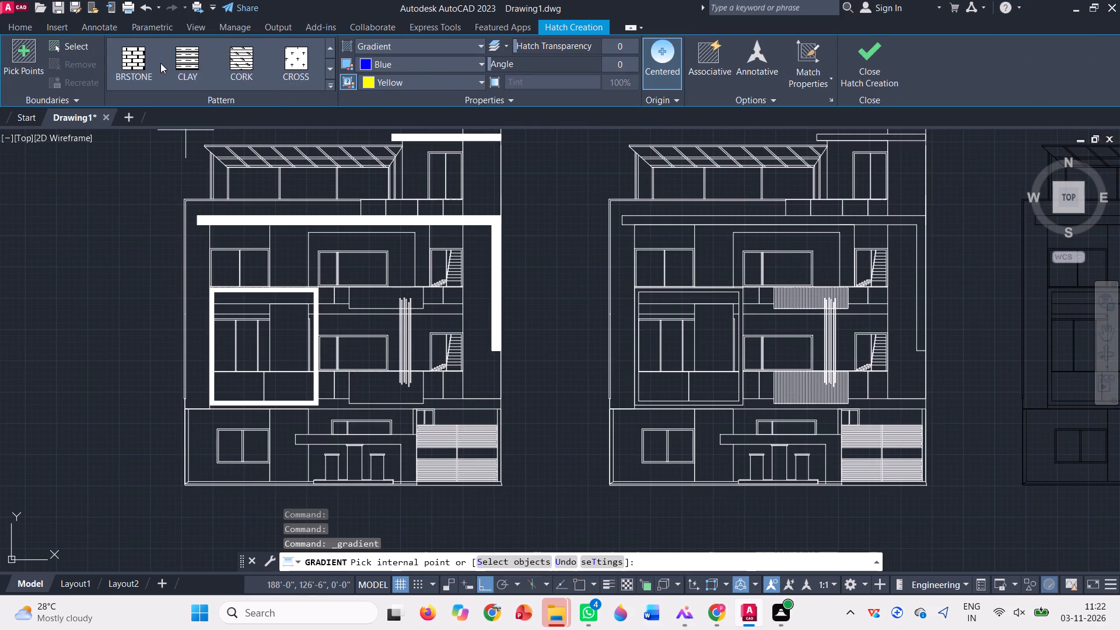
scroll(160, 63, up, 9)
click(137, 58)
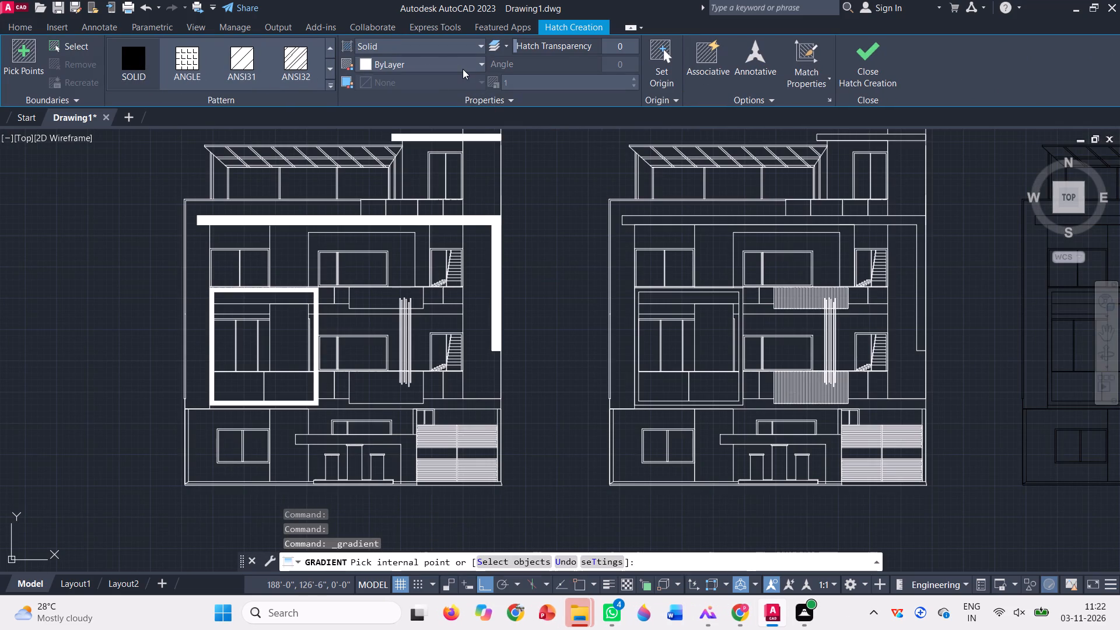
click(463, 68)
click(360, 140)
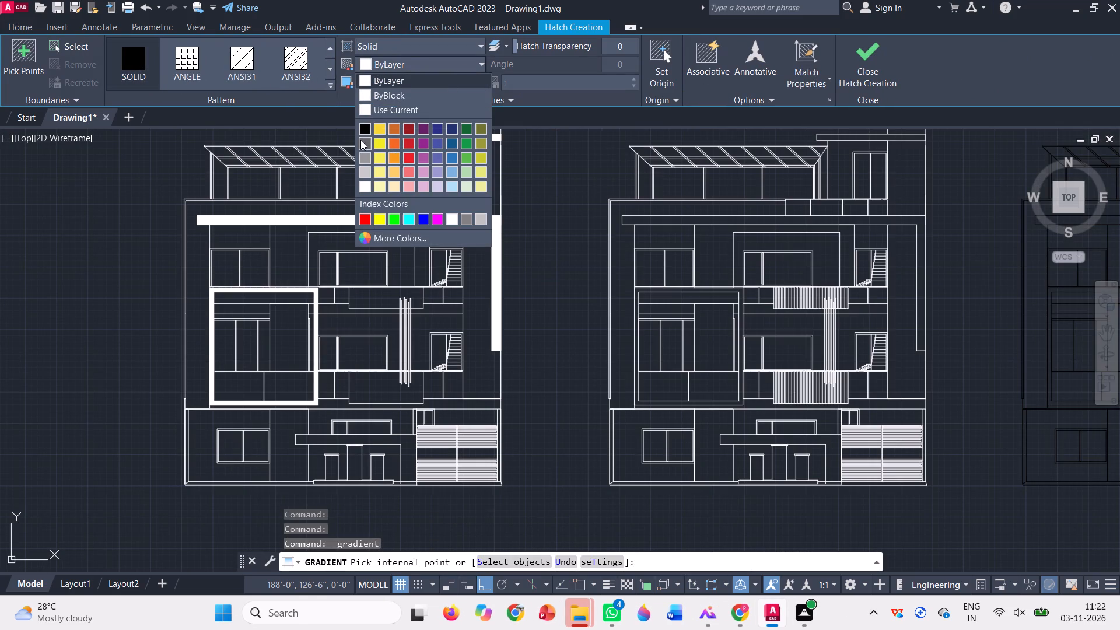
scroll(365, 228, down, 1)
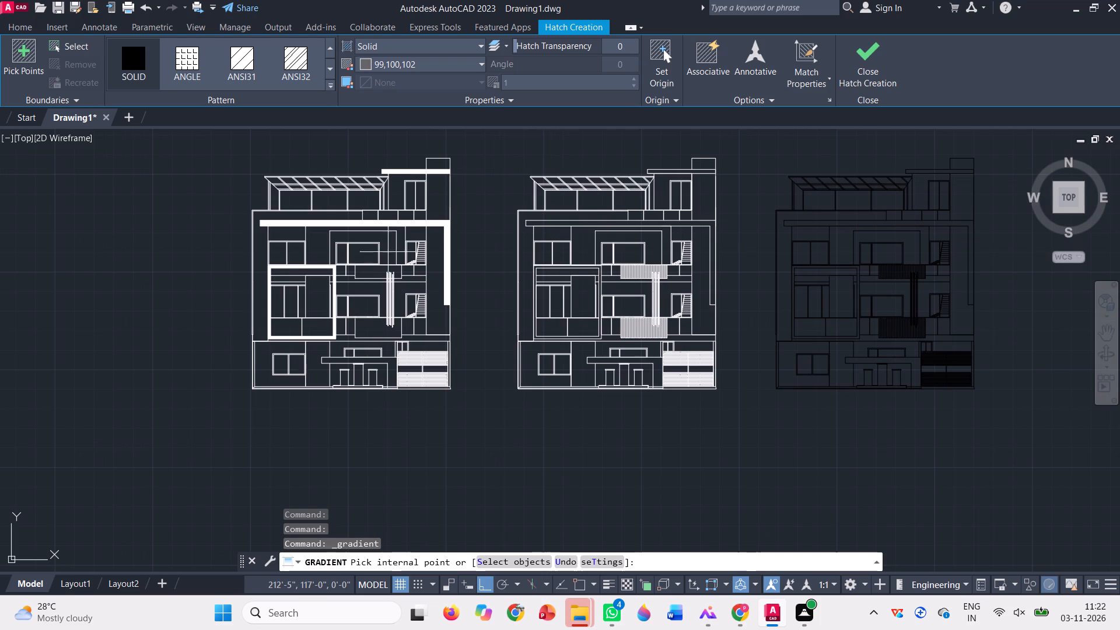
scroll(417, 145, up, 2)
click(450, 171)
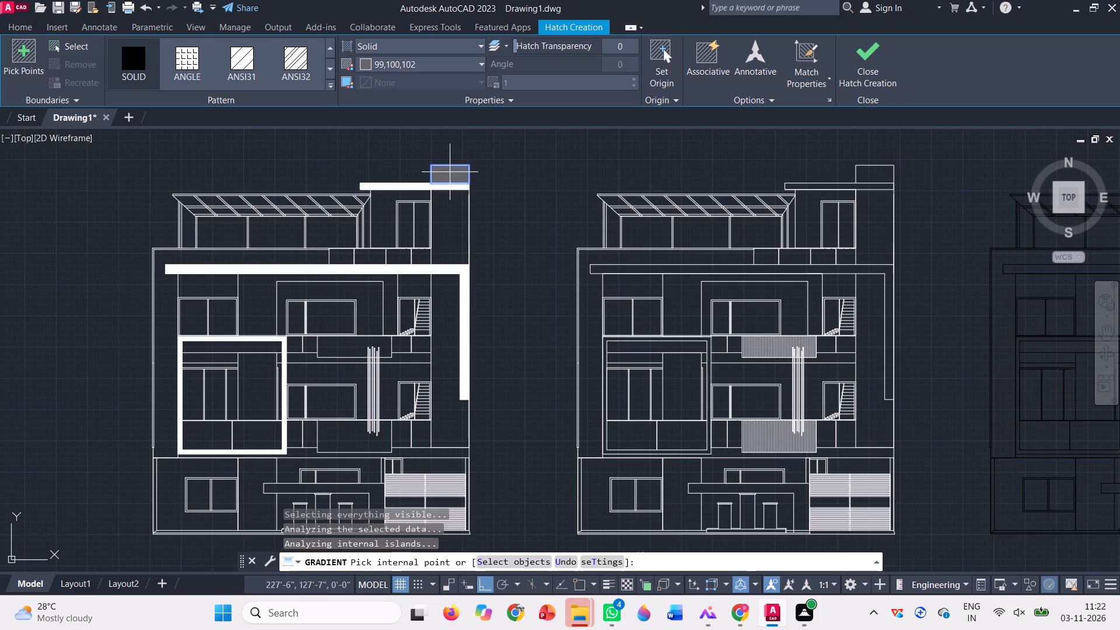
click(464, 250)
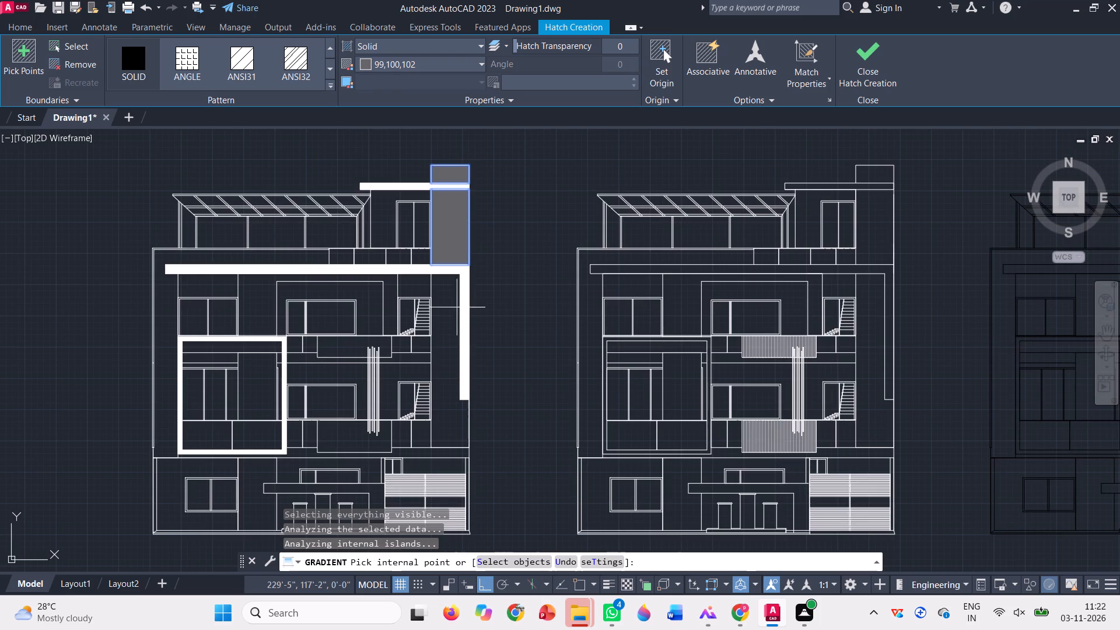
click(450, 319)
Add the two blank middle panels of the original elevation's slatted gate to the grey 99,100,102 solid hatch.
scroll(450, 316, down, 1)
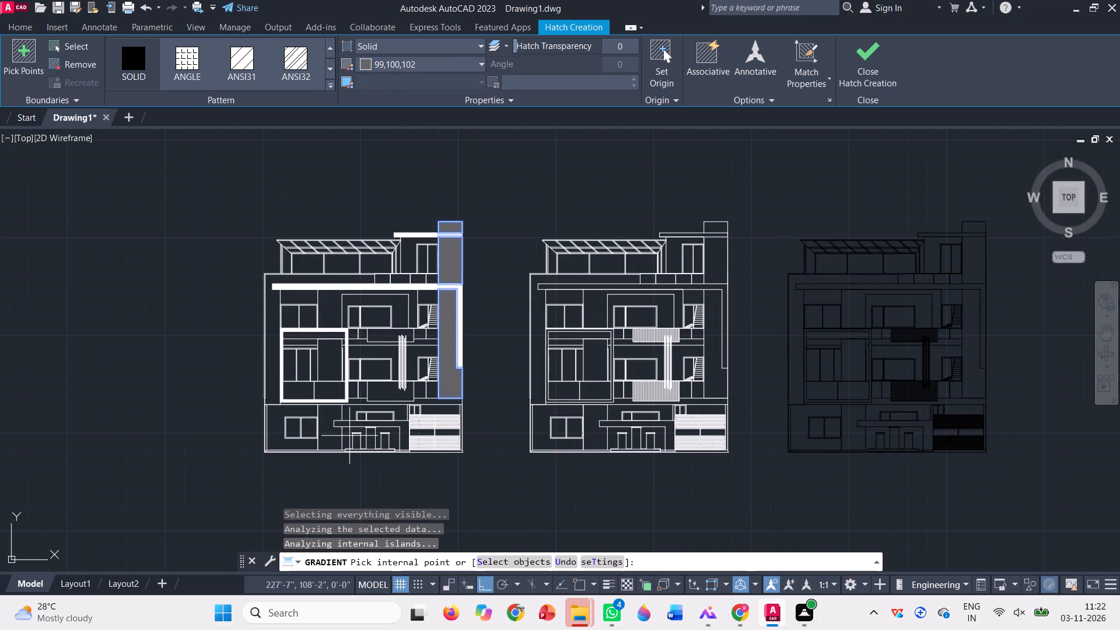
scroll(459, 429, up, 4)
click(411, 443)
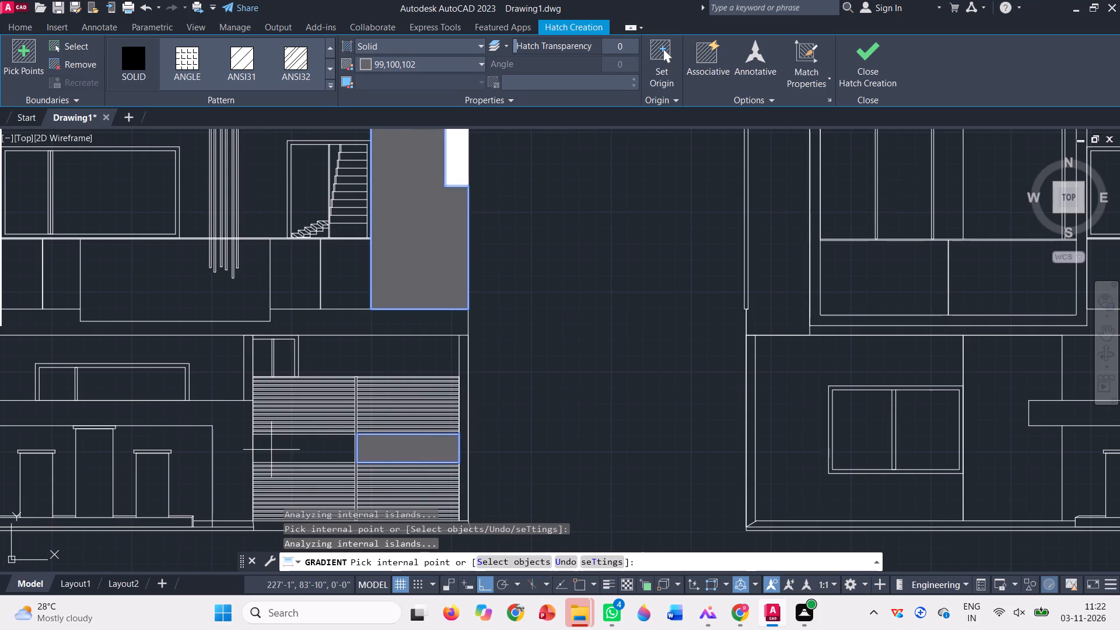
click(267, 447)
Fill the top portions of the original's six vertical bars, inside the upper balcony panel, with the grey 99,100,102 solid hatch.
scroll(361, 414, down, 2)
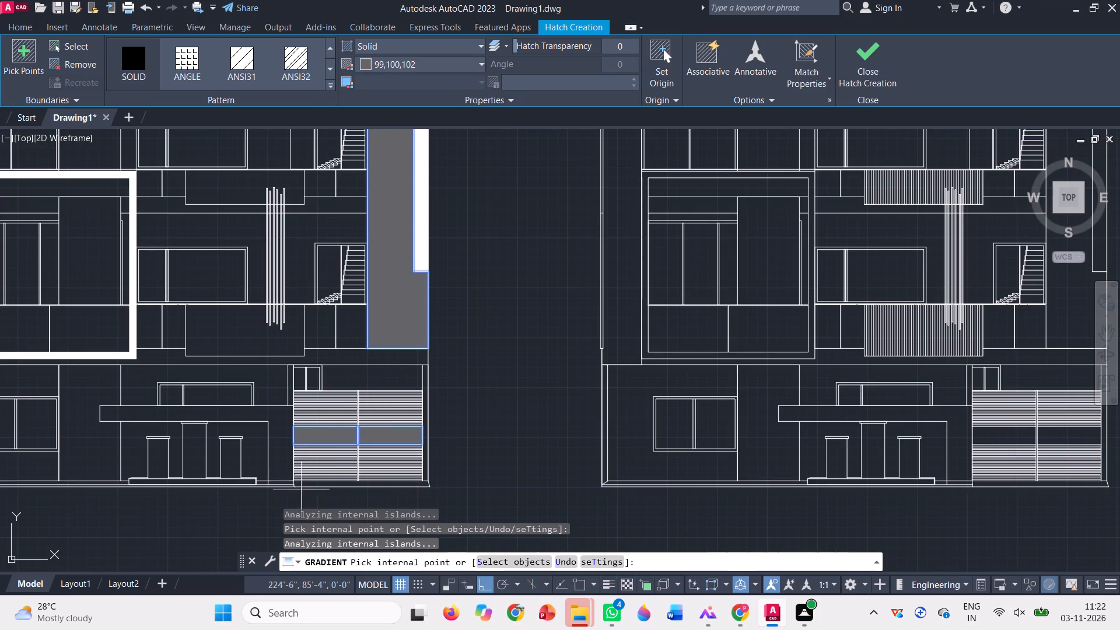
scroll(291, 495, up, 3)
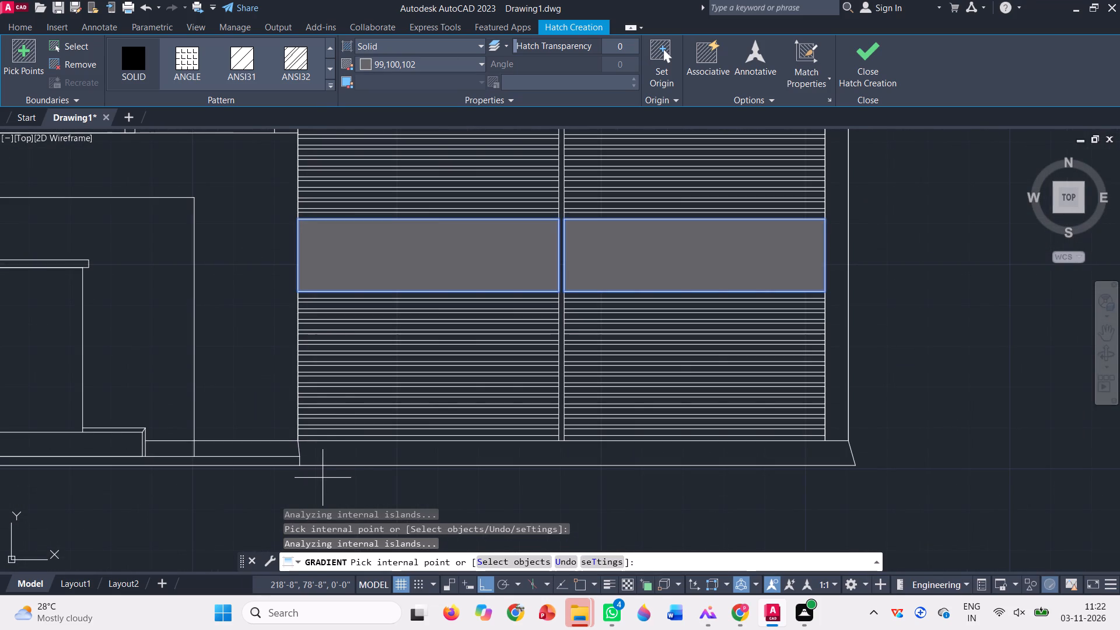
scroll(338, 476, down, 2)
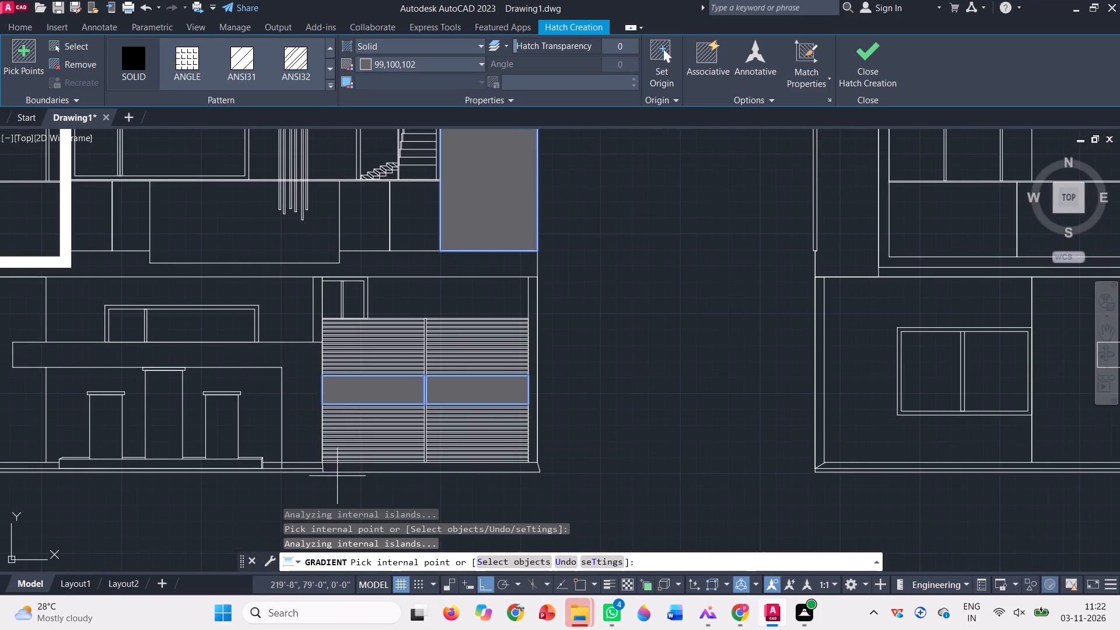
scroll(355, 438, down, 3)
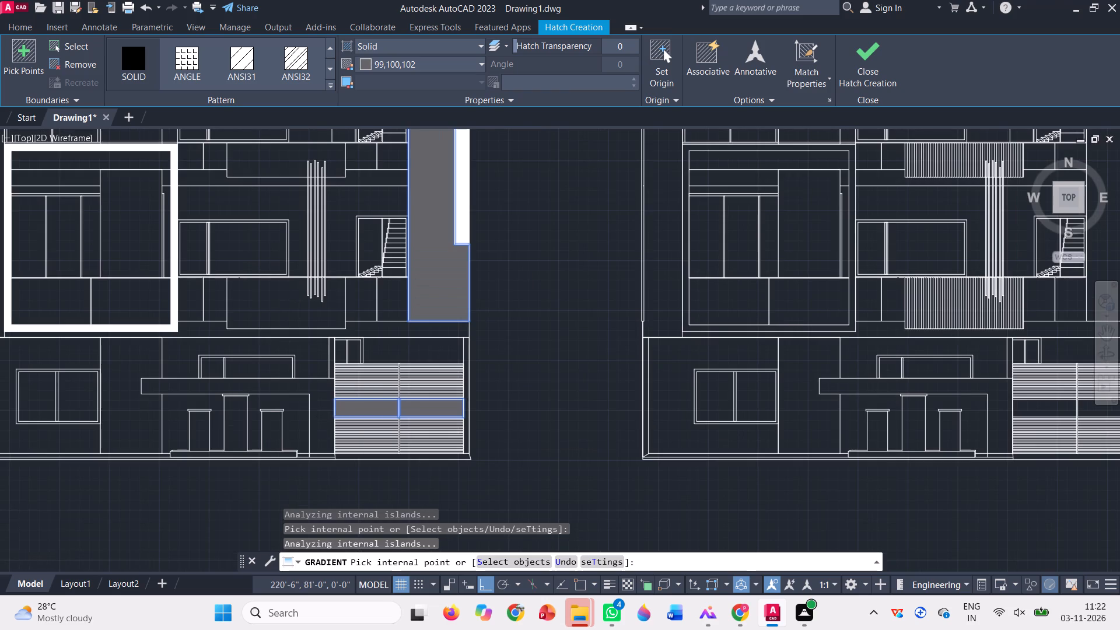
scroll(302, 262, up, 4)
scroll(428, 240, up, 3)
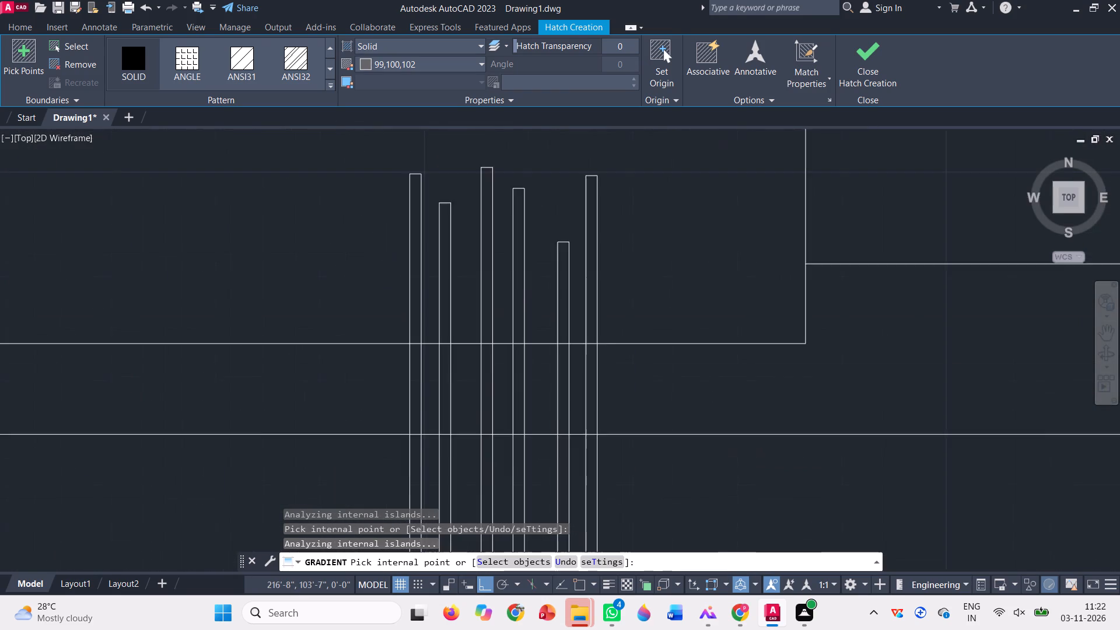
click(410, 242)
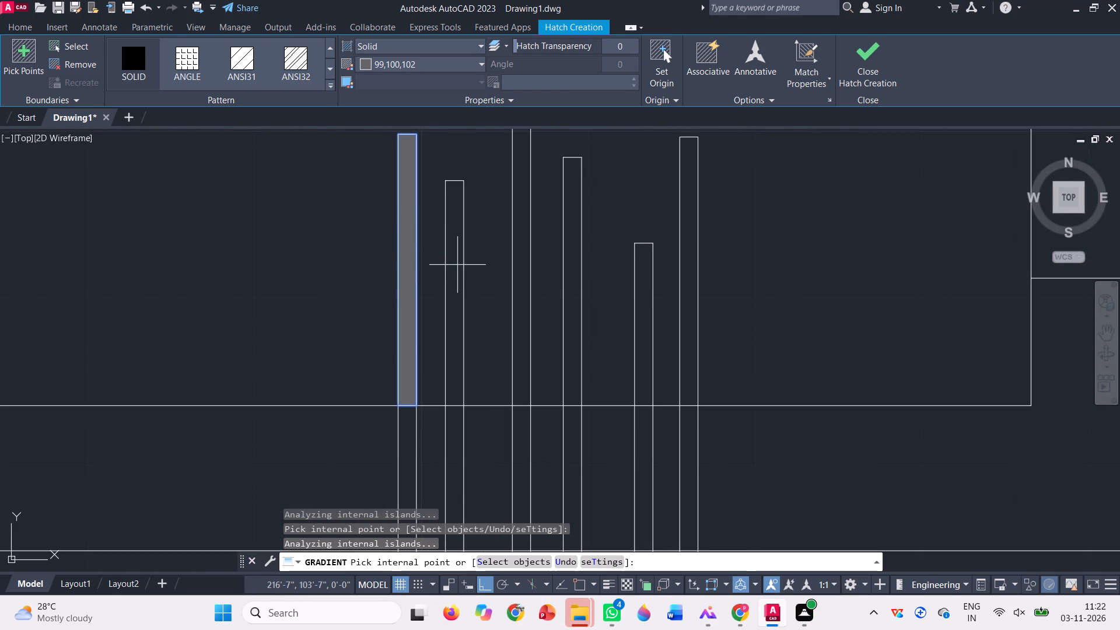
click(457, 265)
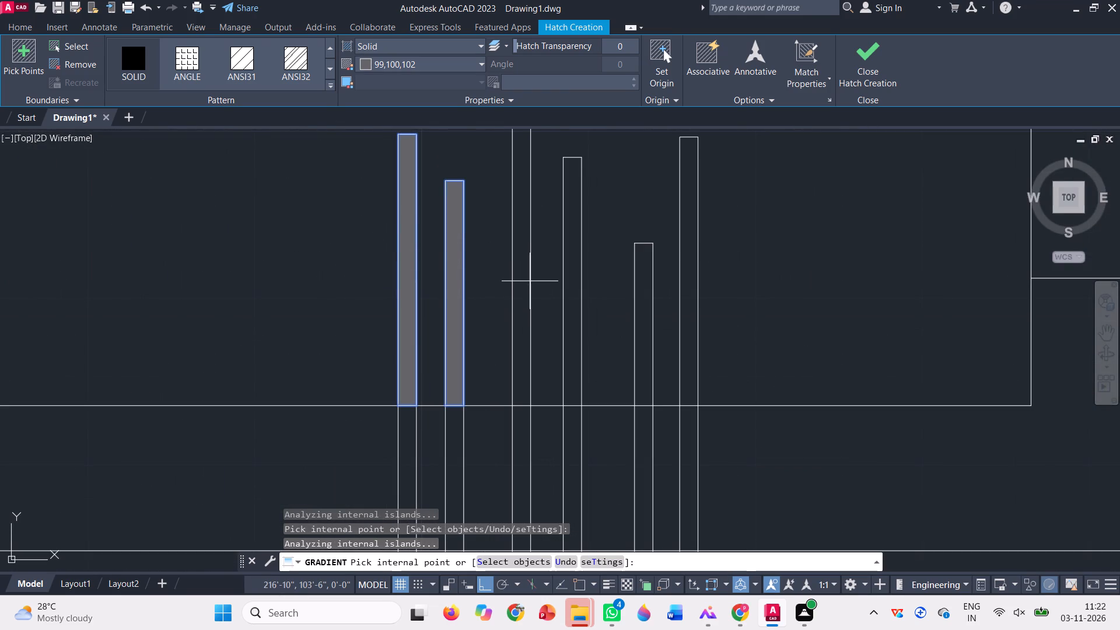
click(521, 279)
click(570, 268)
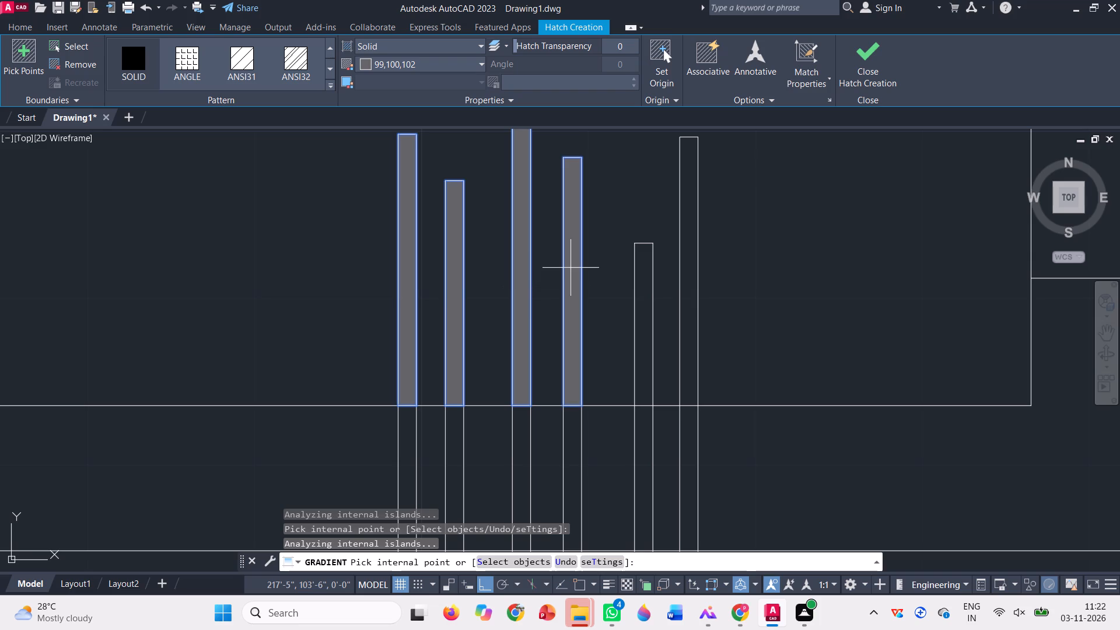
click(644, 331)
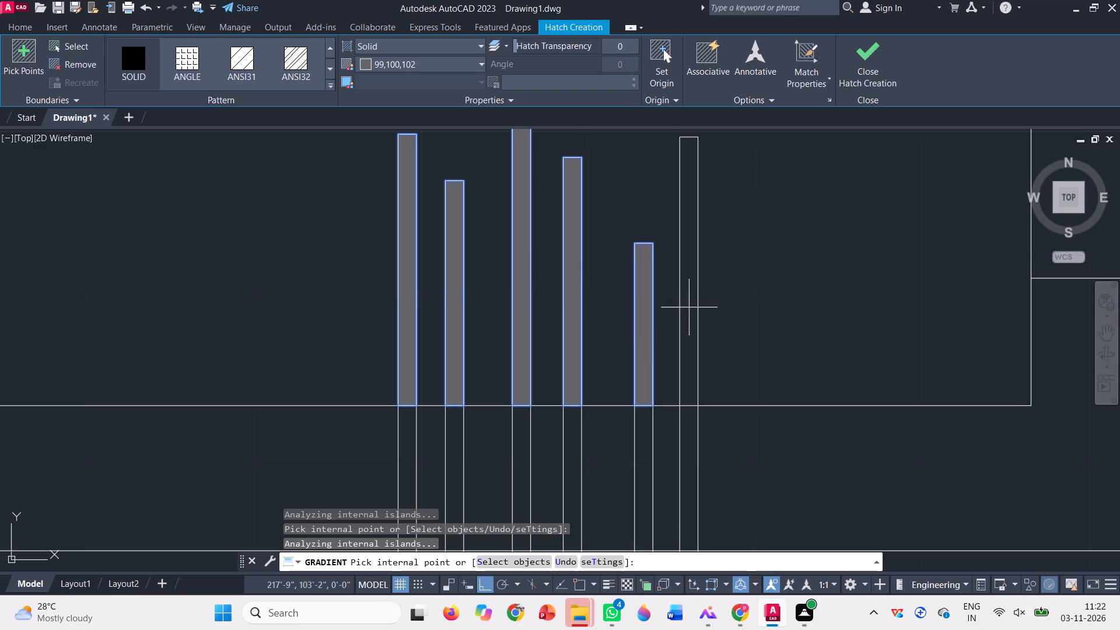
click(695, 288)
Fill the six bars' short segments between the upper balcony panel's bottom edge and the horizontal line below with the grey solid hatch.
scroll(605, 309, down, 4)
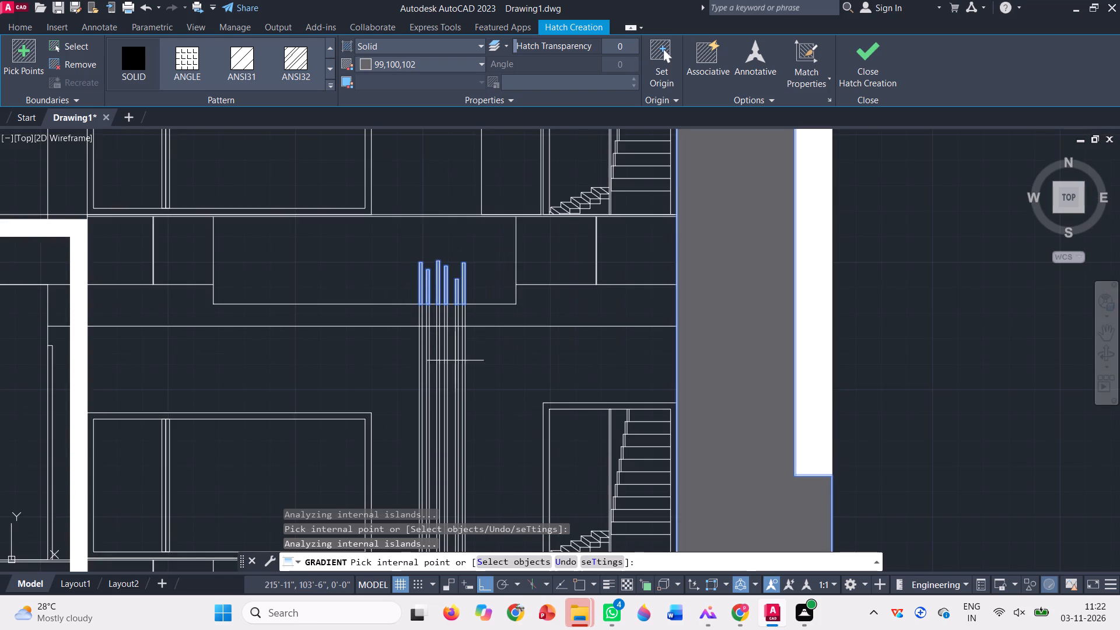
scroll(452, 368, up, 2)
click(367, 238)
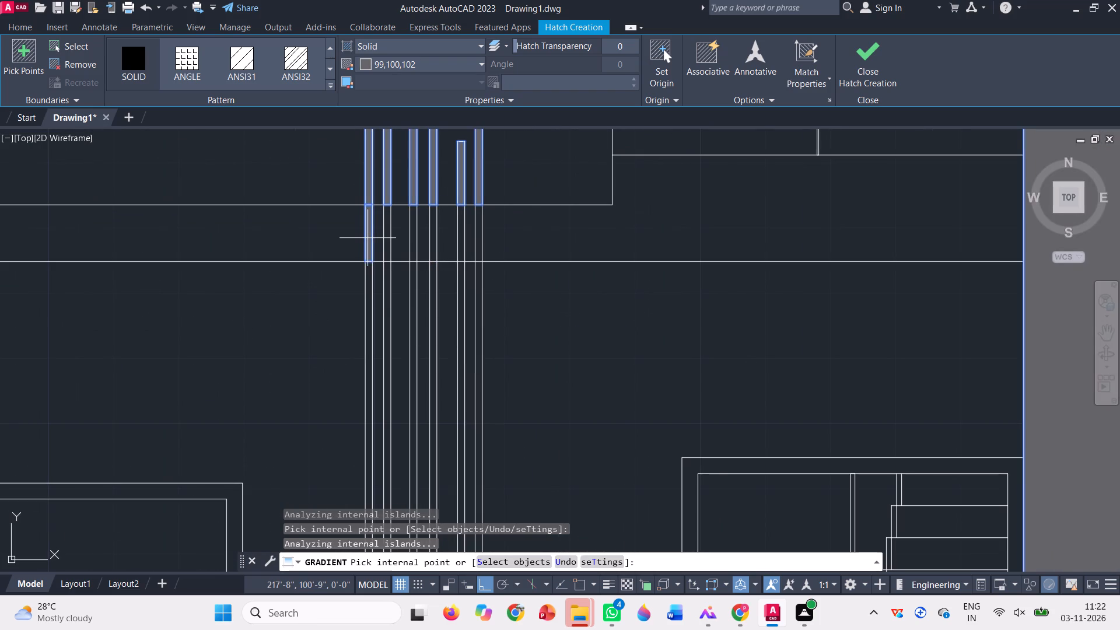
scroll(393, 242, up, 4)
click(382, 239)
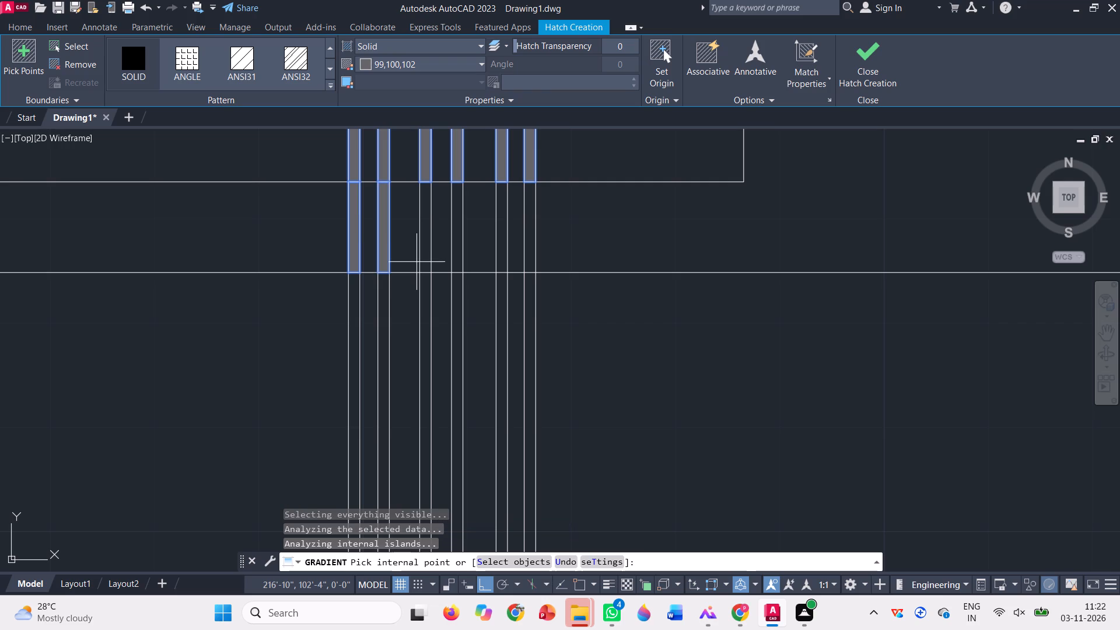
click(429, 231)
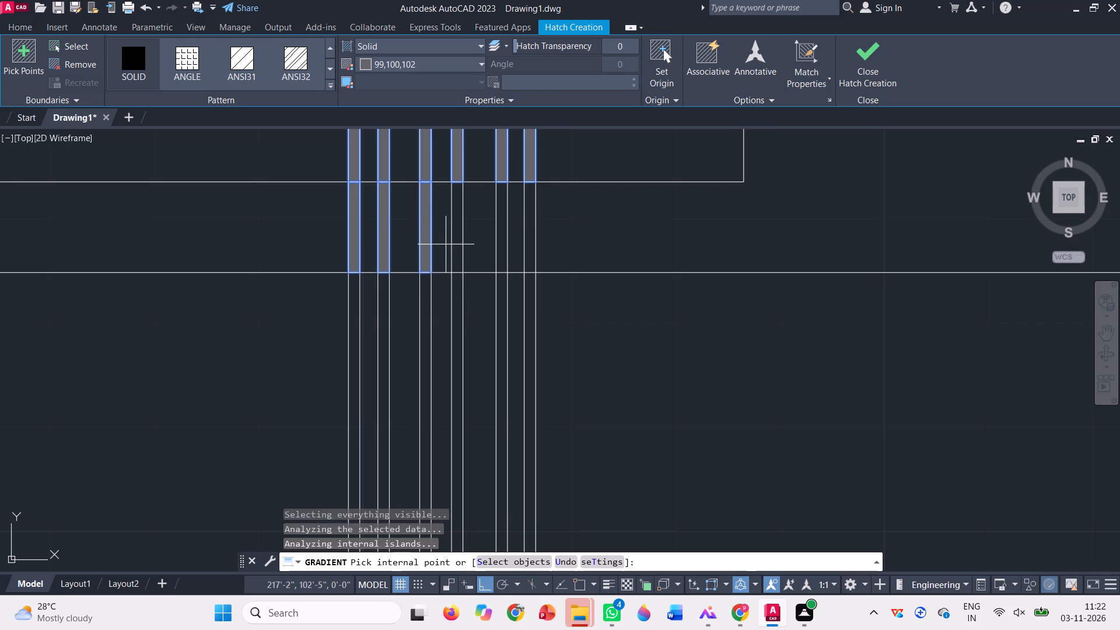
click(454, 257)
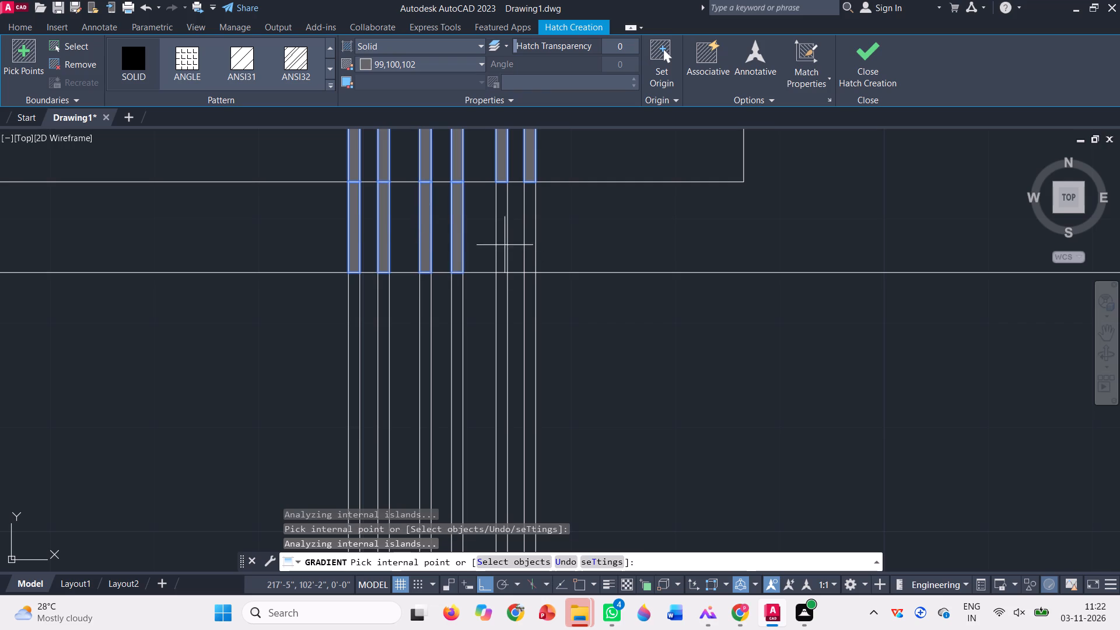
click(503, 244)
click(533, 226)
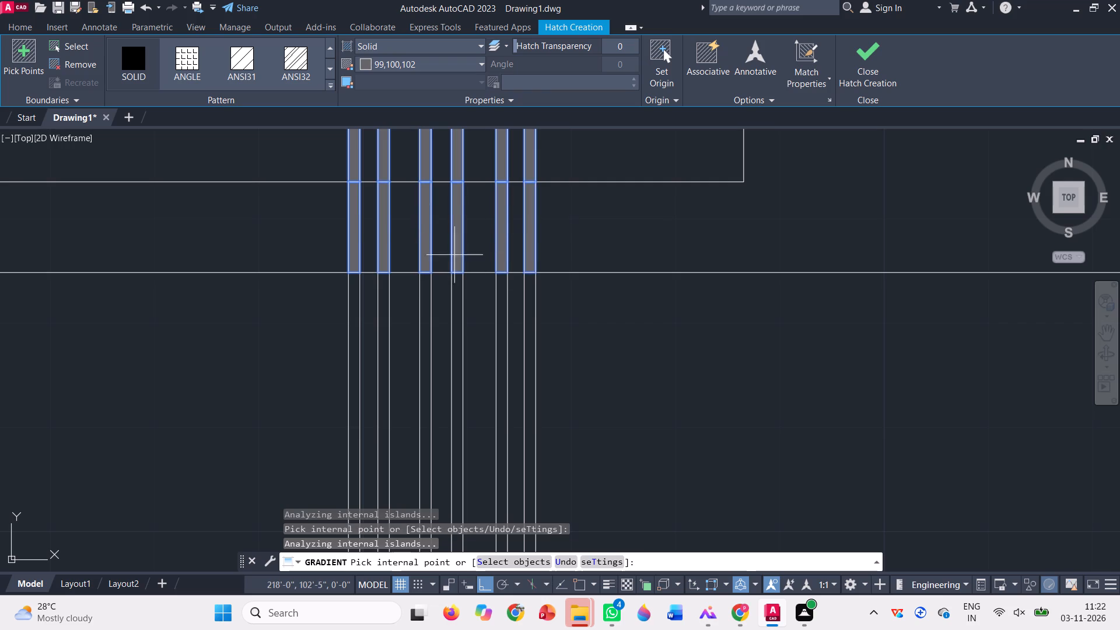
Fill the remaining lower lengths of all six vertical bars with the grey 99,100,102 solid hatch and finish the hatch.
scroll(446, 258, down, 3)
scroll(411, 314, up, 4)
click(406, 314)
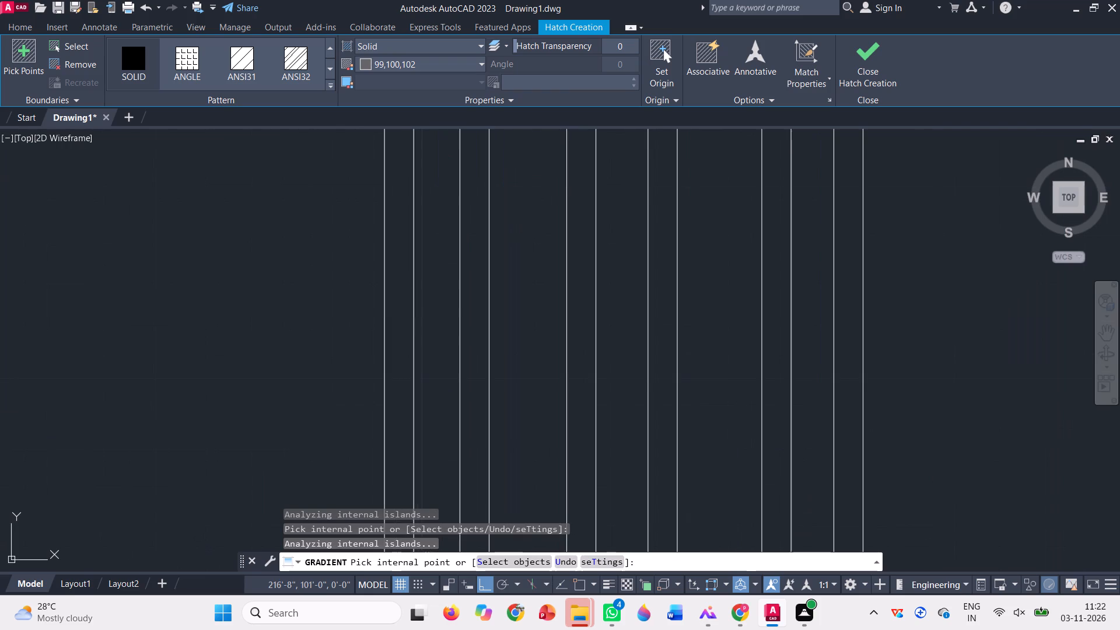
click(477, 311)
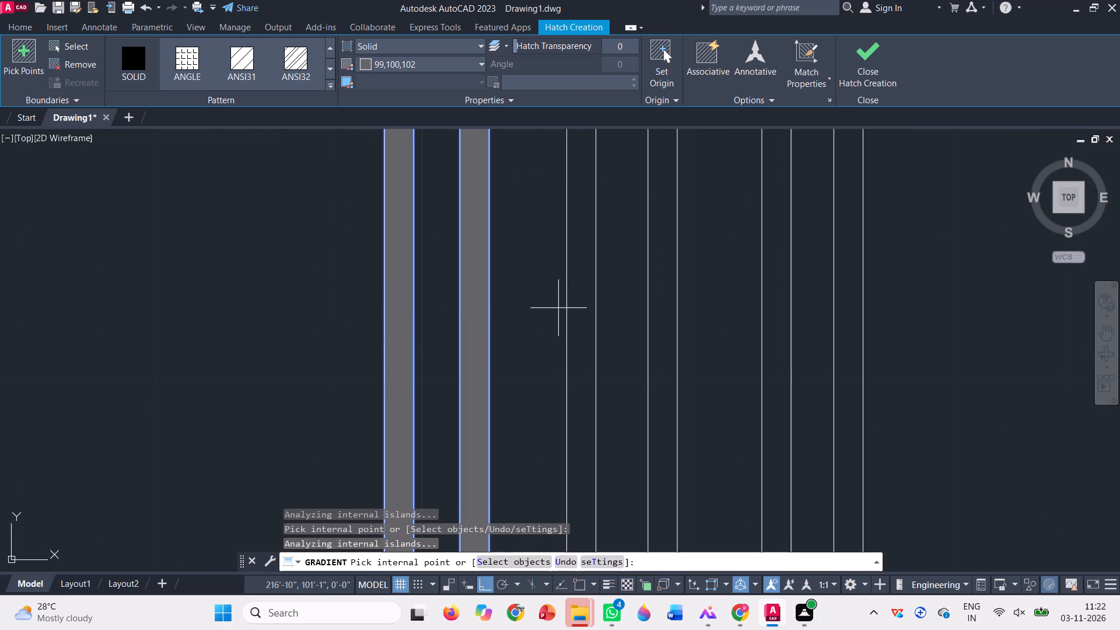
click(579, 300)
click(663, 286)
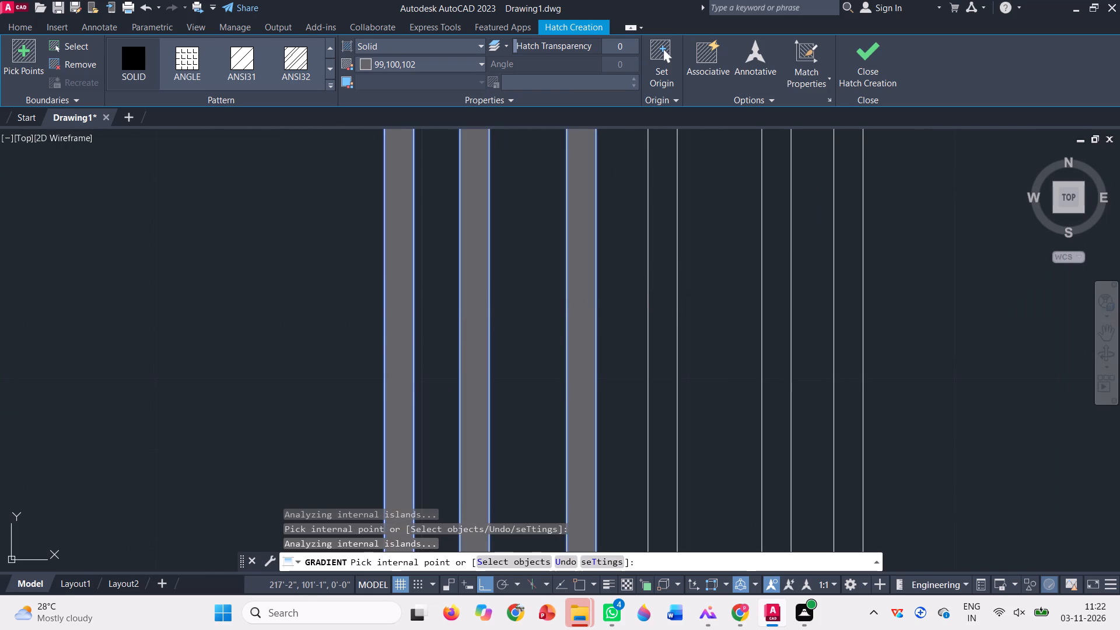
scroll(446, 304, down, 3)
scroll(711, 290, up, 3)
click(663, 278)
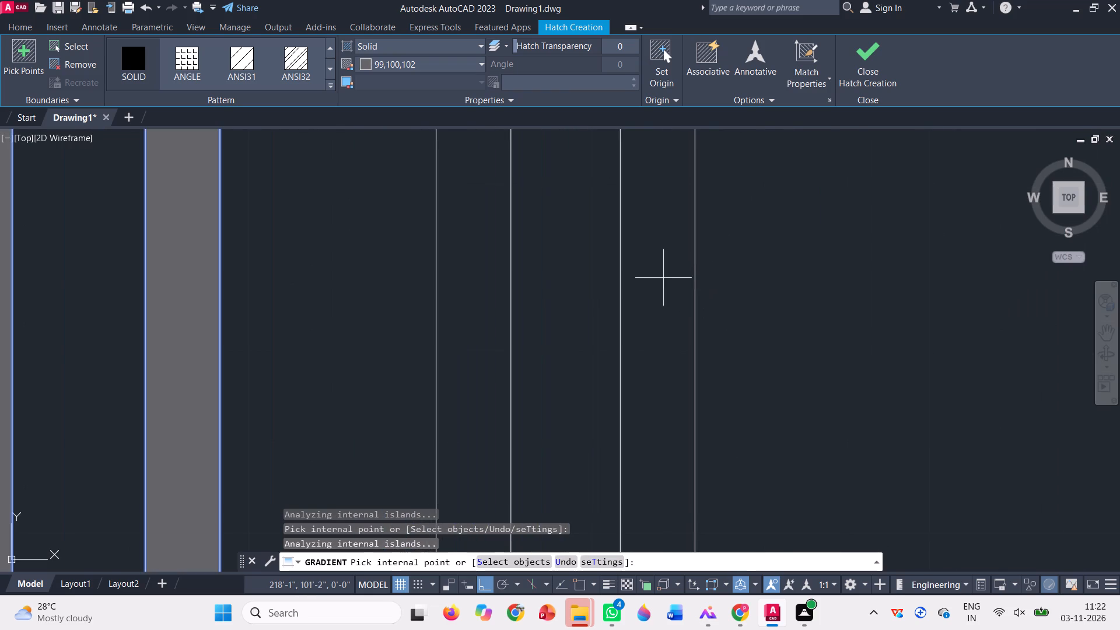
click(472, 284)
scroll(474, 284, down, 3)
scroll(524, 261, down, 3)
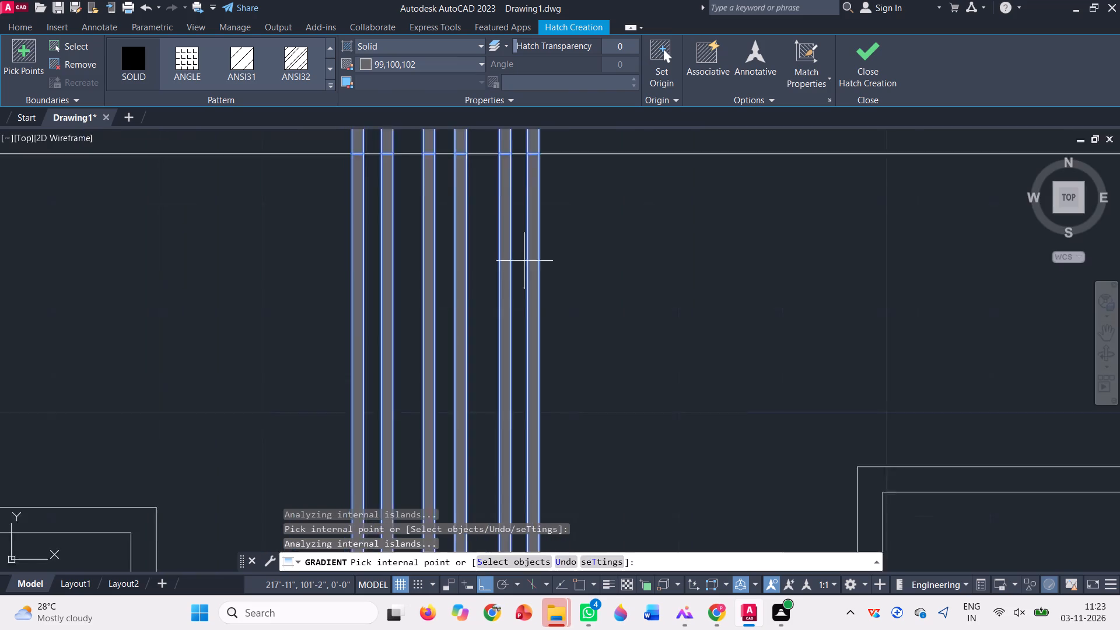
scroll(524, 261, down, 2)
scroll(500, 498, up, 4)
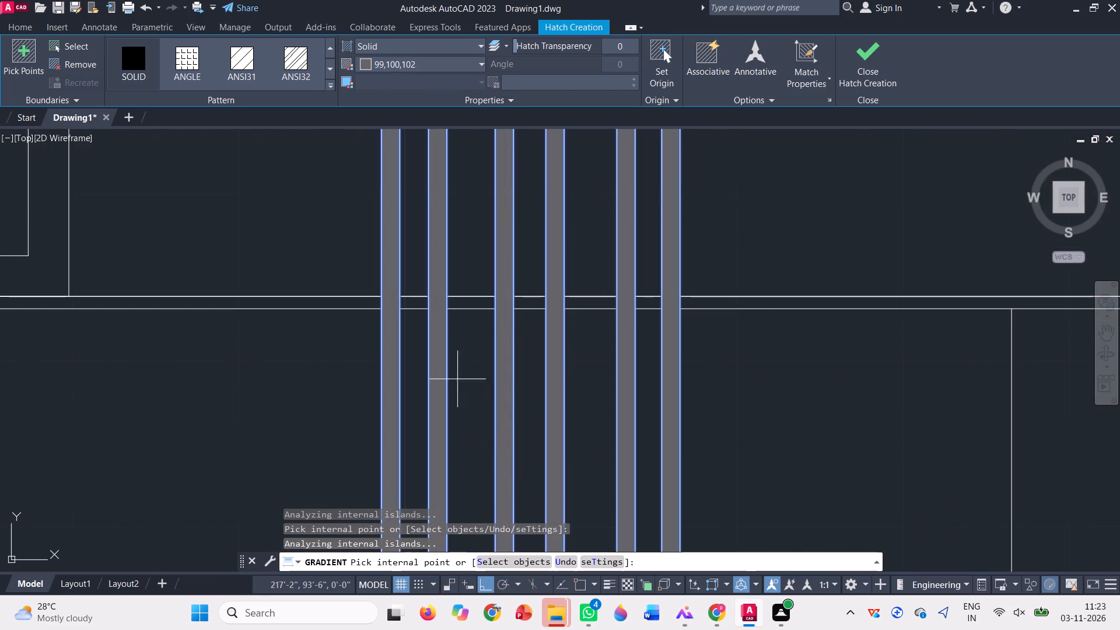
scroll(457, 377, down, 6)
click(874, 60)
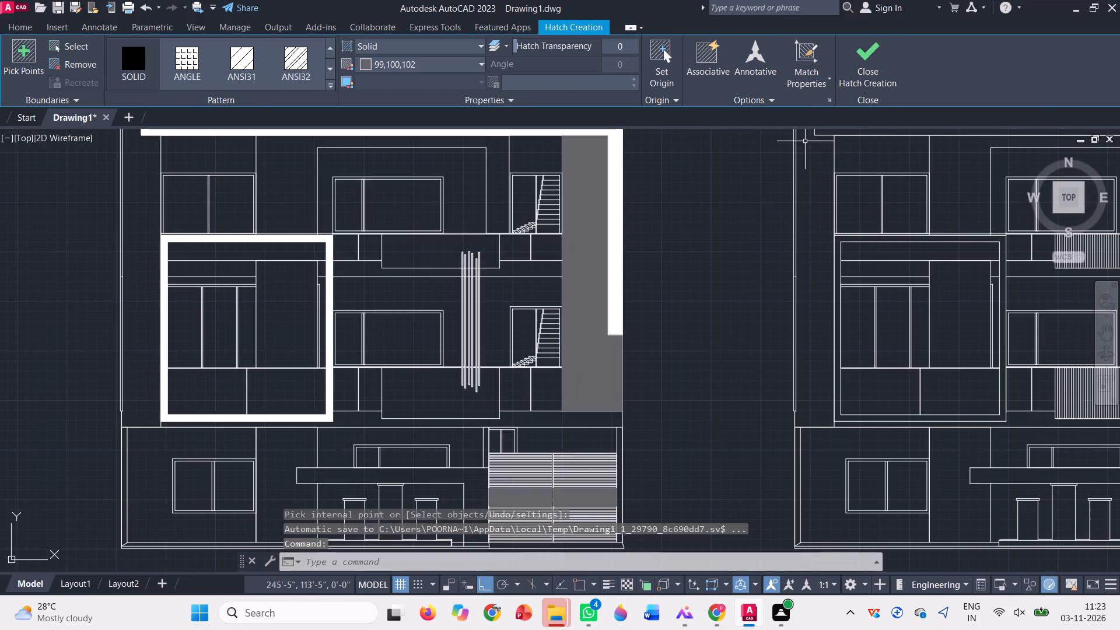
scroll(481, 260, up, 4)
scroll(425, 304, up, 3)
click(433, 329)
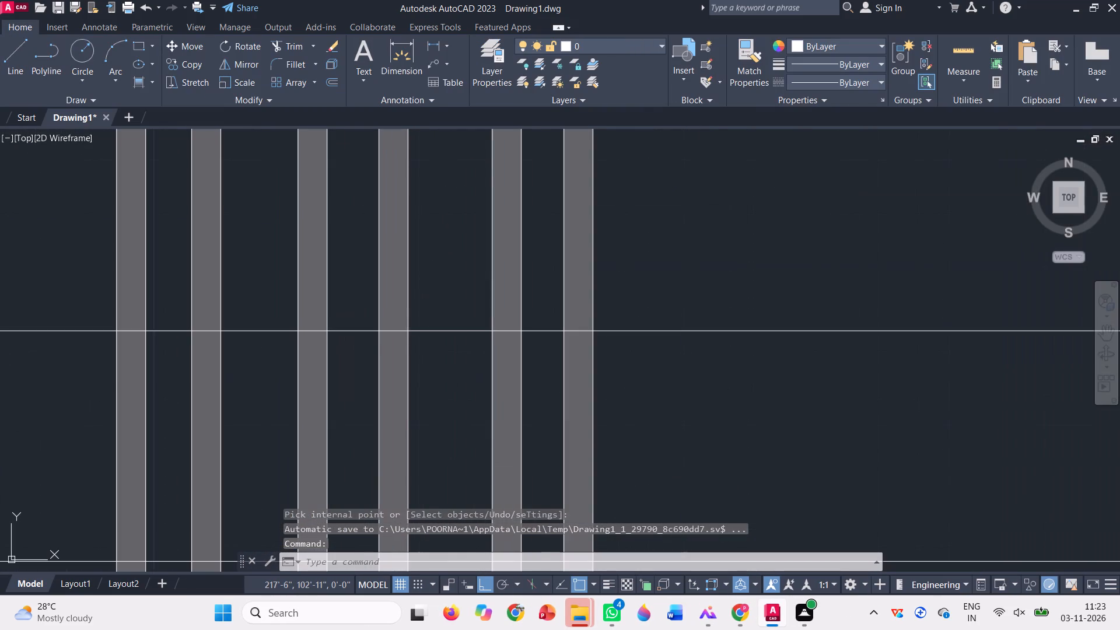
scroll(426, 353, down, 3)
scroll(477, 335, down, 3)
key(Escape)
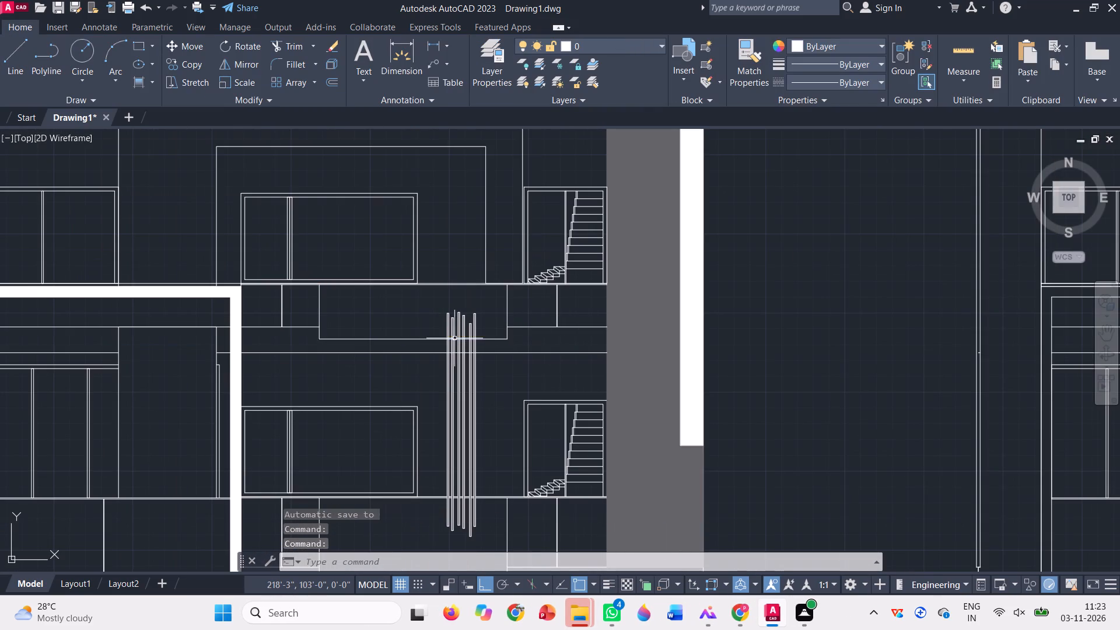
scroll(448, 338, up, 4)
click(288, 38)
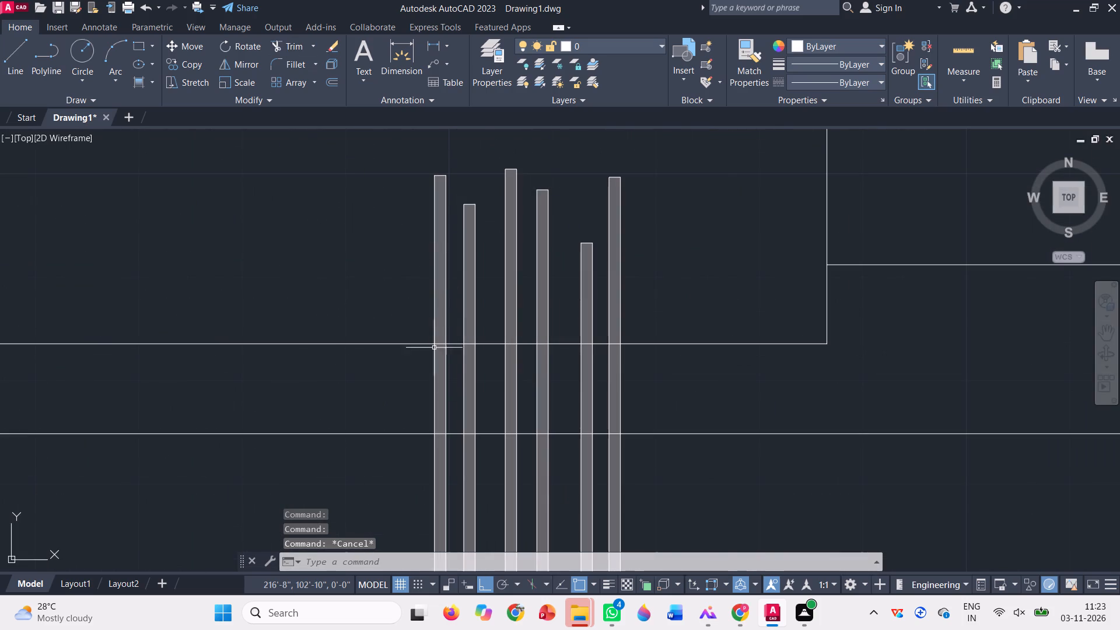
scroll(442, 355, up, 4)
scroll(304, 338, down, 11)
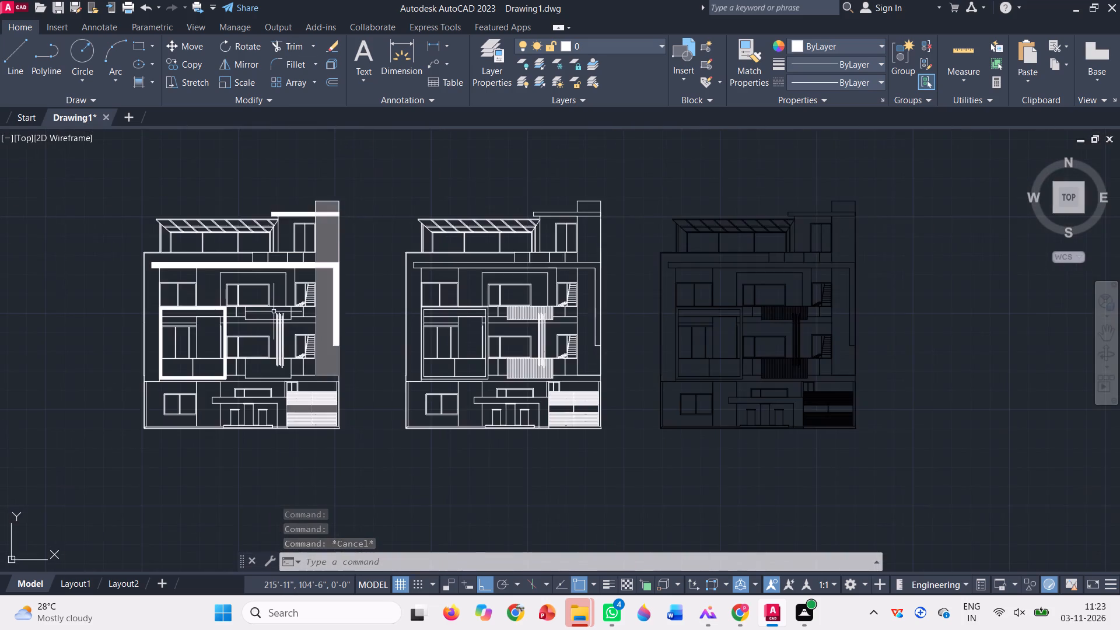
Trim the upper slatted balcony panel's bottom edge out of the first two vertical bars in the second elevation.
scroll(274, 311, down, 1)
scroll(445, 318, up, 8)
click(282, 47)
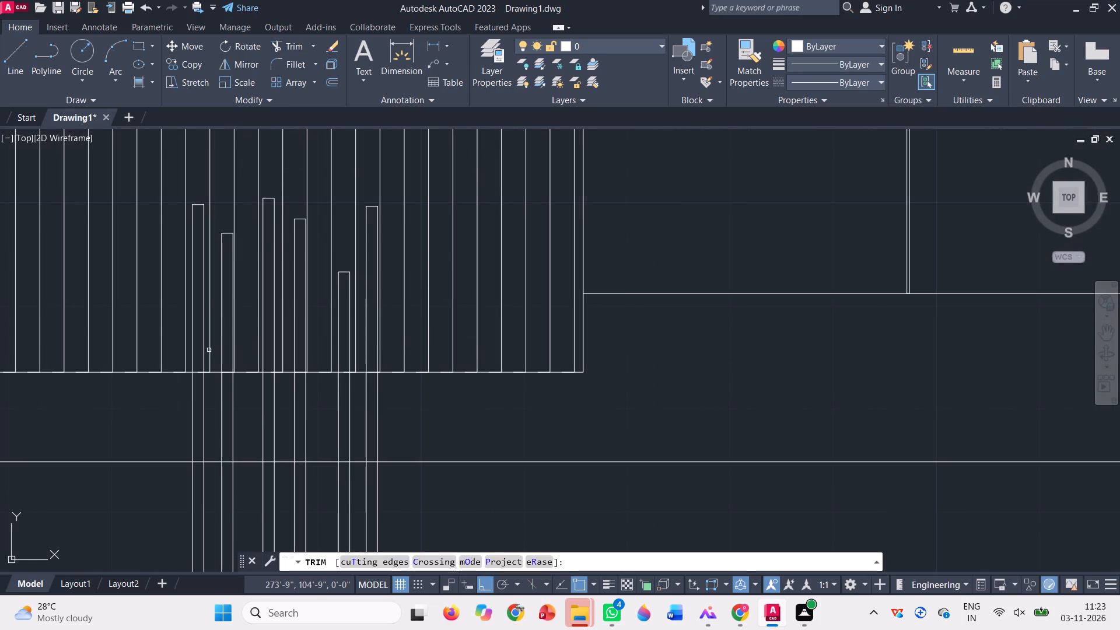
scroll(194, 388, up, 5)
click(237, 210)
click(236, 308)
scroll(236, 309, down, 4)
click(278, 289)
click(278, 311)
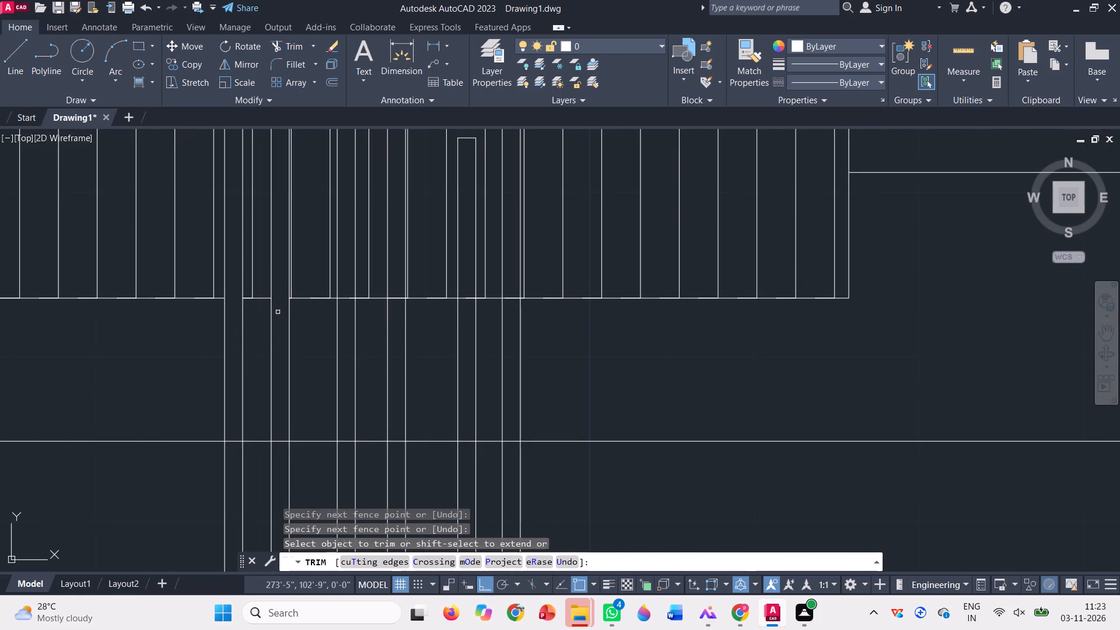
Trim the horizontal line below the upper balcony panel out of all six vertical bars in the second elevation.
scroll(227, 442, up, 4)
click(229, 452)
click(251, 384)
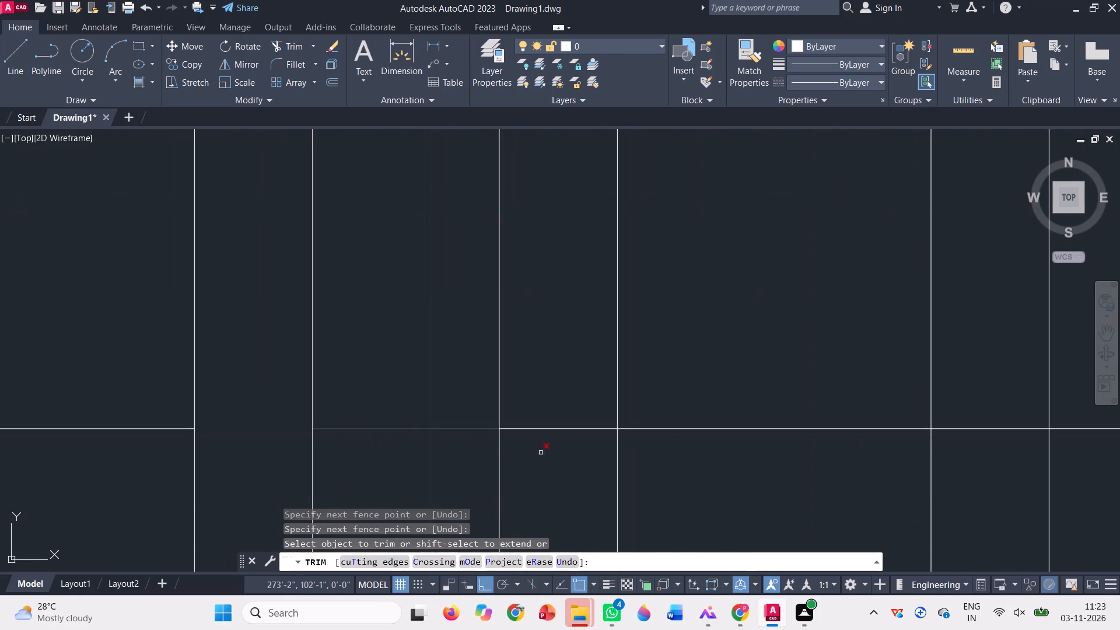
click(520, 452)
click(541, 405)
scroll(324, 436, down, 3)
scroll(484, 426, up, 3)
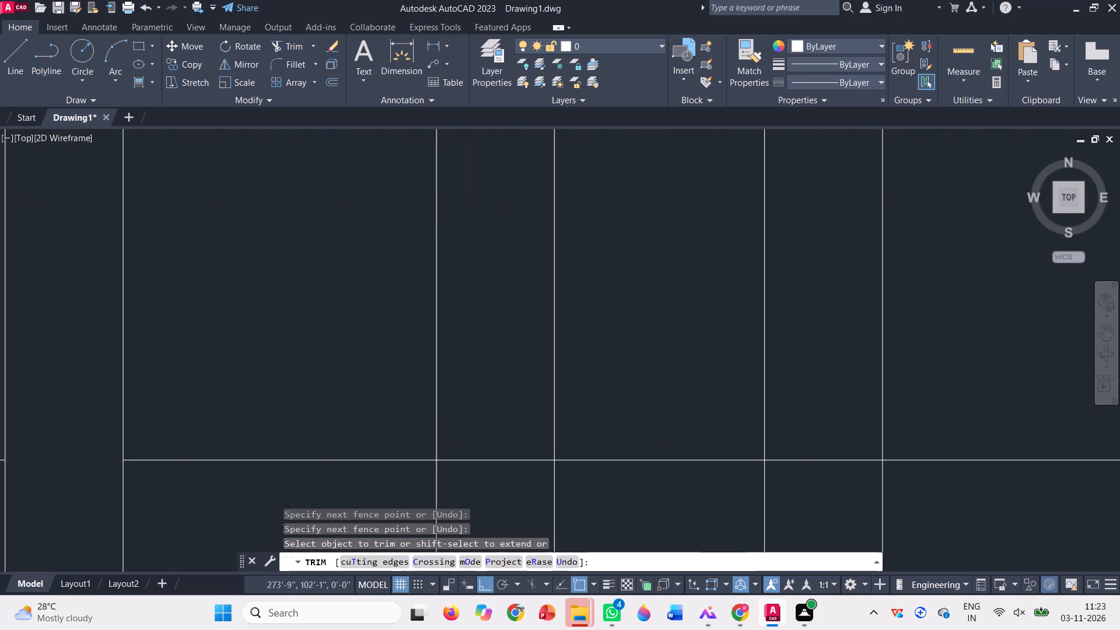
click(486, 435)
click(488, 501)
scroll(478, 415, down, 3)
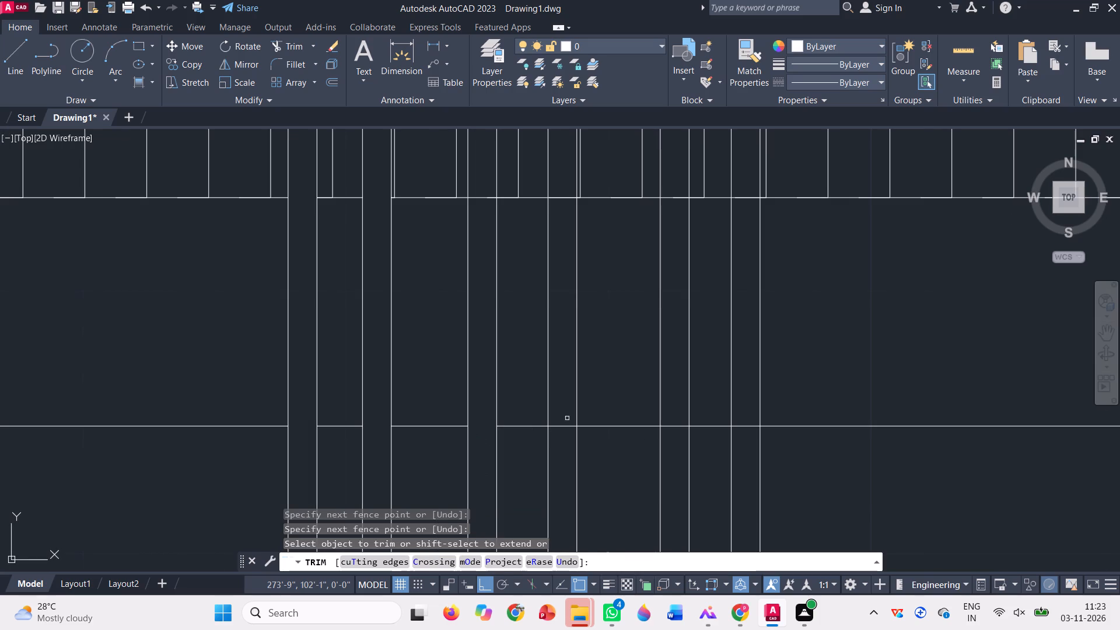
click(565, 418)
click(564, 436)
click(684, 419)
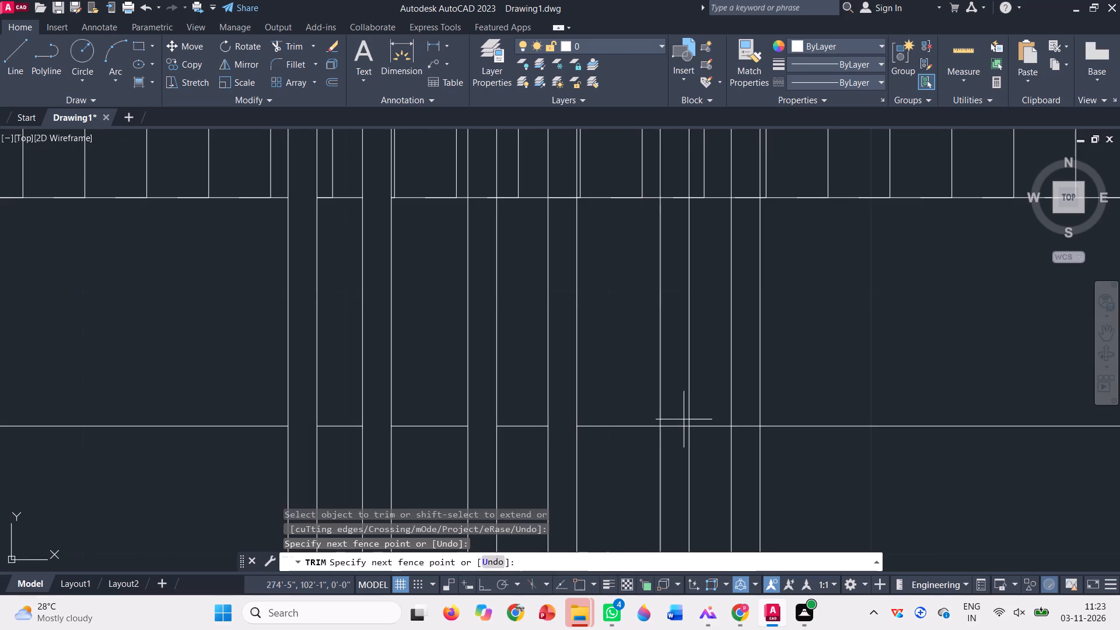
click(678, 436)
click(755, 419)
click(744, 444)
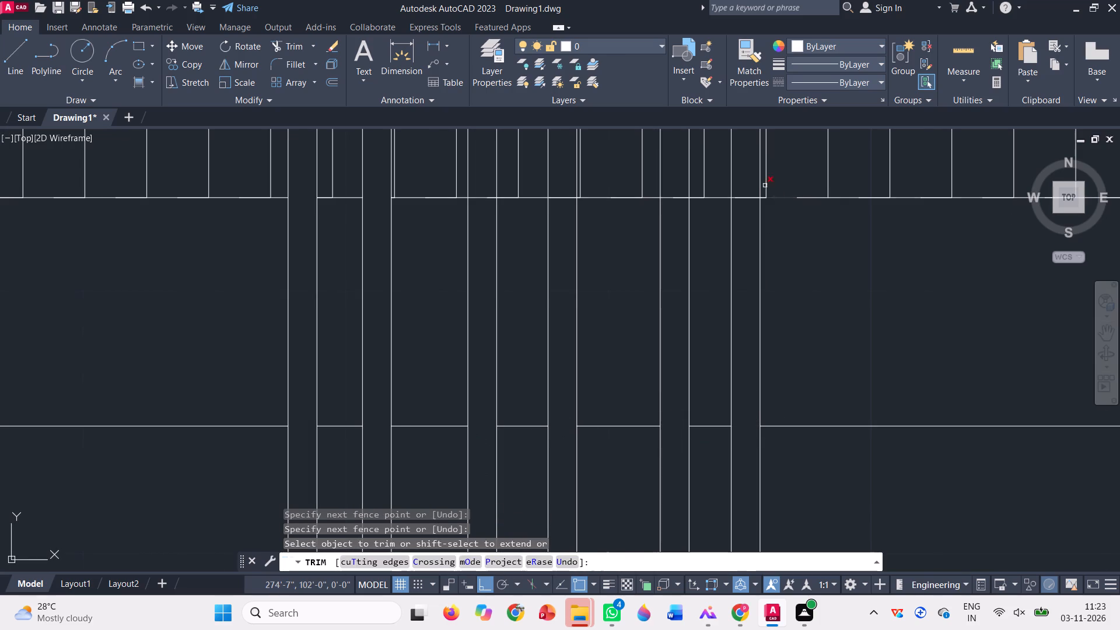
Trim the upper slatted balcony panel's bottom edge out of the remaining four vertical bars in the second elevation.
click(745, 189)
click(746, 219)
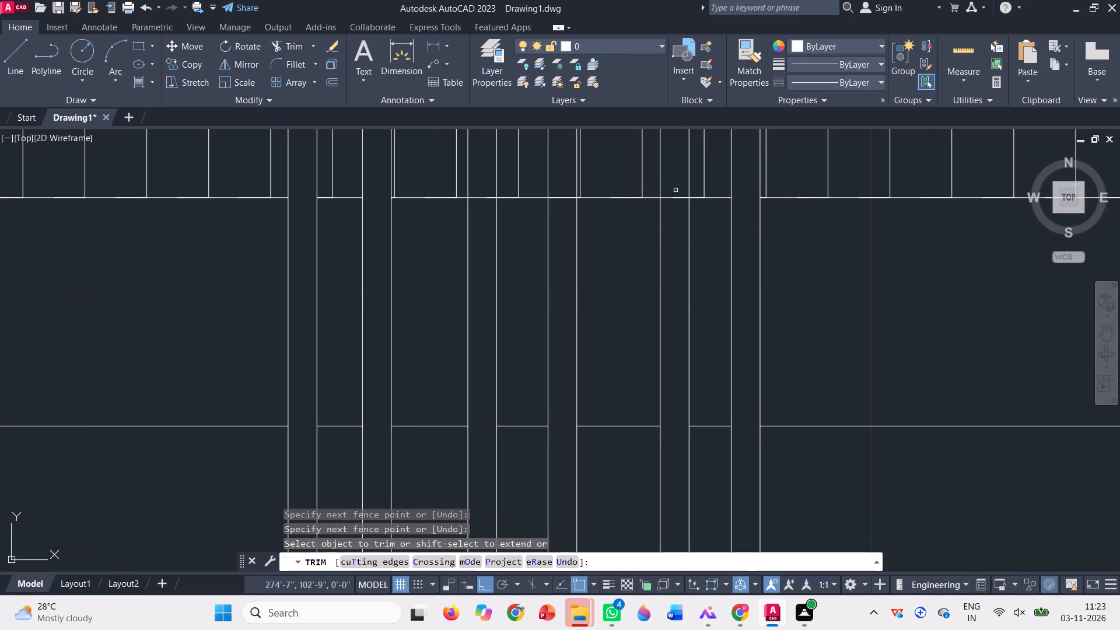
click(675, 190)
click(676, 220)
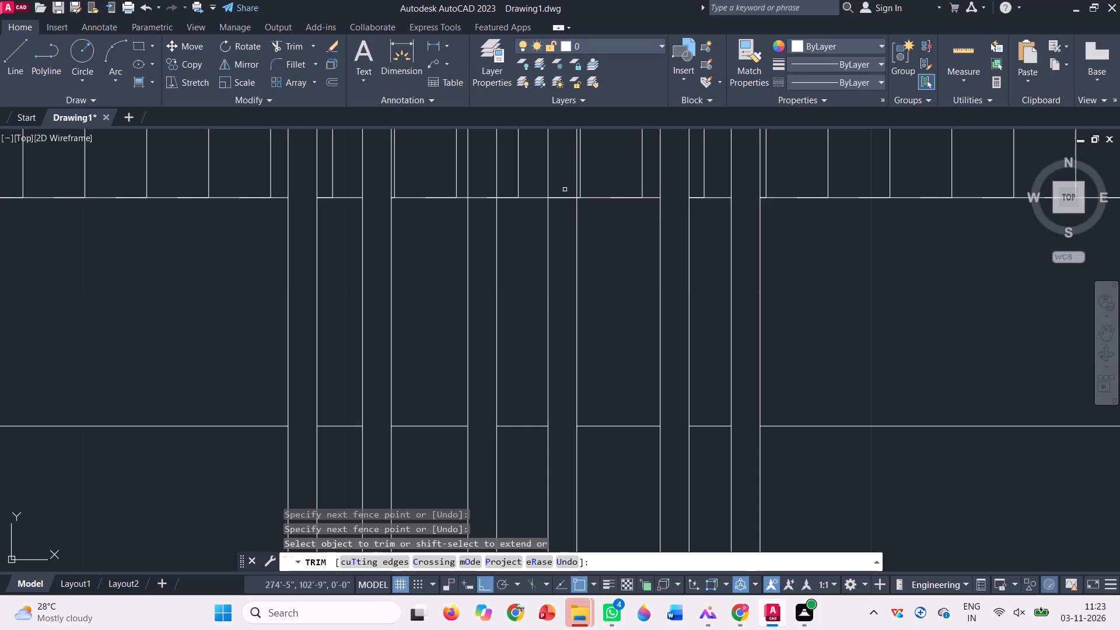
click(565, 190)
click(565, 213)
click(484, 188)
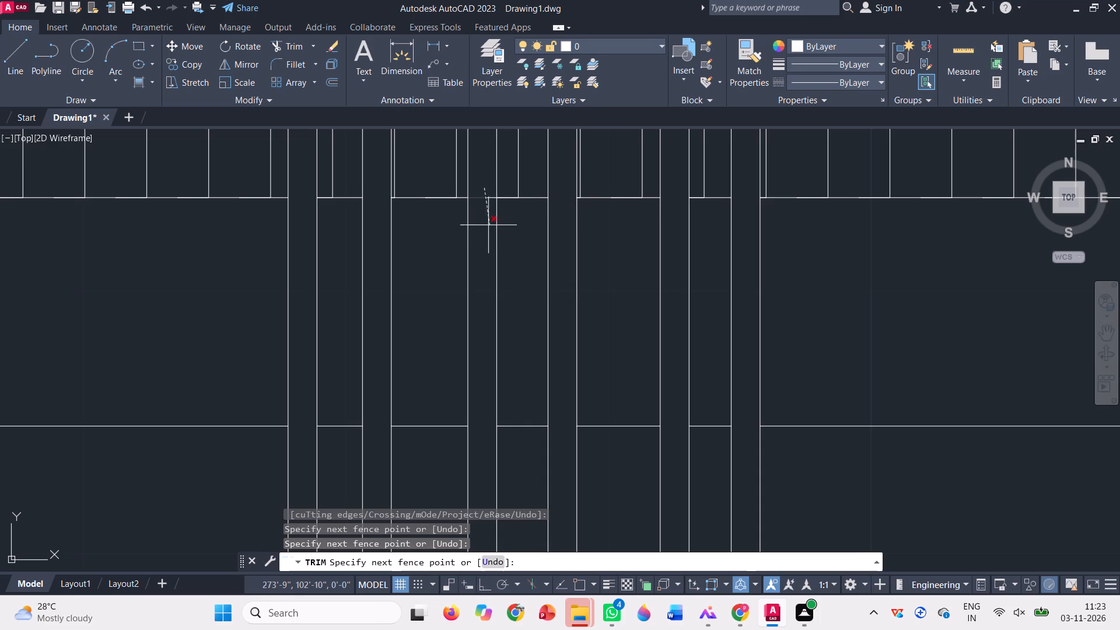
click(482, 226)
click(494, 202)
click(494, 191)
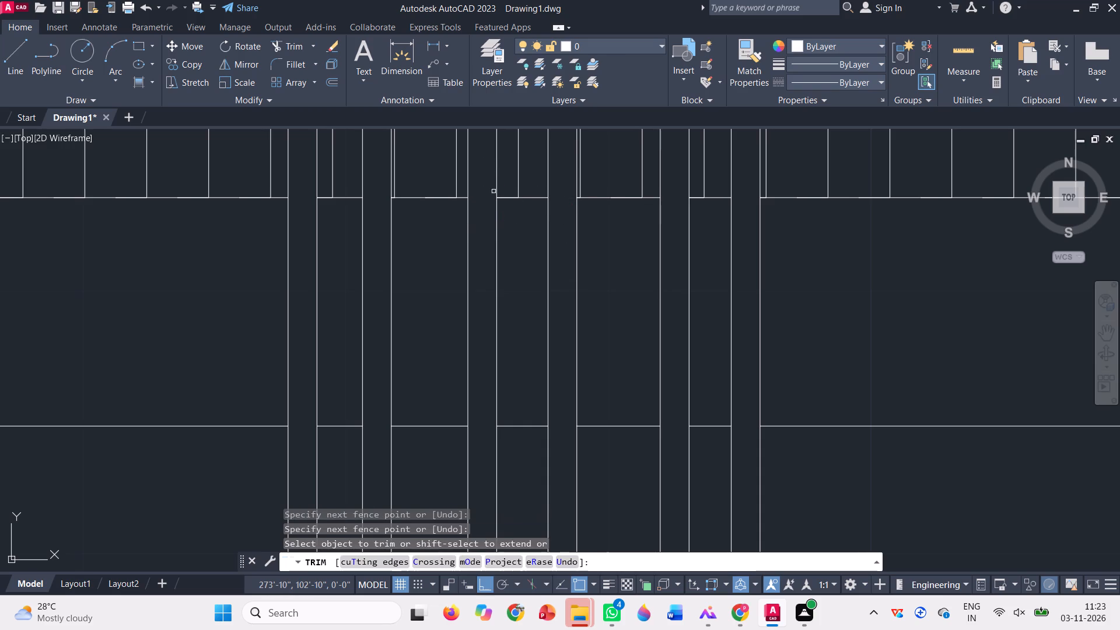
Trim the horizontal lines at the lower slatted balcony panel's top edge out of the first three vertical bars.
scroll(482, 245, down, 6)
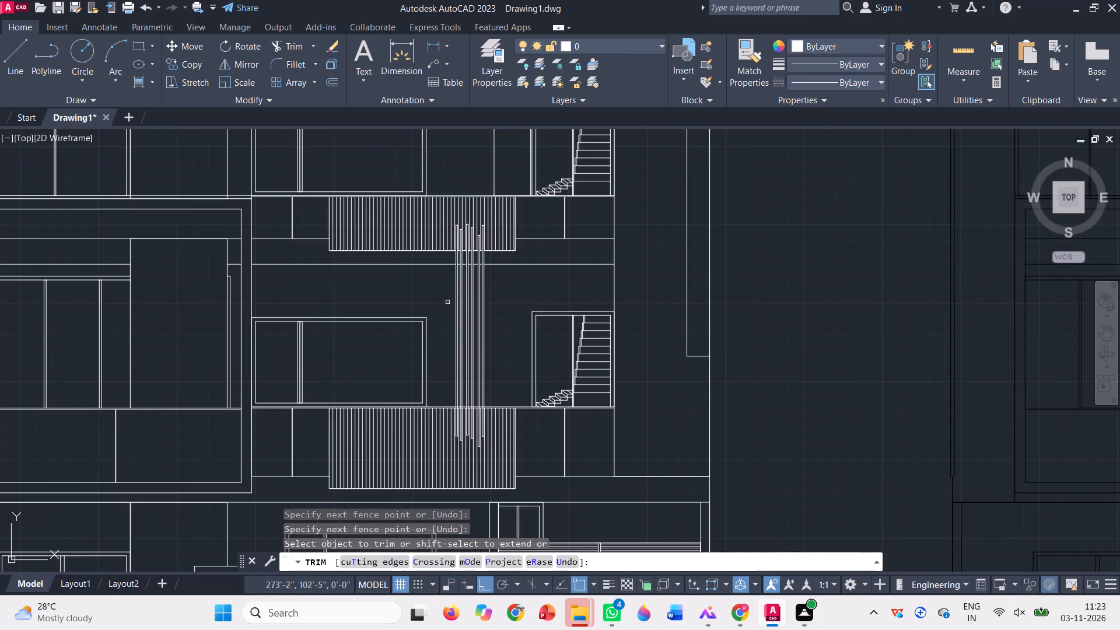
scroll(459, 394, up, 4)
scroll(457, 391, down, 2)
scroll(444, 442, up, 4)
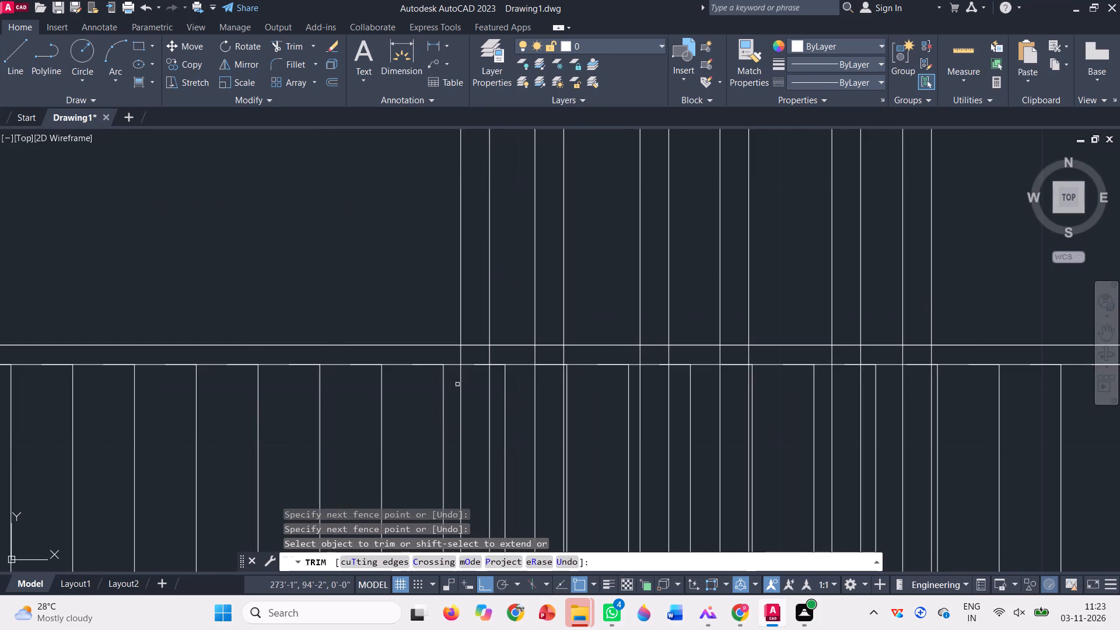
scroll(470, 380, up, 3)
click(510, 350)
click(492, 230)
scroll(467, 316, down, 3)
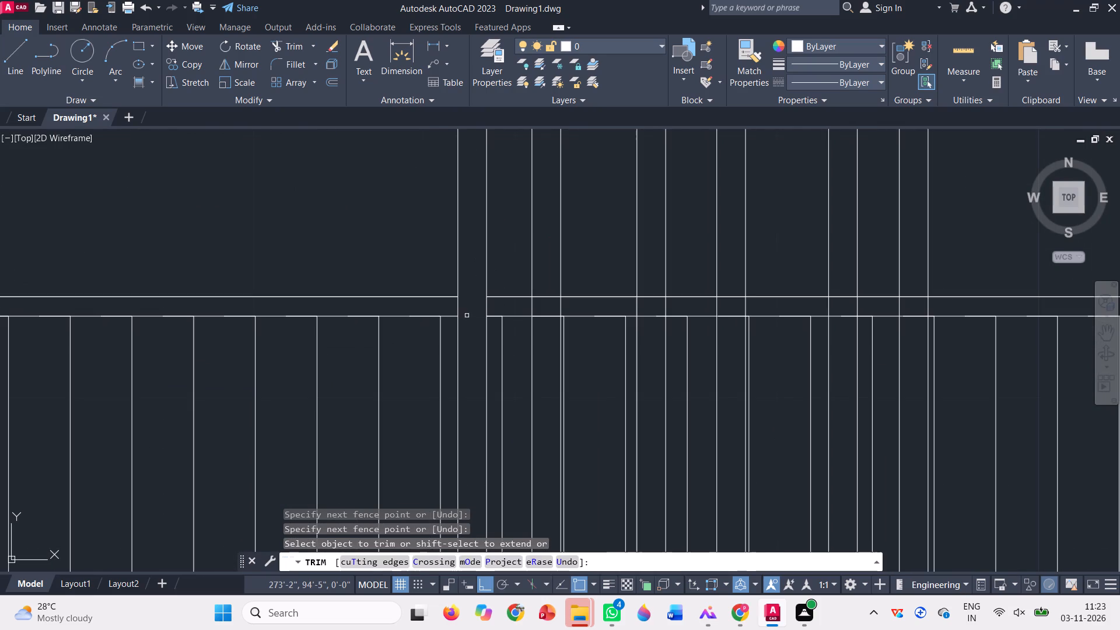
click(548, 326)
click(545, 278)
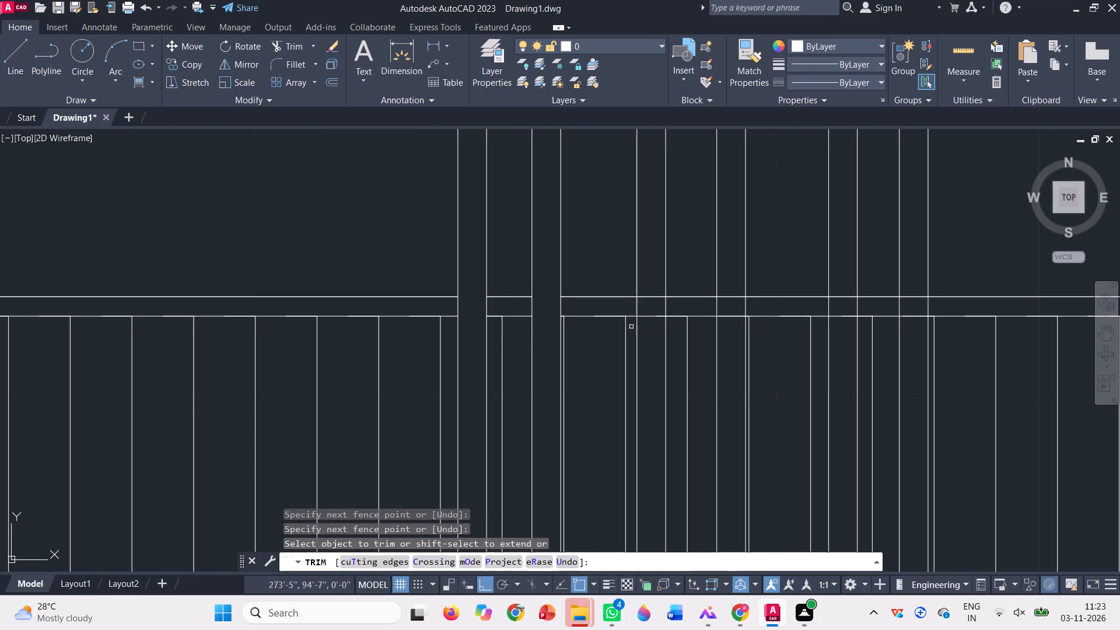
click(649, 323)
click(657, 278)
click(660, 318)
click(657, 311)
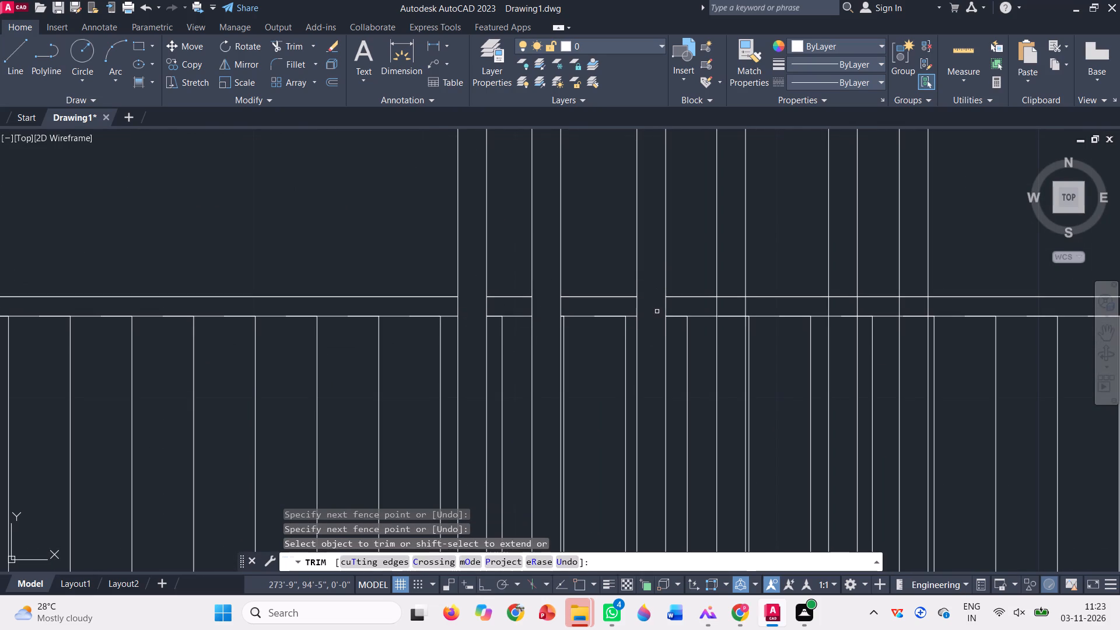
Trim the lower slatted panel's top-edge lines out of the remaining three vertical bars and finish trimming.
click(740, 330)
click(731, 276)
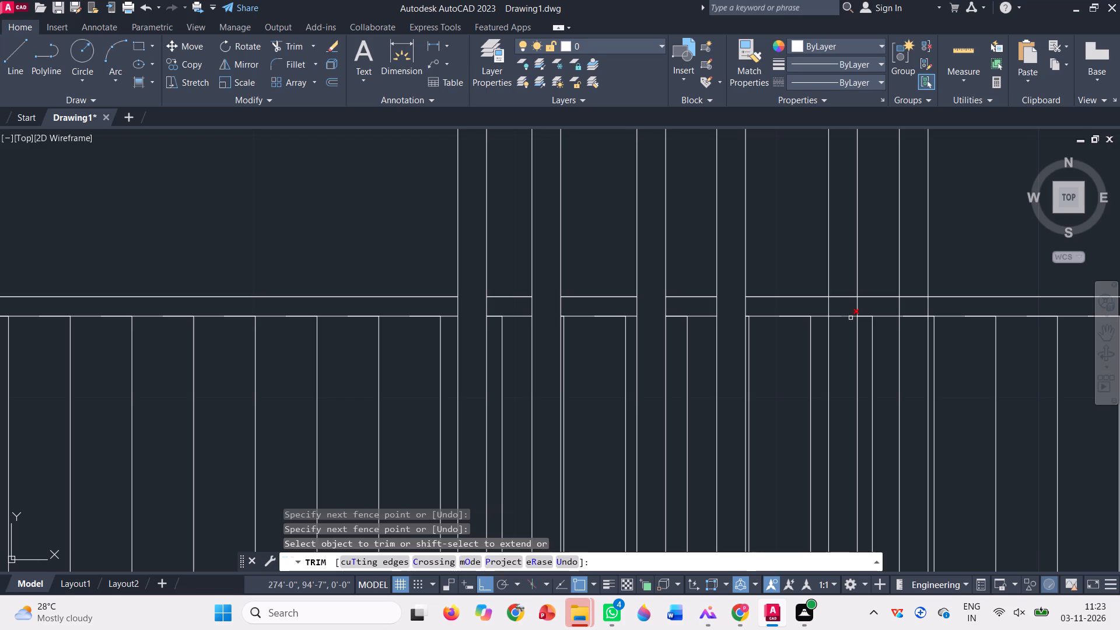
click(848, 328)
click(850, 282)
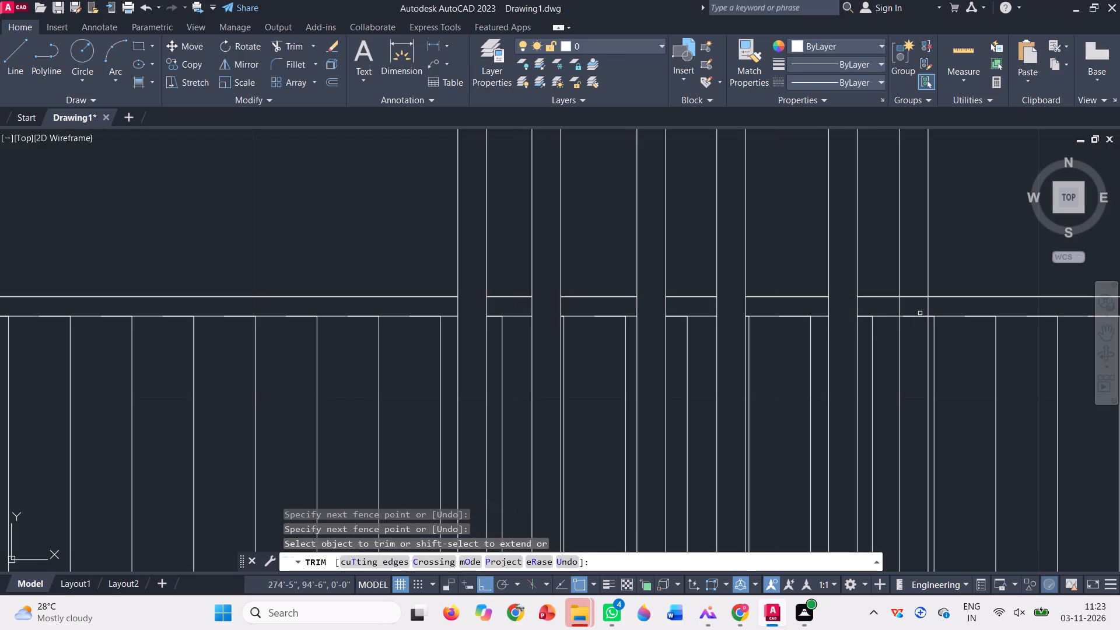
click(920, 327)
click(923, 267)
scroll(774, 333, down, 3)
scroll(629, 335, down, 2)
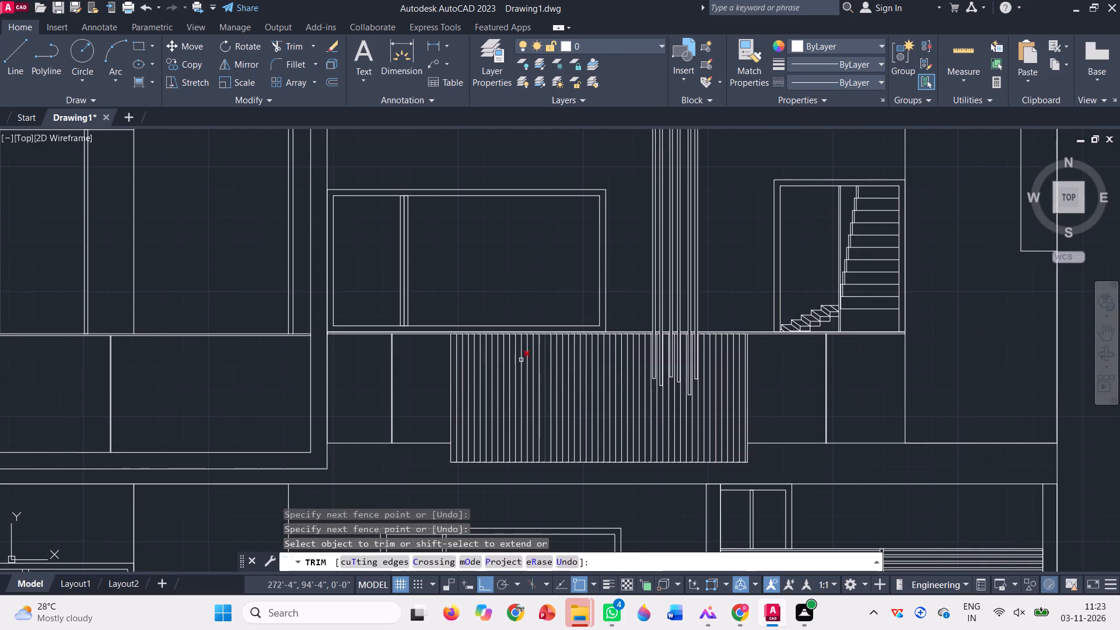
key(Escape)
Erase the entire black copy of the elevation.
scroll(387, 345, down, 5)
click(661, 425)
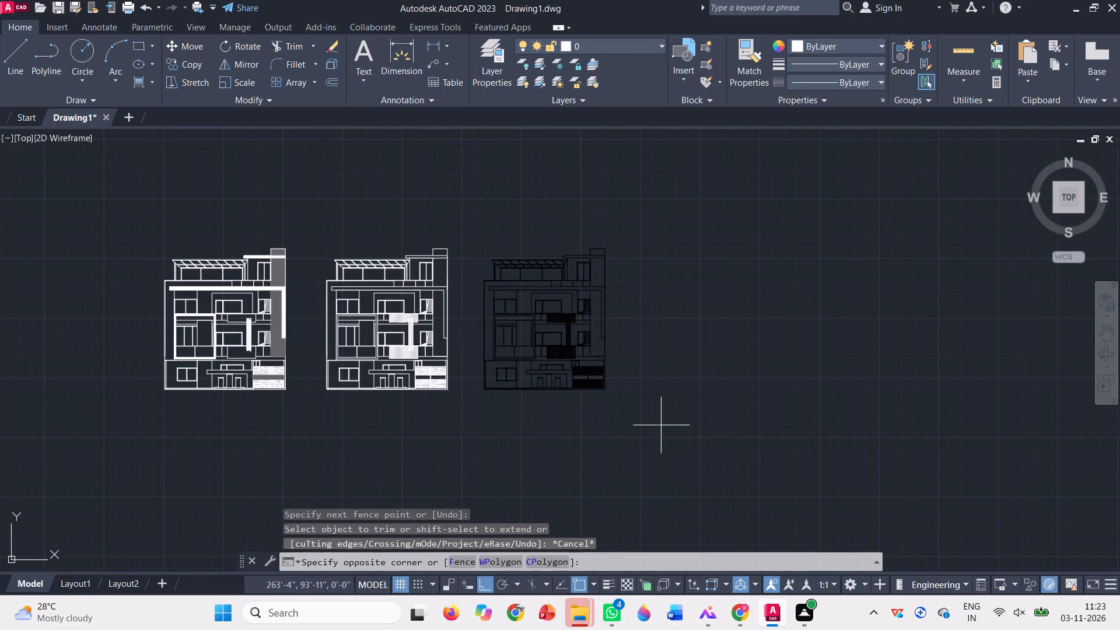
click(473, 231)
key(Delete)
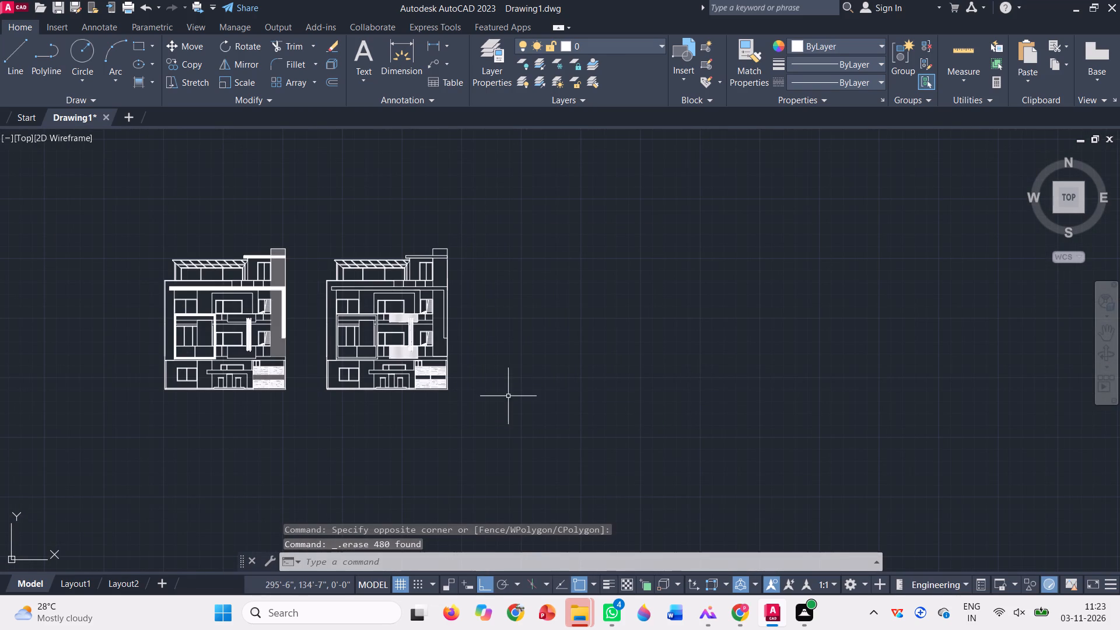
Copy the trimmed second elevation horizontally about 79 ft to its right.
click(496, 408)
click(308, 220)
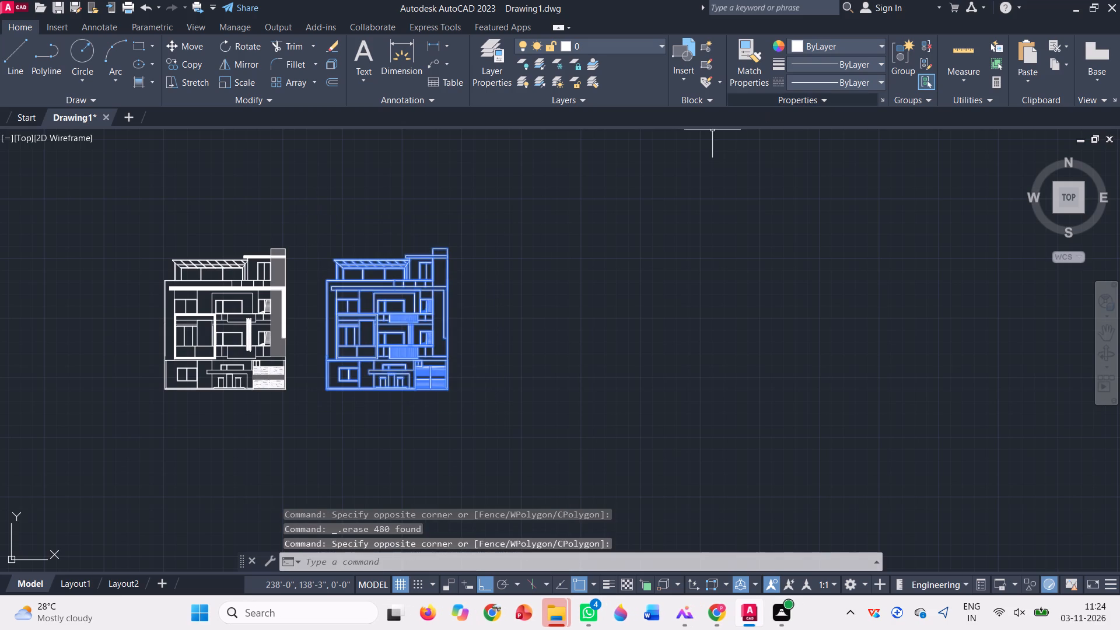
text(co)
key(space)
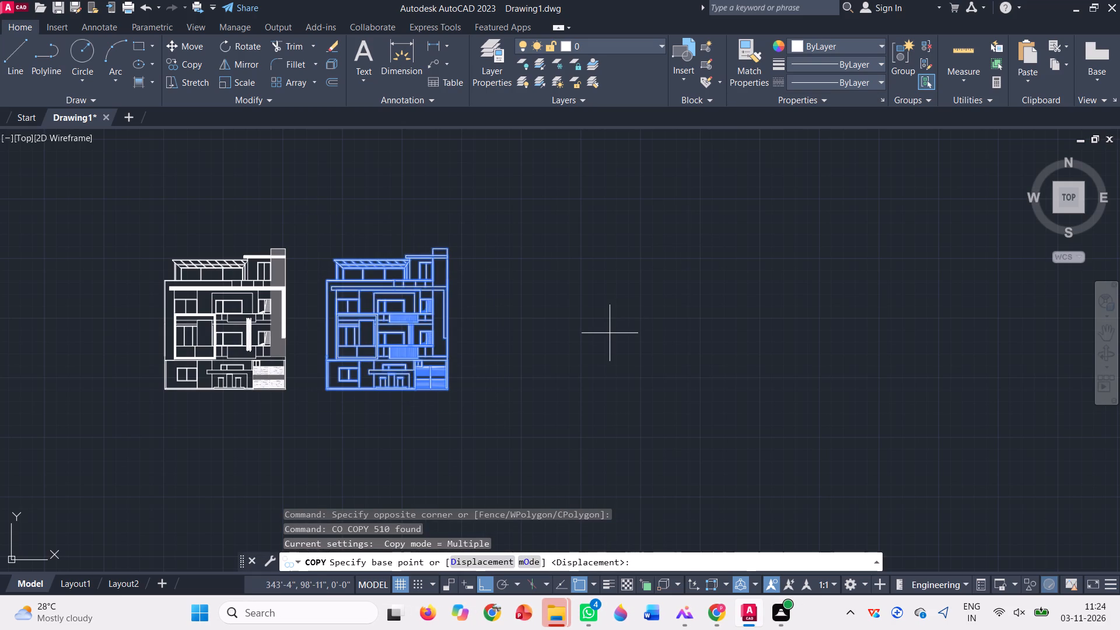
click(443, 379)
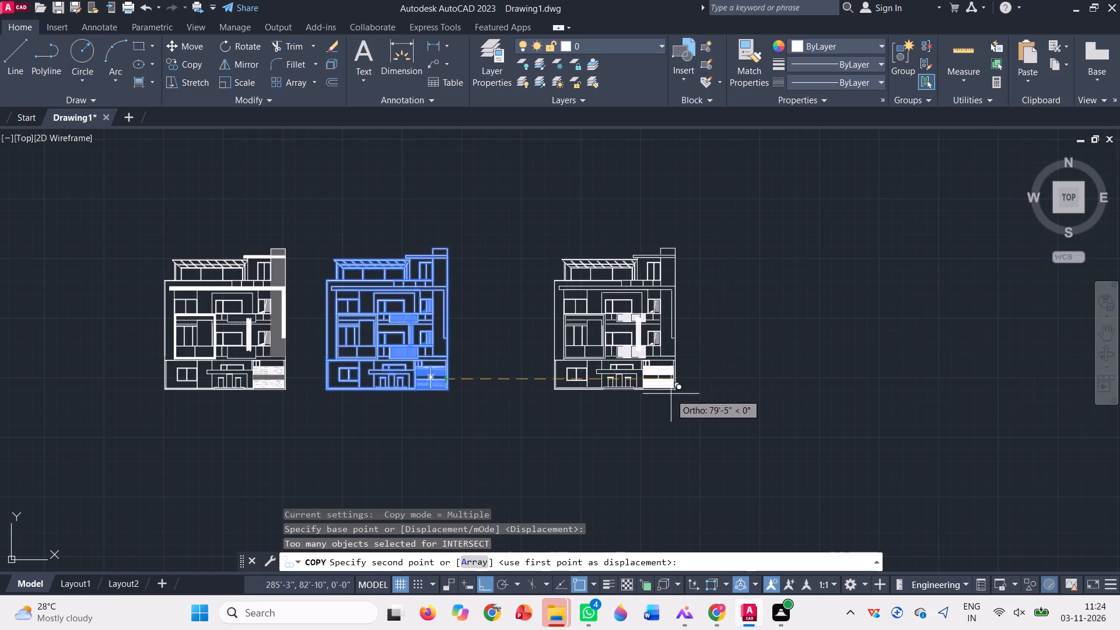
click(670, 394)
key(Escape)
Set the colour of the entire new elevation copy to black 0,0,0 and clear the selection.
click(752, 465)
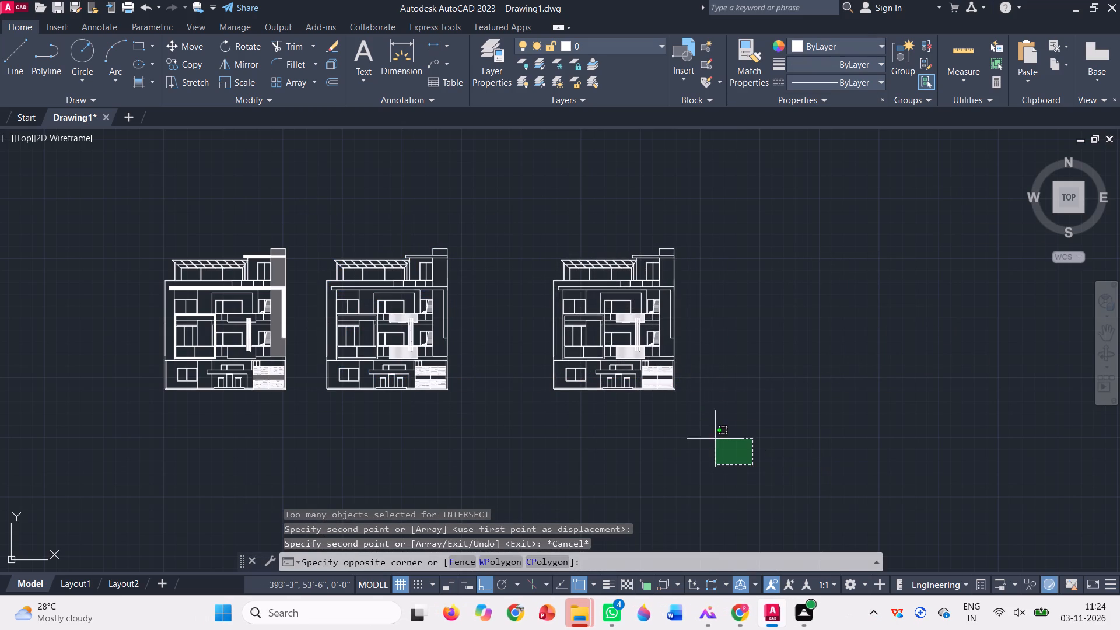
click(533, 236)
click(849, 48)
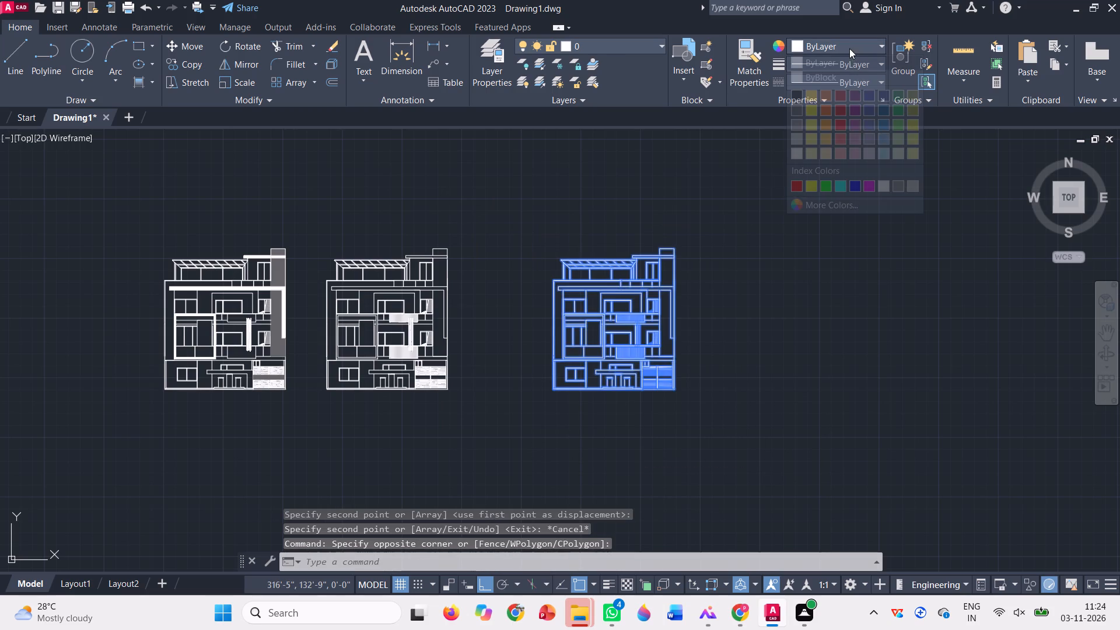
click(796, 90)
click(754, 330)
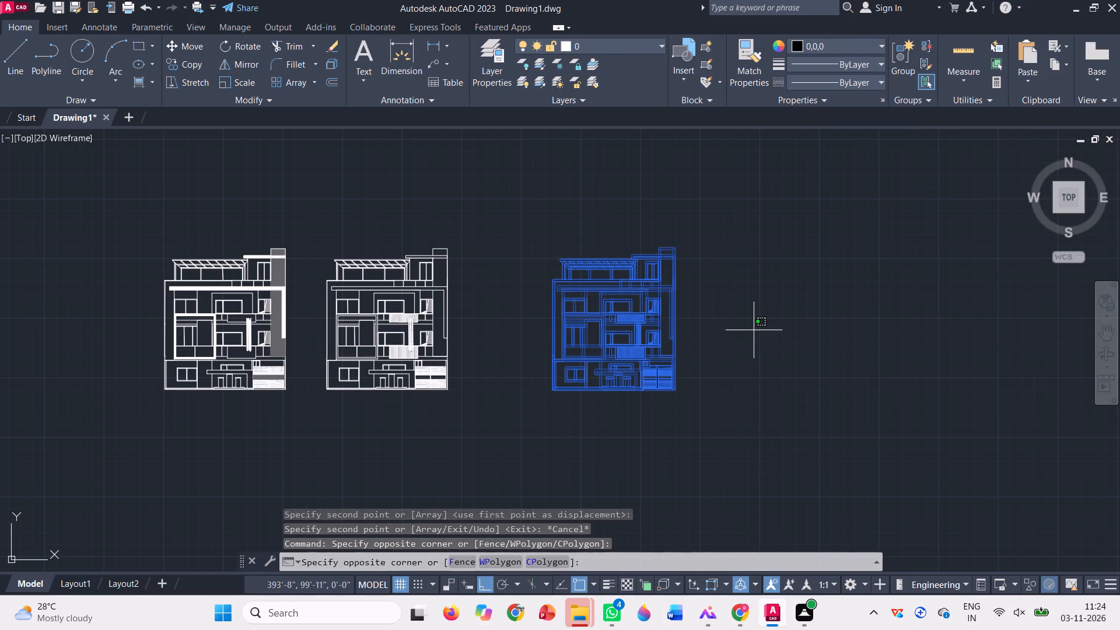
key(Escape)
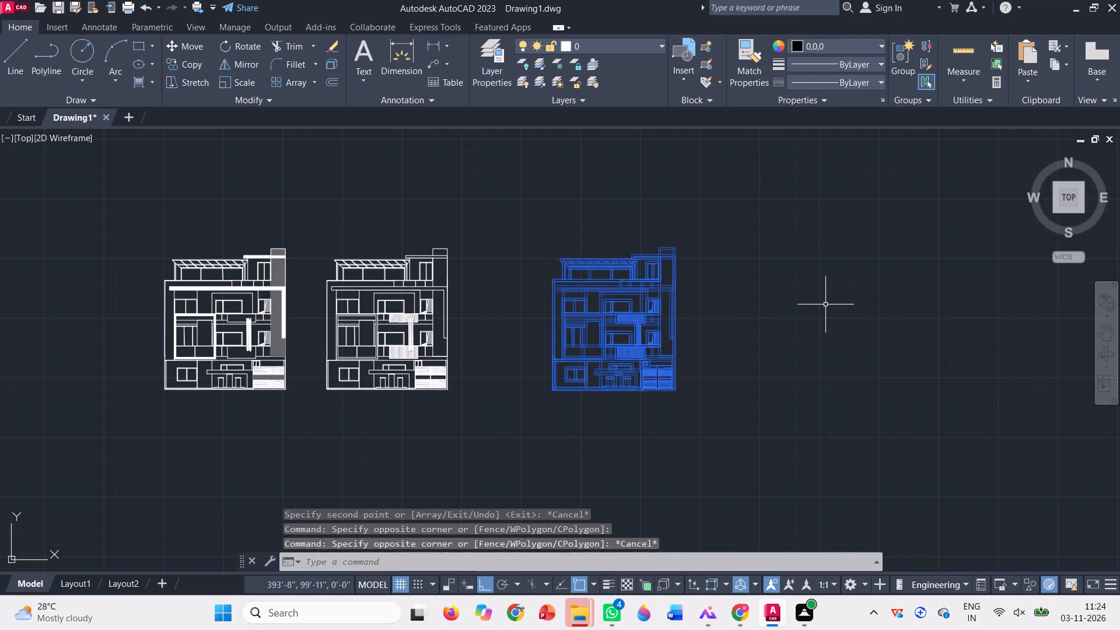
key(Escape)
Start a solid hatch in light grey 147,149,152 and fill the sloped ramp strip beneath the original elevation's slatted gate.
scroll(140, 323, up, 2)
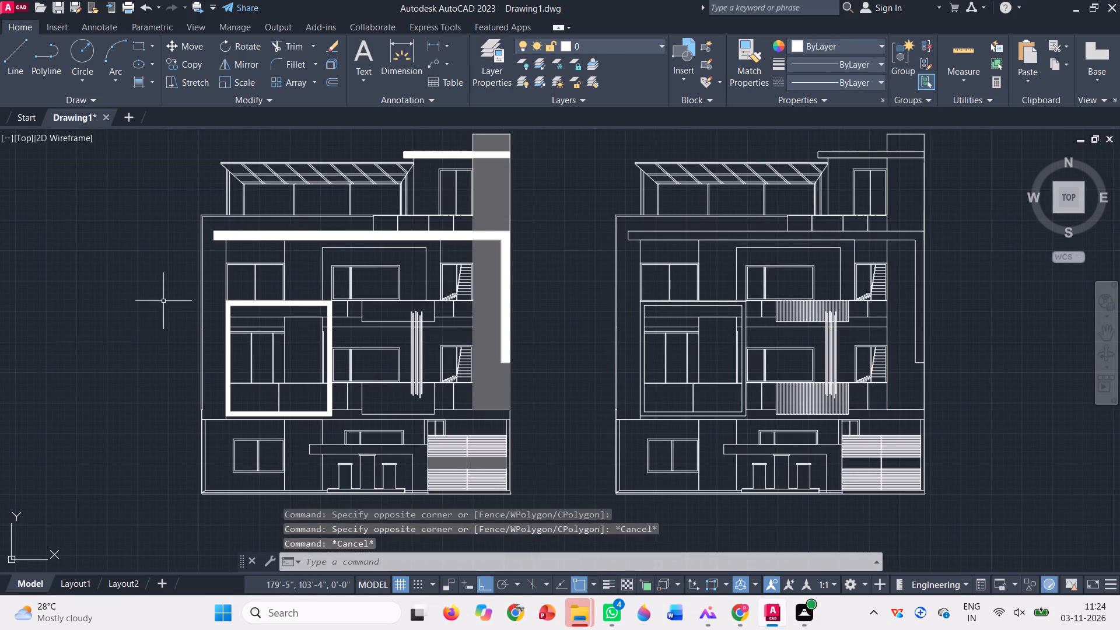
click(137, 88)
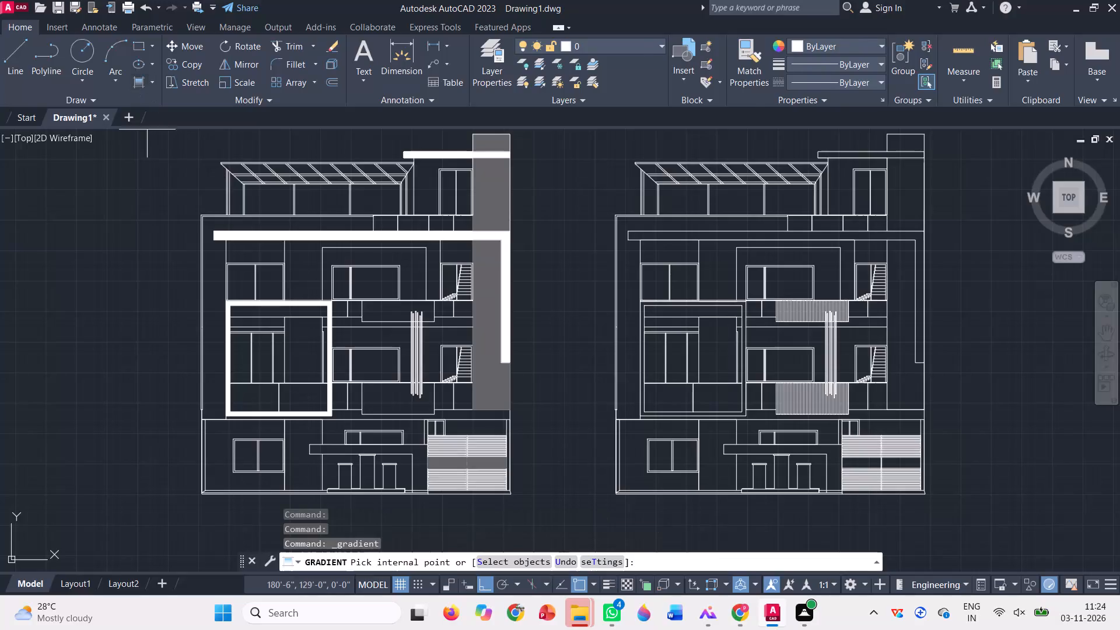
scroll(125, 55, up, 15)
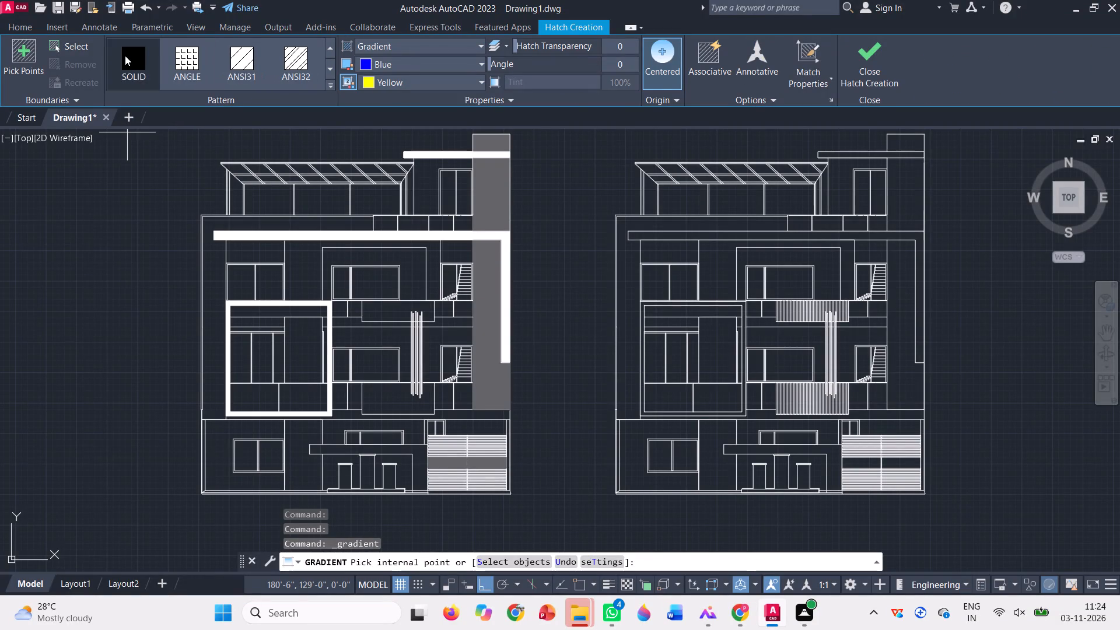
click(125, 55)
click(444, 61)
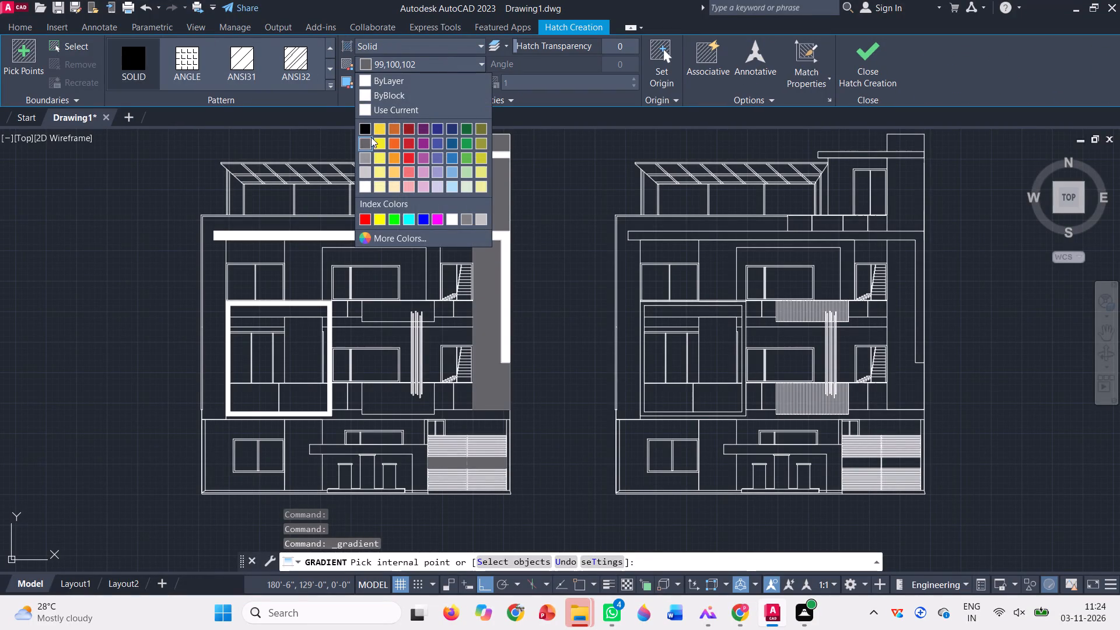
click(361, 159)
scroll(444, 504, up, 4)
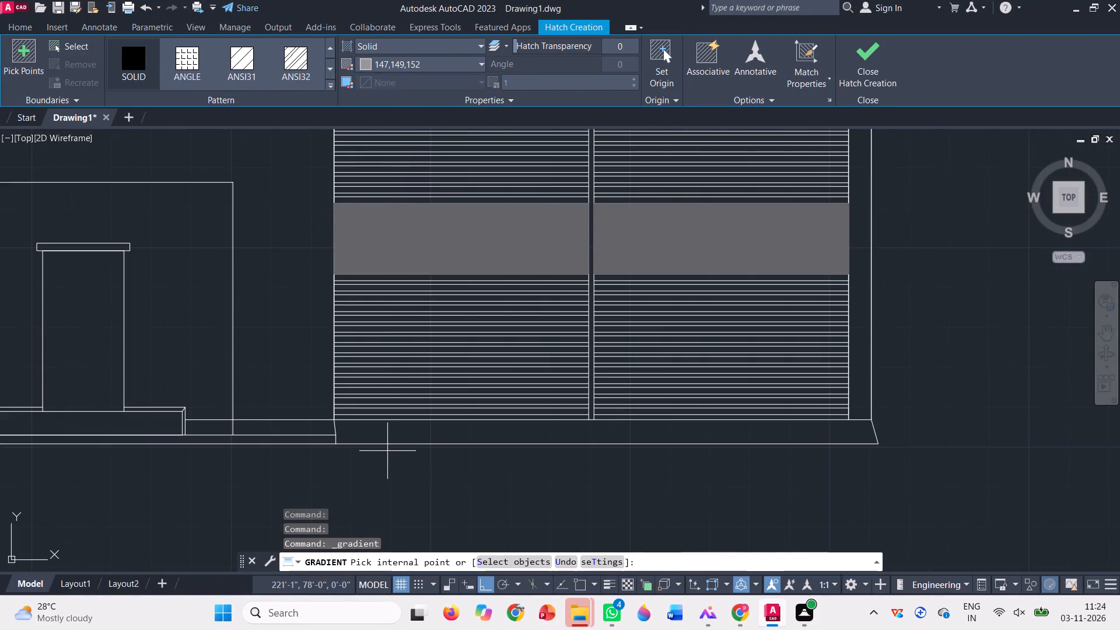
click(384, 442)
Add the front face of the low step beneath the original's three entrance pillars to the grey 147,149,152 solid hatch.
scroll(473, 461, down, 3)
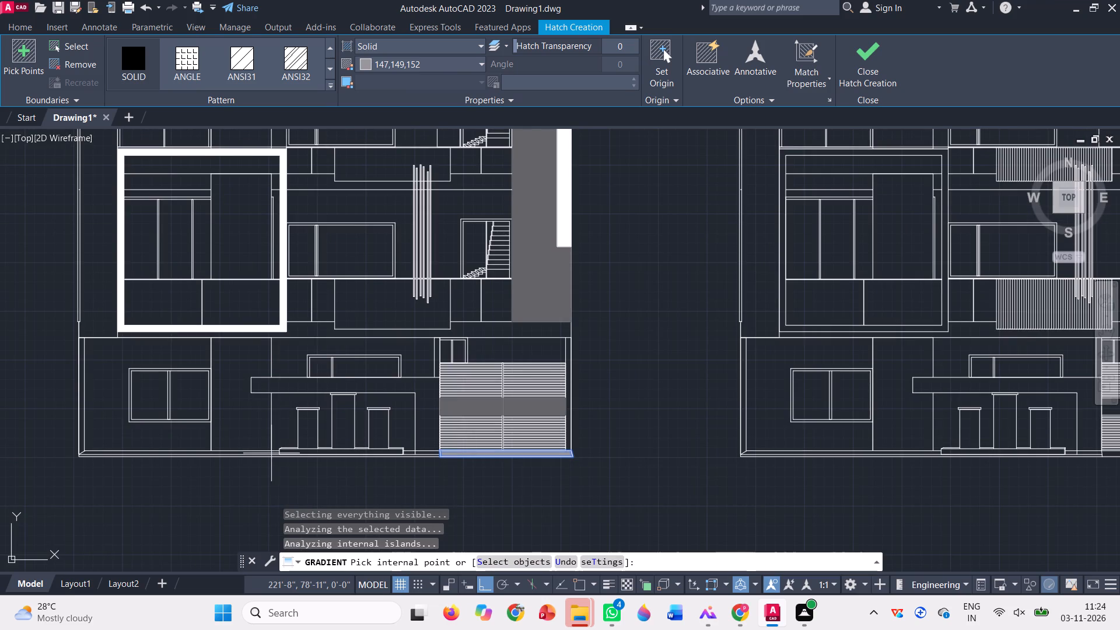
scroll(273, 455, up, 6)
click(301, 450)
scroll(292, 445, up, 2)
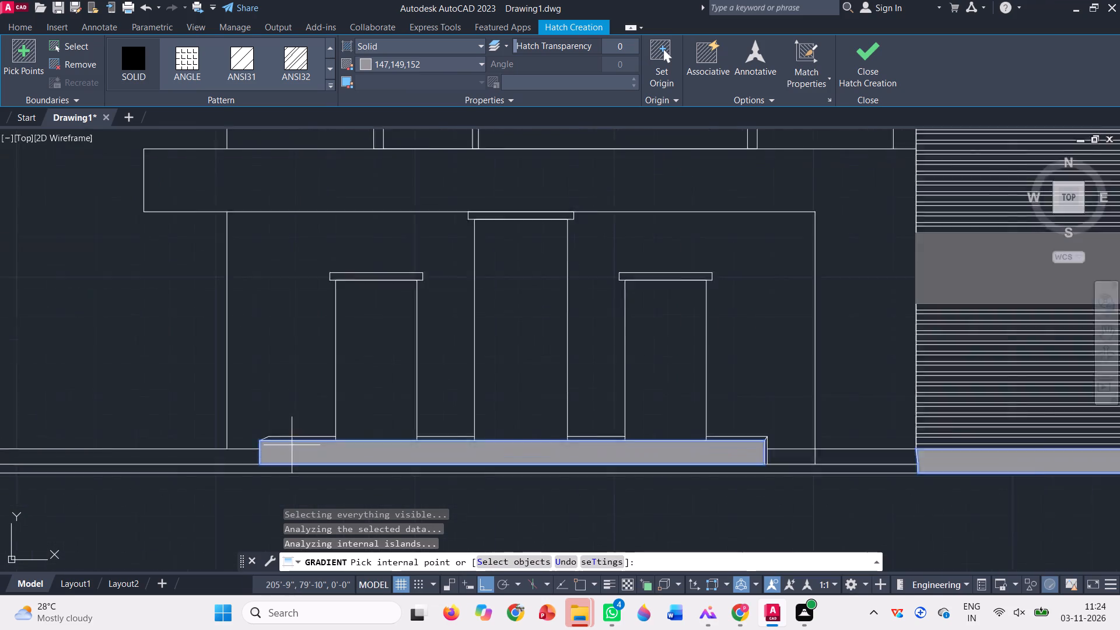
Add the low entrance step's thin top strips between the pillars and its narrow end face to the grey 147,149,152 solid hatch.
scroll(292, 445, up, 2)
click(278, 421)
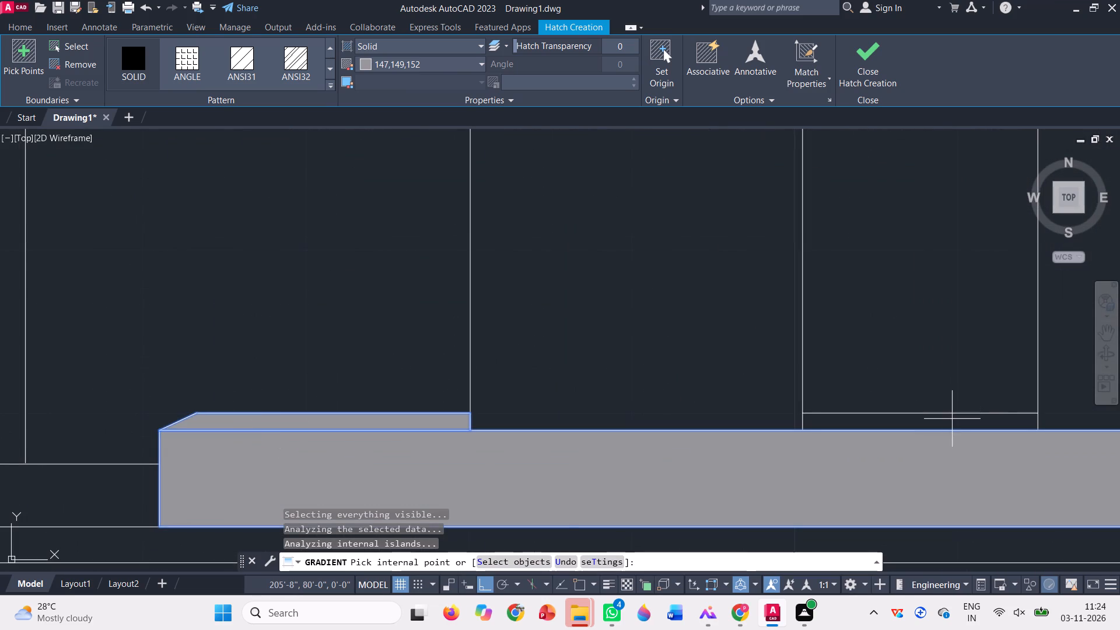
click(952, 419)
scroll(176, 376, down, 5)
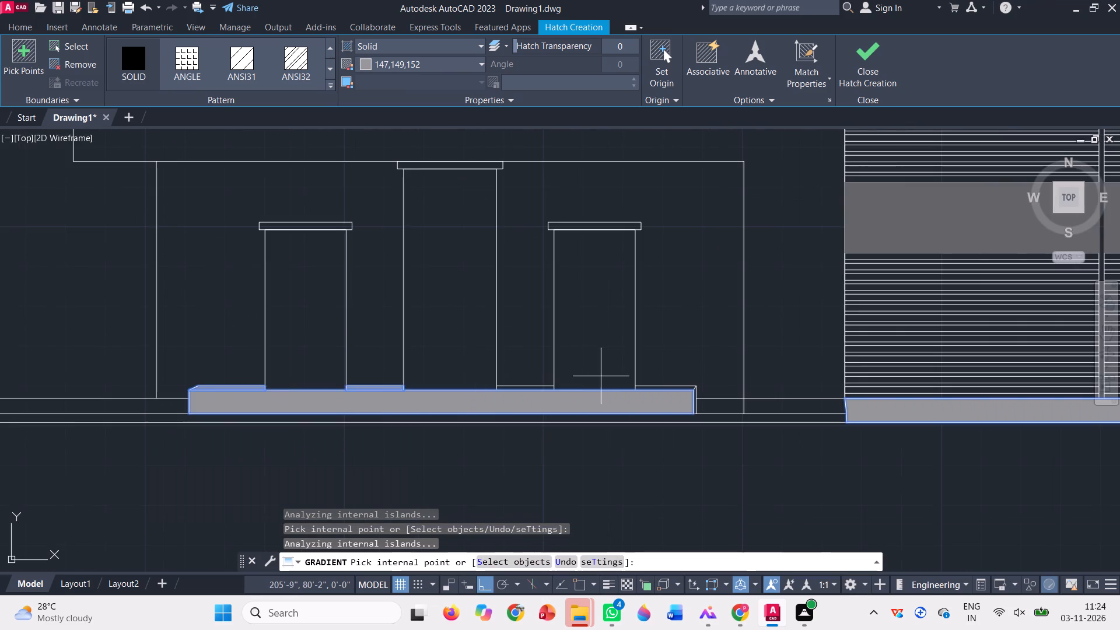
scroll(601, 376, up, 3)
click(372, 428)
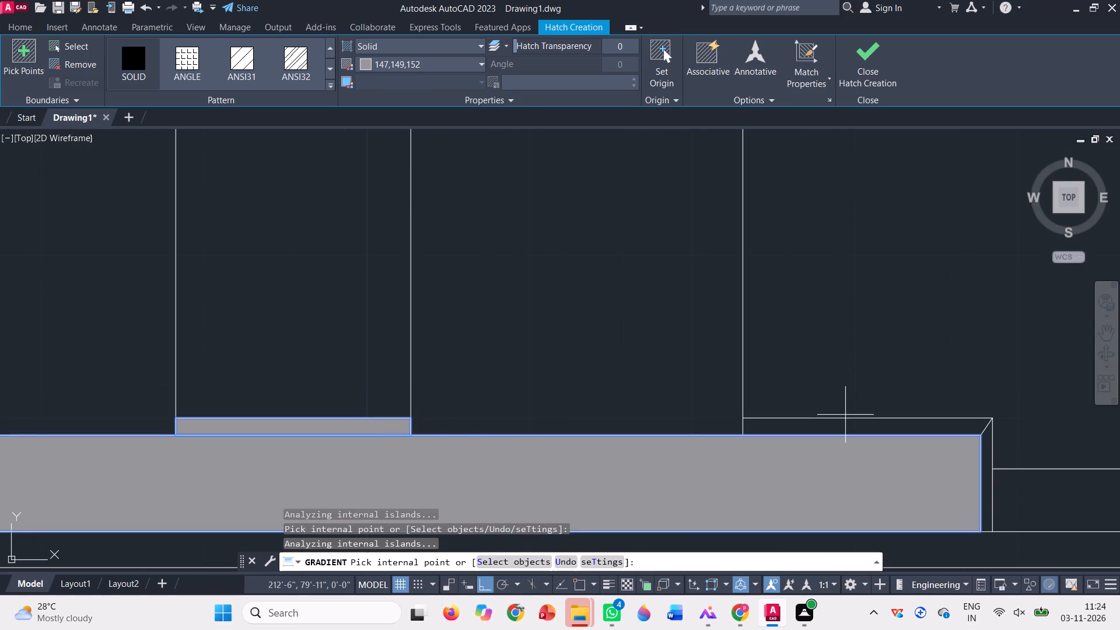
click(845, 424)
click(986, 477)
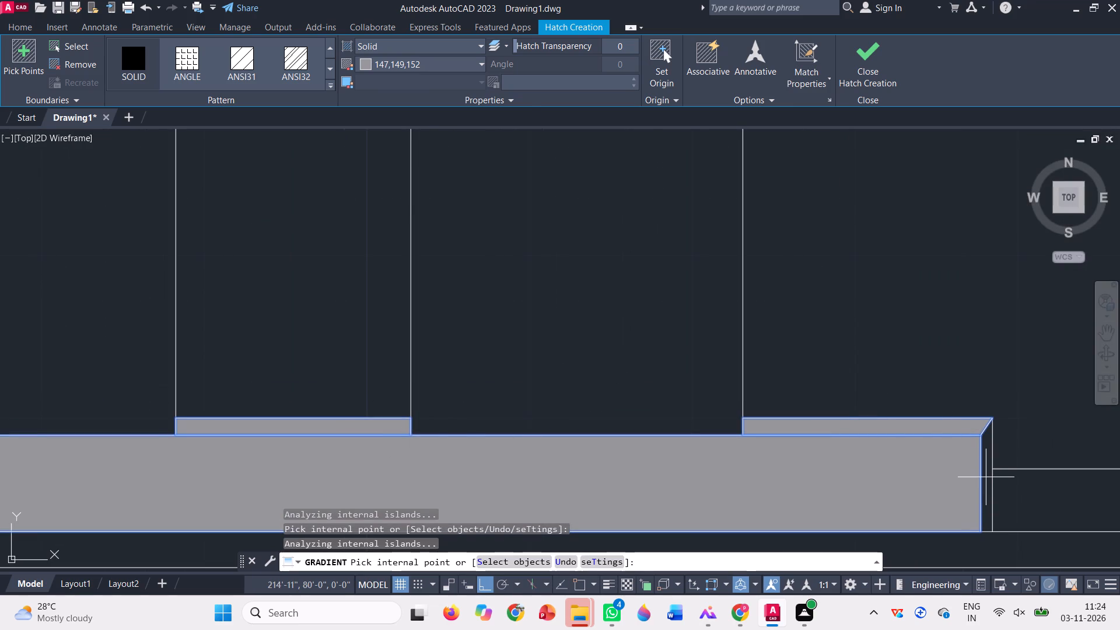
Fill the original elevation's base plinth strip with the same grey, on both sides of the entrance step up to the gate ramp.
scroll(888, 467, down, 9)
scroll(768, 509, down, 1)
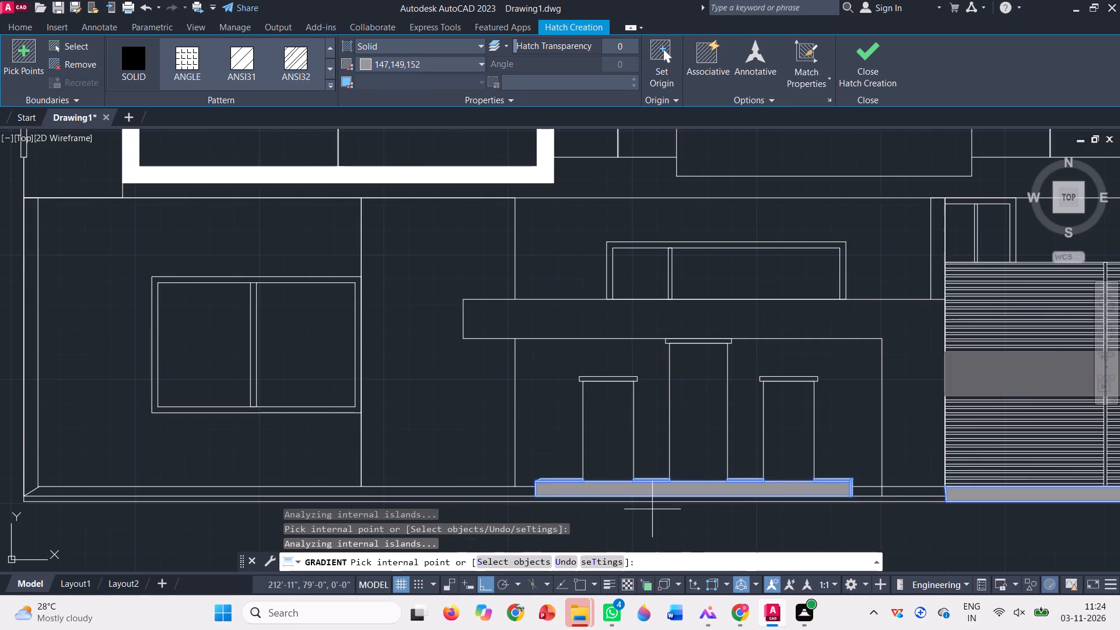
scroll(651, 509, down, 1)
scroll(470, 450, down, 1)
scroll(384, 475, up, 3)
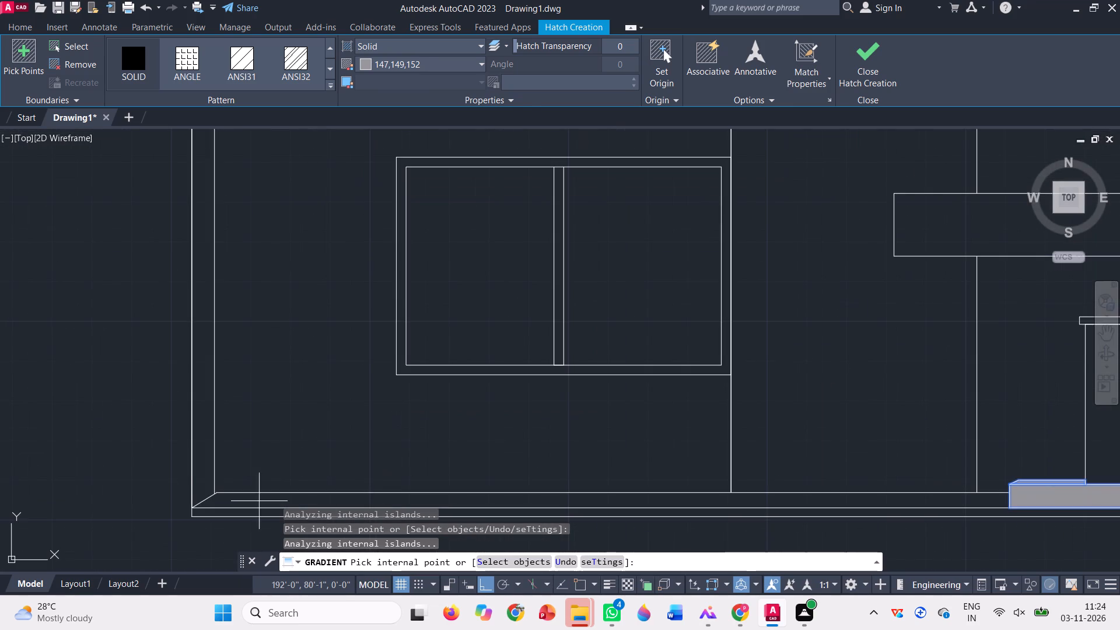
click(258, 501)
scroll(244, 472, down, 9)
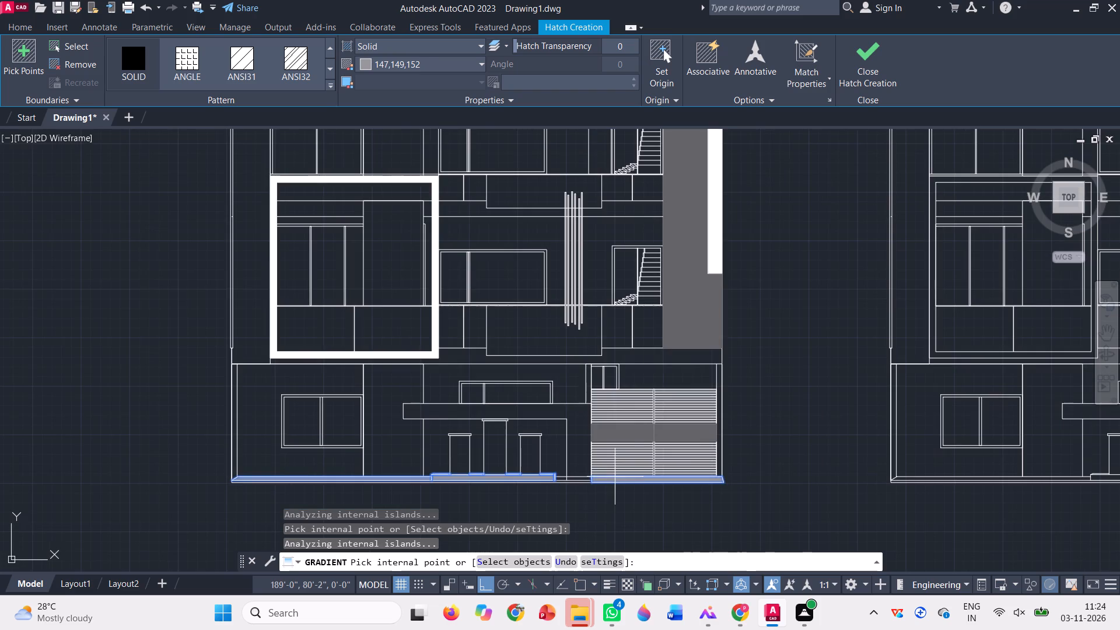
scroll(583, 467, up, 4)
scroll(482, 481, down, 2)
scroll(489, 509, up, 3)
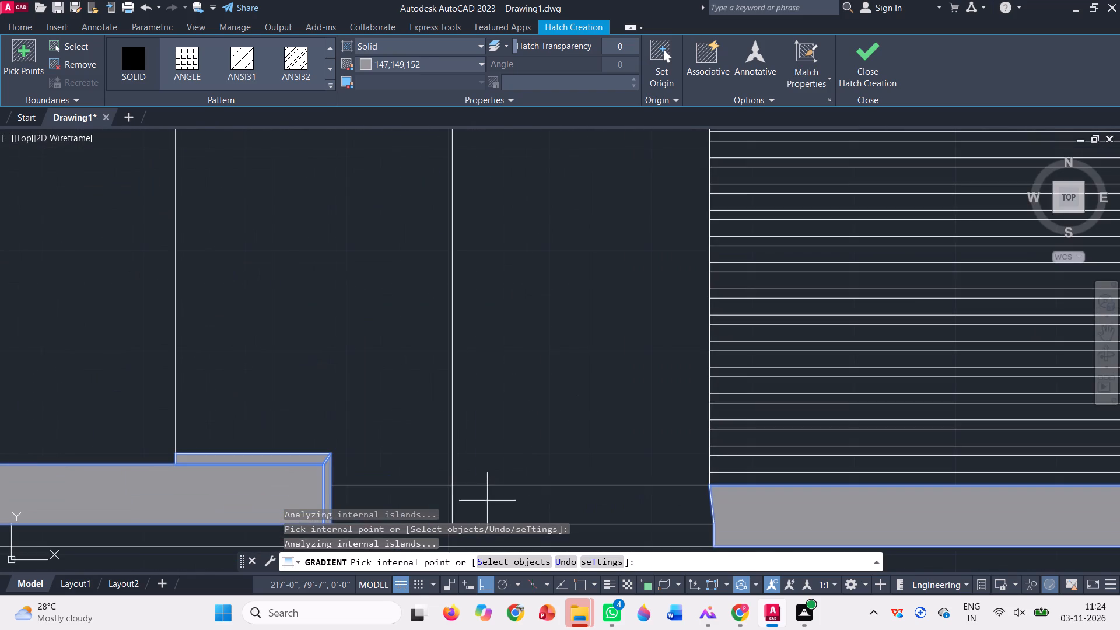
click(486, 498)
scroll(480, 485, down, 2)
click(444, 495)
scroll(465, 486, down, 1)
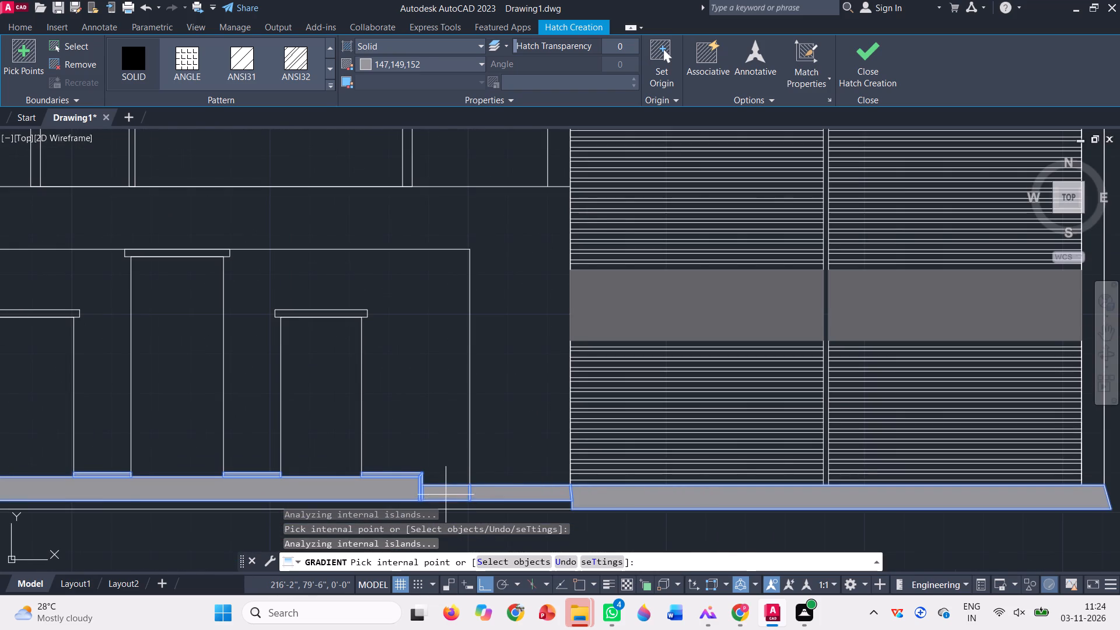
Add the long top beam of the original elevation's rooftop pergola to the grey solid hatch.
scroll(465, 486, down, 5)
scroll(352, 456, up, 2)
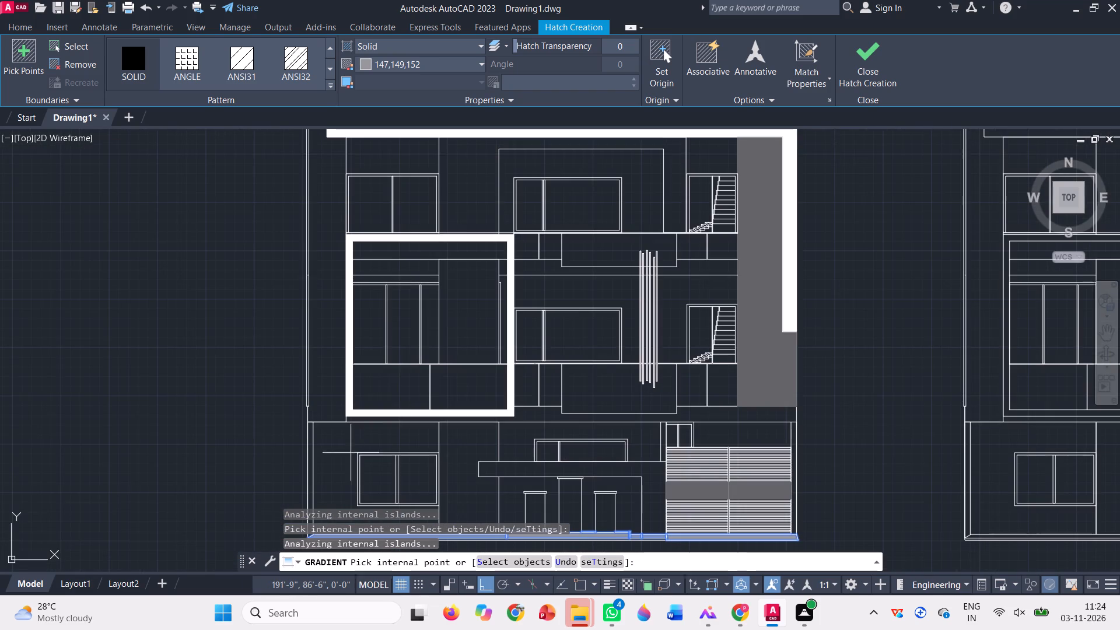
scroll(346, 449, down, 1)
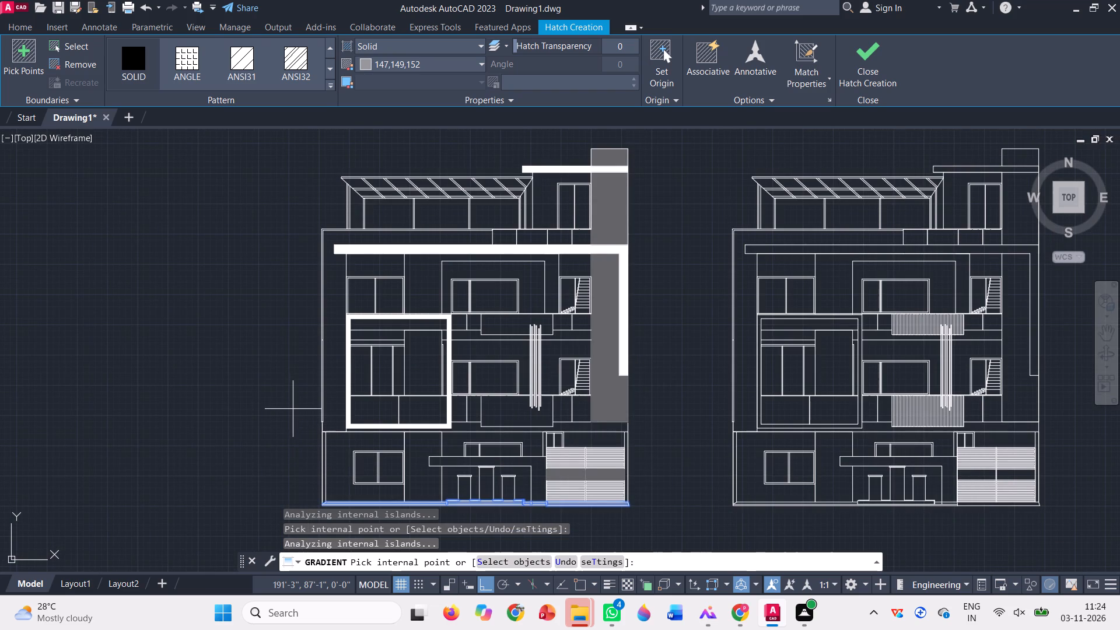
scroll(432, 142, up, 3)
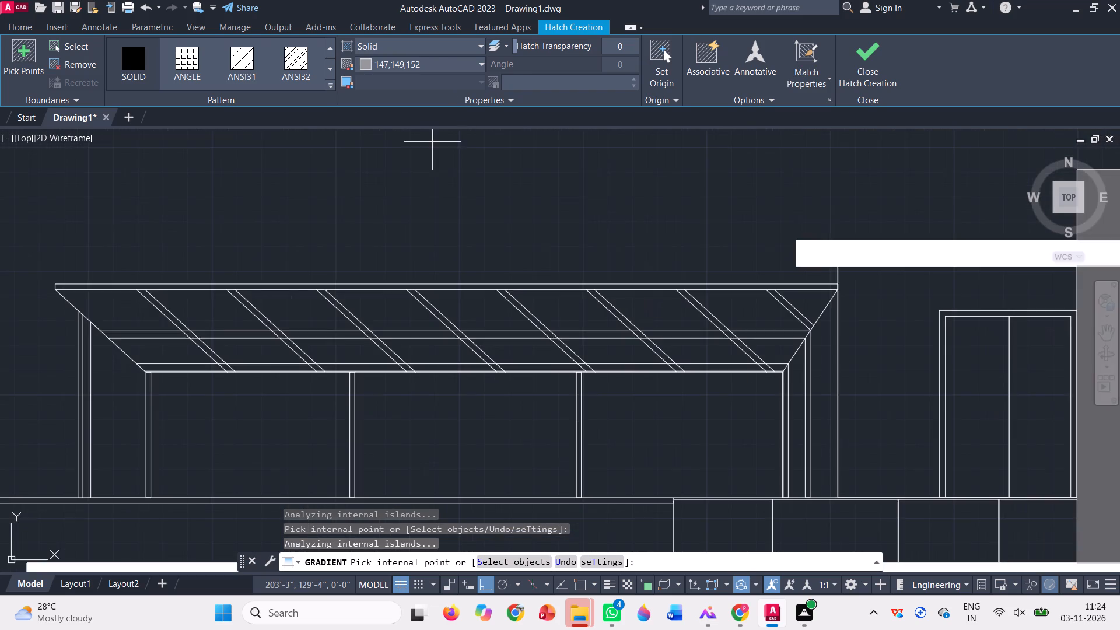
scroll(81, 295, up, 3)
click(89, 254)
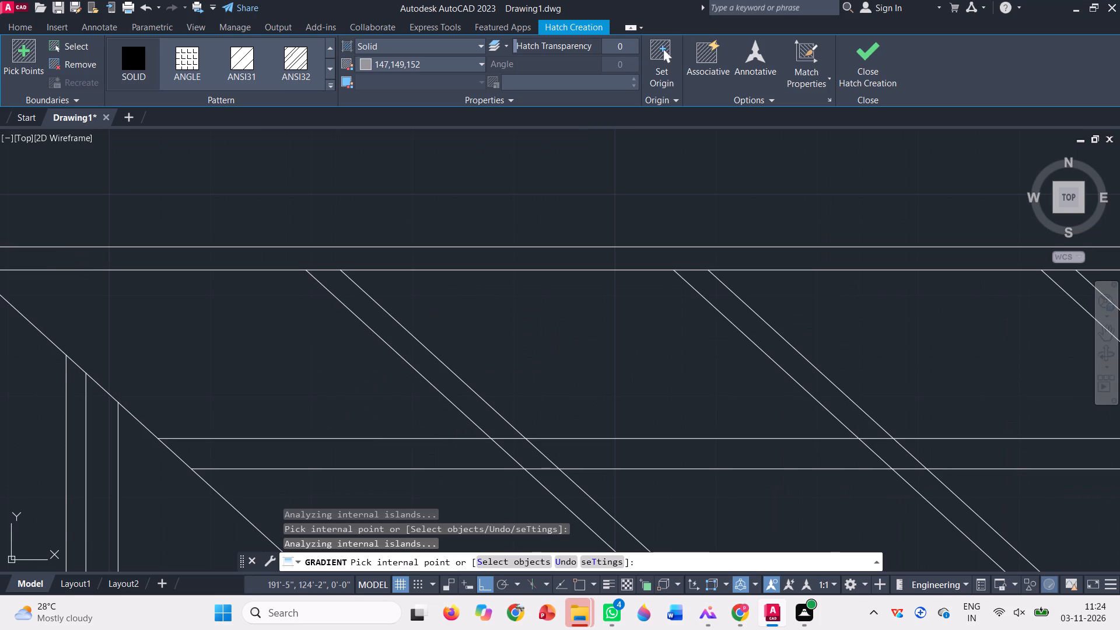
Fill every segment of the pergola's leftmost sloping rafter with the grey hatch, from the top beam to the lower edge.
scroll(118, 301, down, 4)
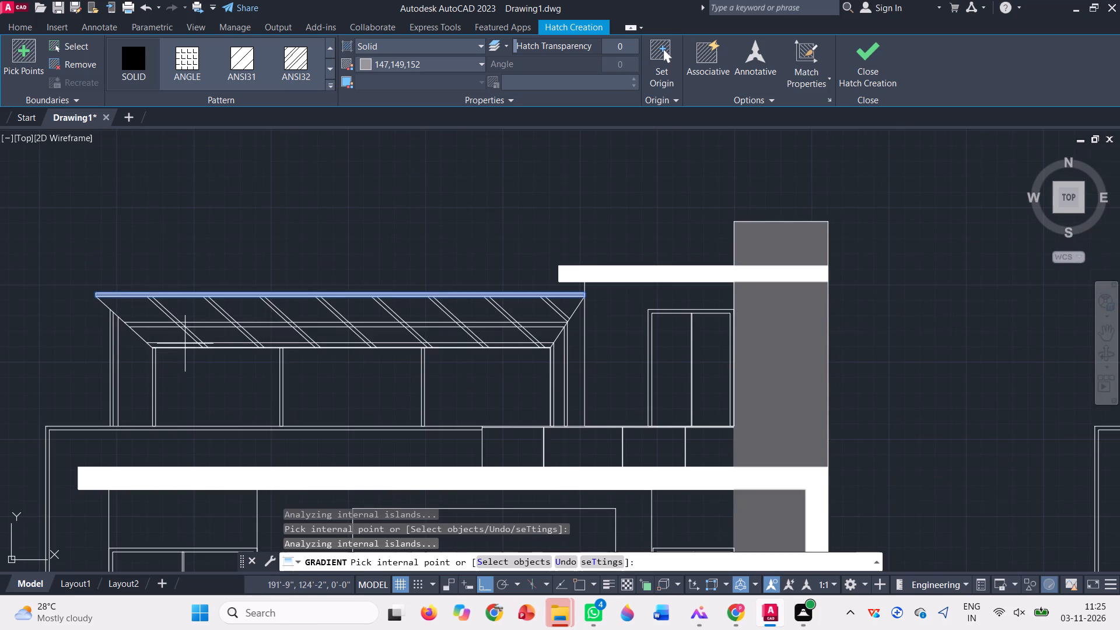
scroll(170, 318, up, 3)
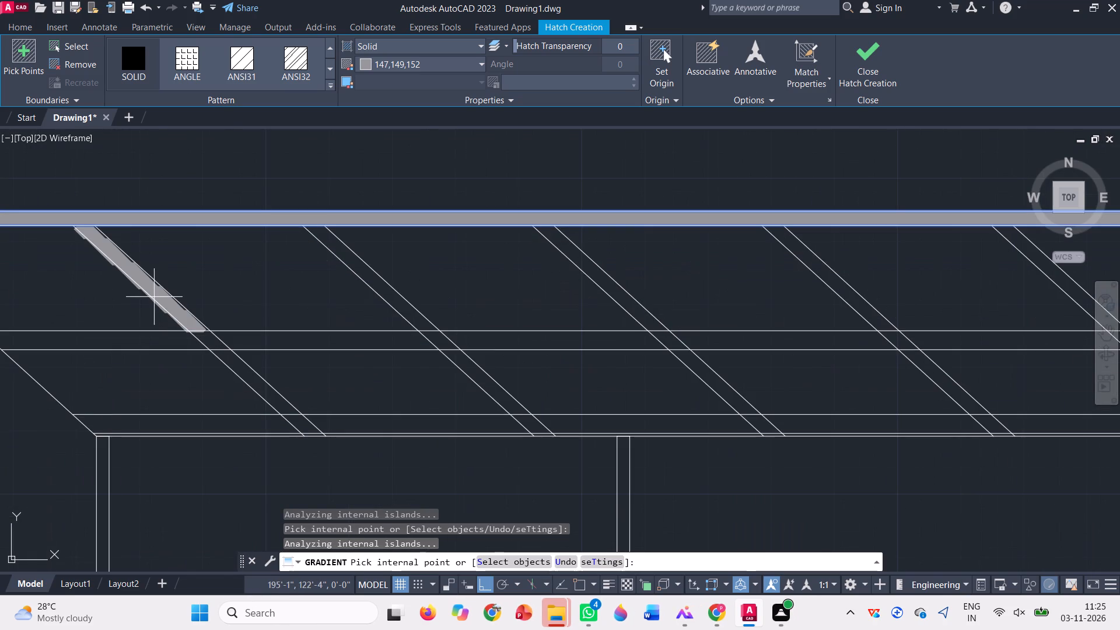
click(154, 297)
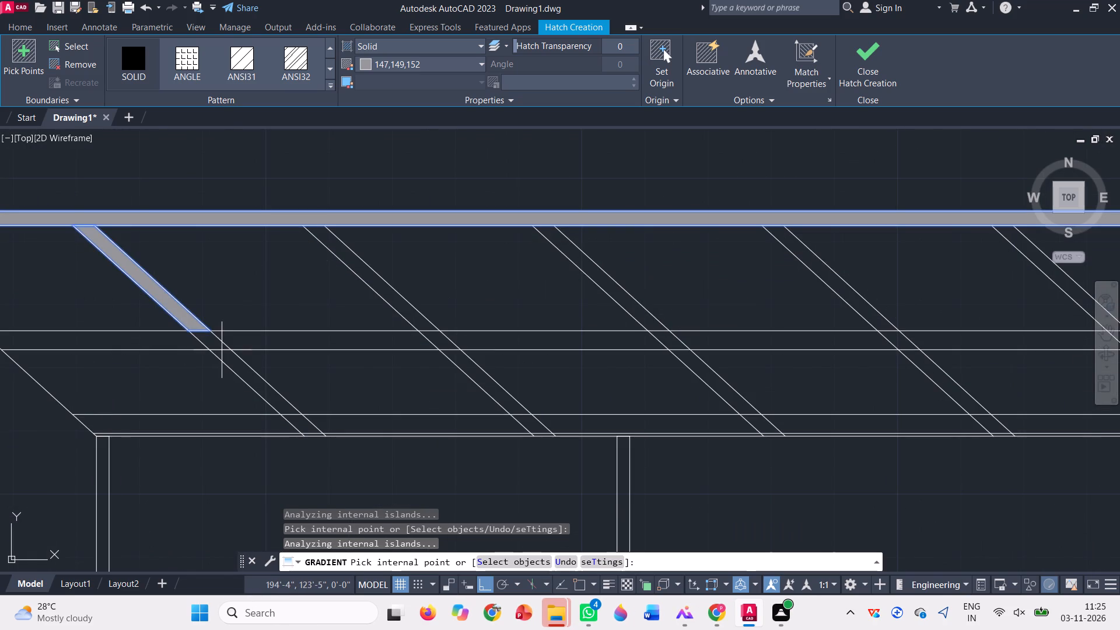
click(213, 342)
click(238, 365)
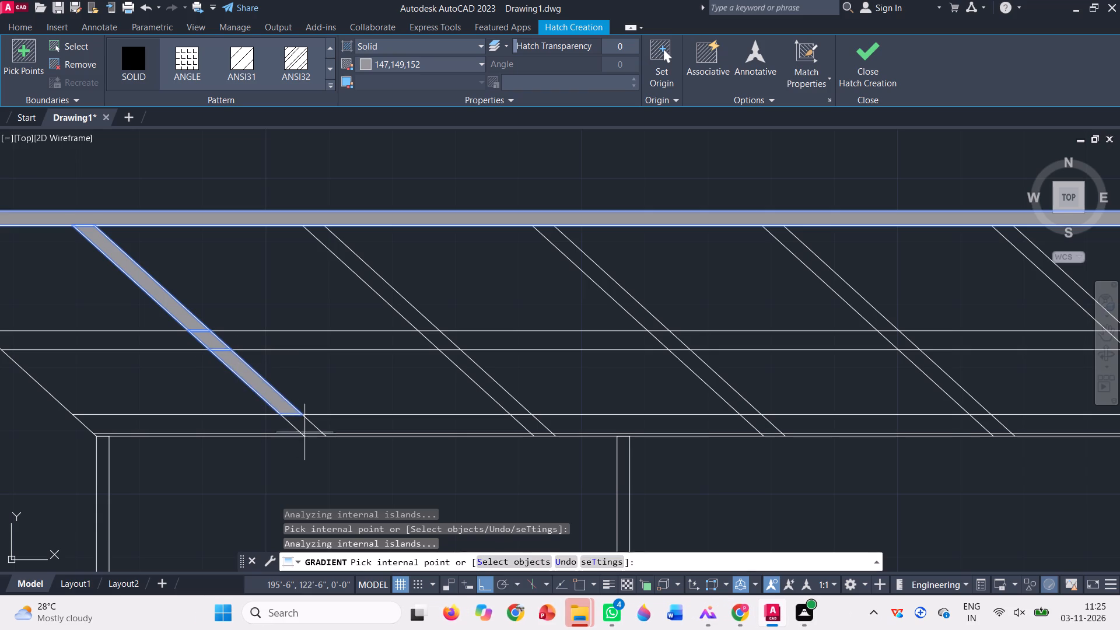
click(311, 425)
scroll(307, 440, up, 4)
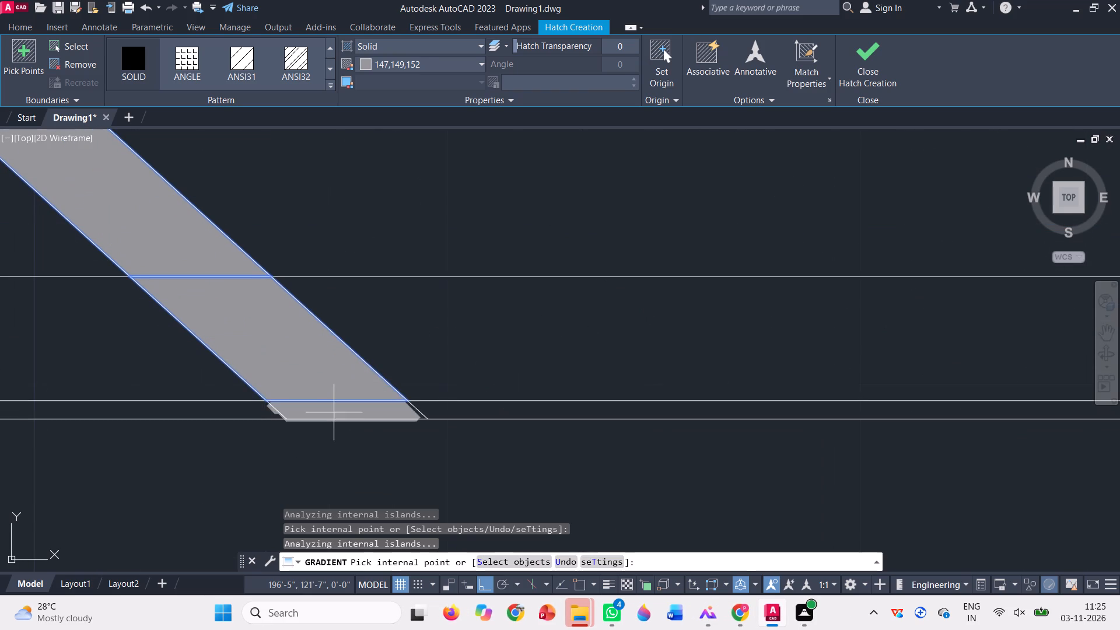
click(334, 412)
Add the thin lower-edge strip in the pergola's first bay, the slim inner post and both strips of the outer left post to the hatch.
scroll(334, 412, down, 3)
scroll(447, 351, down, 3)
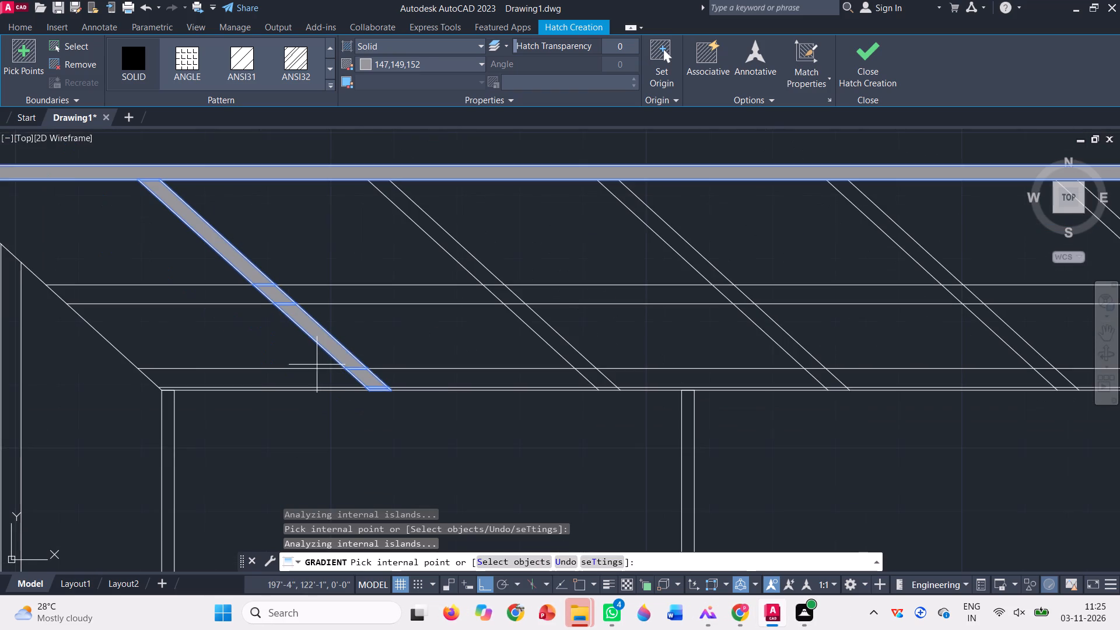
scroll(162, 391, up, 4)
click(170, 387)
click(176, 411)
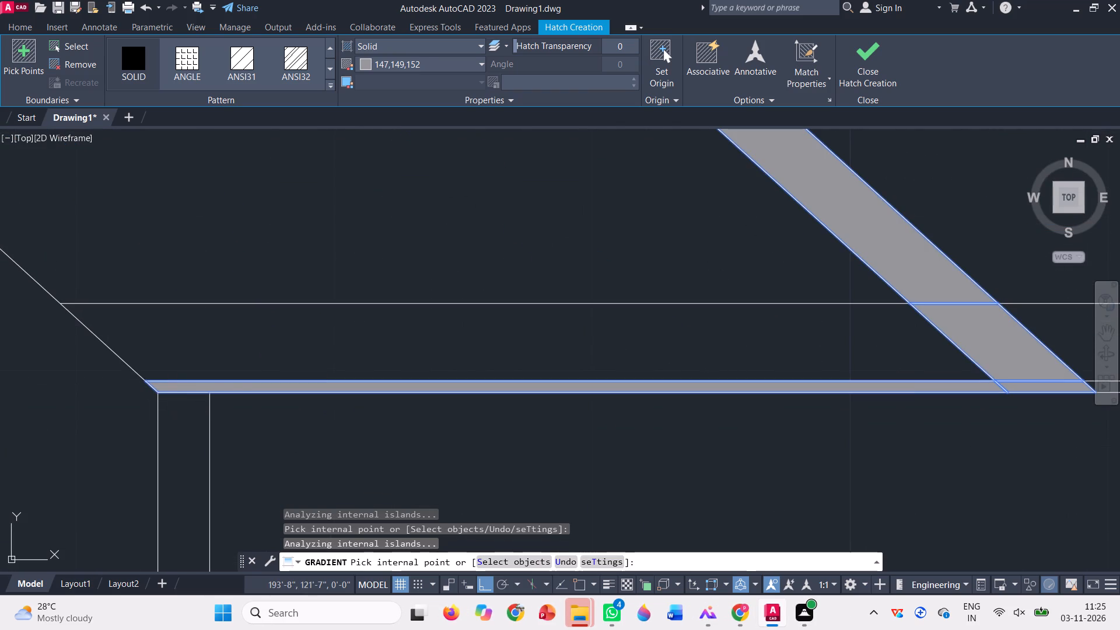
scroll(246, 358, down, 6)
scroll(163, 334, up, 4)
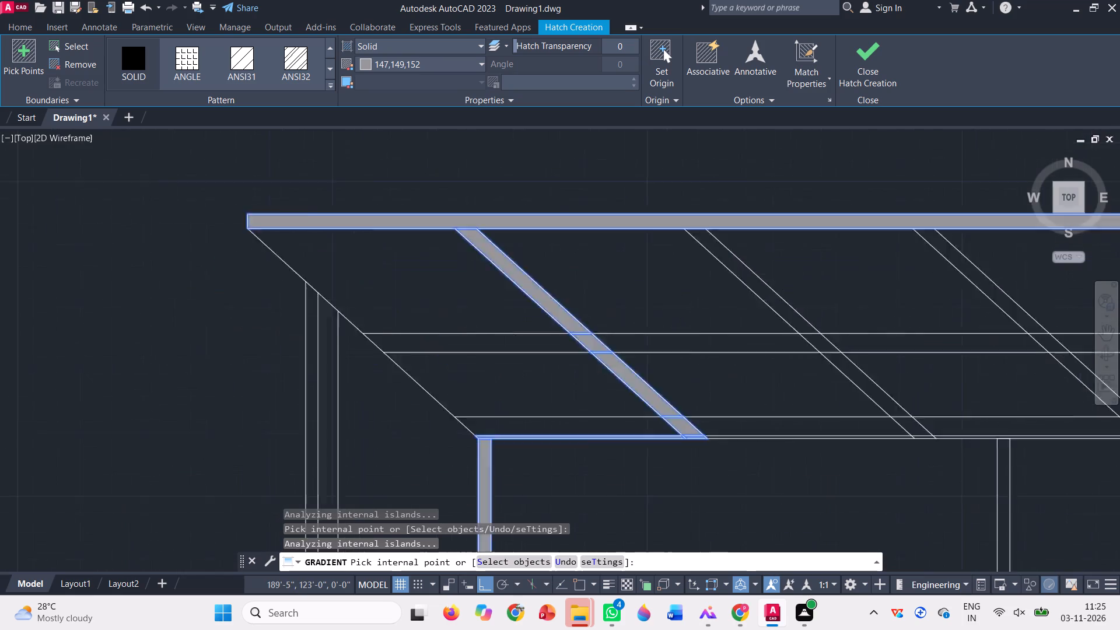
click(407, 302)
click(418, 336)
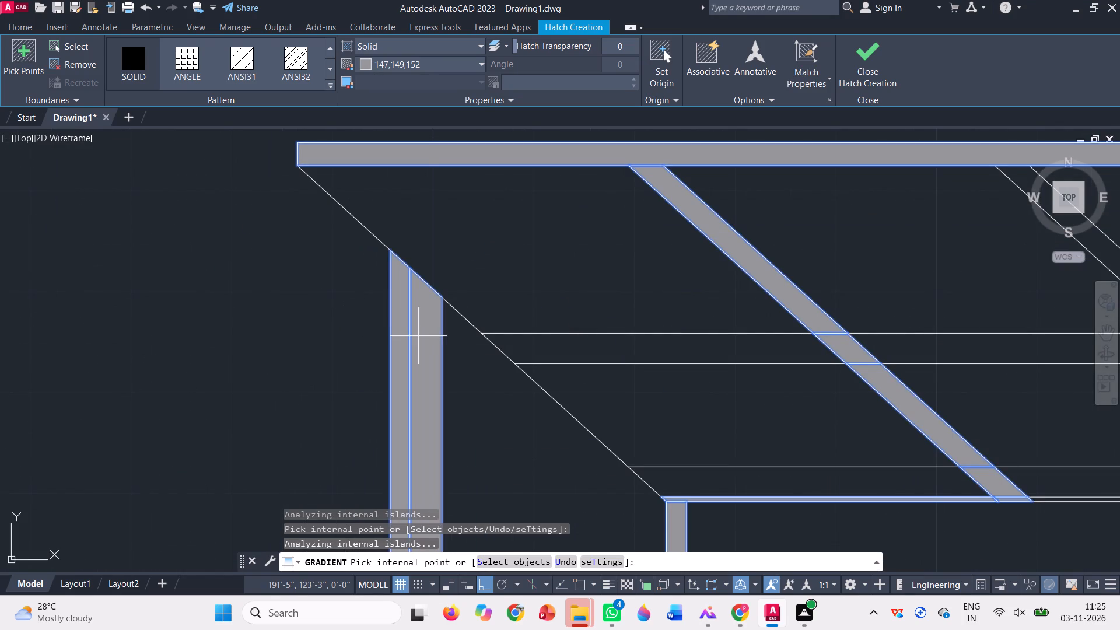
Fill the pergola's middle and lower horizontal beams with grey across the first two bays from the left.
scroll(211, 286, down, 5)
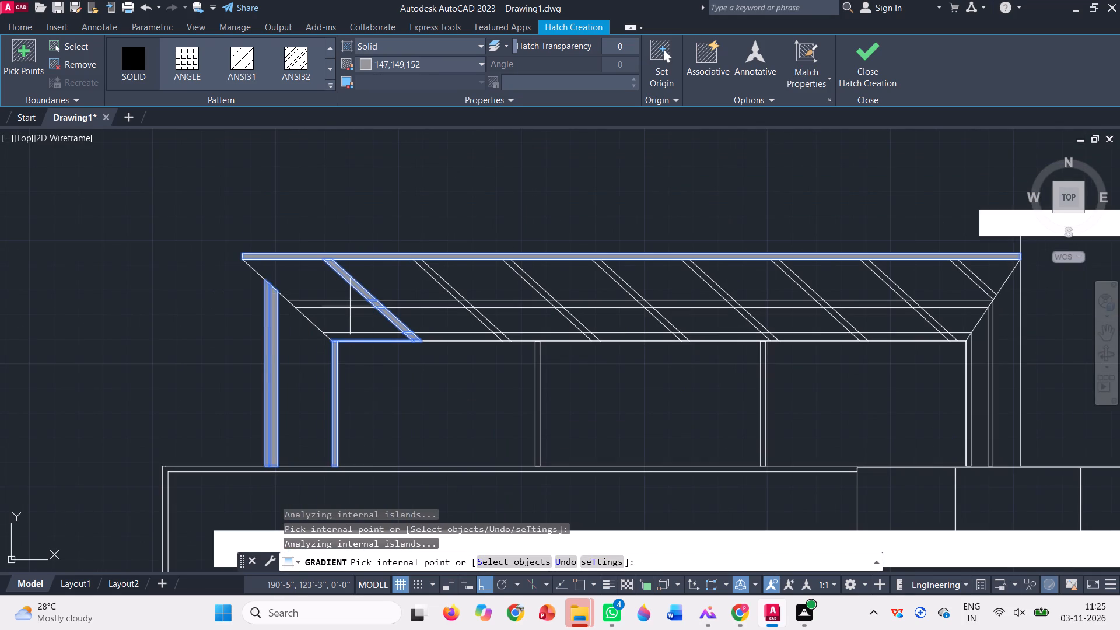
click(350, 306)
scroll(363, 326, up, 2)
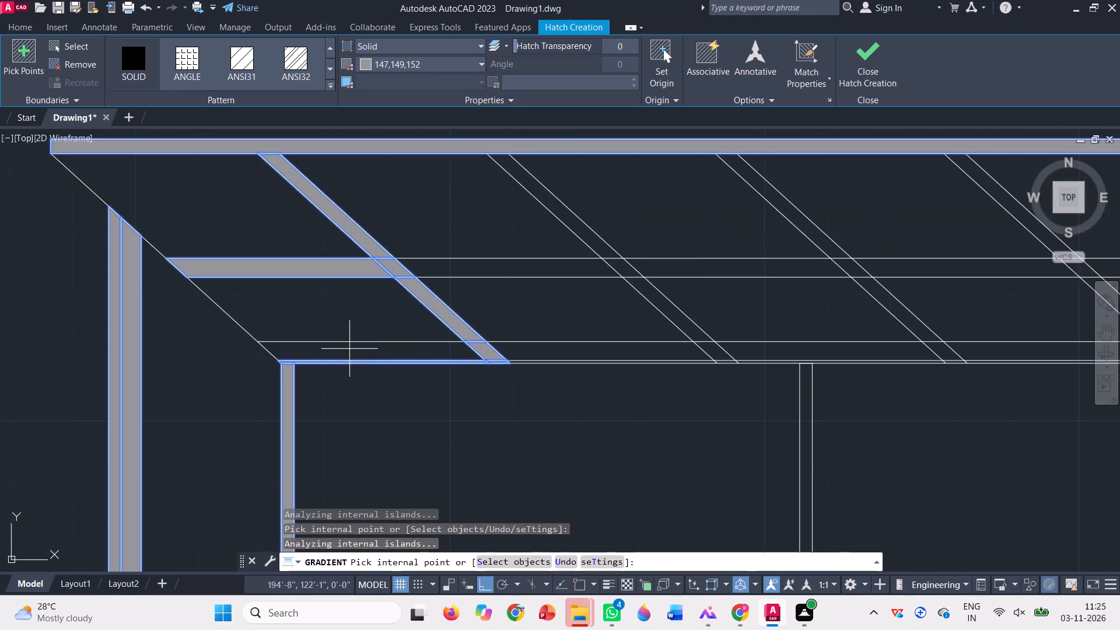
click(349, 349)
scroll(349, 349, down, 1)
scroll(394, 362, up, 4)
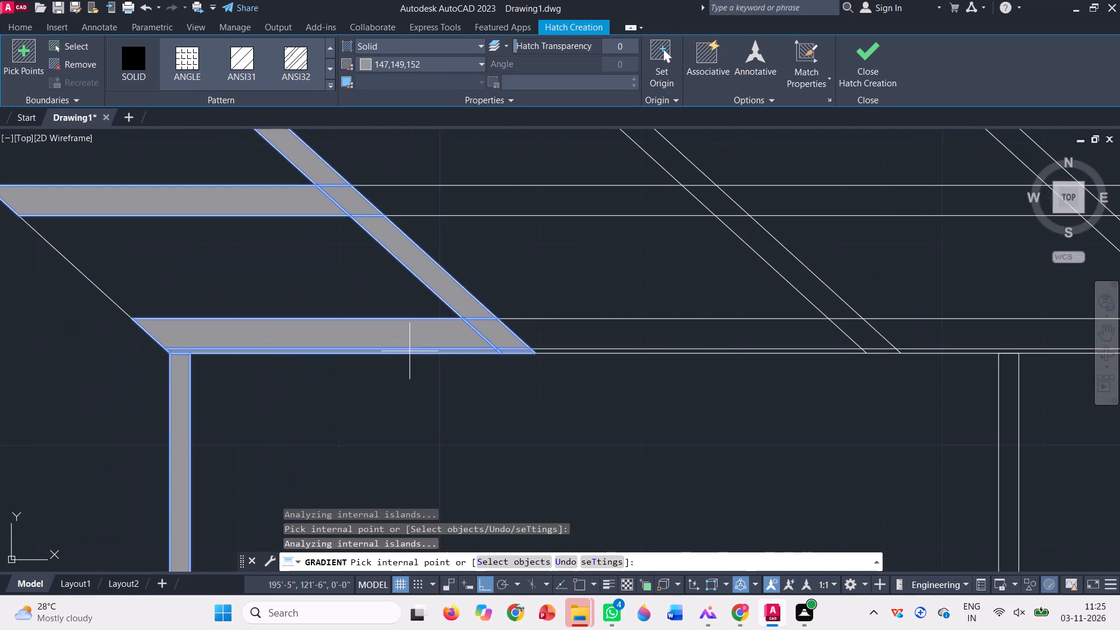
scroll(364, 346, down, 2)
click(440, 255)
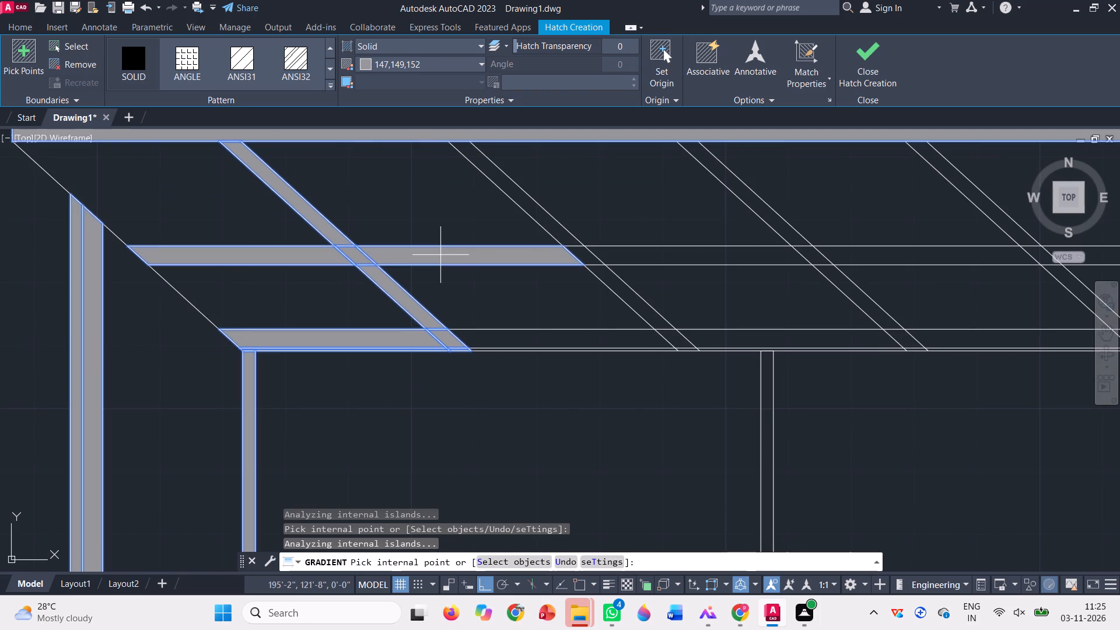
click(527, 339)
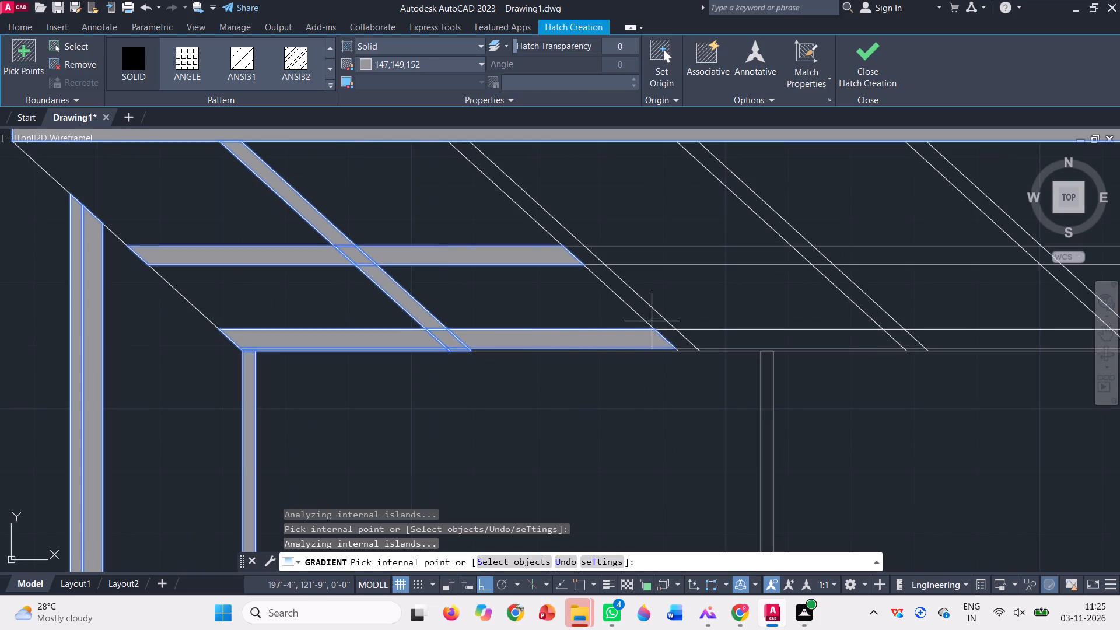
Fill the segments of the pergola's second sloping rafter from the left with the grey hatch.
click(683, 338)
click(603, 277)
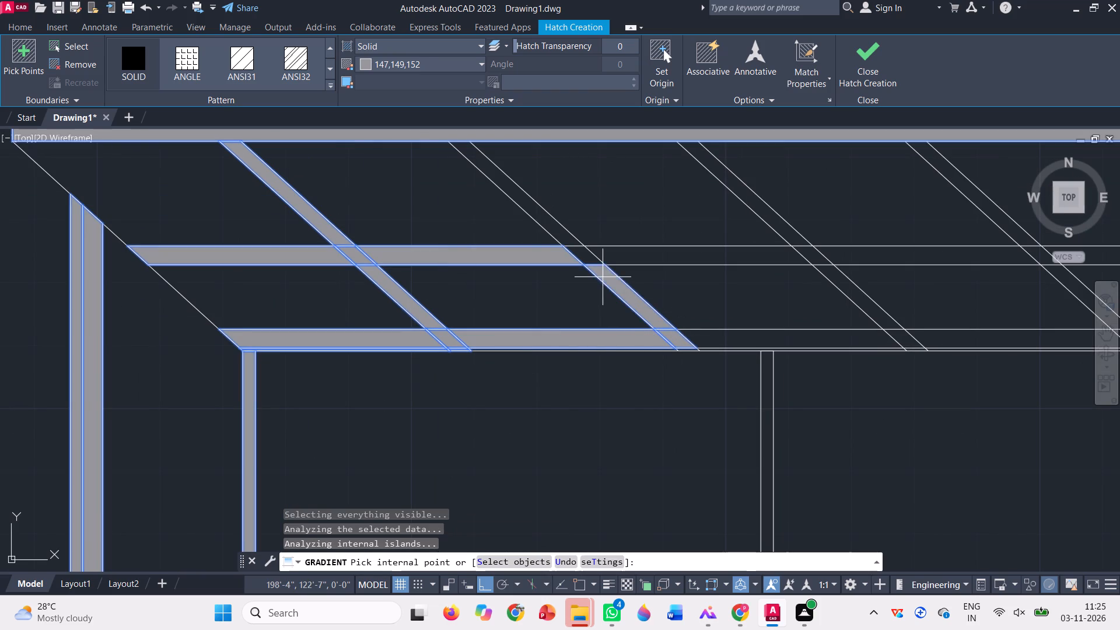
click(591, 260)
scroll(475, 342, down, 3)
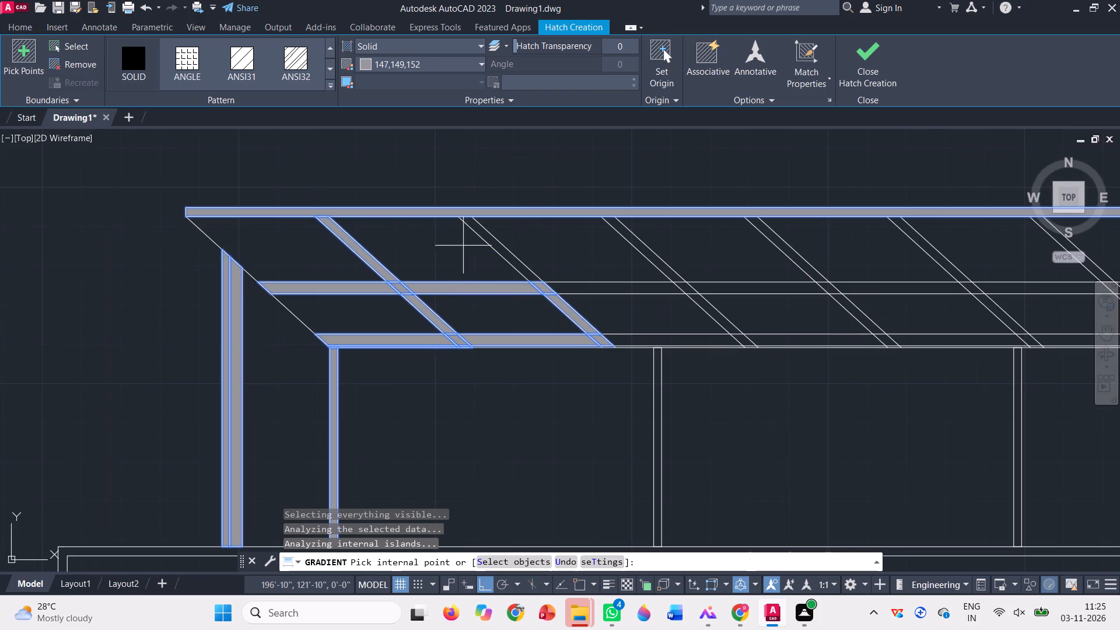
click(484, 236)
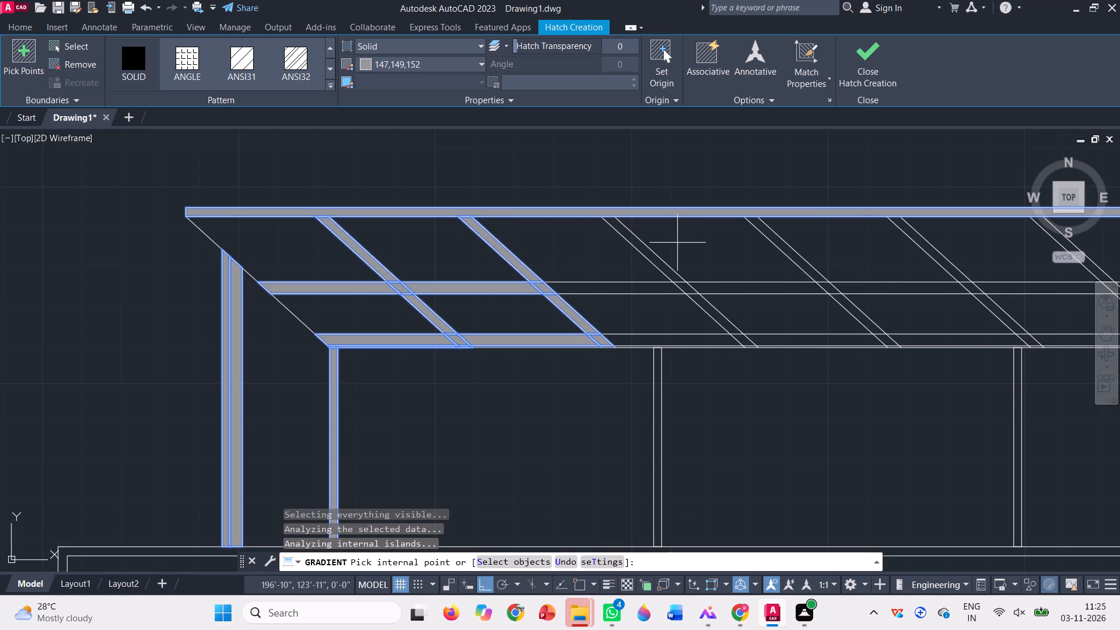
Fill the pergola's third sloping rafter from the left and its adjoining middle and lower beam segments with the grey hatch.
click(640, 249)
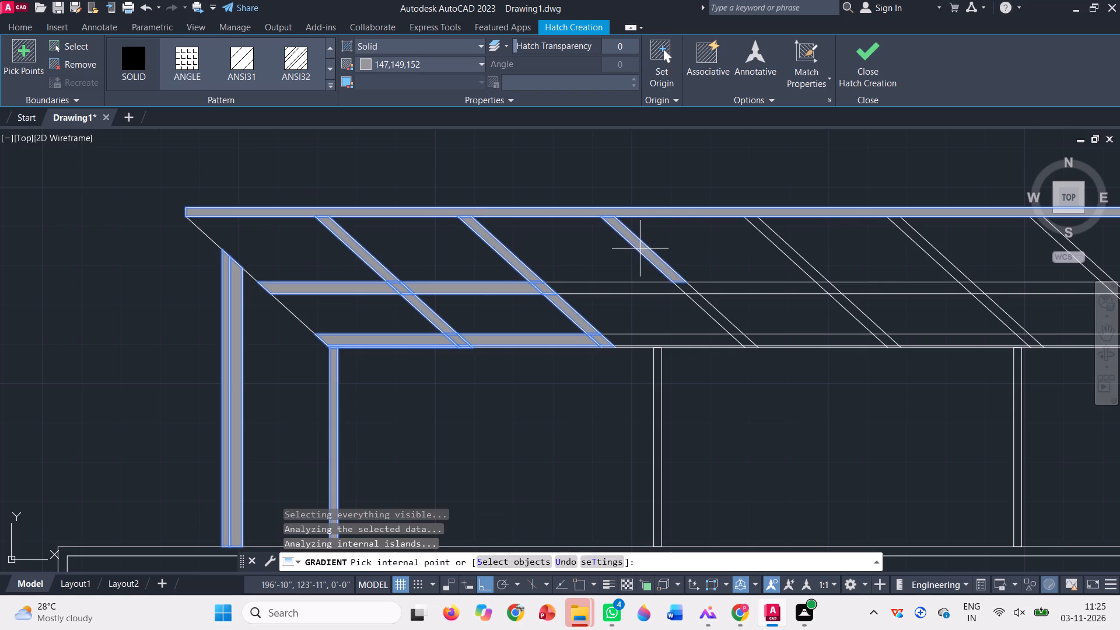
scroll(762, 313, up, 3)
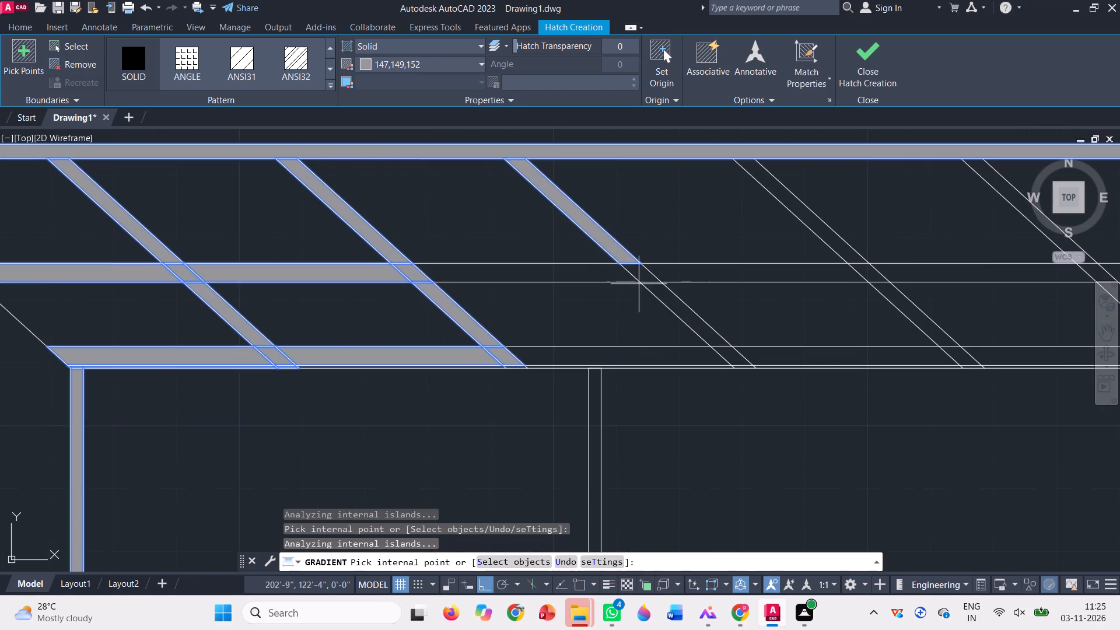
click(587, 270)
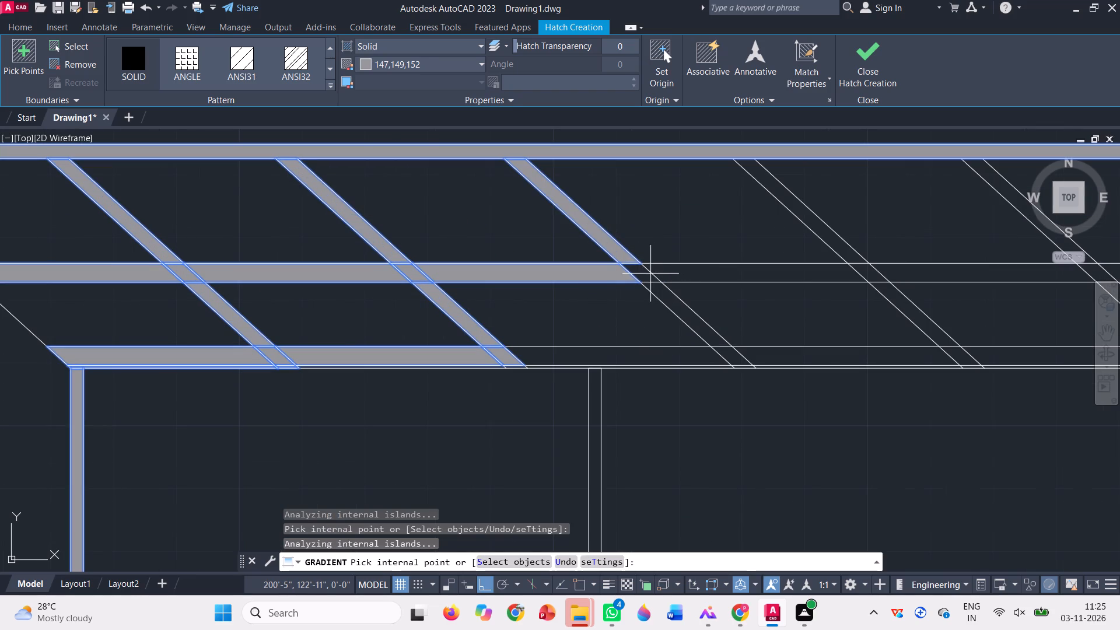
click(646, 275)
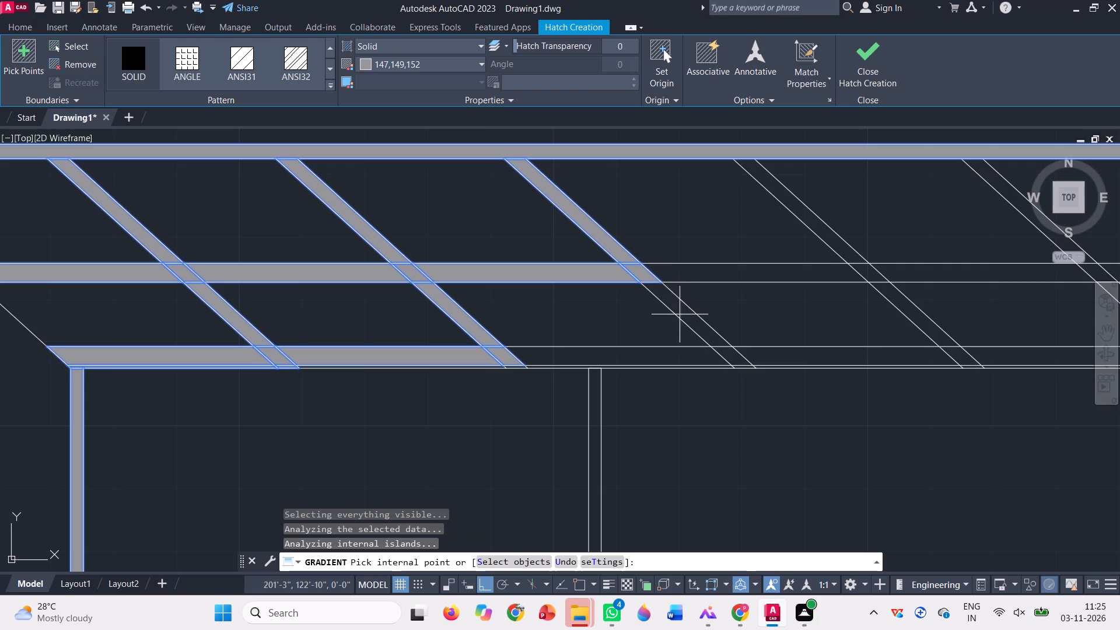
click(689, 317)
click(671, 355)
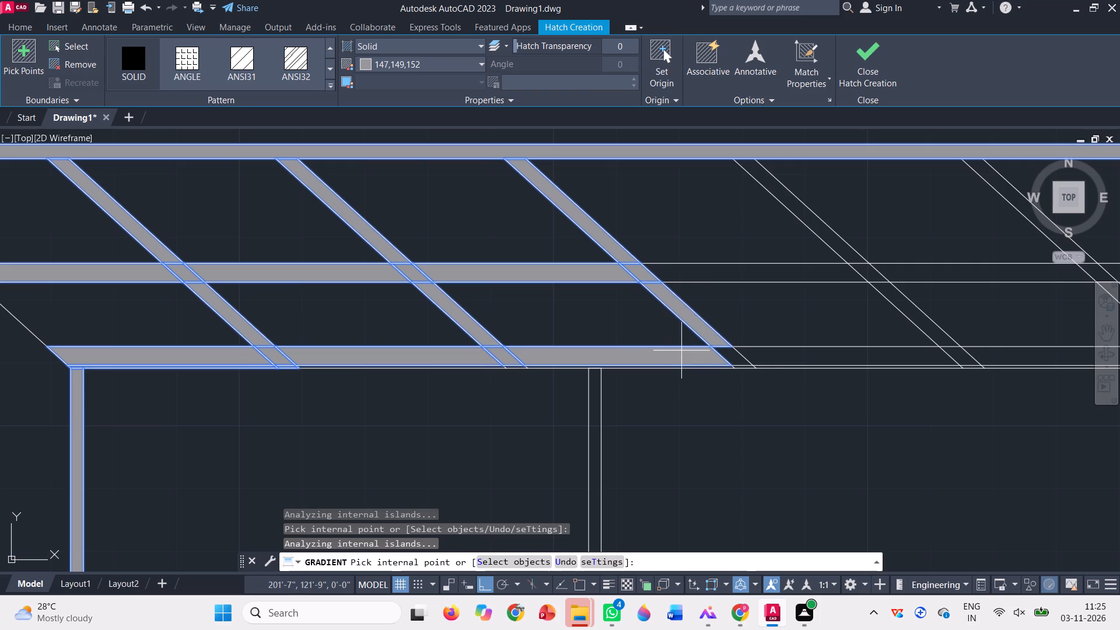
click(731, 360)
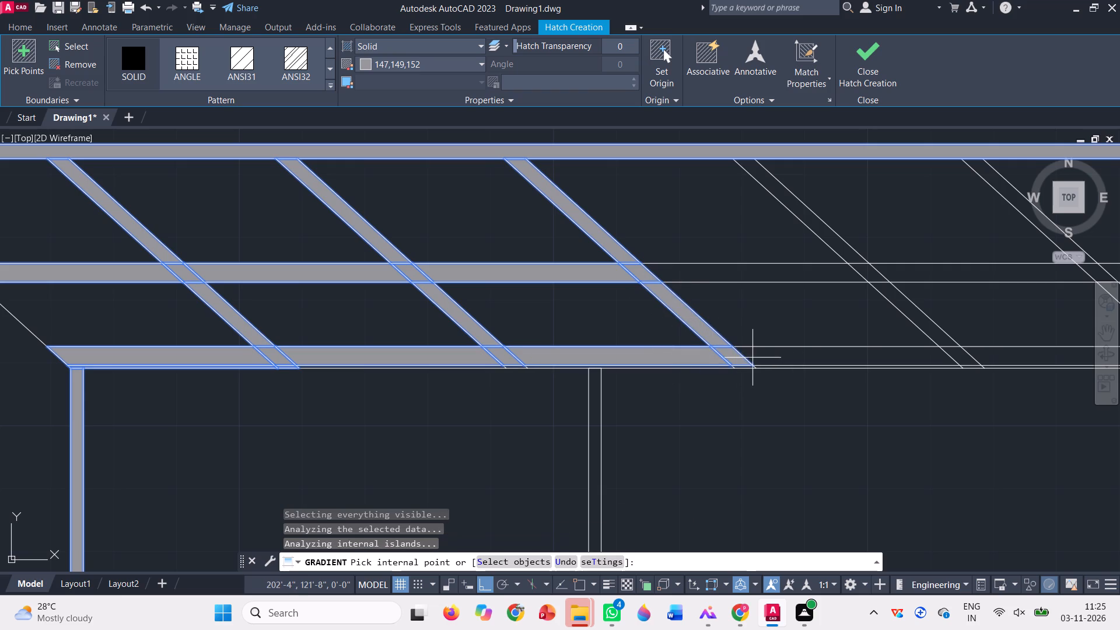
click(756, 358)
Fill the pergola's two rightmost sloping rafters and the right-end segments of its middle and lower beams with the grey hatch.
scroll(591, 387, down, 2)
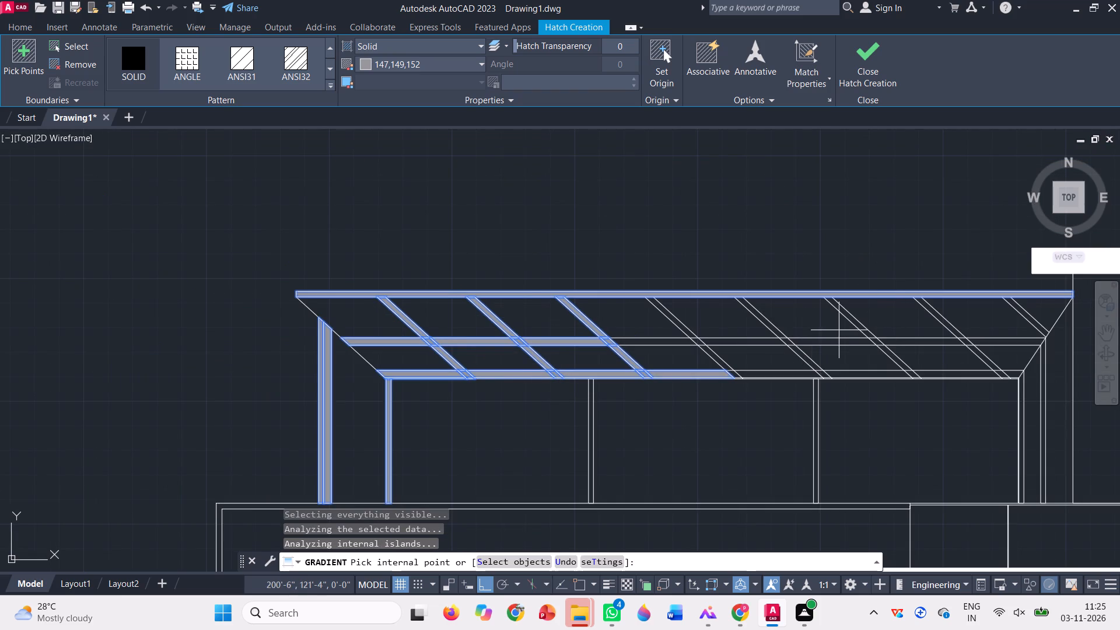
scroll(1058, 282, up, 3)
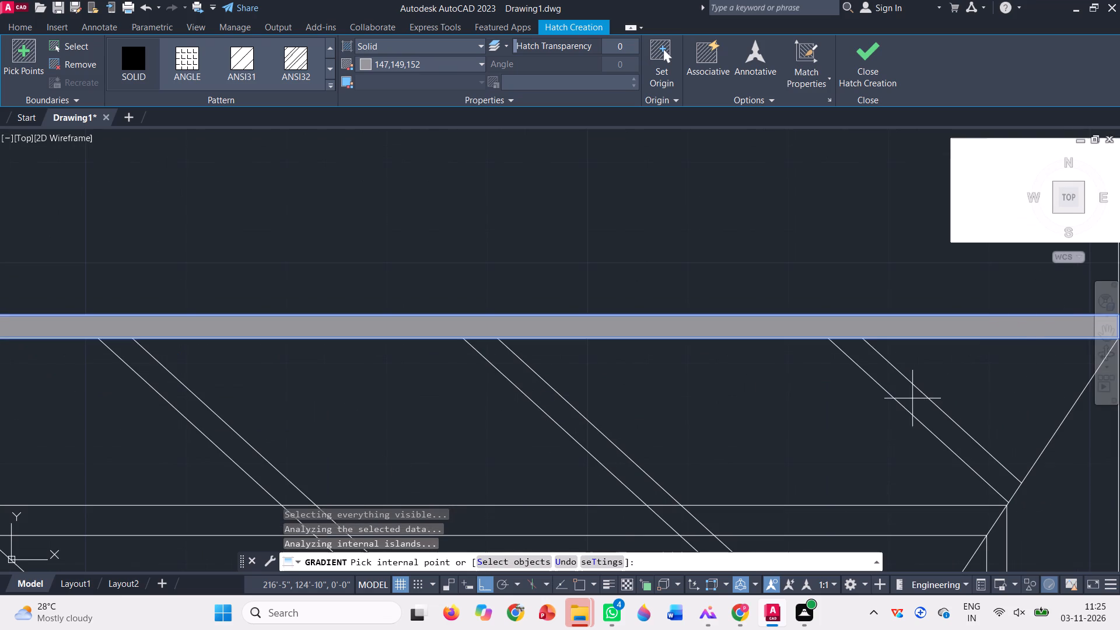
click(912, 398)
scroll(679, 316, down, 3)
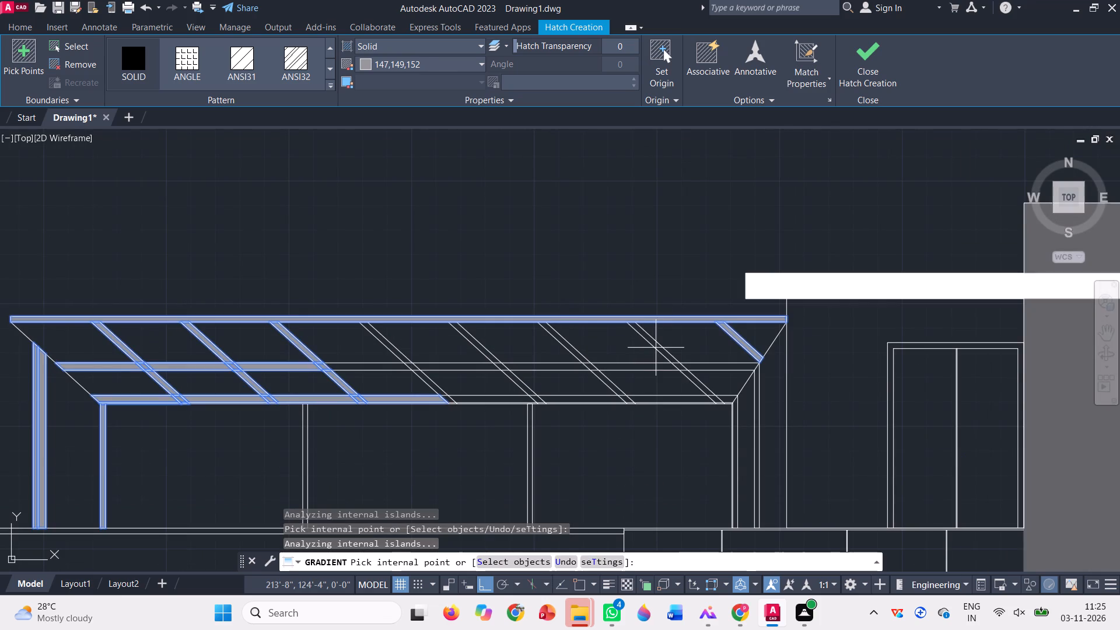
click(662, 349)
scroll(676, 353, up, 3)
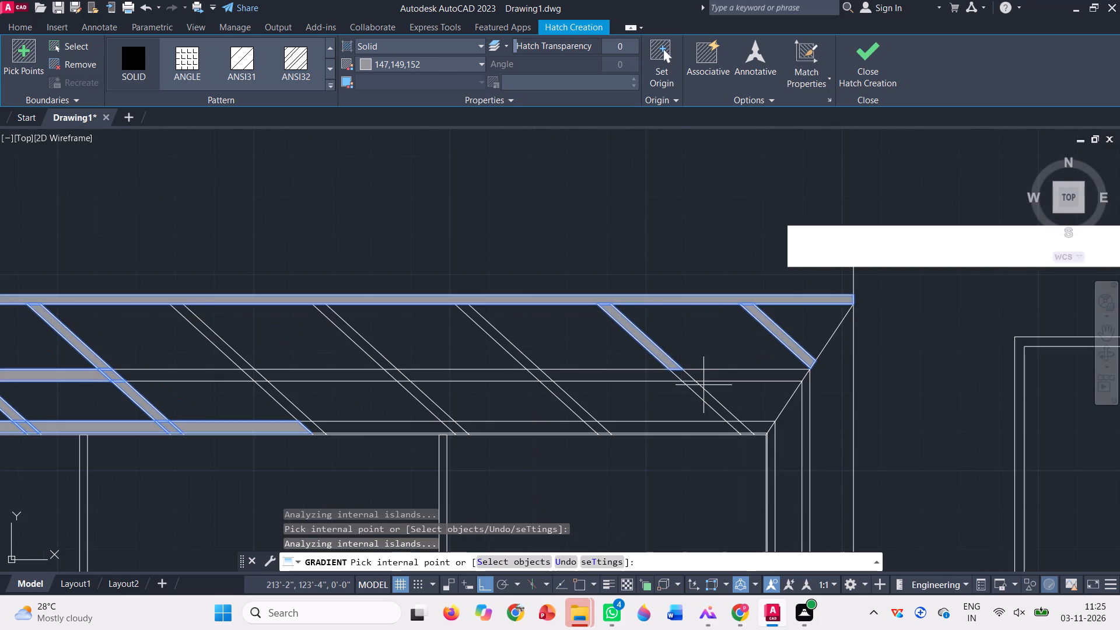
click(705, 377)
scroll(687, 377, up, 4)
click(633, 380)
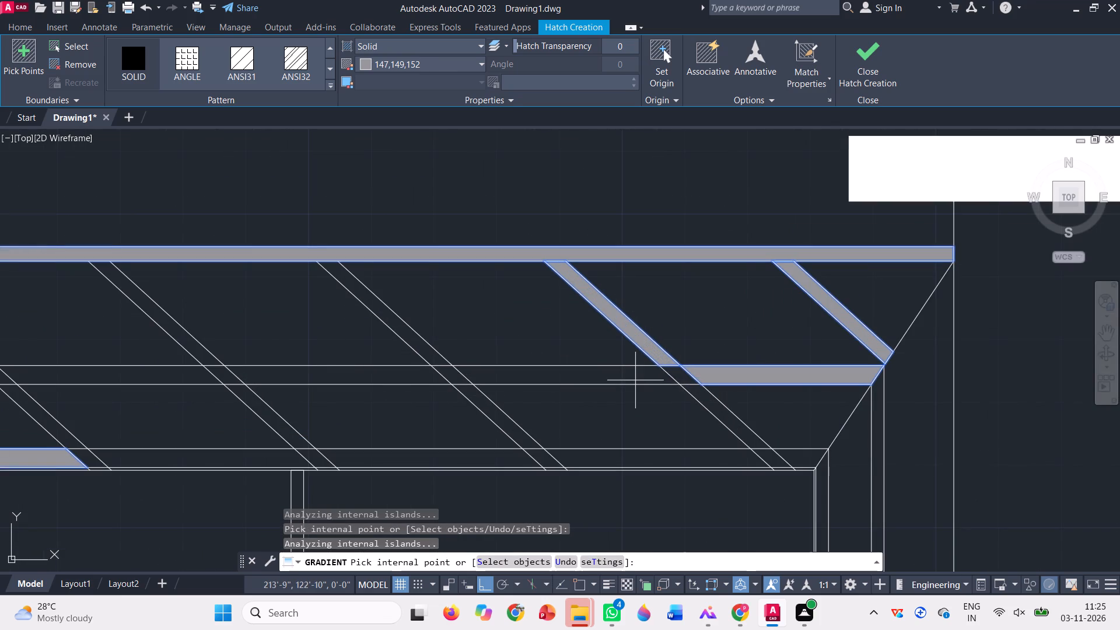
click(689, 379)
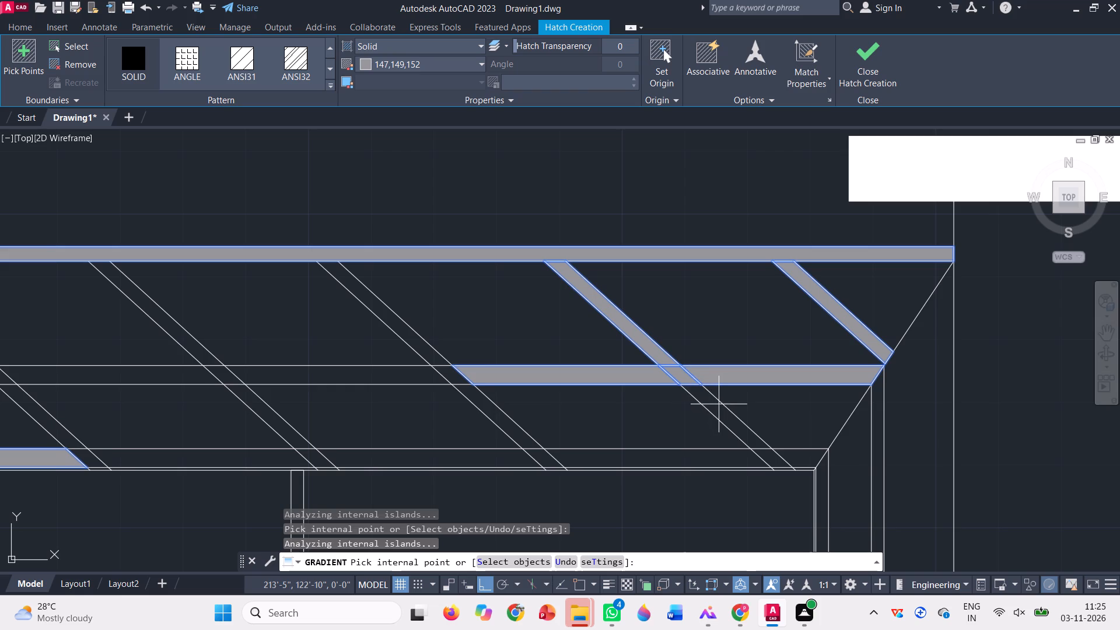
click(719, 404)
click(679, 457)
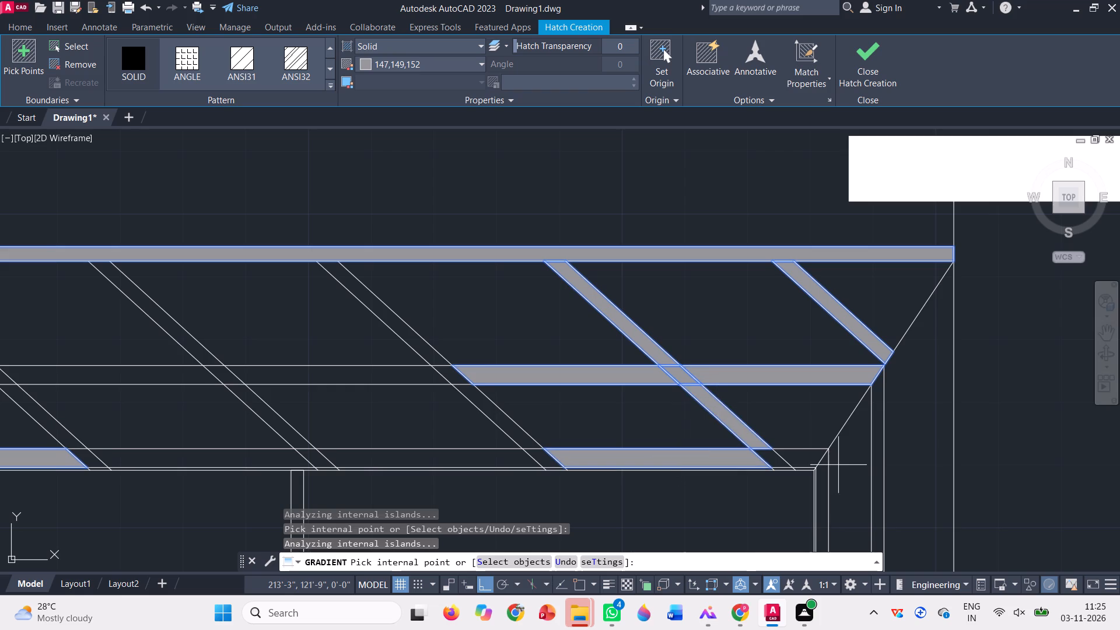
scroll(841, 463, up, 3)
click(716, 463)
click(538, 440)
Add the outer and inner posts at the pergola's right end to the grey hatch.
scroll(740, 418, down, 5)
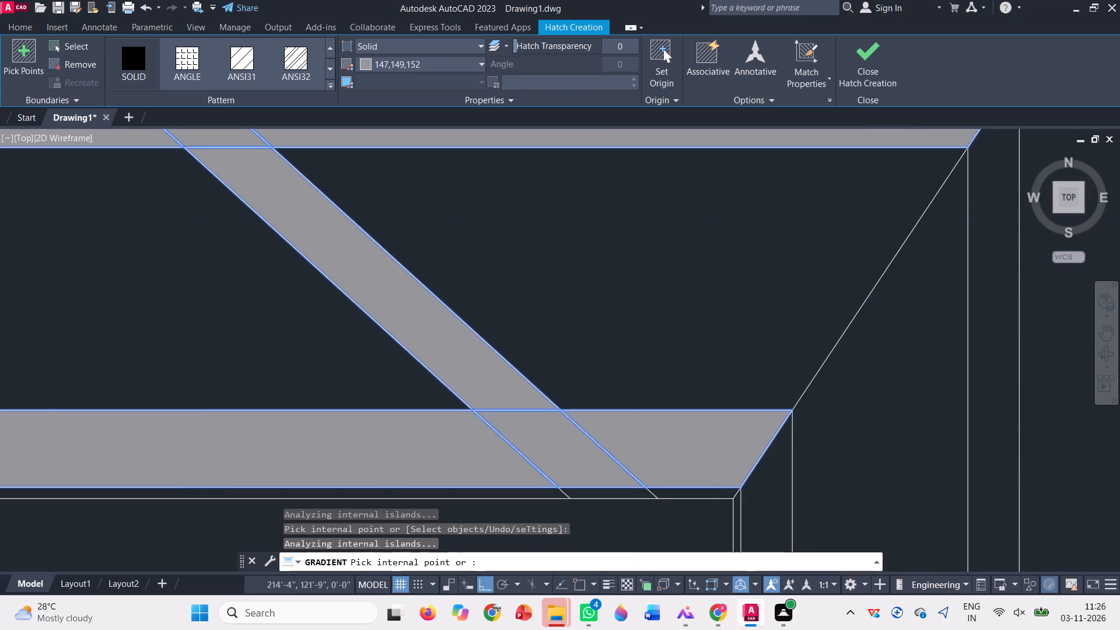
scroll(740, 418, down, 5)
scroll(771, 437, up, 2)
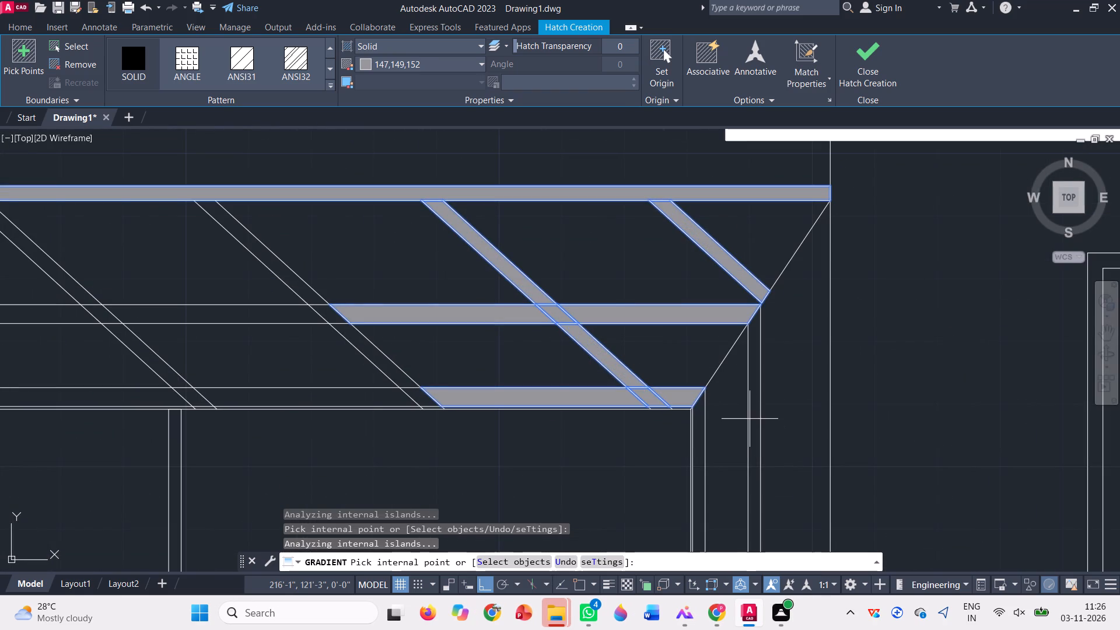
click(754, 425)
click(697, 443)
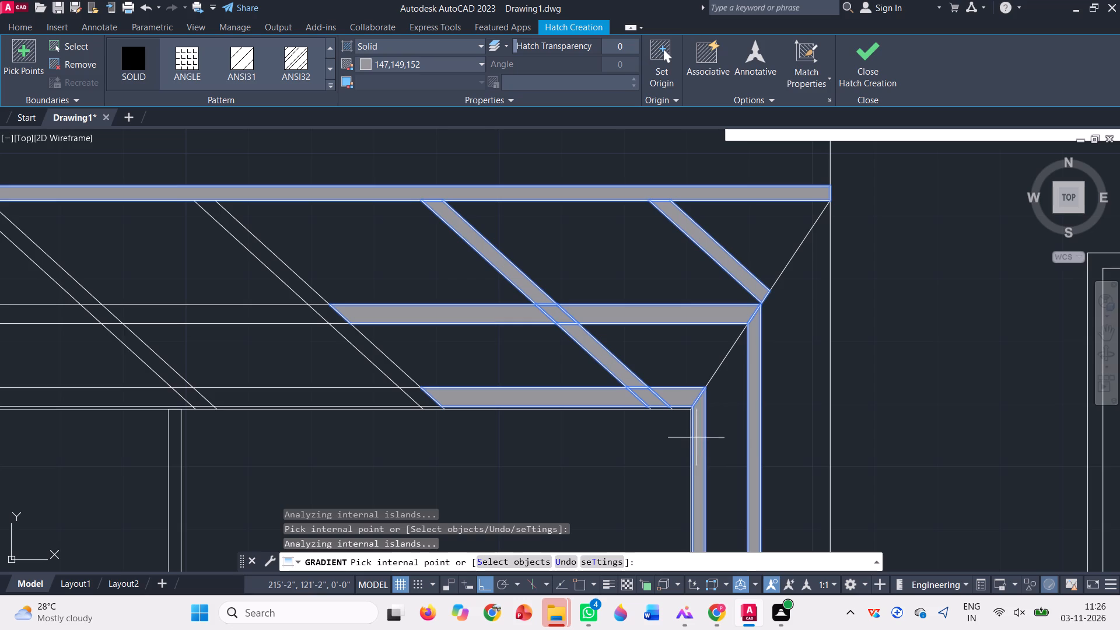
Fill the pergola's third sloping rafter from the right and the middle and lower beam segments beside it with grey.
click(290, 275)
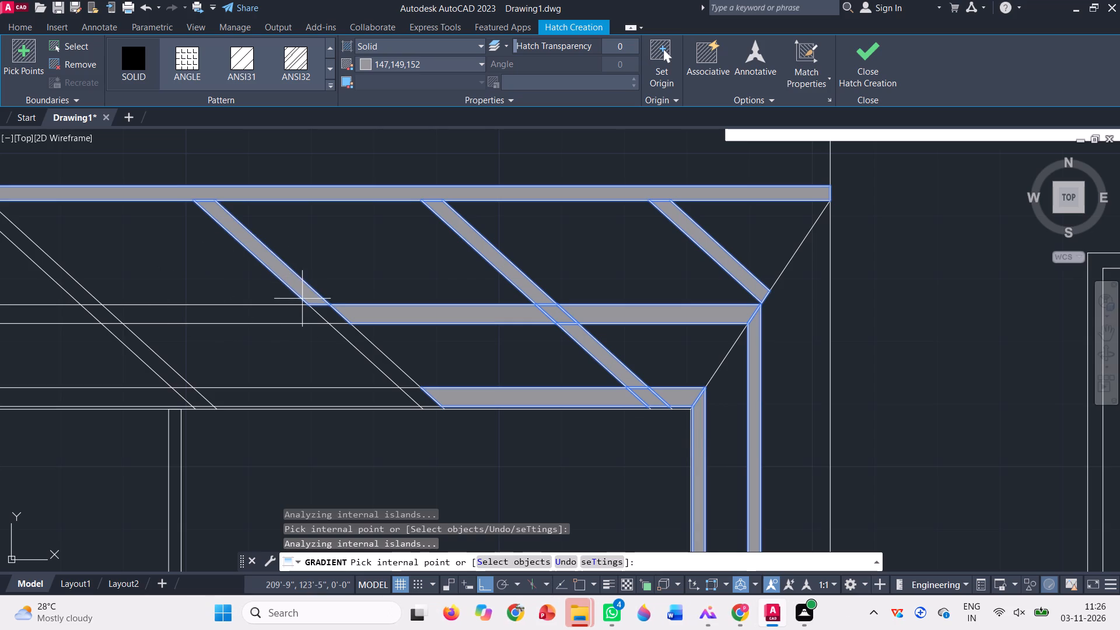
scroll(308, 335, up, 3)
click(446, 432)
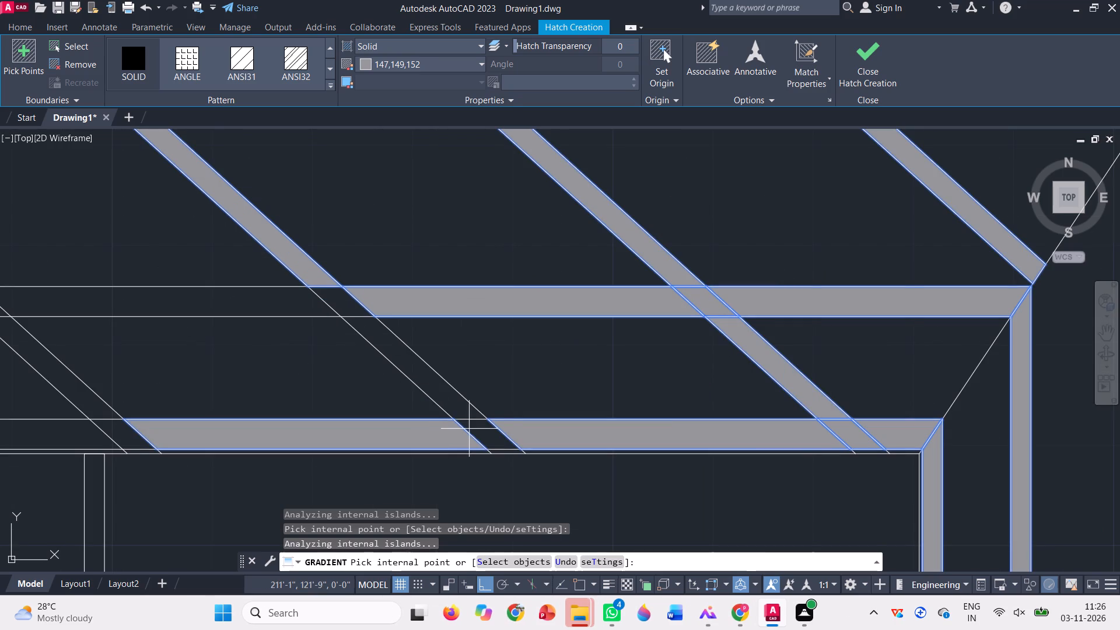
click(496, 434)
click(428, 372)
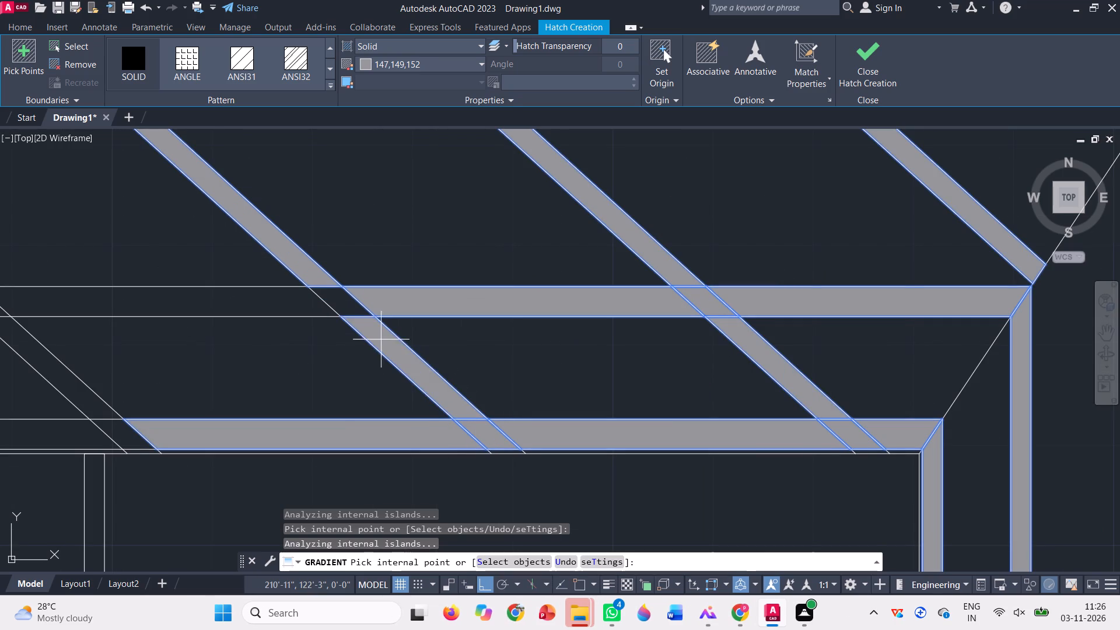
click(344, 302)
click(291, 293)
scroll(484, 267, down, 3)
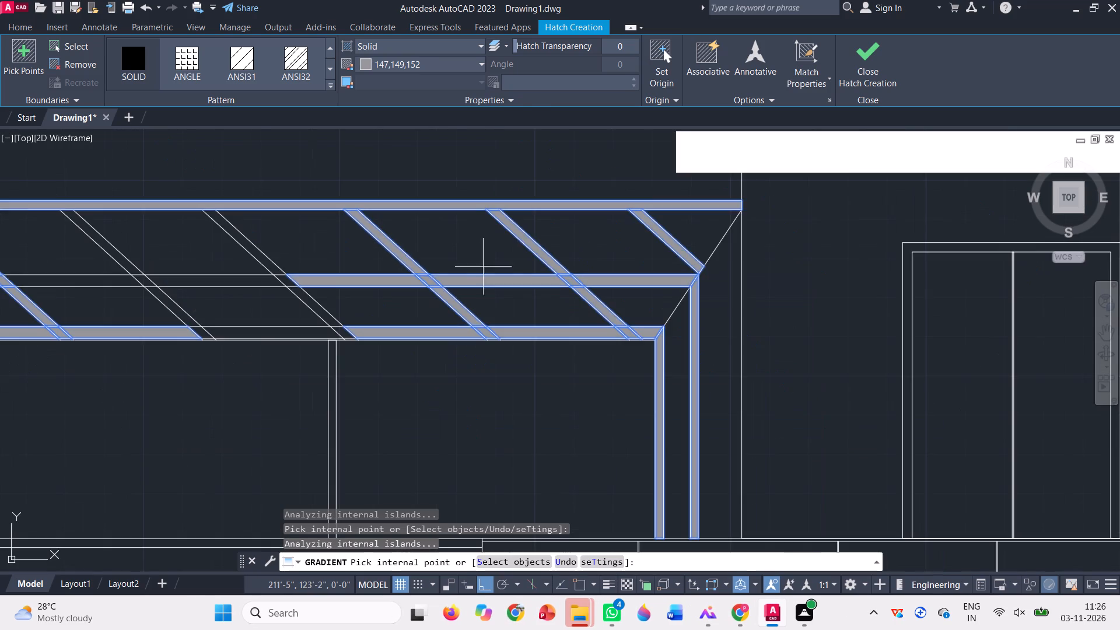
Fill the pergola's fourth sloping rafter from the right and the beam segments to its left with the grey hatch.
scroll(166, 274, up, 3)
click(407, 302)
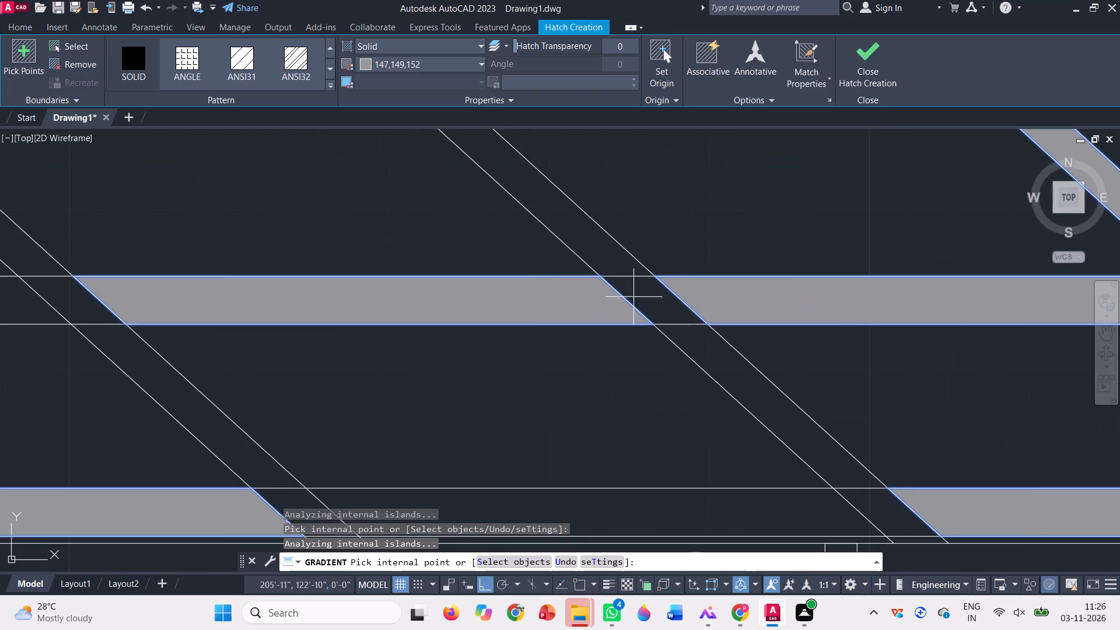
click(657, 302)
click(592, 229)
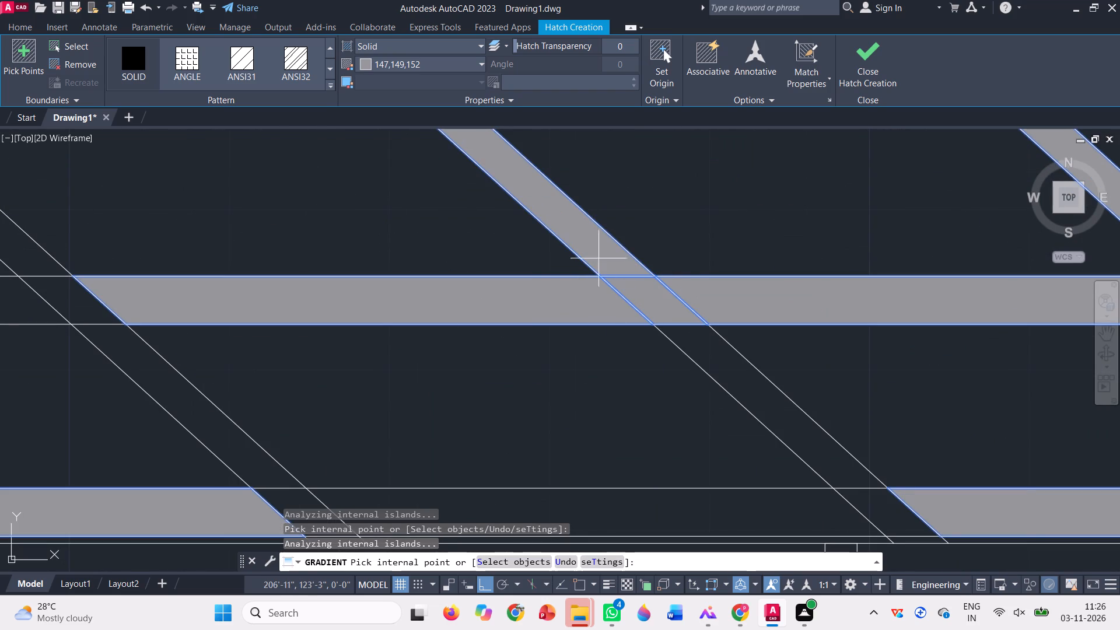
click(730, 360)
click(752, 516)
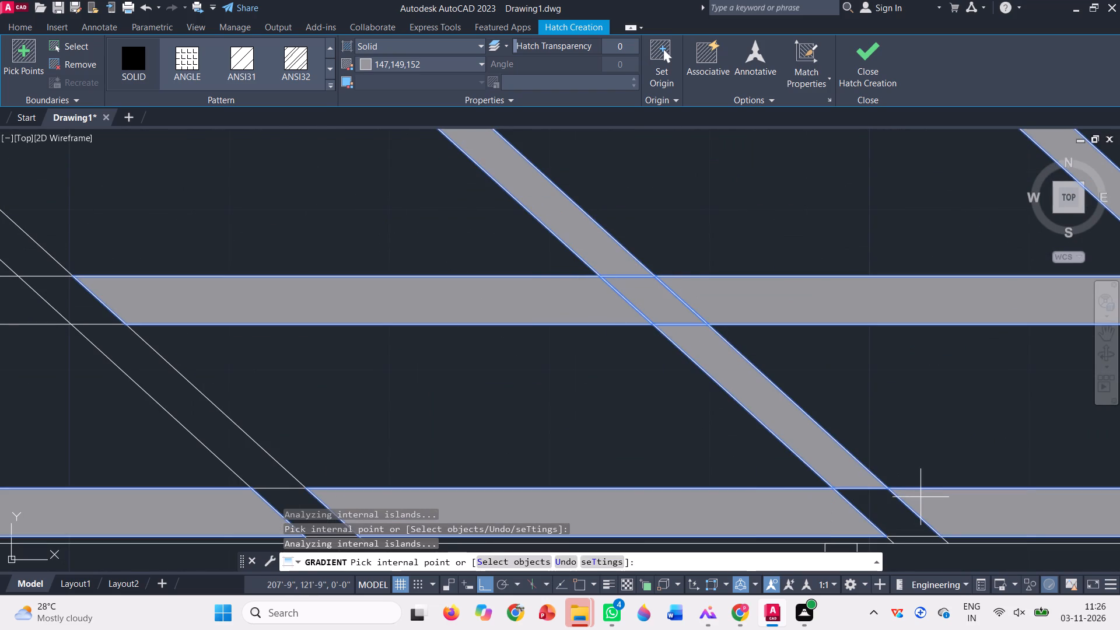
click(882, 508)
Fill the last open sloping rafter, fourth from the left, and the remaining middle beam segment with the grey hatch.
scroll(829, 459, down, 3)
scroll(545, 456, up, 1)
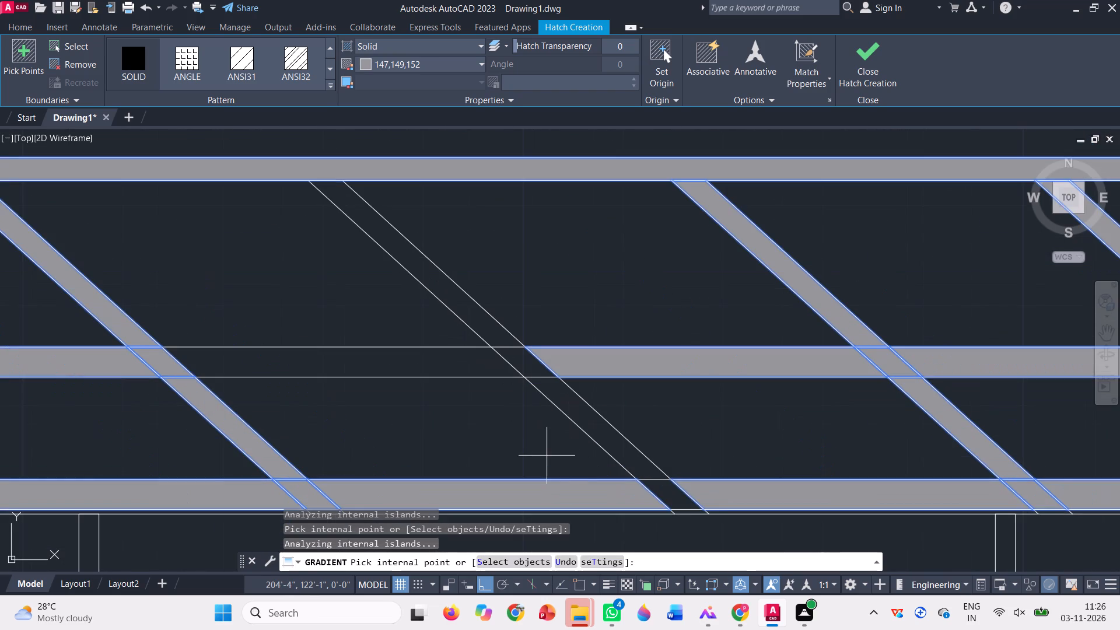
click(677, 496)
click(614, 443)
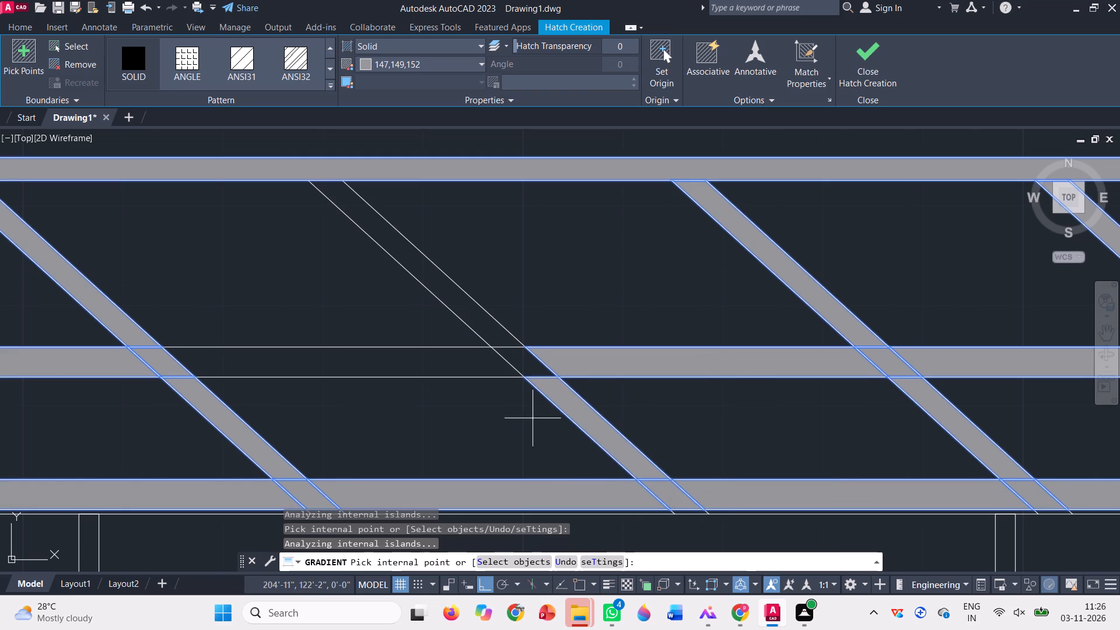
click(505, 333)
click(439, 366)
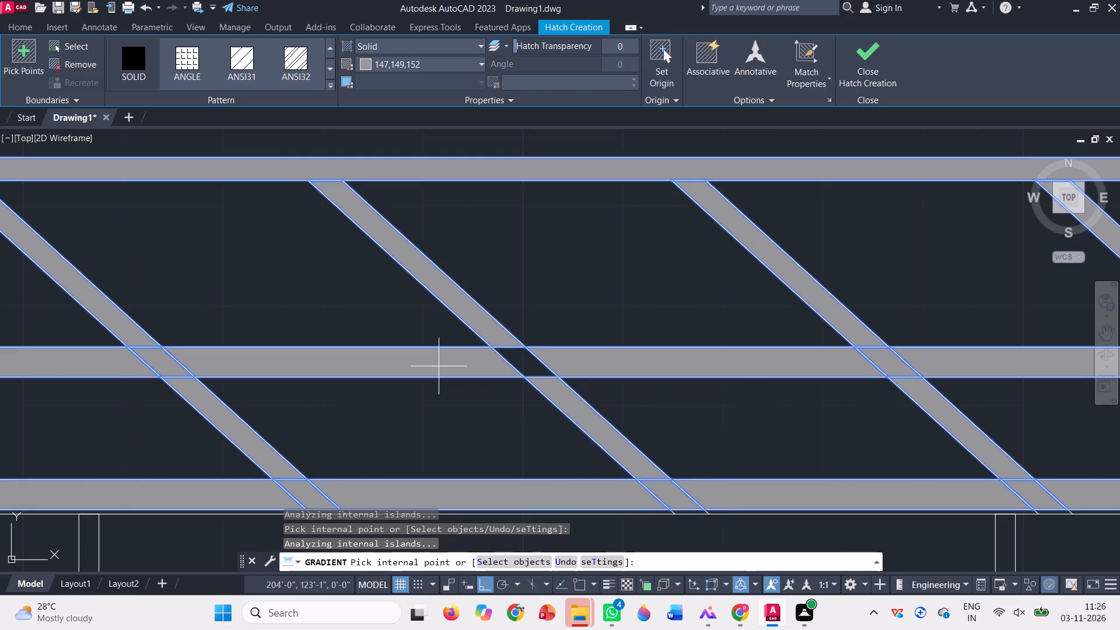
click(539, 367)
Add the pergola's two slim intermediate posts to the grey hatch and finish the hatch.
scroll(437, 386, down, 5)
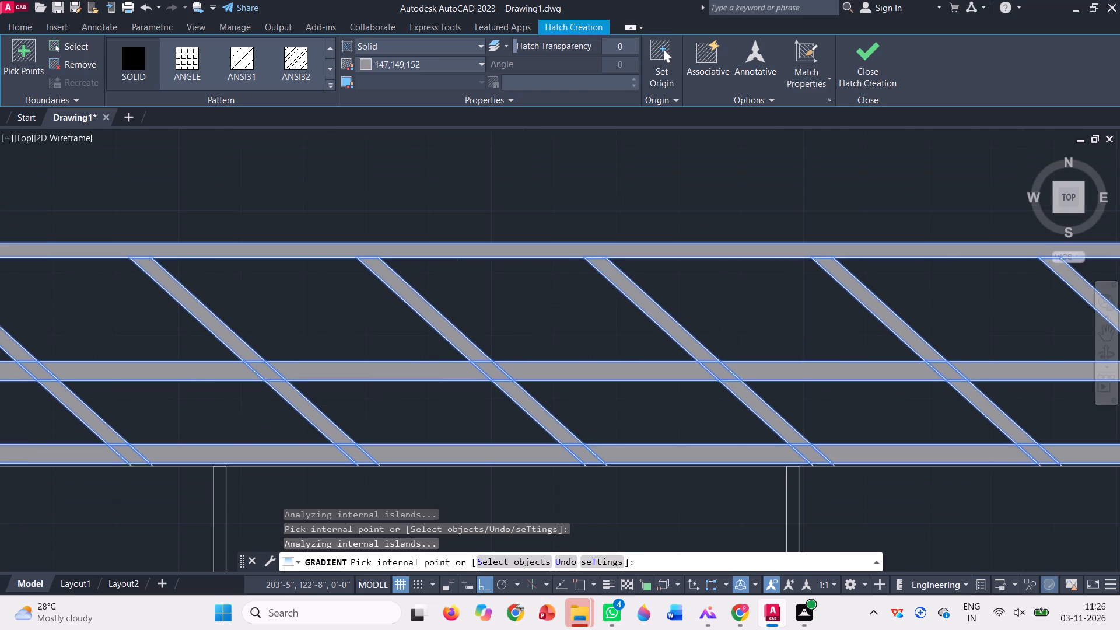
scroll(403, 373, down, 8)
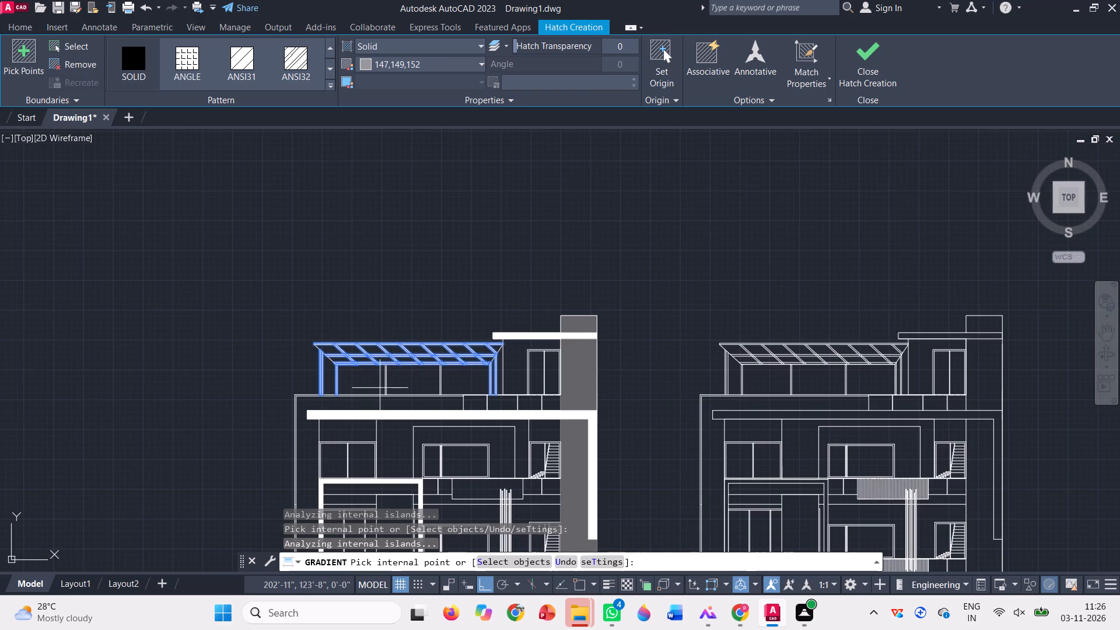
scroll(397, 372, up, 3)
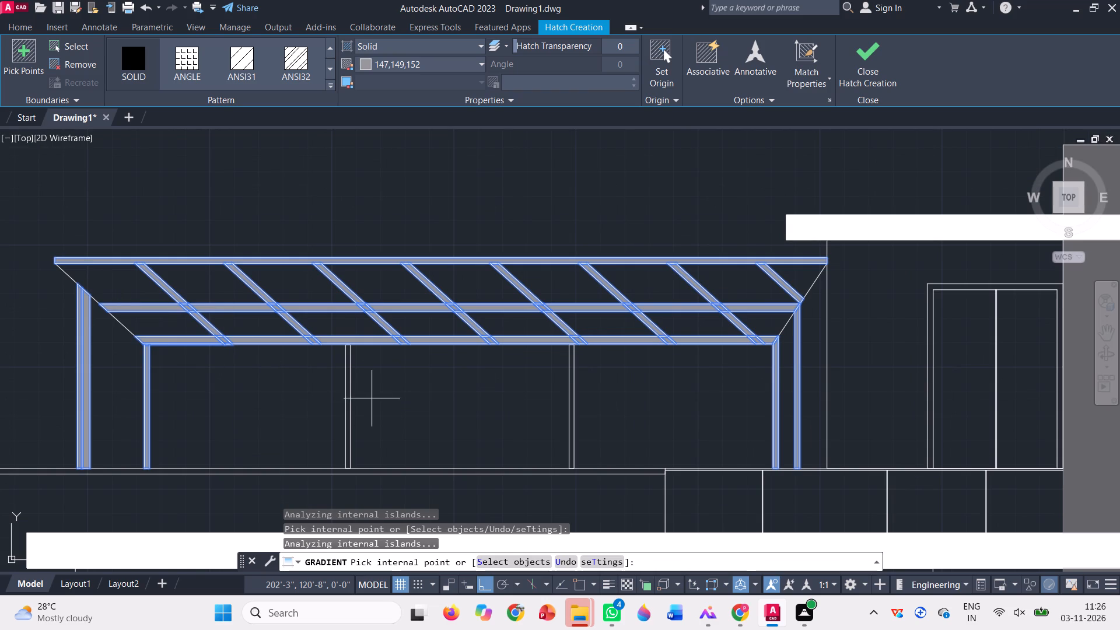
click(348, 383)
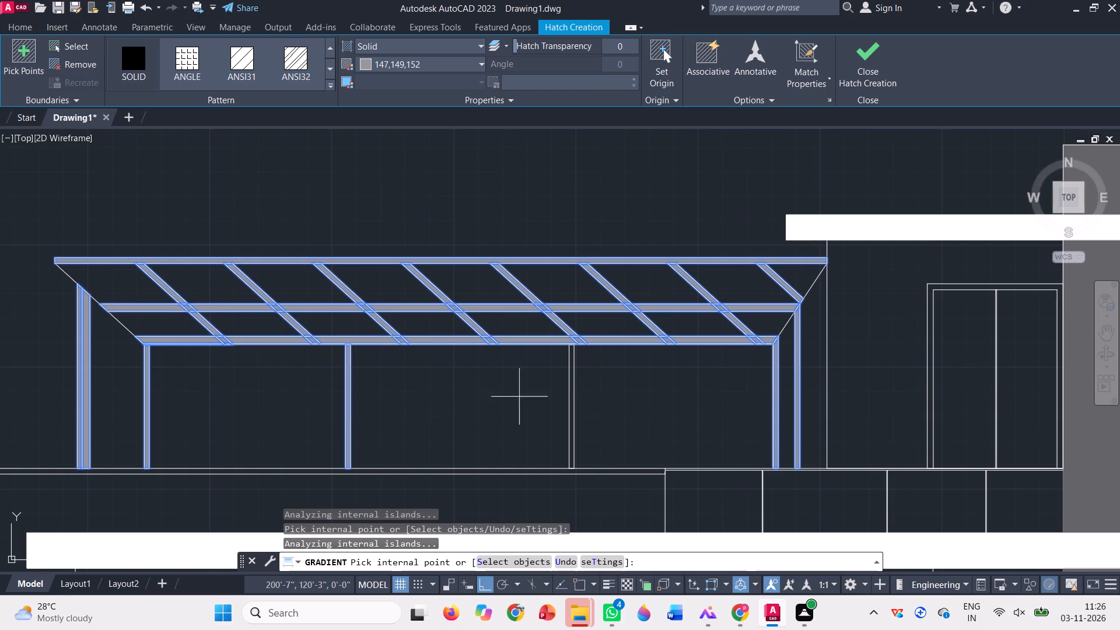
click(573, 418)
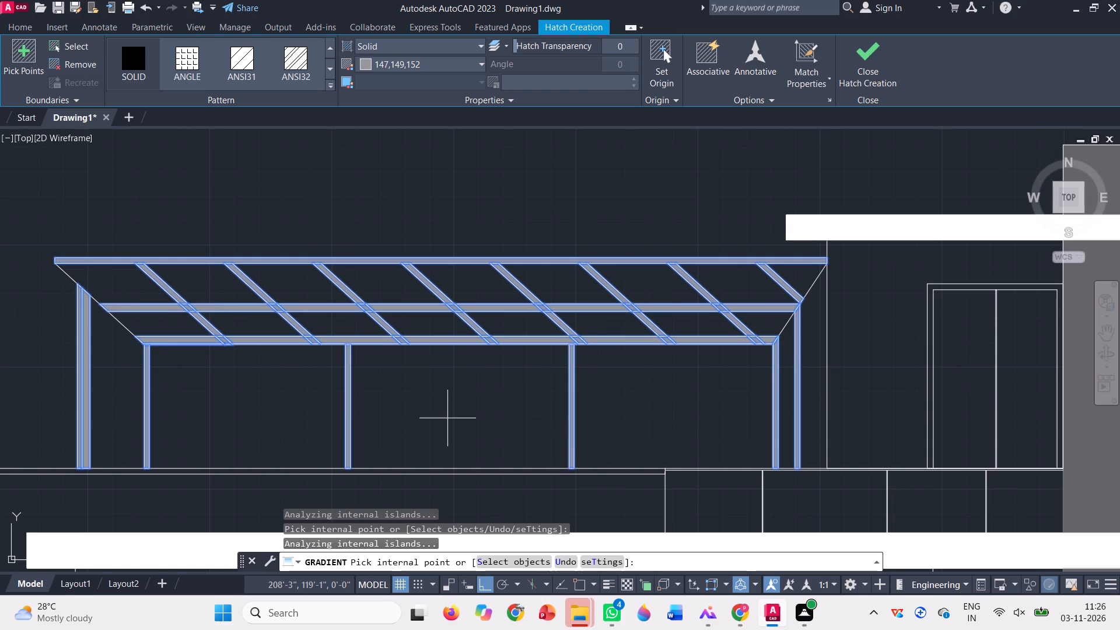
scroll(400, 418, down, 1)
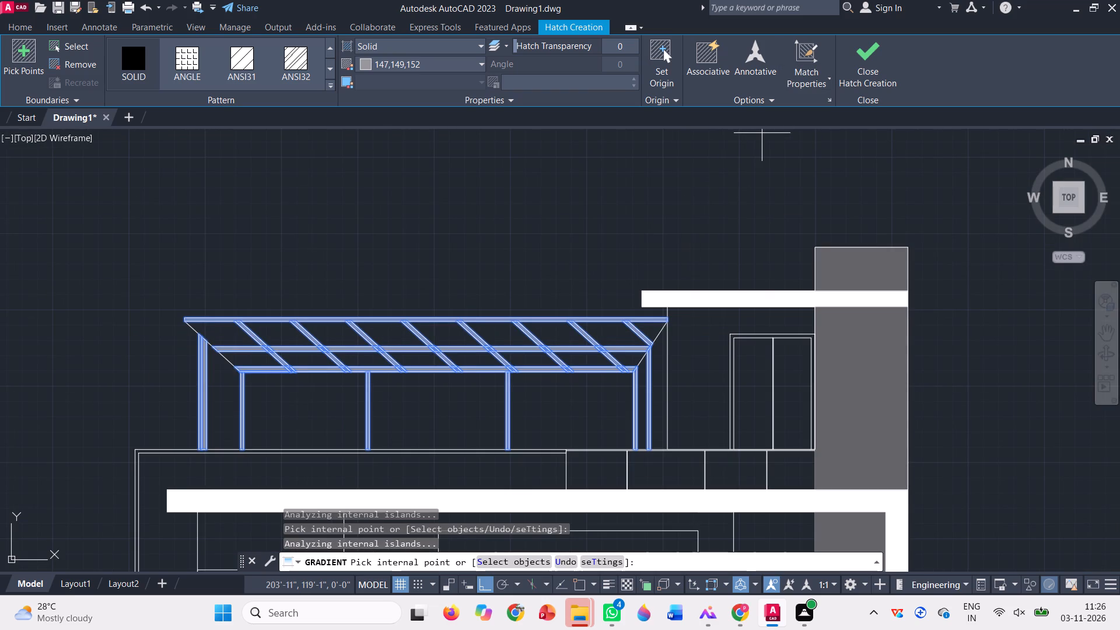
click(876, 68)
Trim away the stray grey hatch strip and small rafter-end piece below the pergola's lower beam.
scroll(259, 379, up, 6)
click(291, 43)
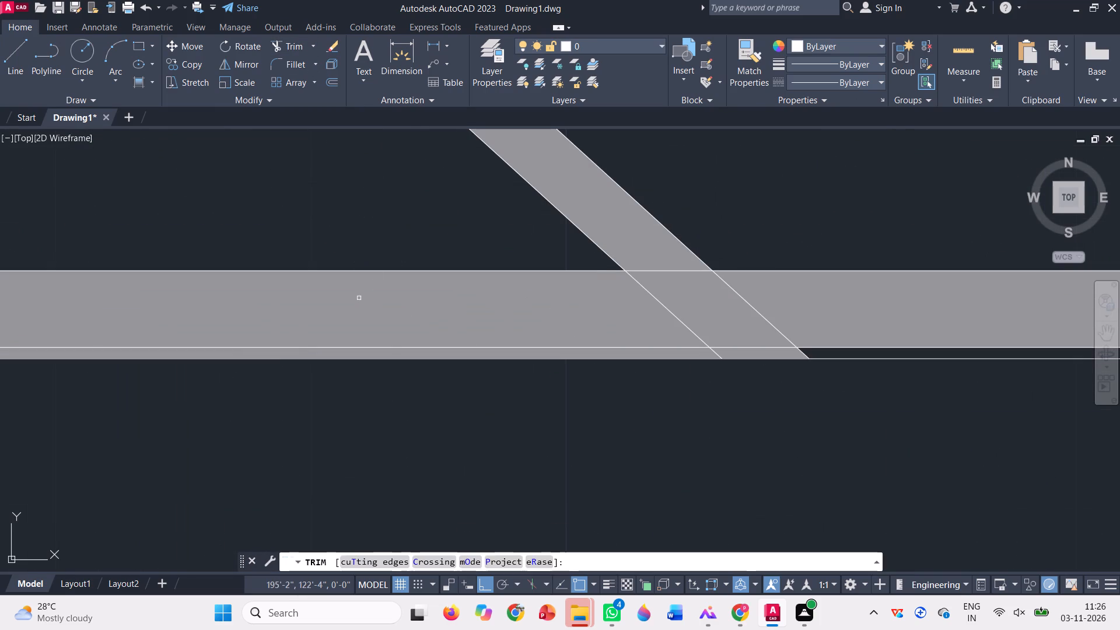
scroll(401, 377, up, 4)
click(354, 218)
scroll(425, 363, down, 5)
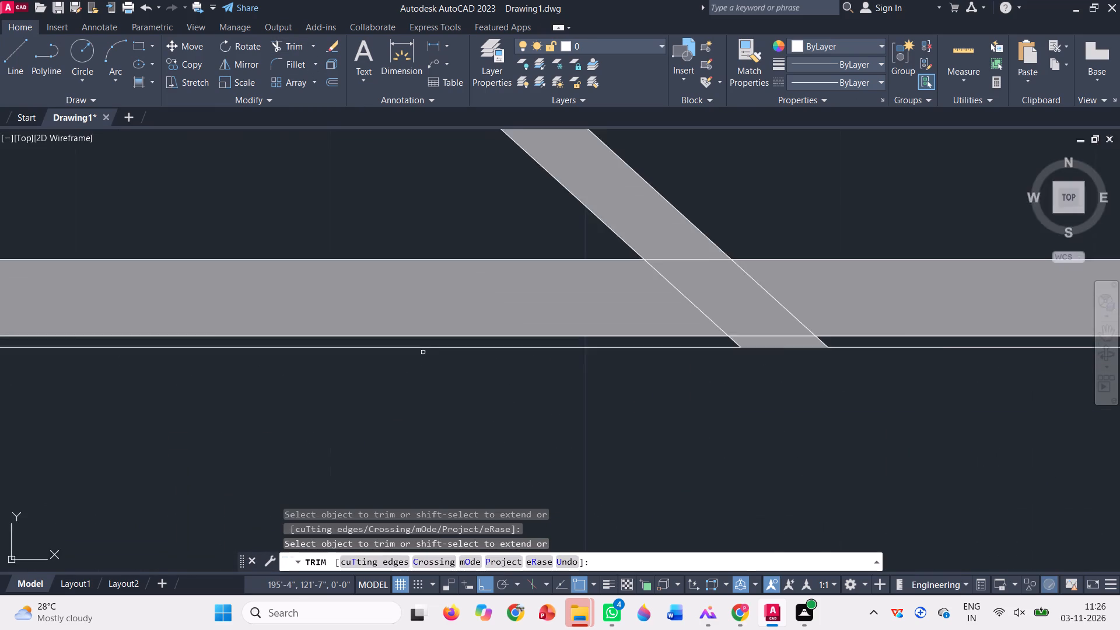
scroll(423, 351, down, 2)
scroll(487, 358, up, 5)
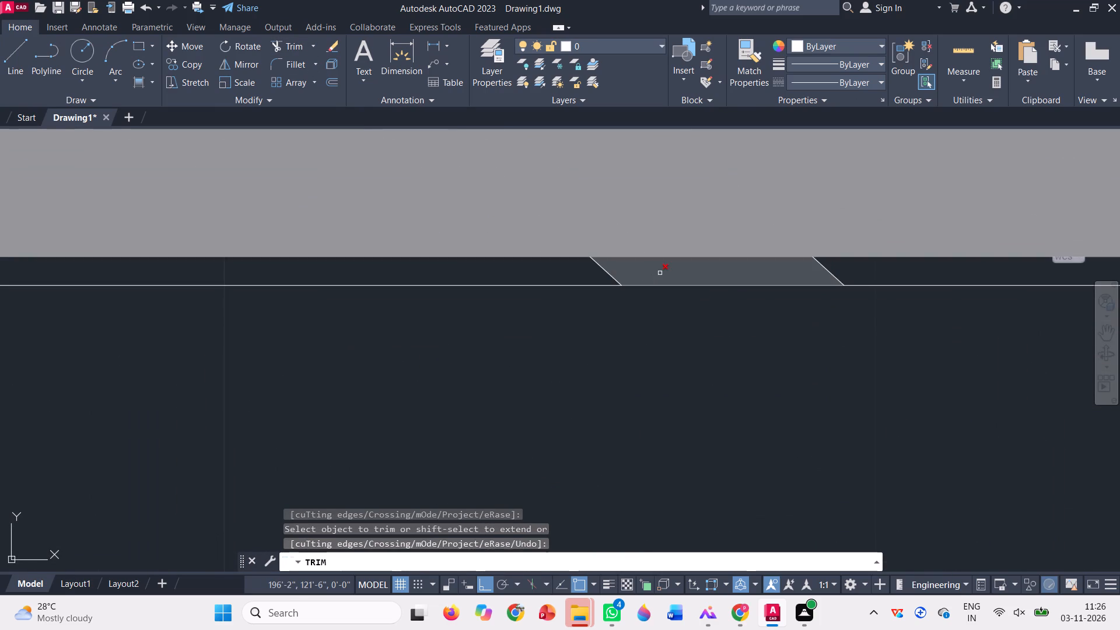
click(661, 272)
scroll(367, 372, down, 7)
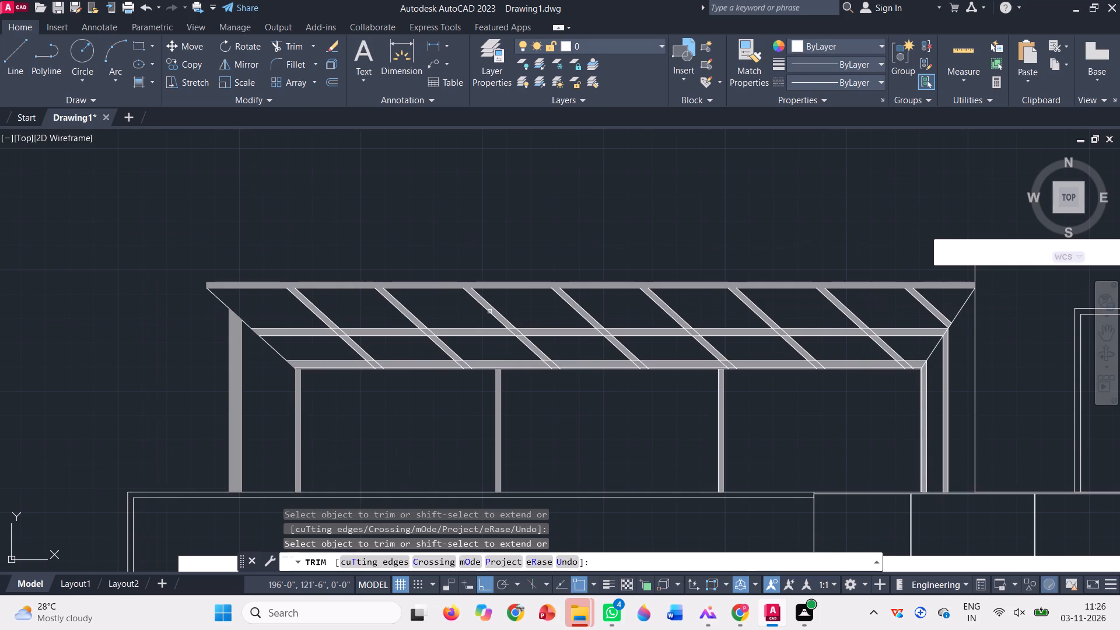
key(Escape)
Start a solid hatch in colour 69,84,165 and fill the first three upper and first three lower pergola roof panels from the left.
click(143, 84)
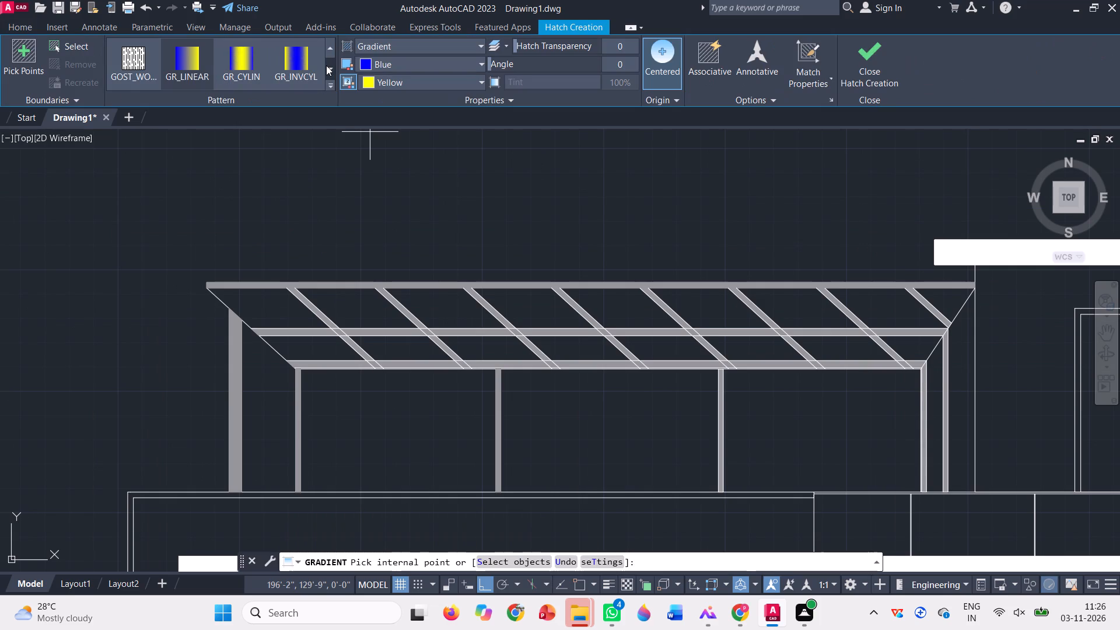
scroll(254, 44, up, 12)
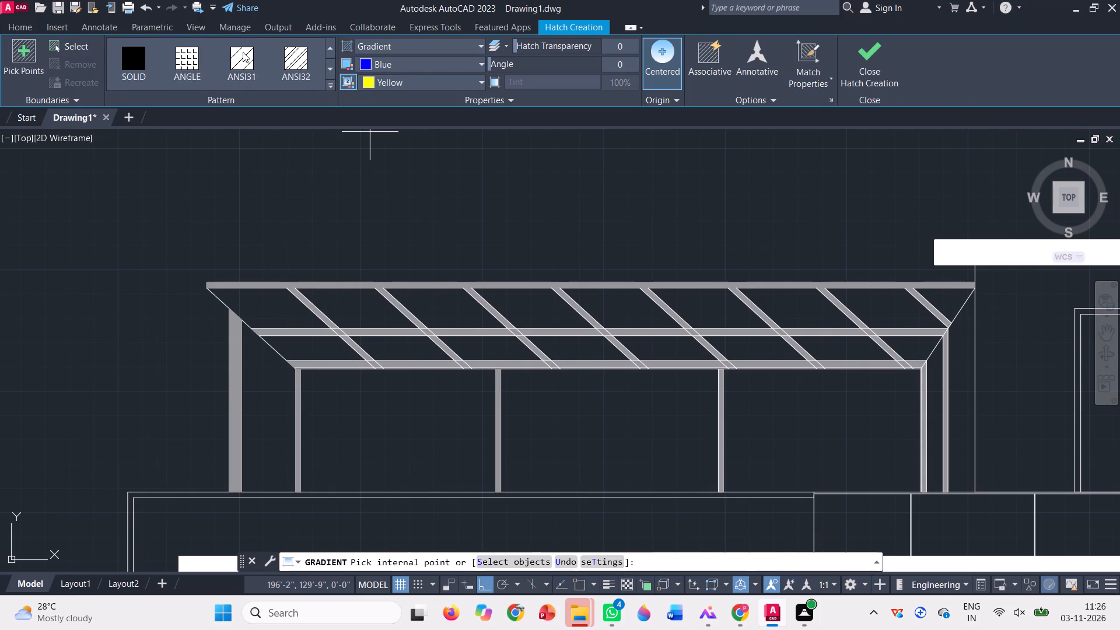
scroll(243, 52, up, 6)
click(143, 71)
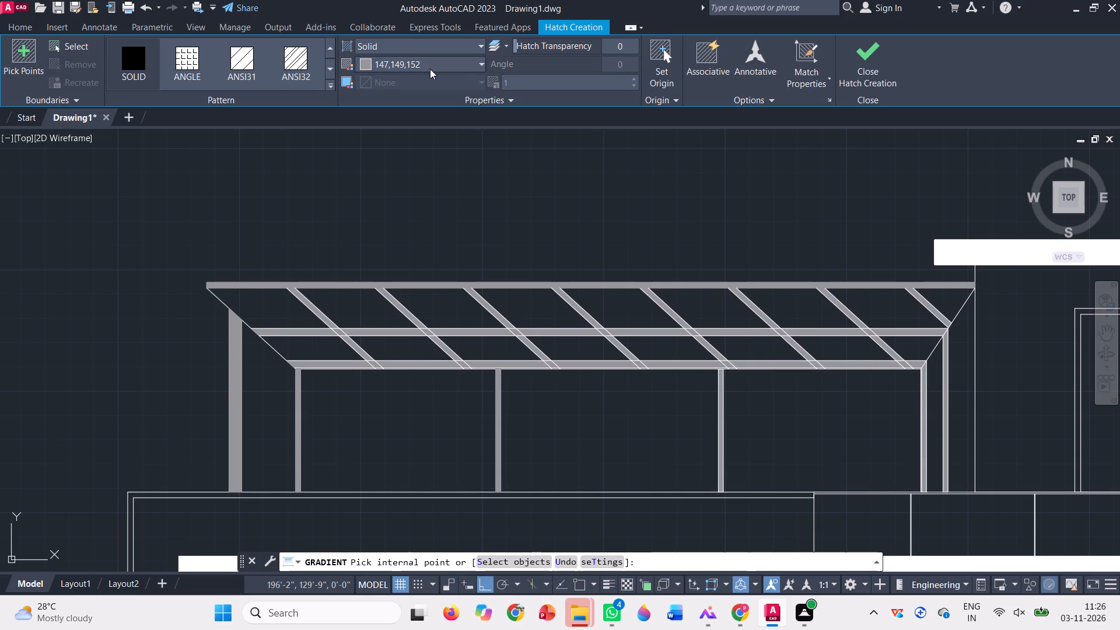
click(430, 69)
click(437, 144)
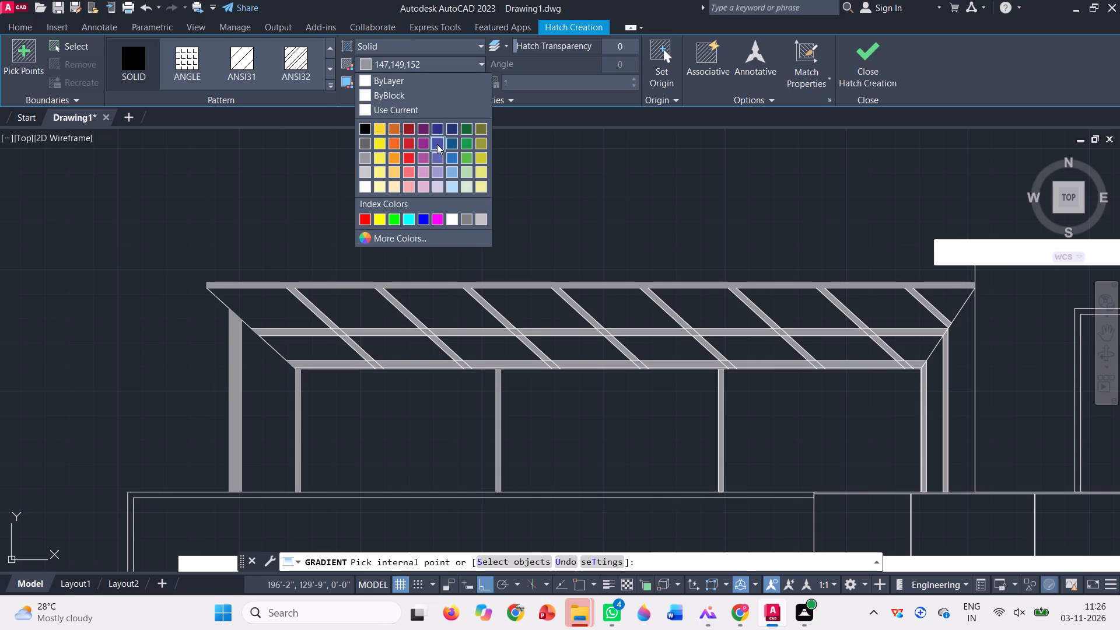
click(279, 309)
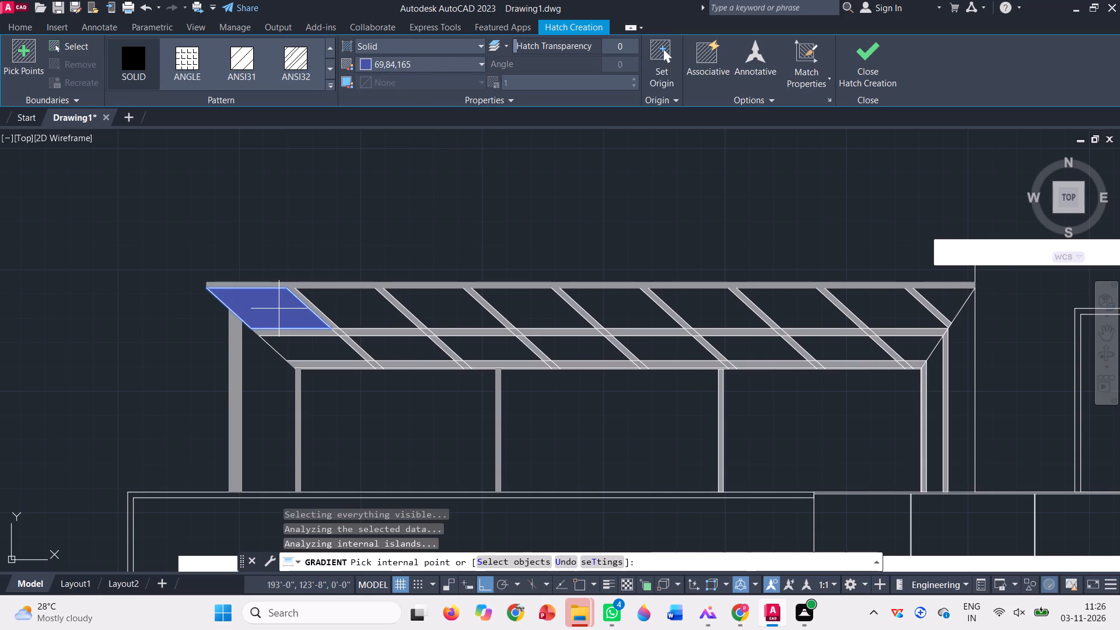
scroll(372, 291, up, 3)
click(325, 321)
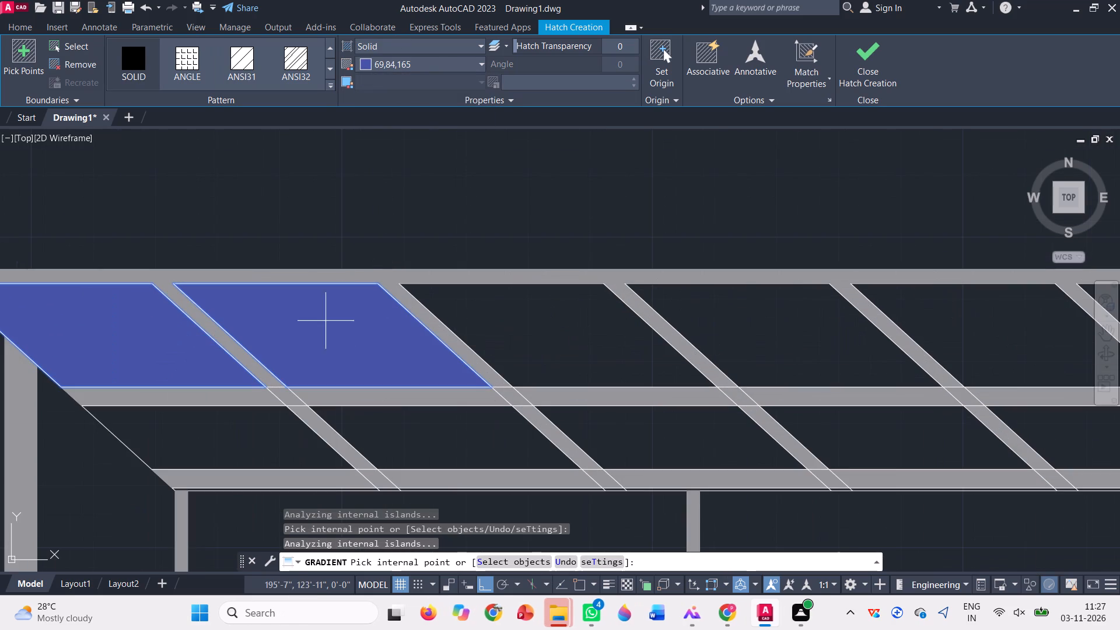
click(579, 321)
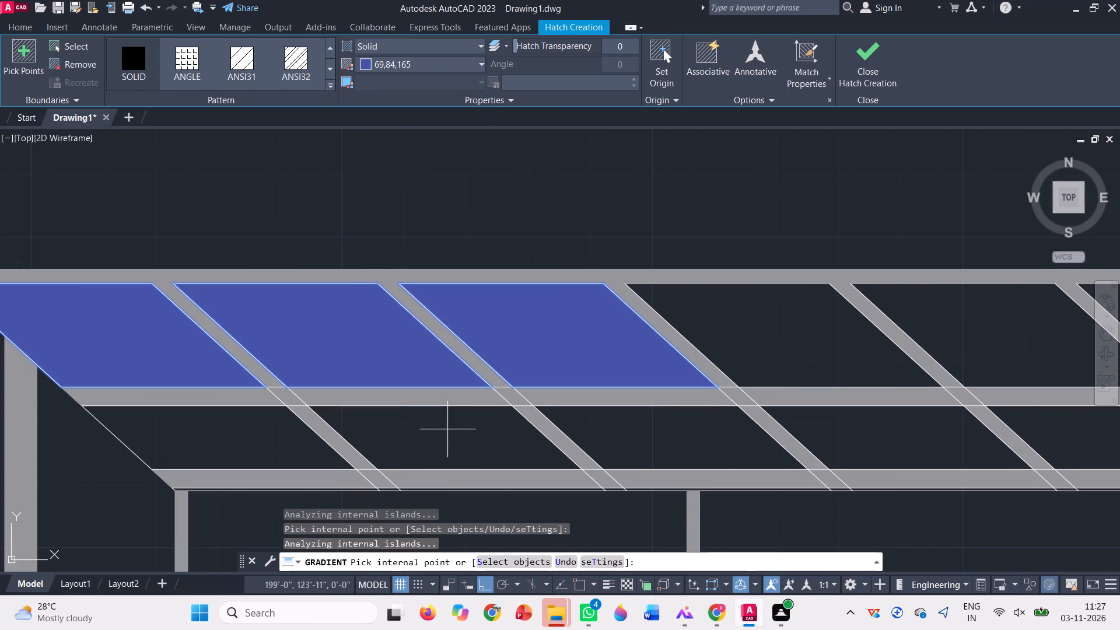
click(441, 433)
click(646, 426)
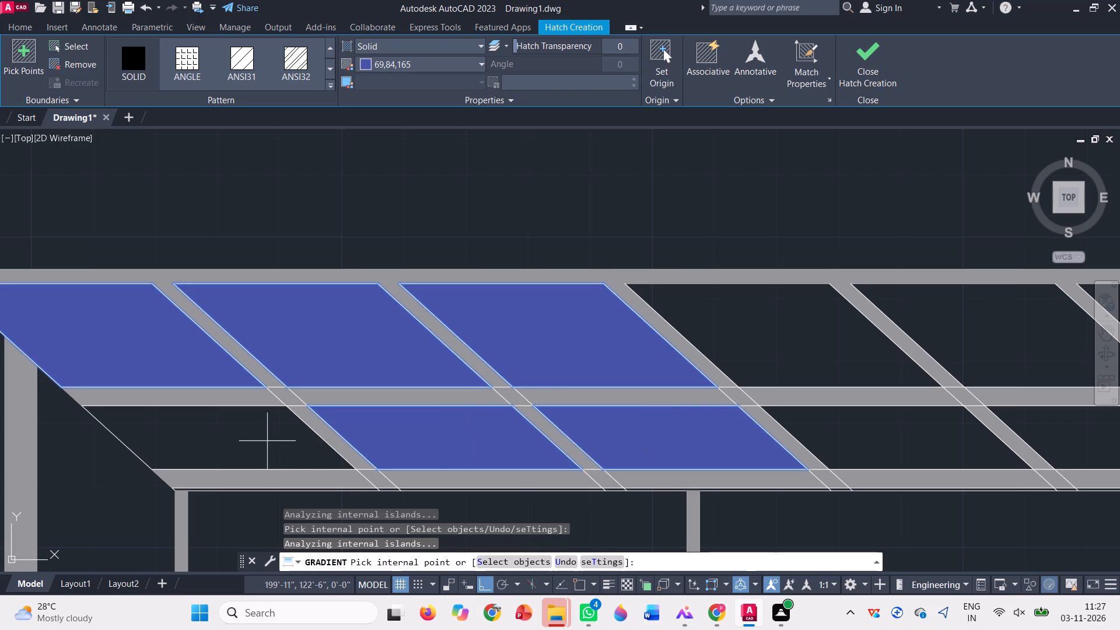
click(260, 442)
Add the fourth and fifth upper and lower pergola roof panels from the left to the blue hatch.
scroll(146, 354, down, 3)
click(560, 338)
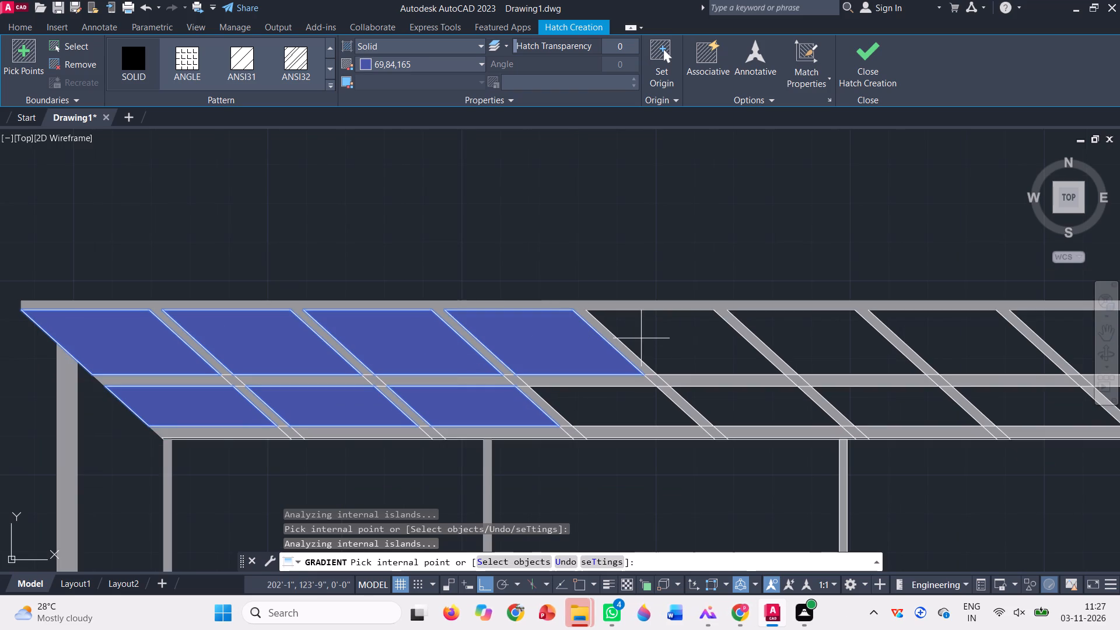
click(706, 341)
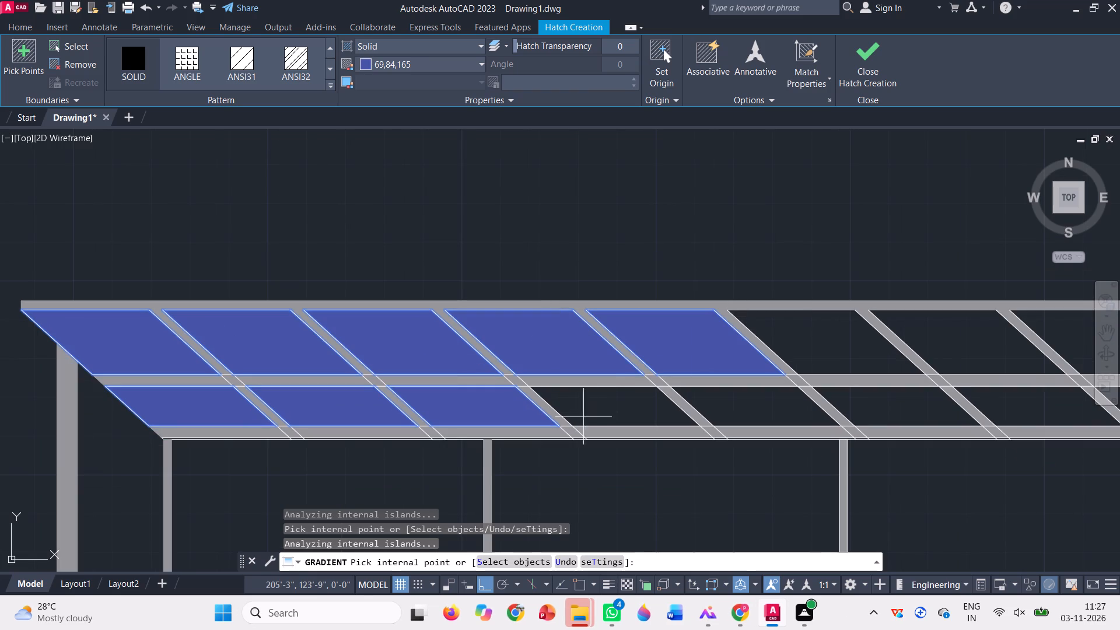
click(597, 409)
click(756, 400)
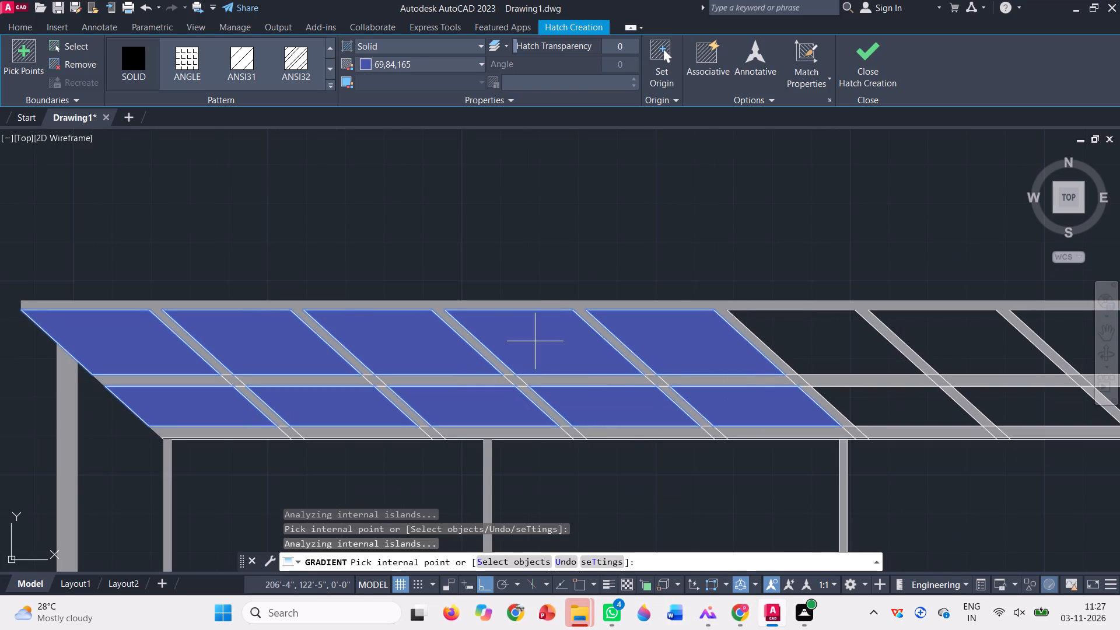
Fill the remaining upper and lower roof panels at the pergola's right end with the blue hatch.
scroll(267, 289, down, 3)
scroll(485, 297, up, 3)
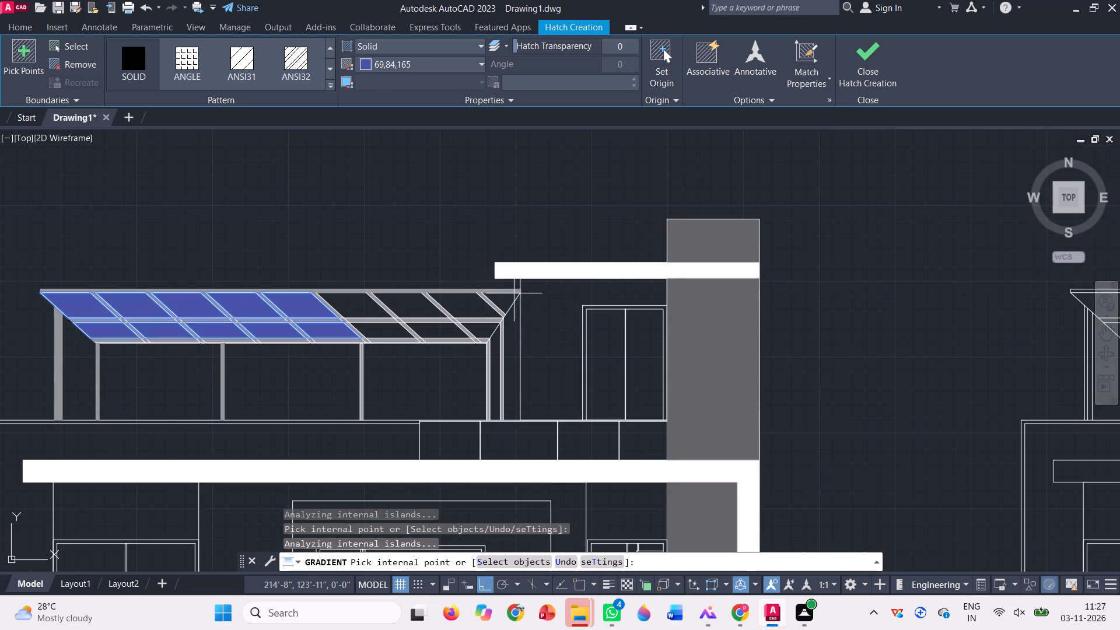
click(505, 300)
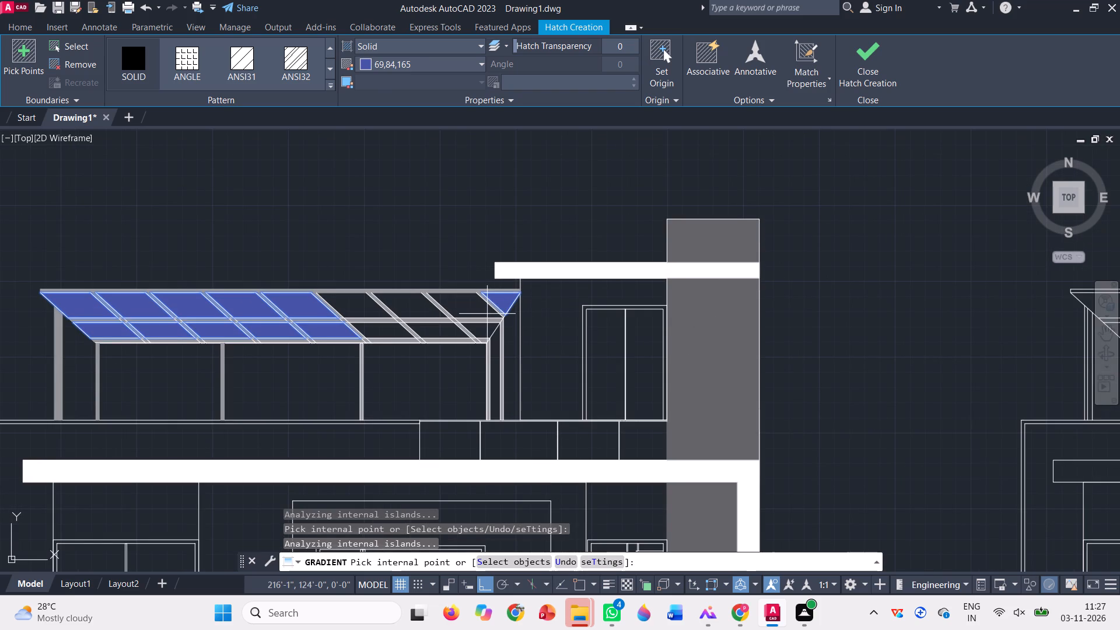
scroll(485, 316, up, 1)
click(473, 304)
click(480, 335)
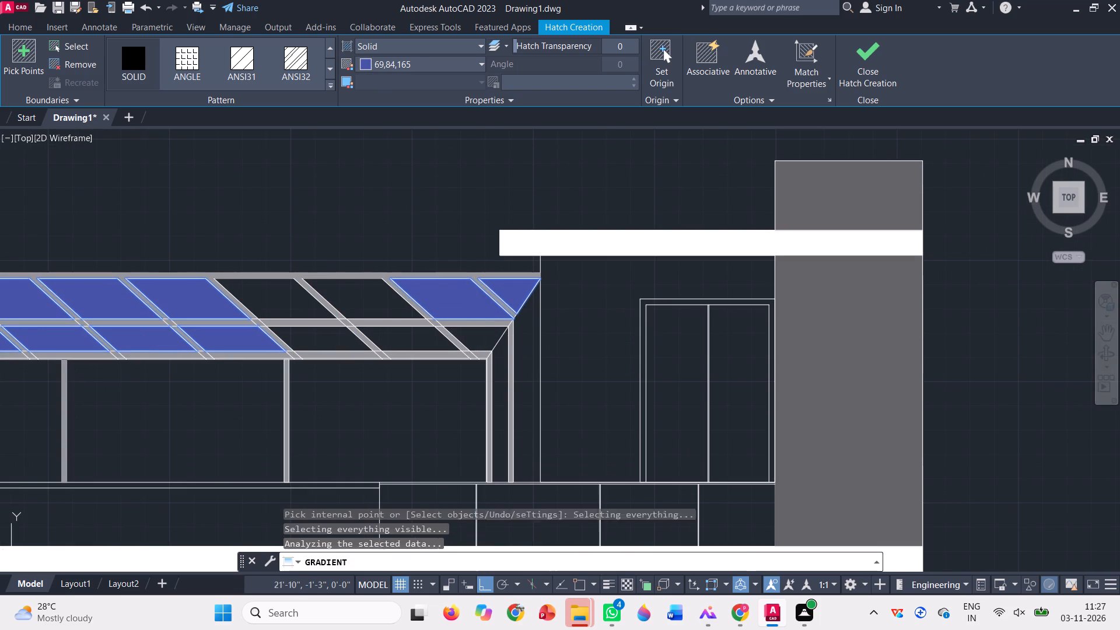
click(415, 332)
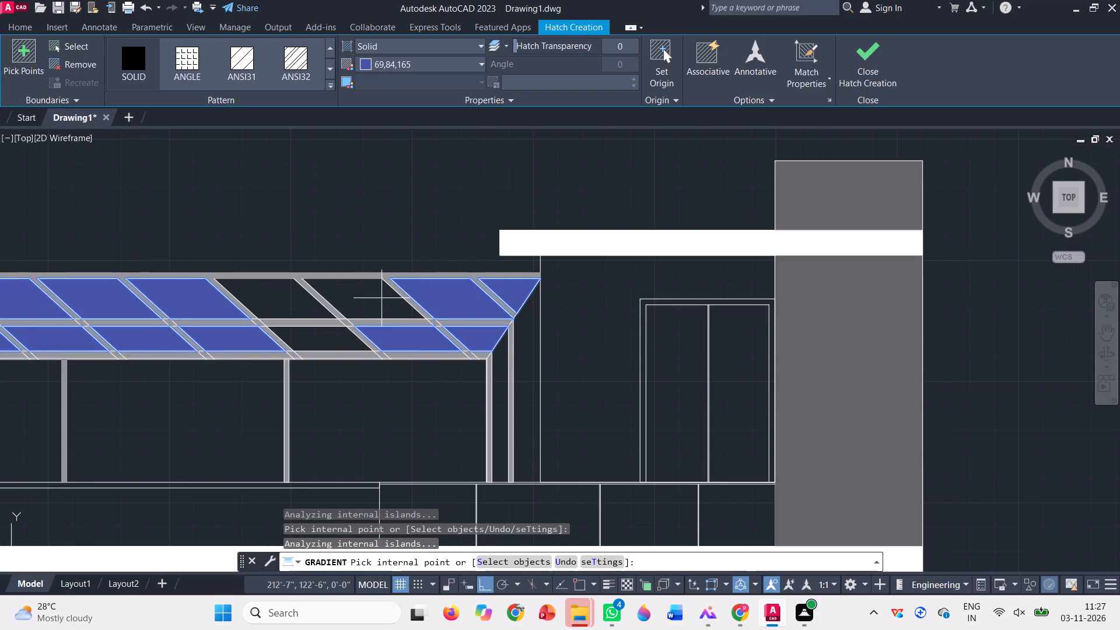
click(380, 297)
click(288, 300)
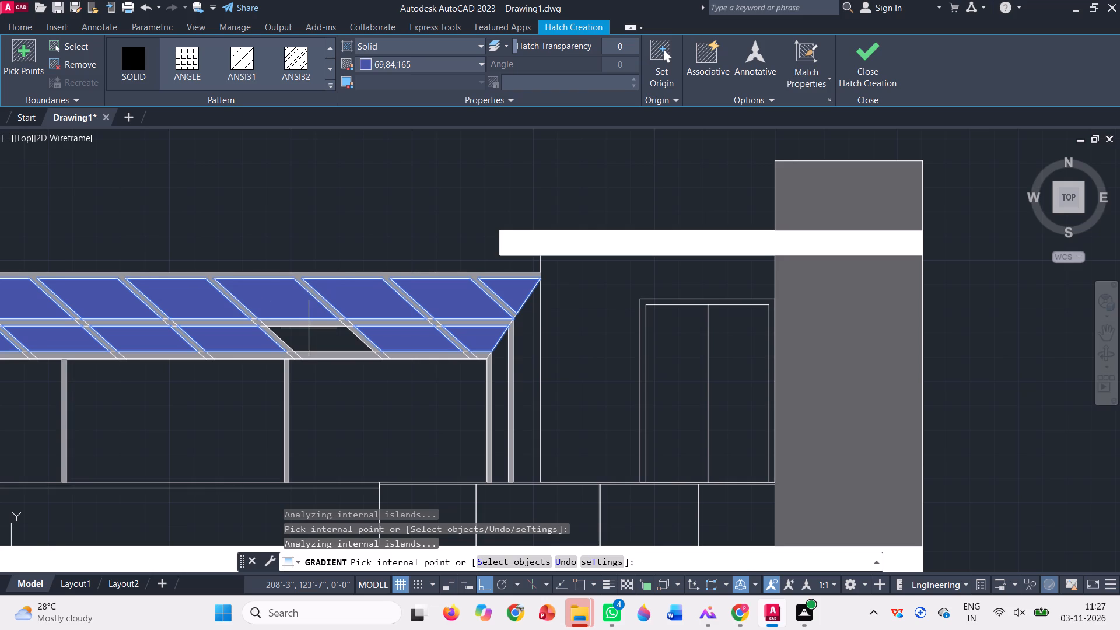
click(311, 331)
scroll(495, 311, down, 4)
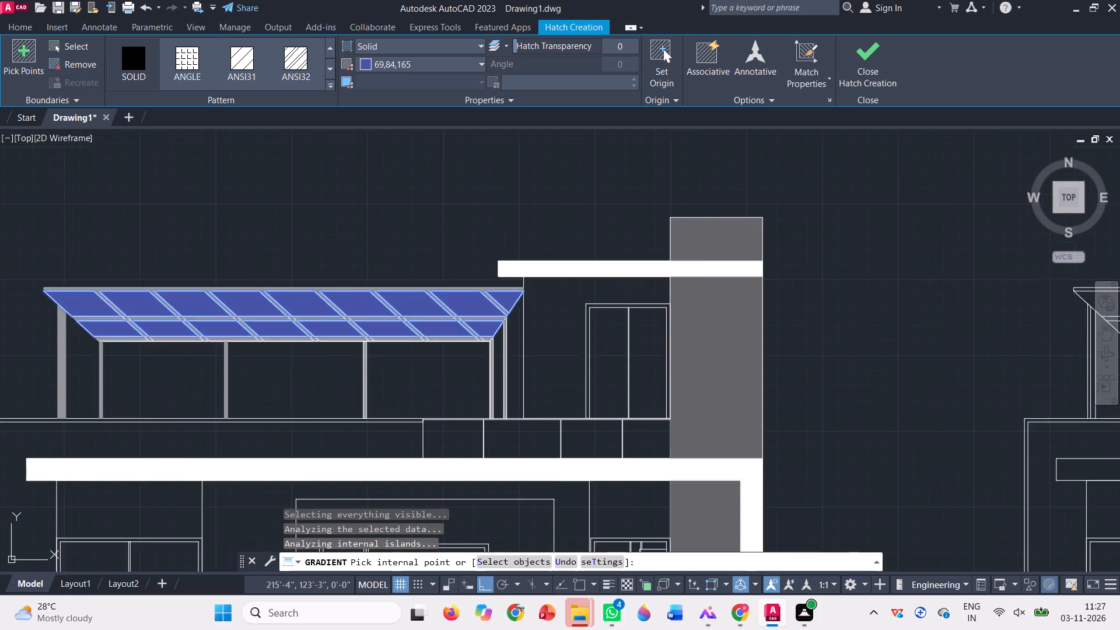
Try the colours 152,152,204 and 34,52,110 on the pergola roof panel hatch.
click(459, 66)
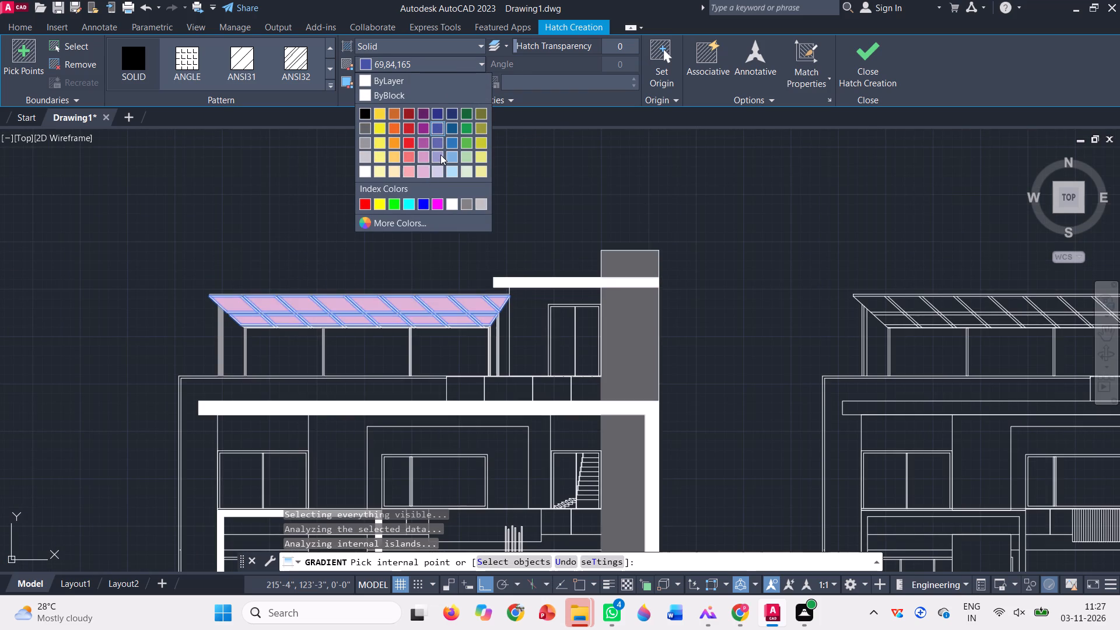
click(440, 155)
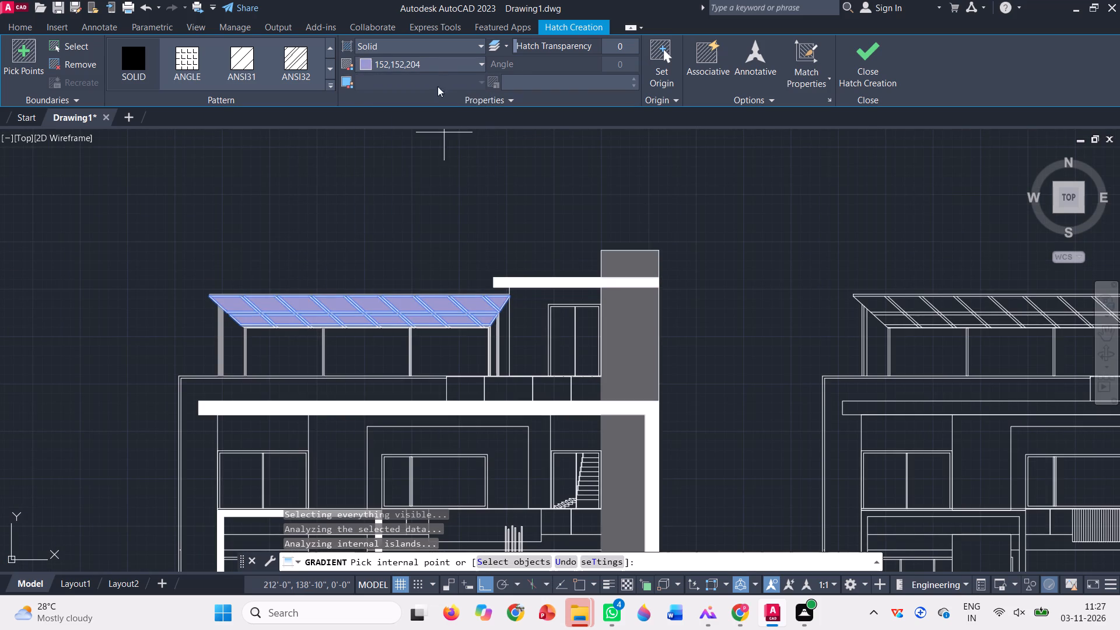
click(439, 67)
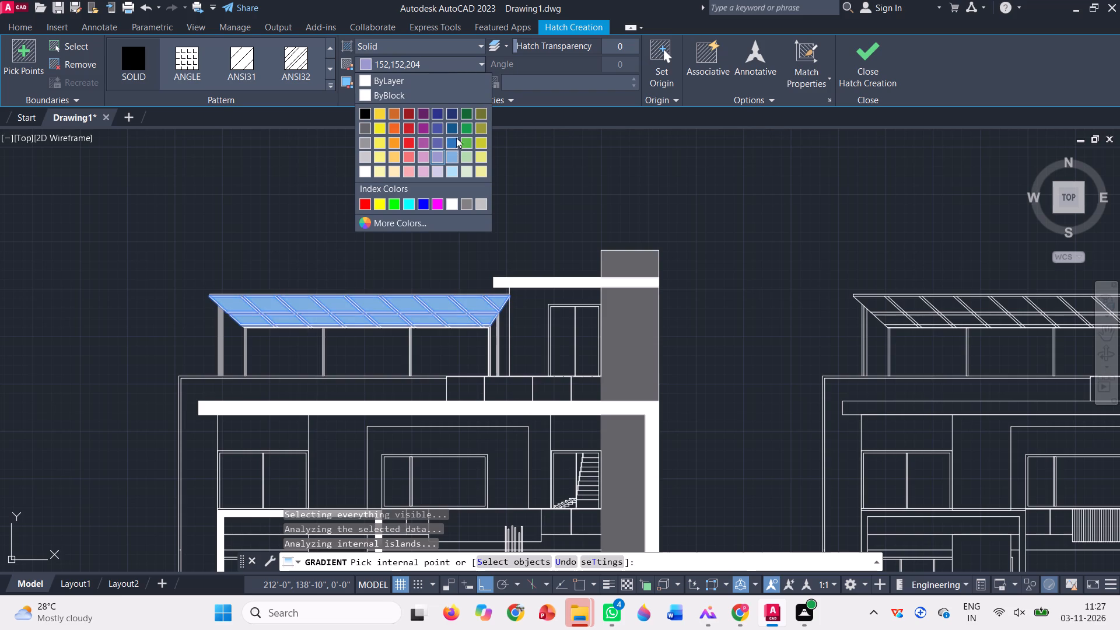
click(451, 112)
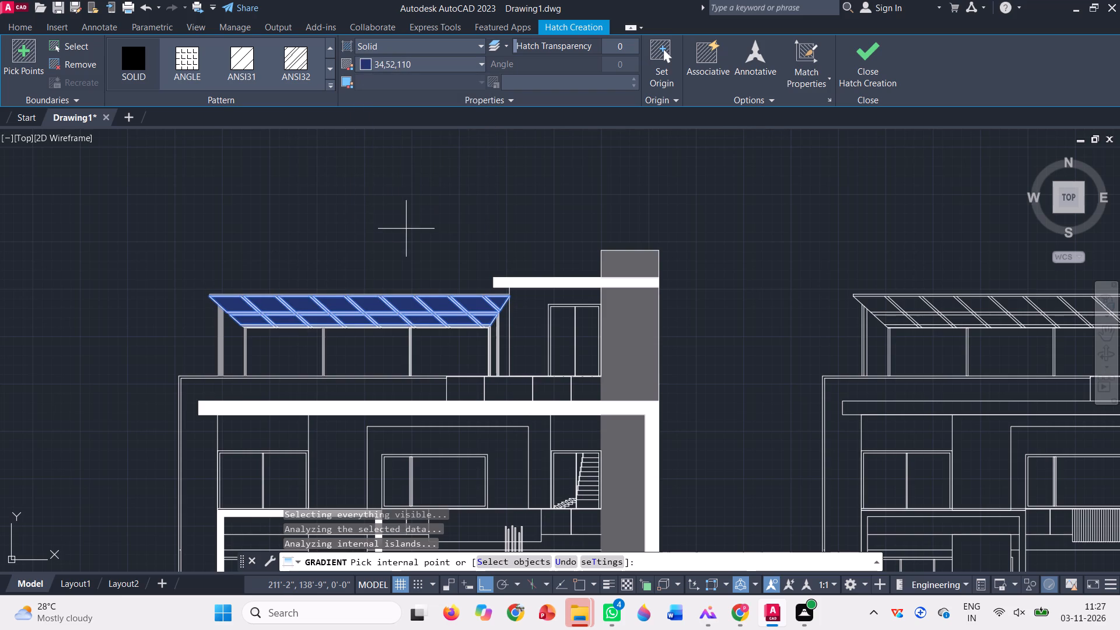
Finish the pergola roof panel hatch and change its colour to 16,86,137.
key(space)
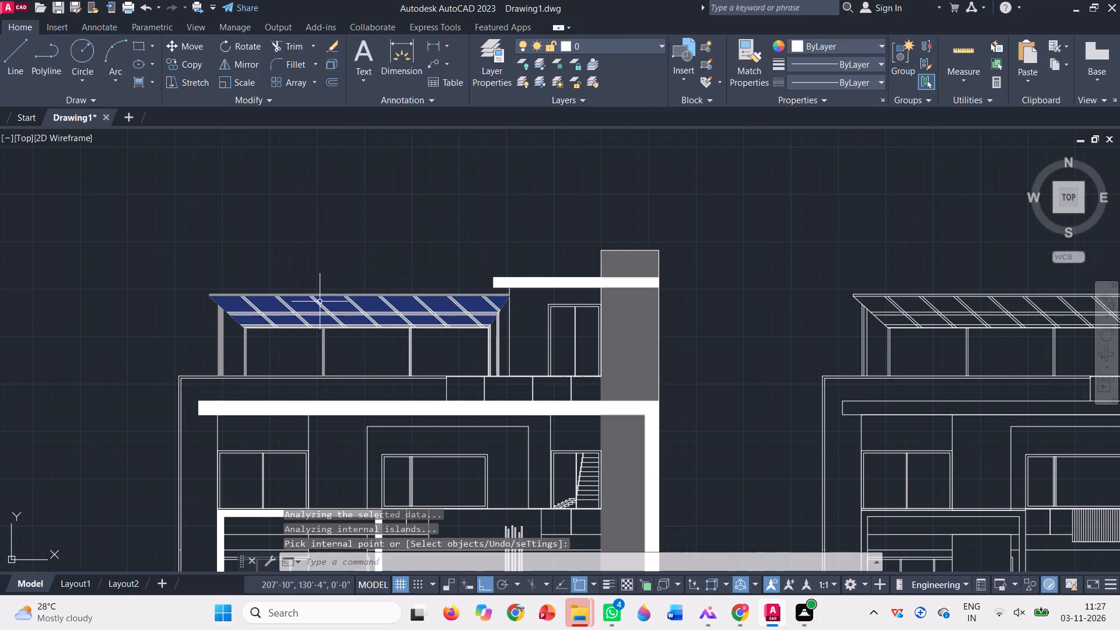
click(327, 300)
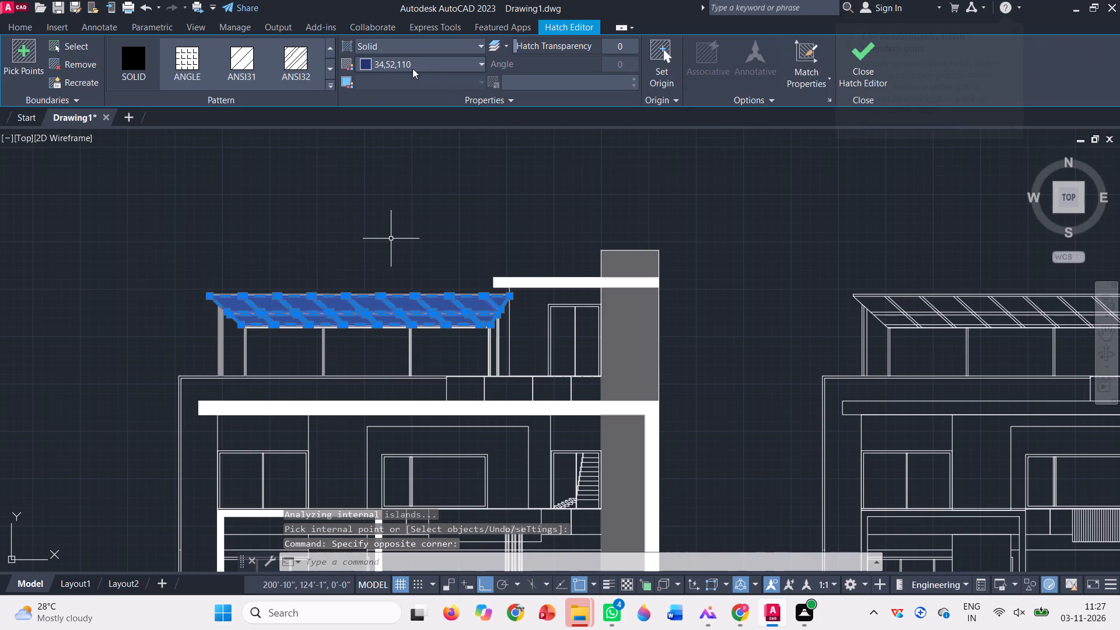
click(435, 71)
click(452, 132)
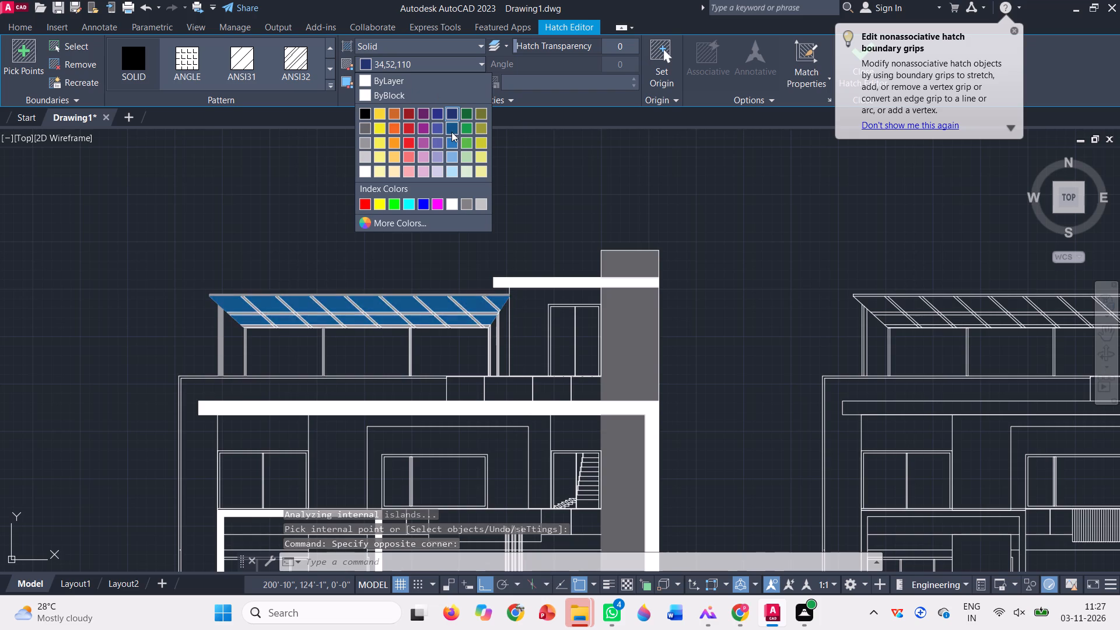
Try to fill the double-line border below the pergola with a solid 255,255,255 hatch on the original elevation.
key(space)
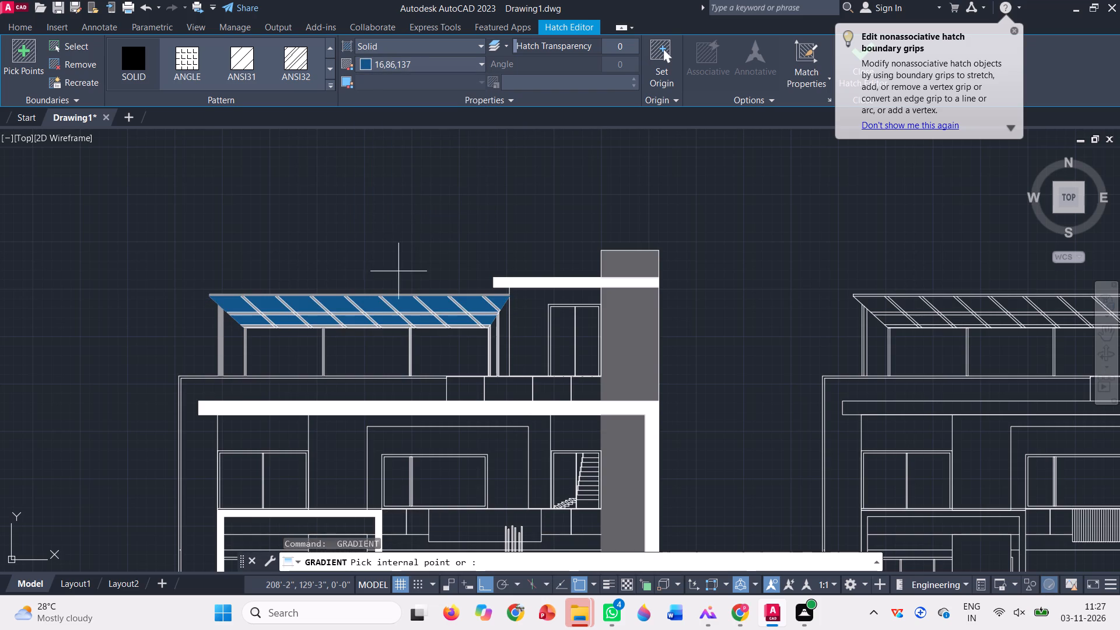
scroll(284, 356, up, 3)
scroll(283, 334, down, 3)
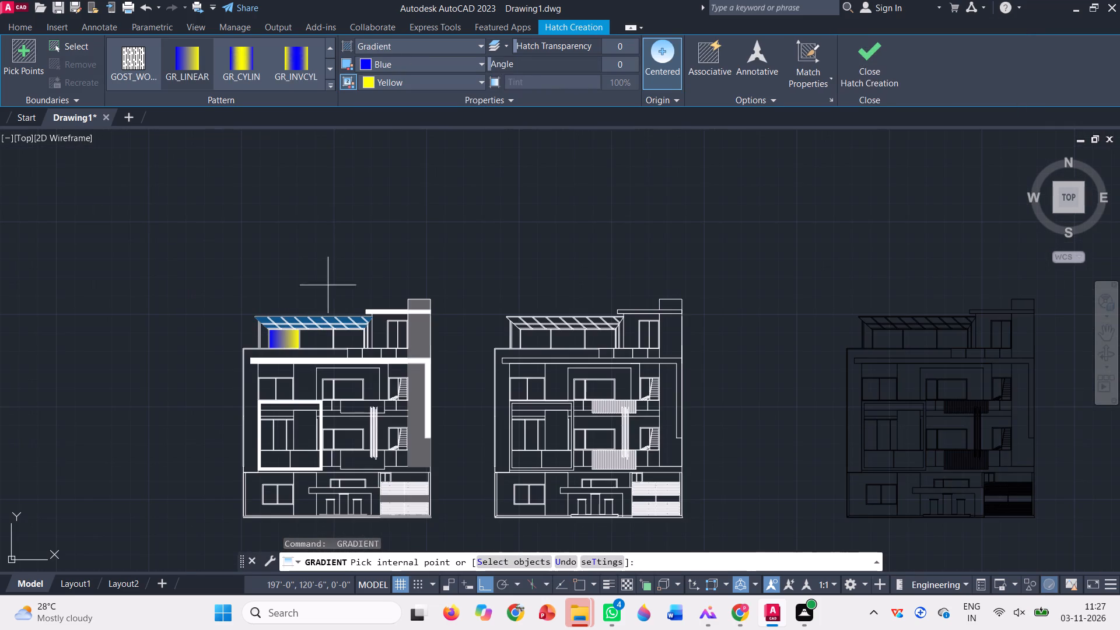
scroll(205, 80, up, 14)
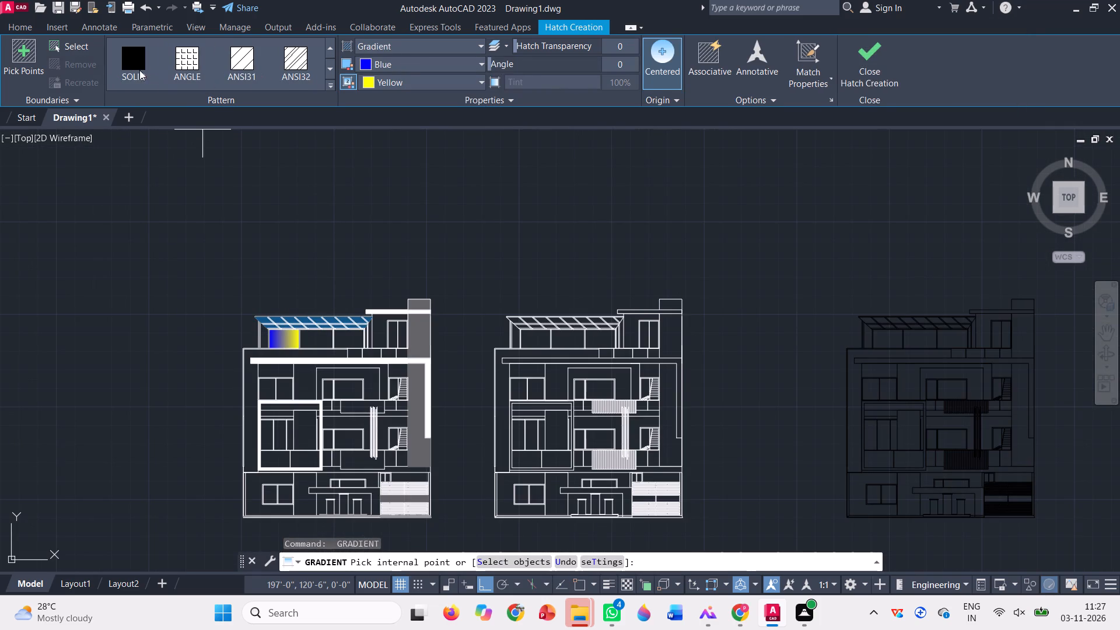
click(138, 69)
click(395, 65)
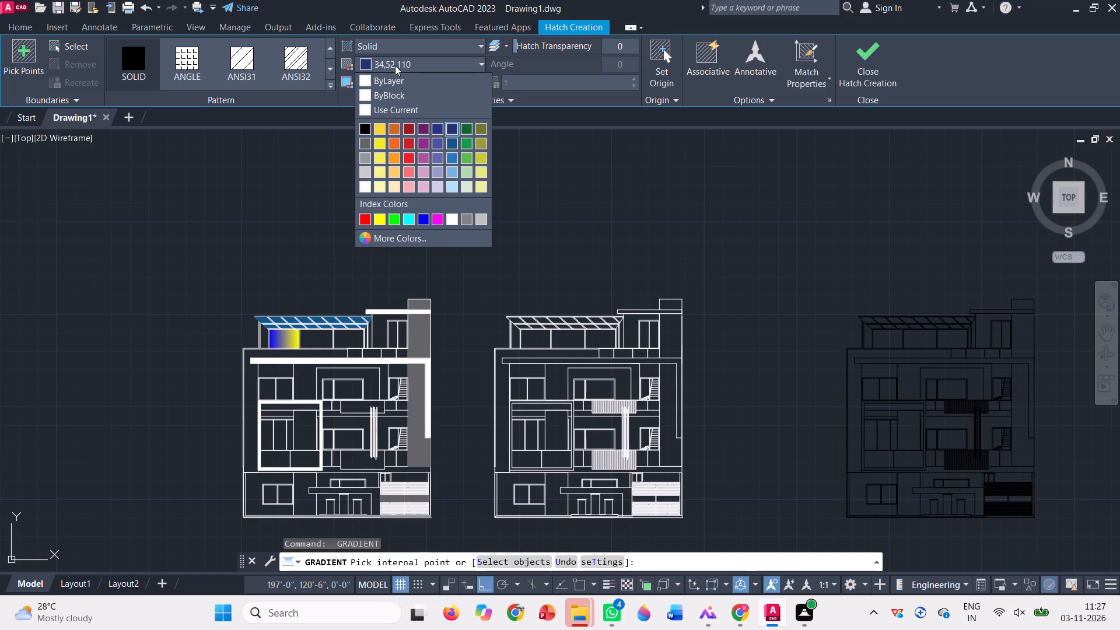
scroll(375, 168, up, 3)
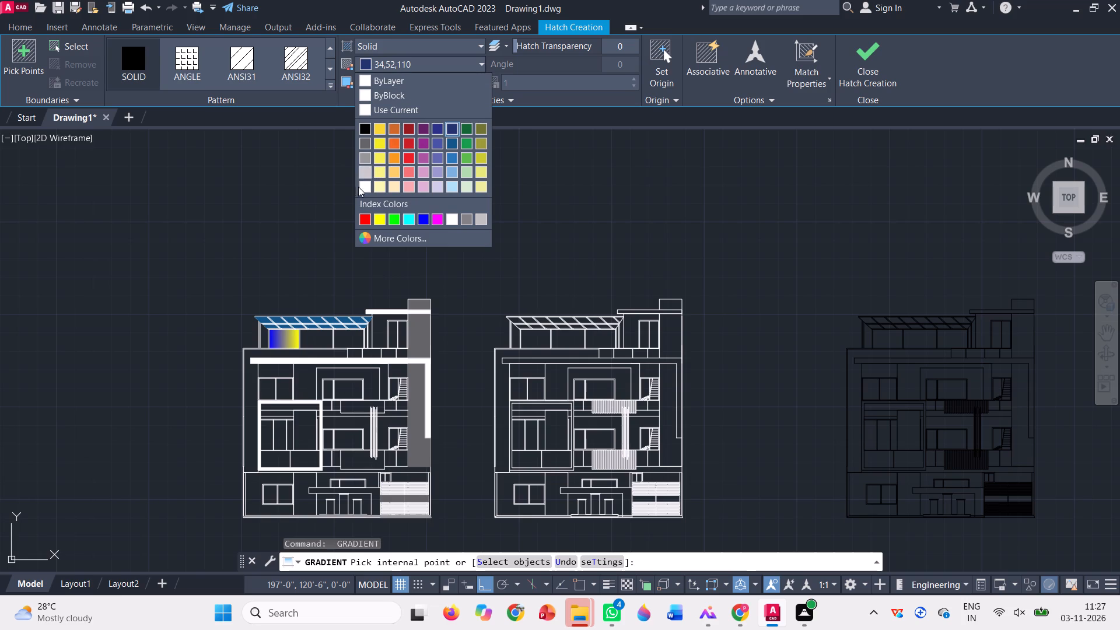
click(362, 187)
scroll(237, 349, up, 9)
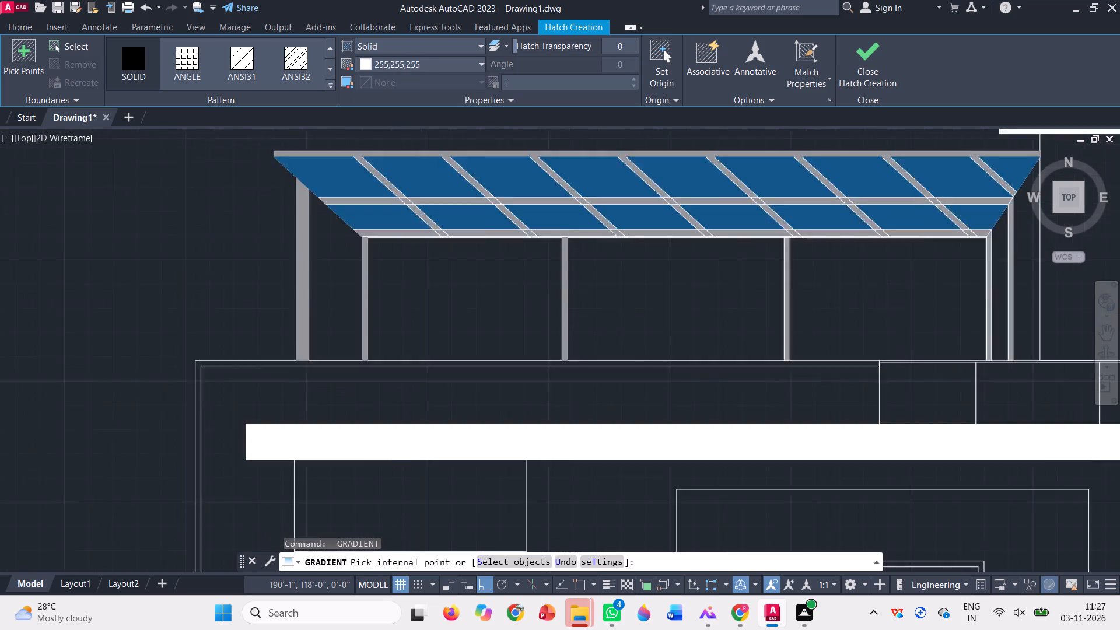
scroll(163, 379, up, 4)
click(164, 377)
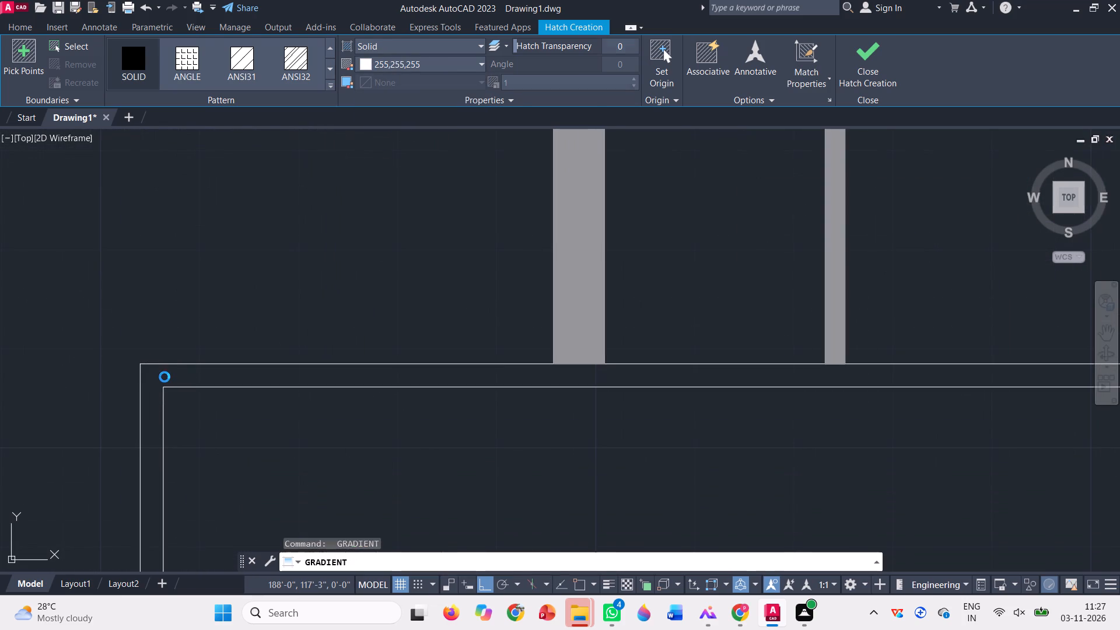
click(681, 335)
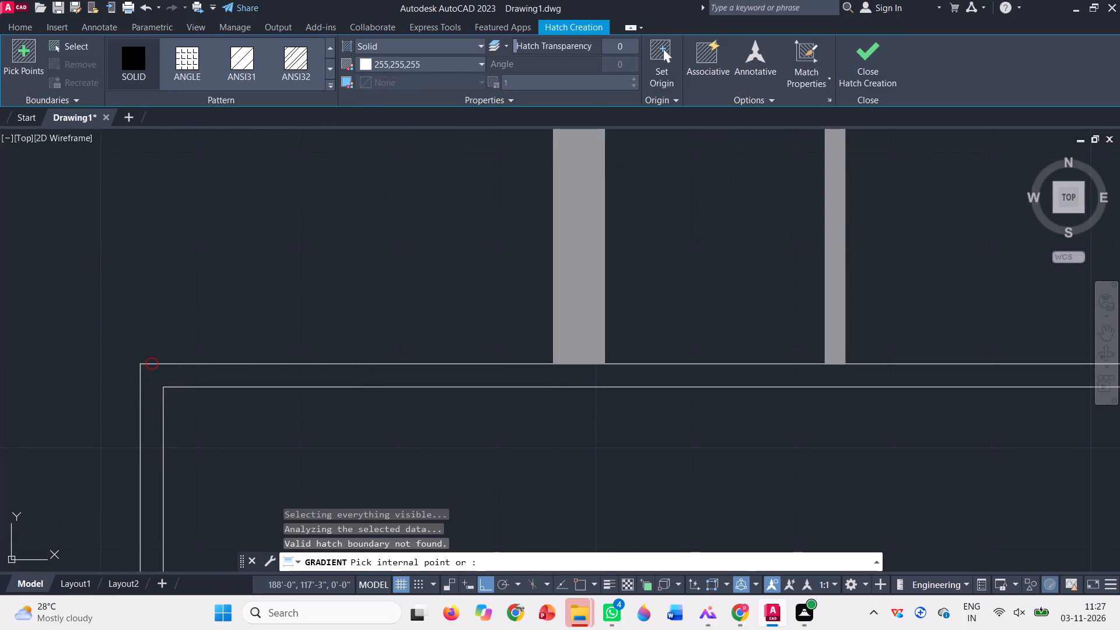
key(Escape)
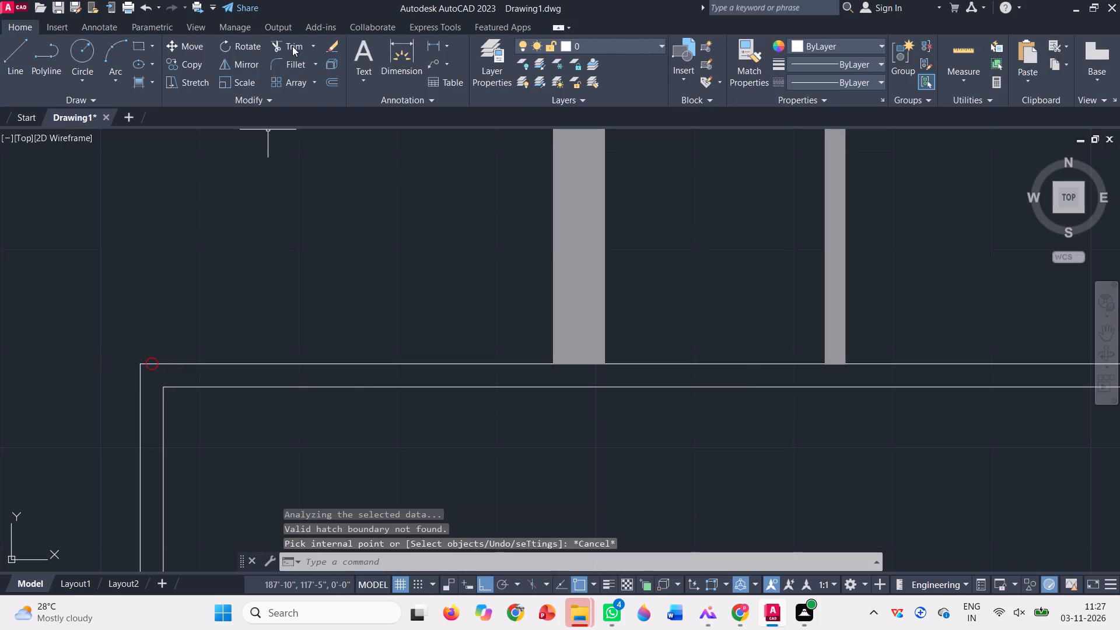
Trim the short end of the outer border's top line at its upper-left corner and extend the line back to the corner.
click(292, 46)
click(146, 365)
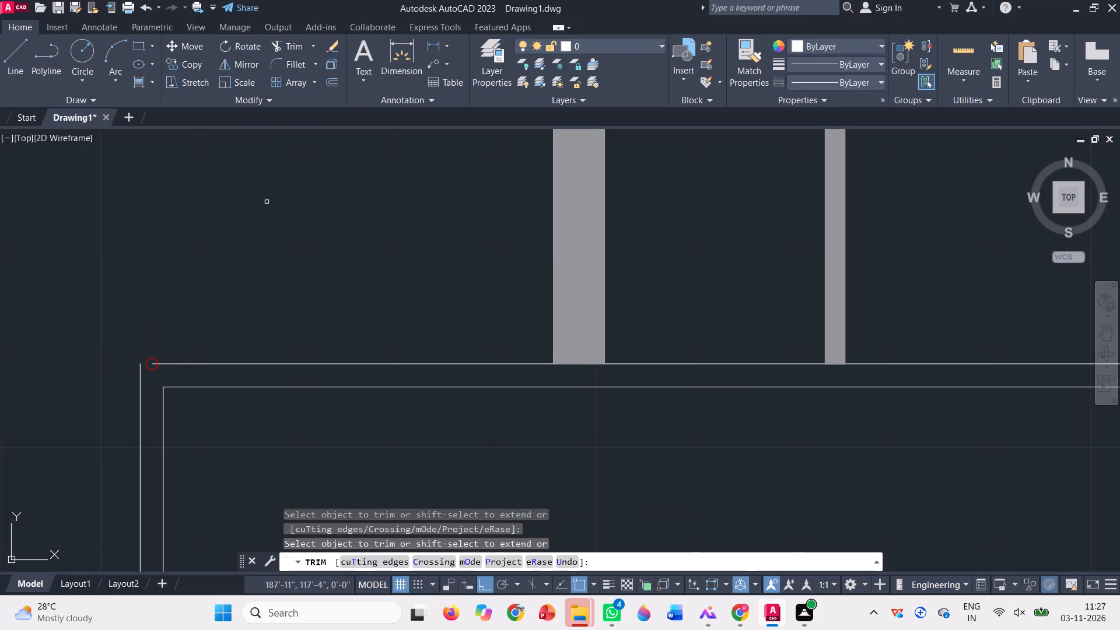
click(316, 45)
click(302, 97)
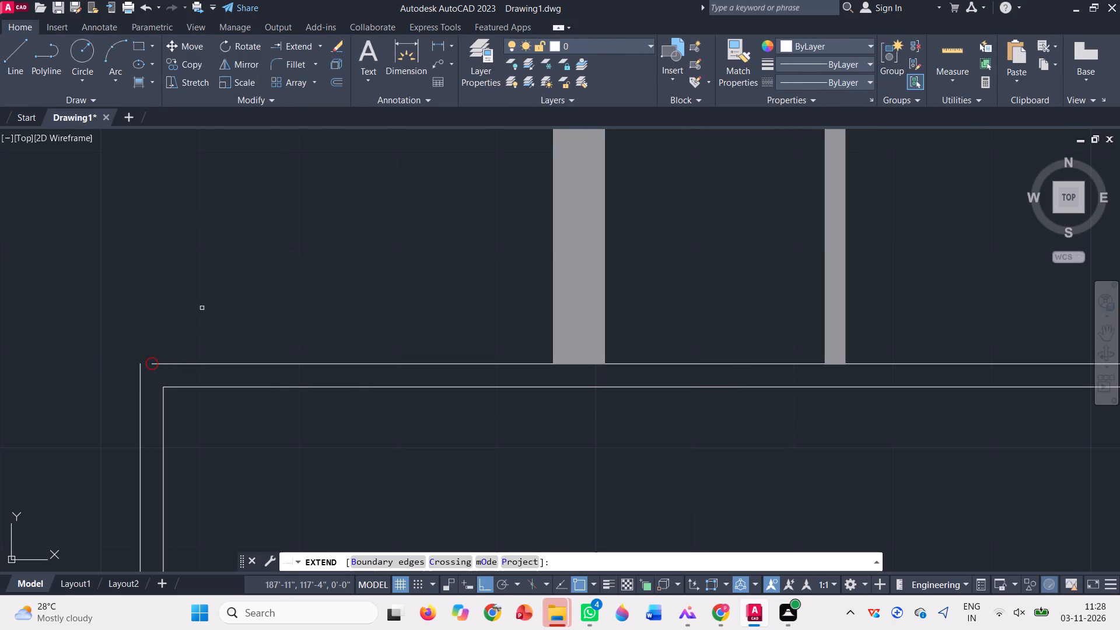
click(171, 373)
click(170, 348)
key(Escape)
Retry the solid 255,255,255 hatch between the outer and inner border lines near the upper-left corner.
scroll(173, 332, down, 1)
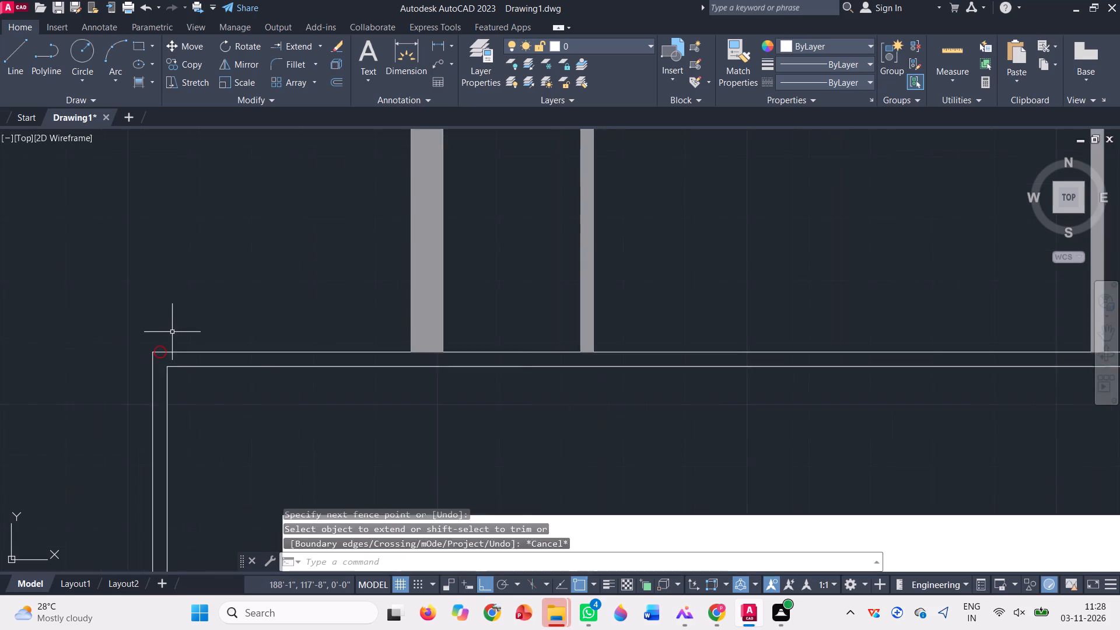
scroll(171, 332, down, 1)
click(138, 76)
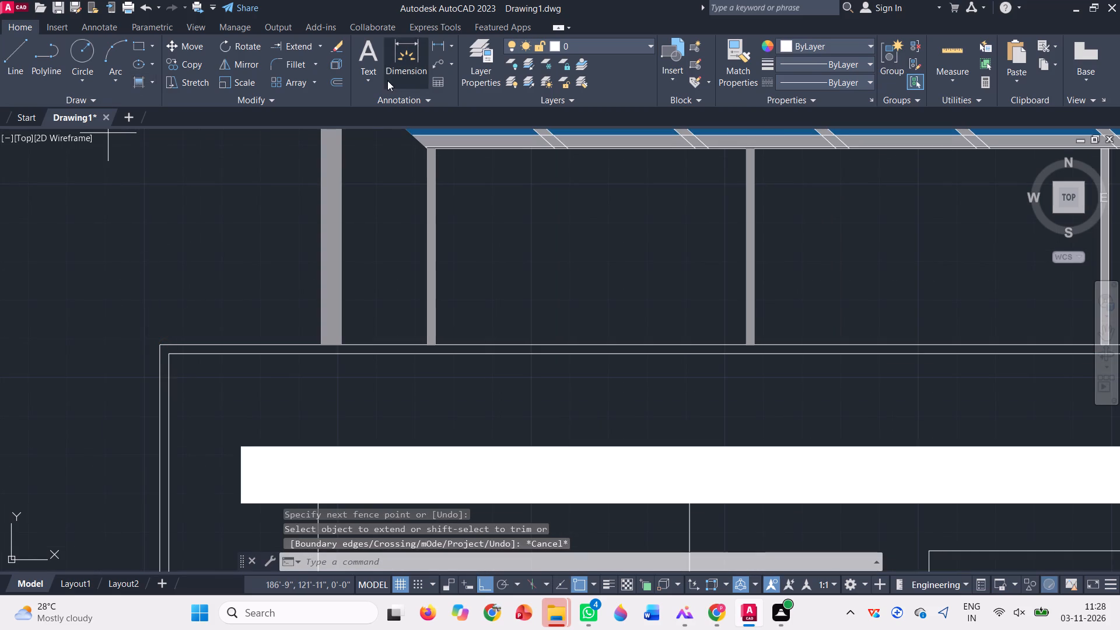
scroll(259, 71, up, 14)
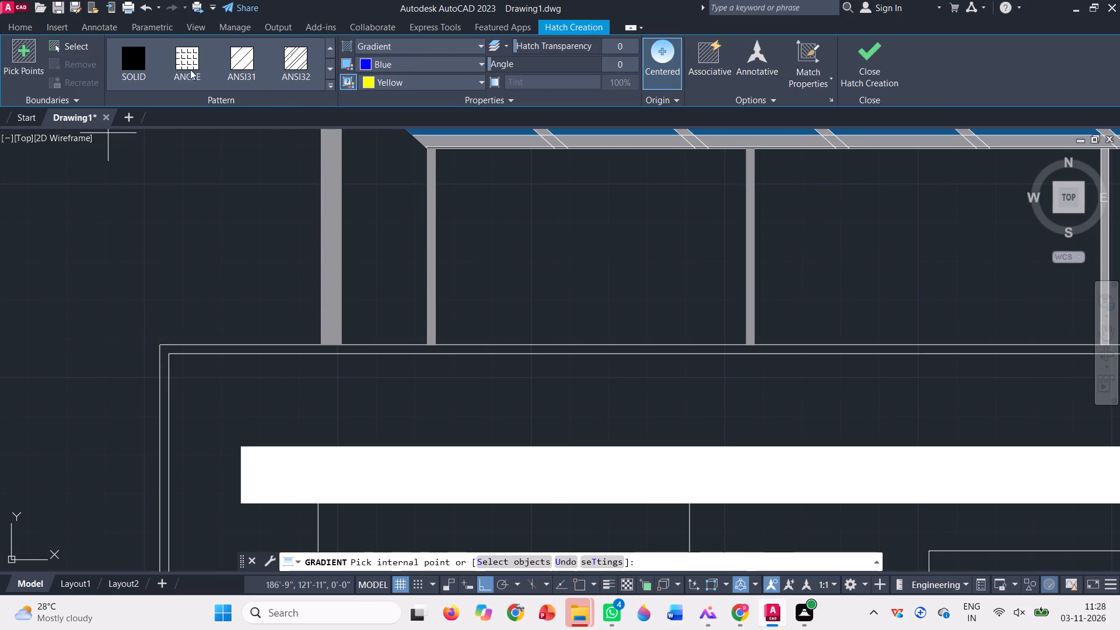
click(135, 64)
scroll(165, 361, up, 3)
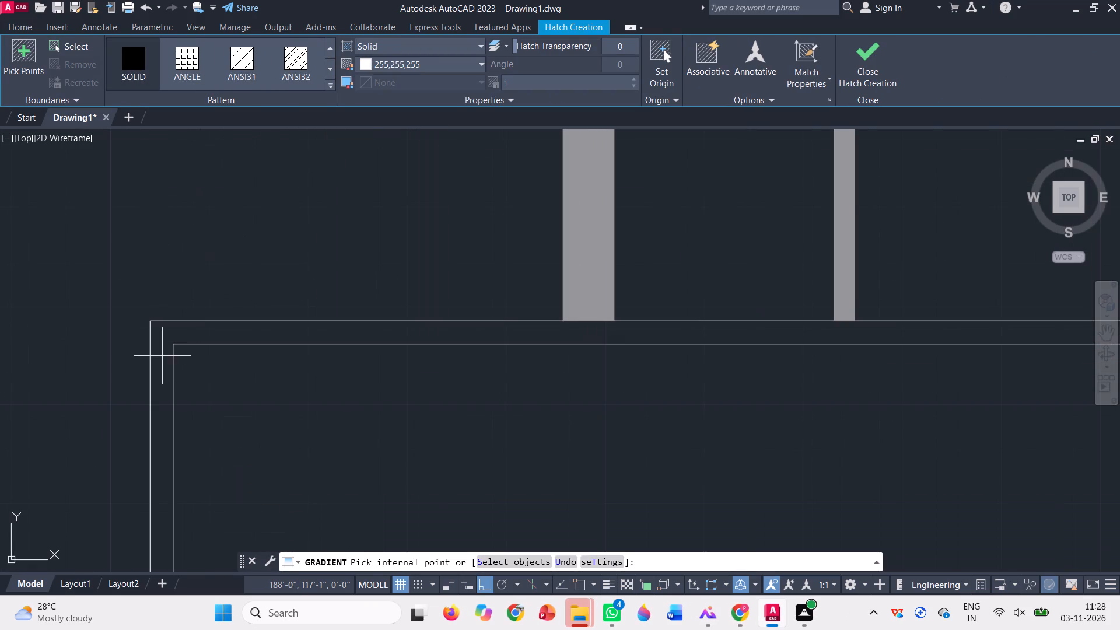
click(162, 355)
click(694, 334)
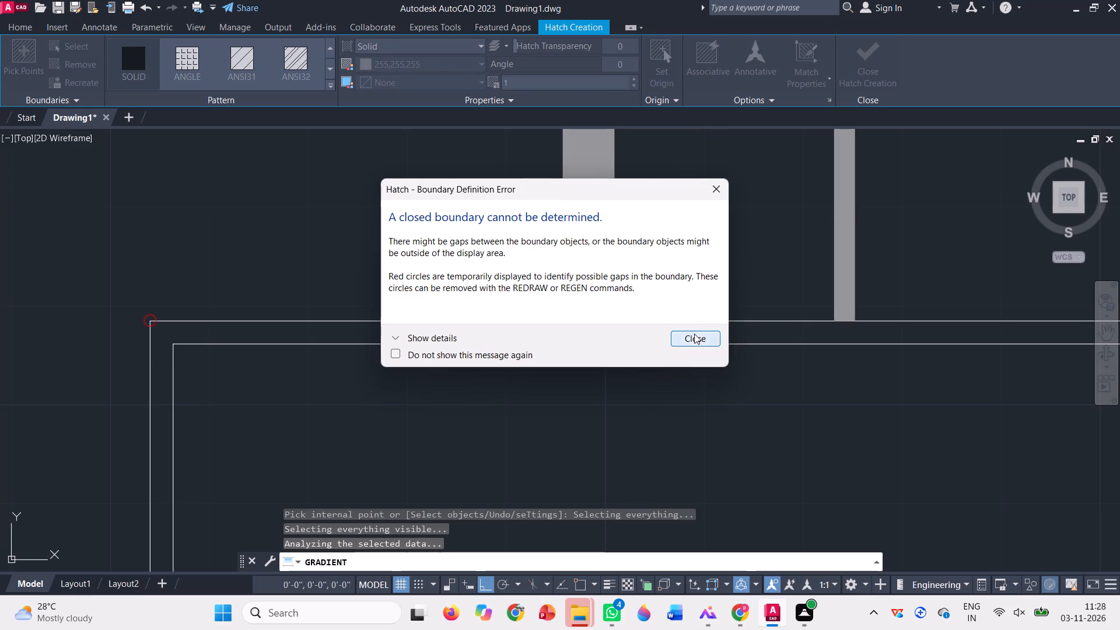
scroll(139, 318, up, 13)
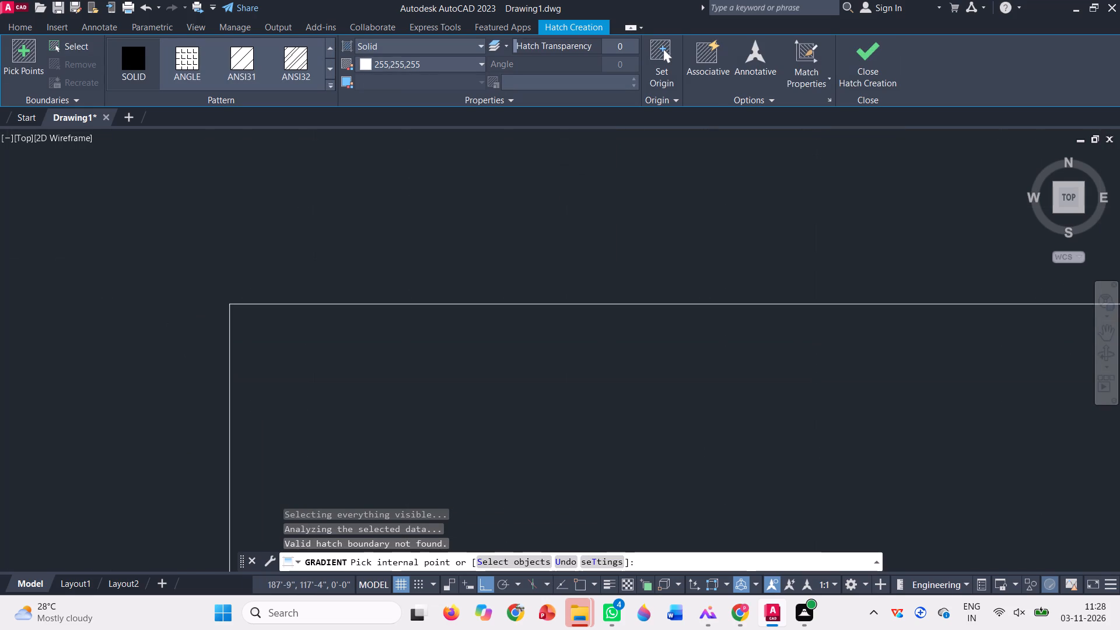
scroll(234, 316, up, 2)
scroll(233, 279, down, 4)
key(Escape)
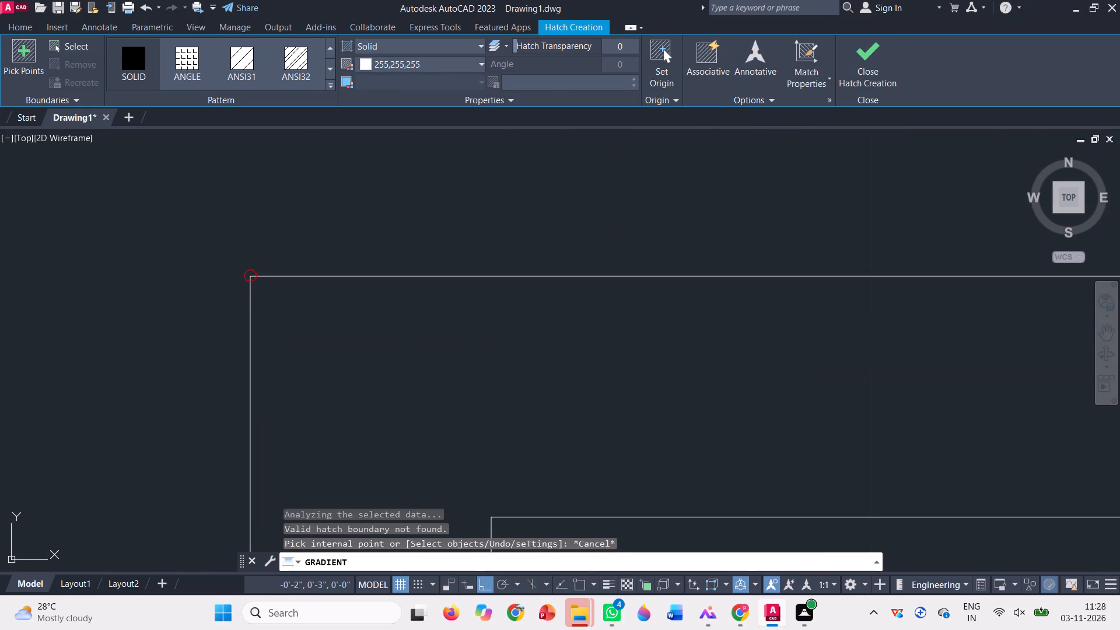
Join the outer border's top and left lines into one polyline at the upper-left corner.
click(355, 363)
click(1, 239)
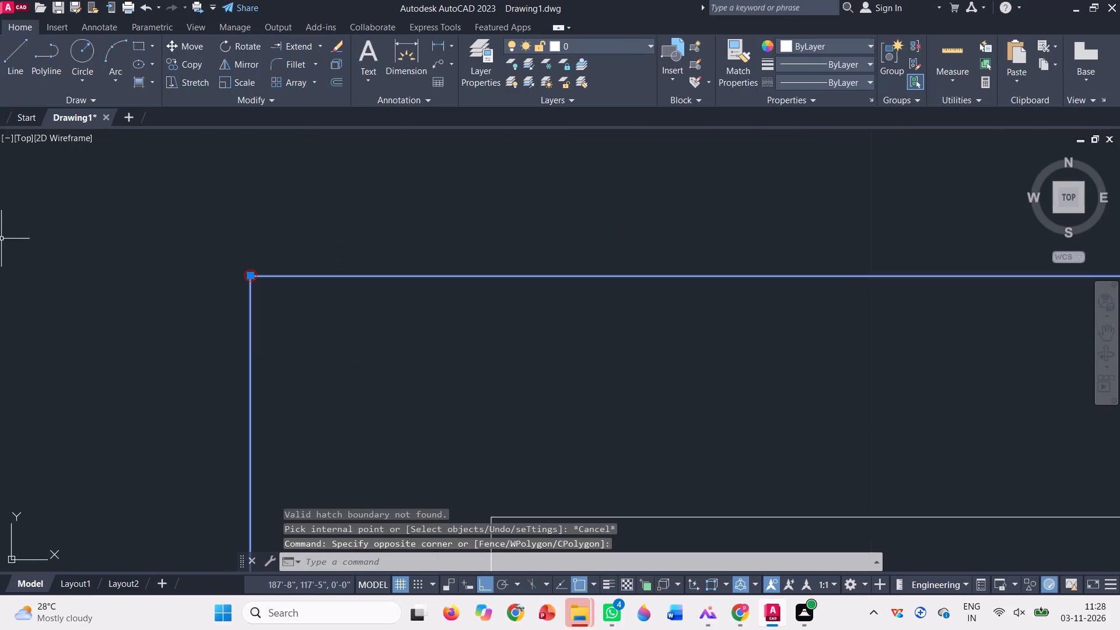
text(j)
key(space)
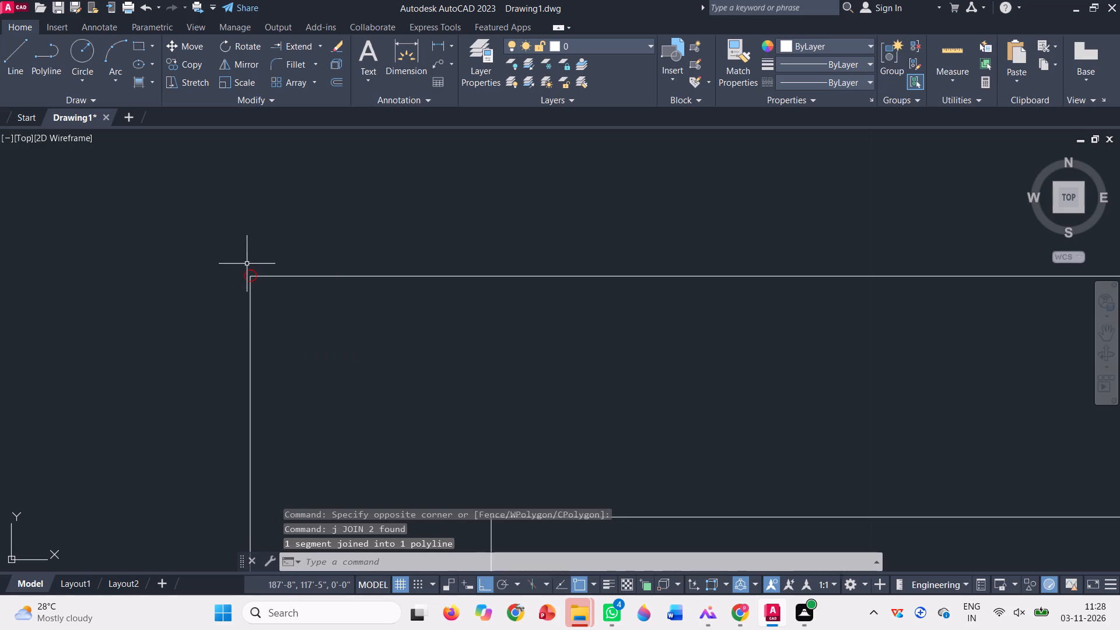
click(256, 275)
scroll(246, 283, down, 8)
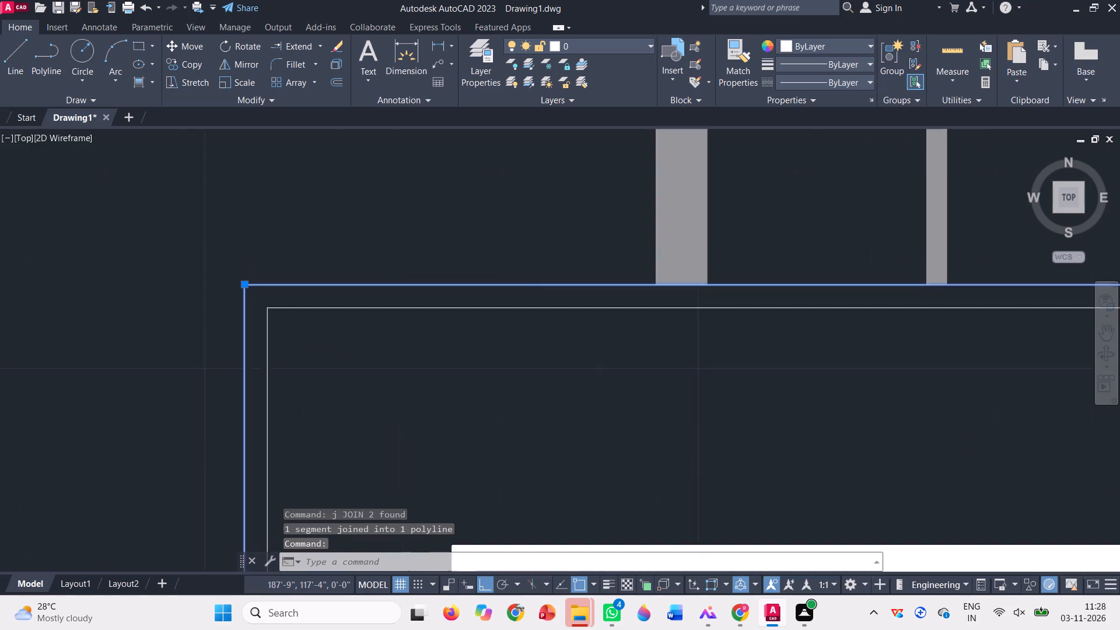
scroll(239, 288, down, 1)
key(Escape)
Trim the vertical line piece just above the right end of the inner border line, where the terrace railing begins.
scroll(943, 291, up, 4)
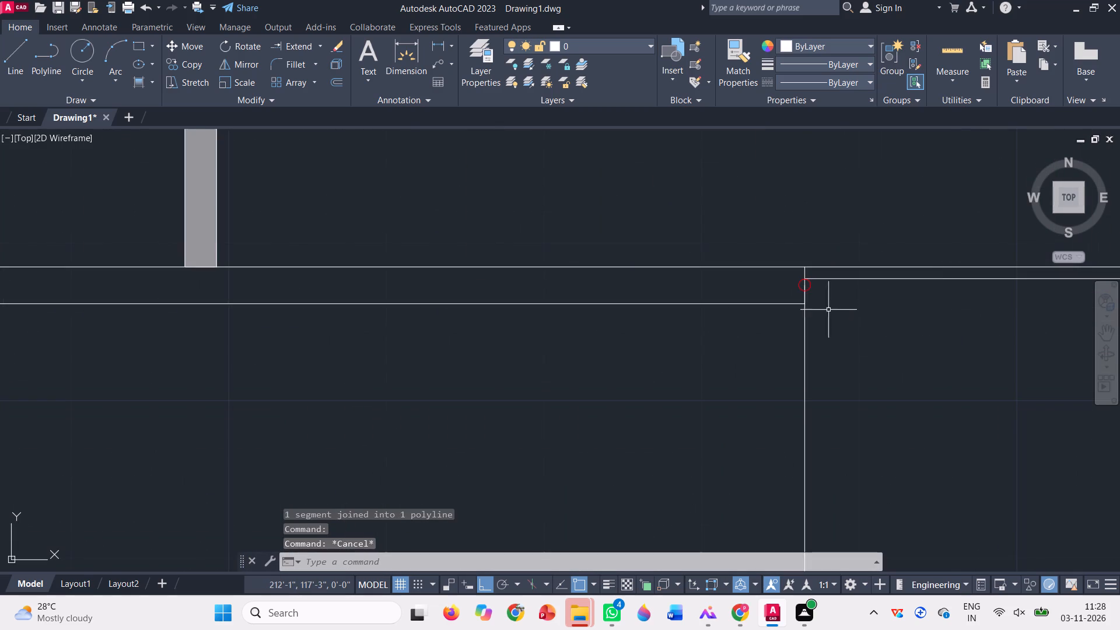
scroll(804, 296, up, 4)
click(824, 265)
click(784, 251)
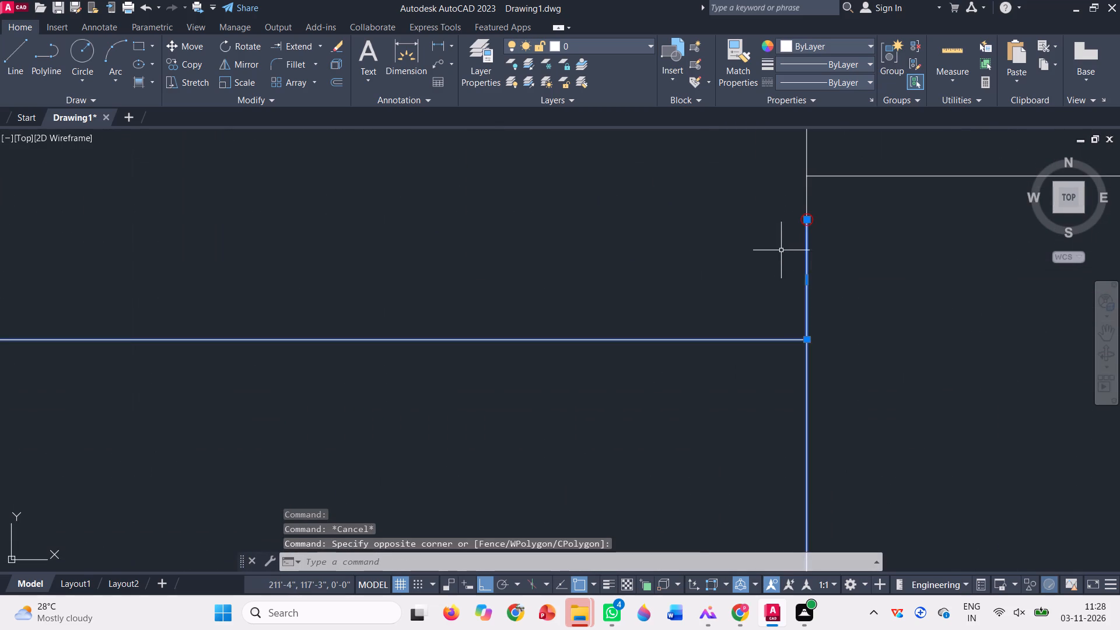
scroll(733, 270, down, 4)
key(Escape)
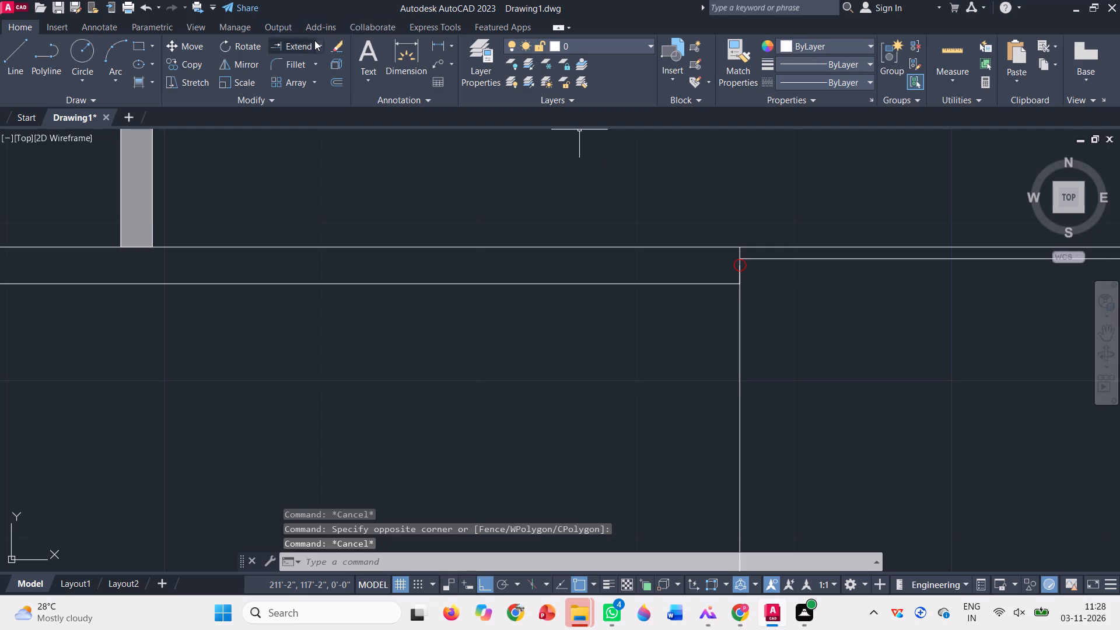
click(317, 42)
click(309, 73)
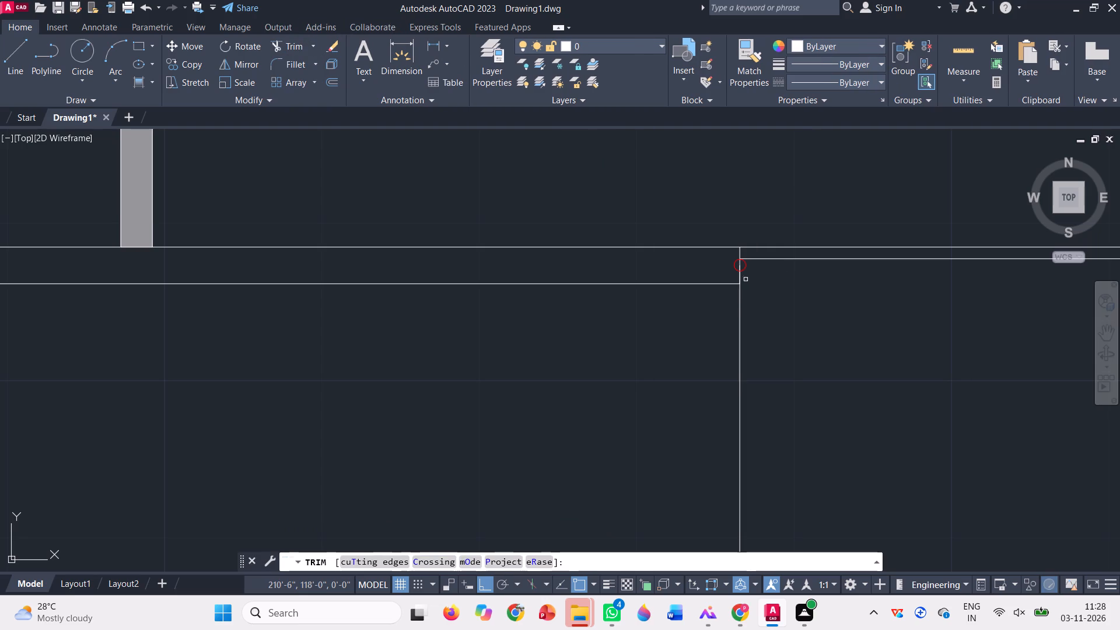
click(744, 279)
click(736, 271)
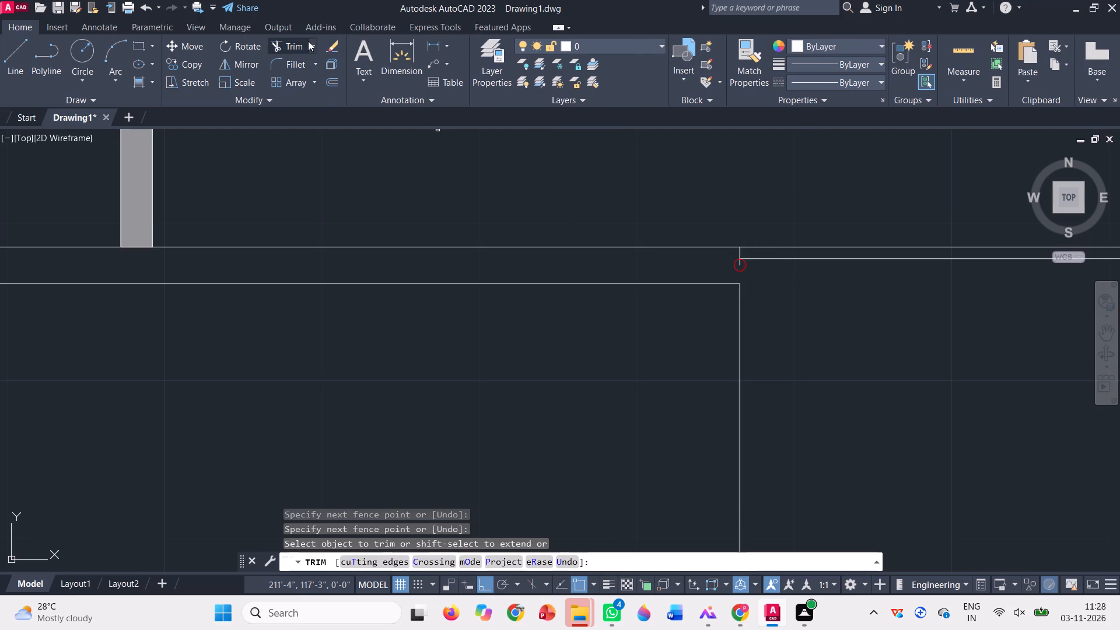
Extend the remaining vertical stub at the railing's left end down to the inner border line.
click(314, 47)
click(303, 97)
scroll(759, 278, up, 2)
click(697, 241)
click(737, 253)
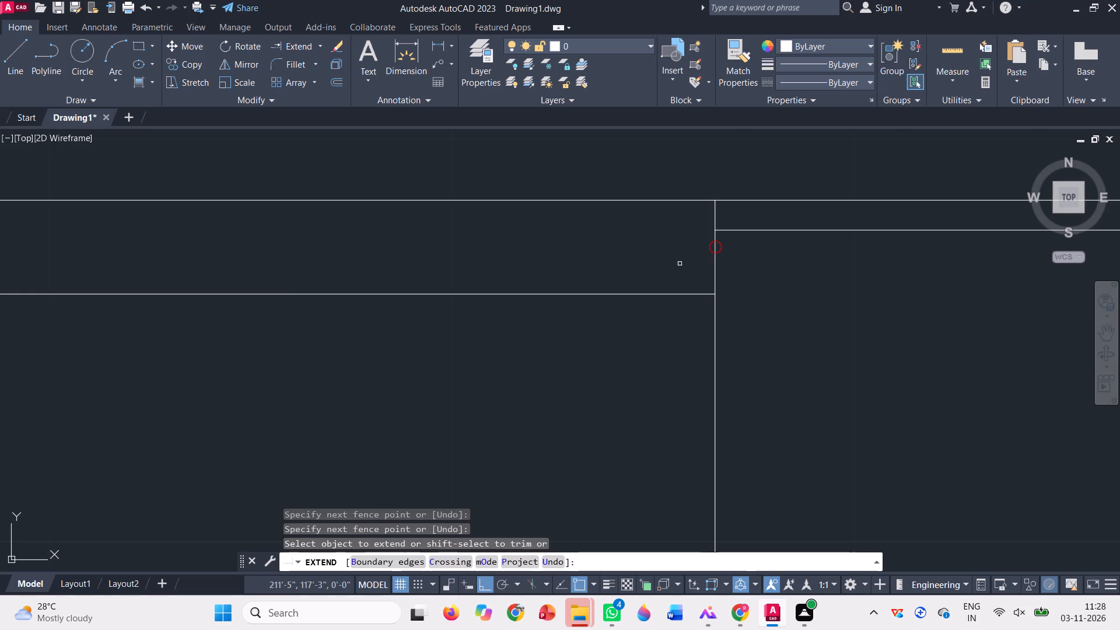
scroll(661, 267, down, 2)
scroll(803, 307, down, 3)
key(Escape)
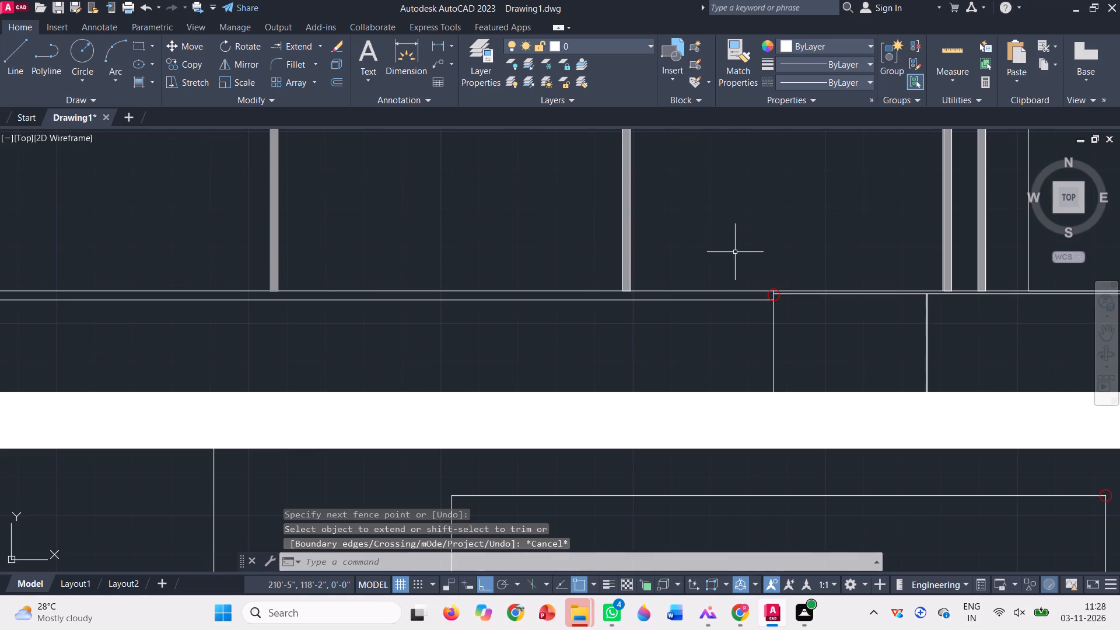
Join the top and right lines of the thin frame around the top-storey central window at their shared corner.
scroll(741, 247, down, 3)
scroll(520, 262, down, 1)
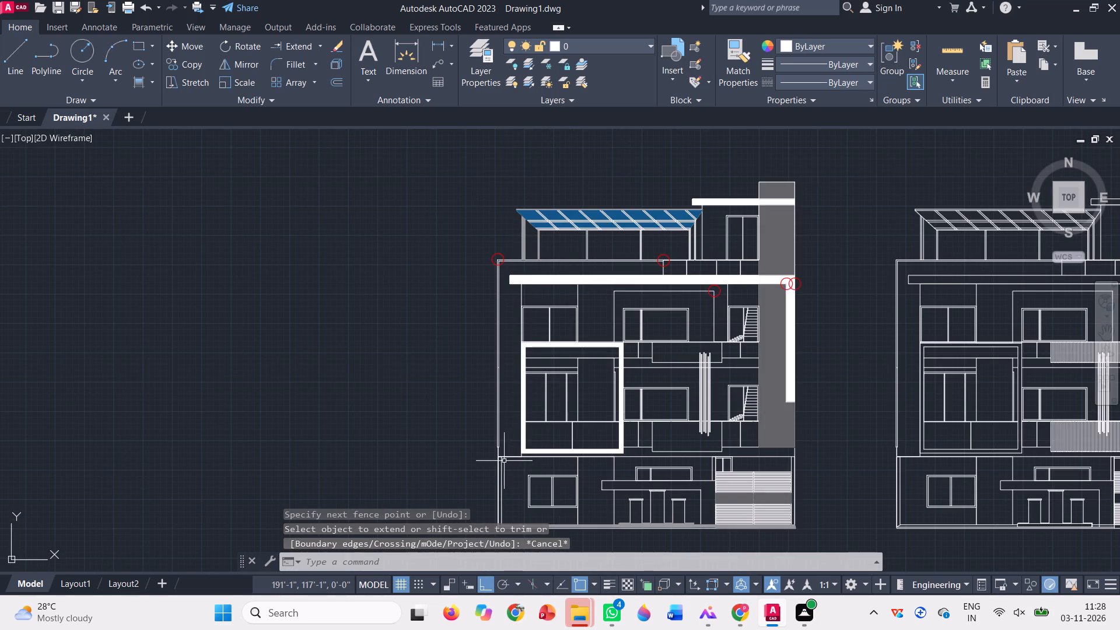
scroll(750, 293, up, 3)
scroll(599, 286, up, 9)
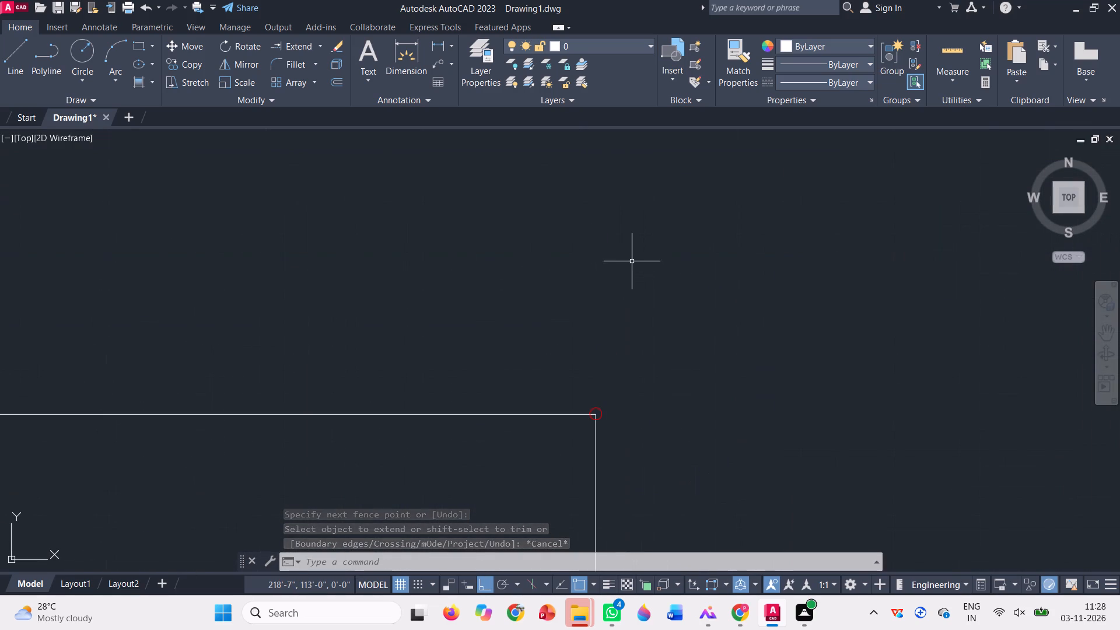
click(615, 447)
click(395, 317)
text(j)
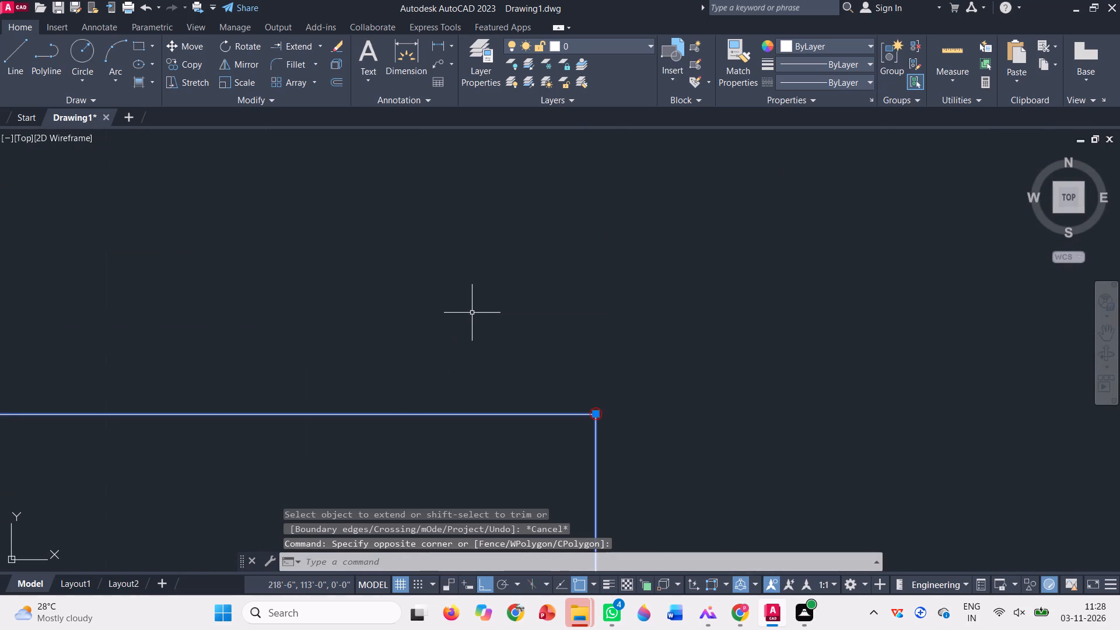
key(space)
scroll(584, 408, up, 4)
scroll(465, 369, down, 4)
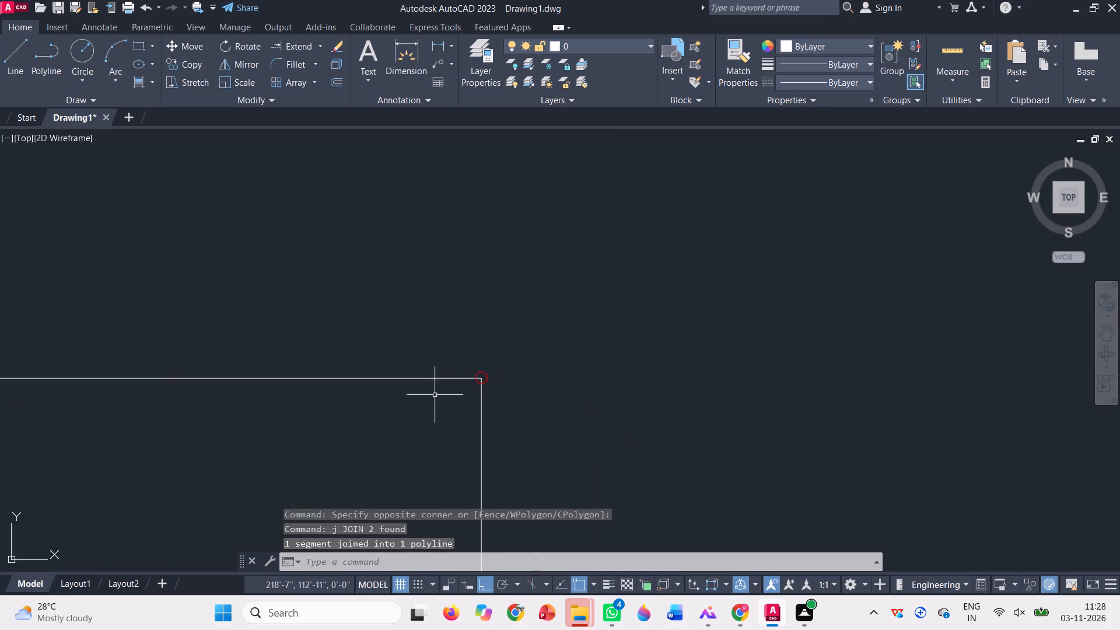
scroll(431, 401, down, 9)
scroll(771, 306, down, 3)
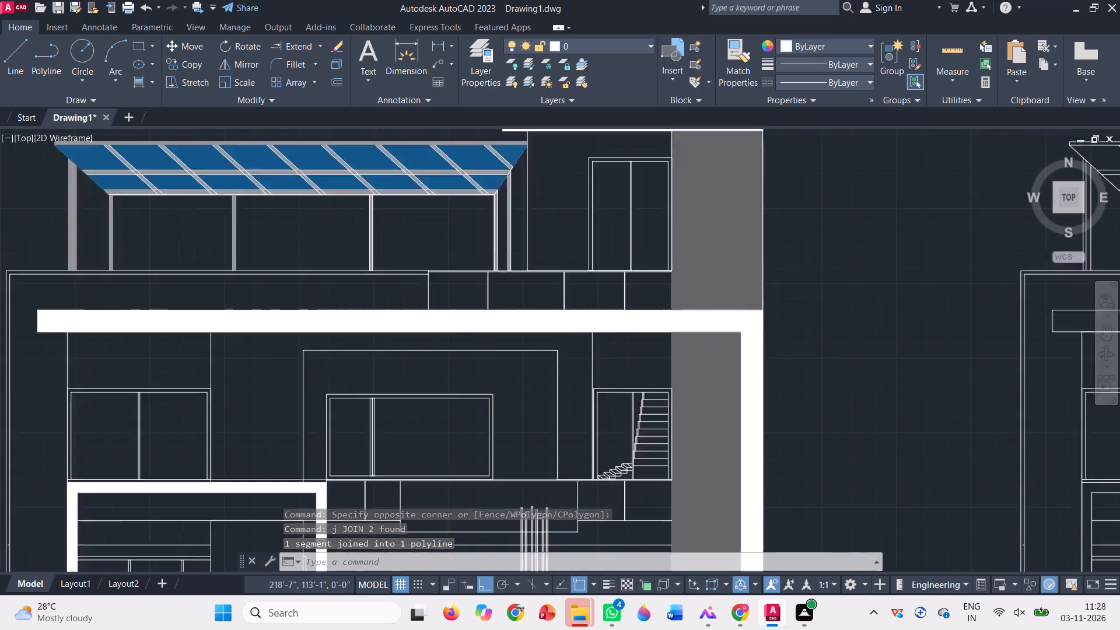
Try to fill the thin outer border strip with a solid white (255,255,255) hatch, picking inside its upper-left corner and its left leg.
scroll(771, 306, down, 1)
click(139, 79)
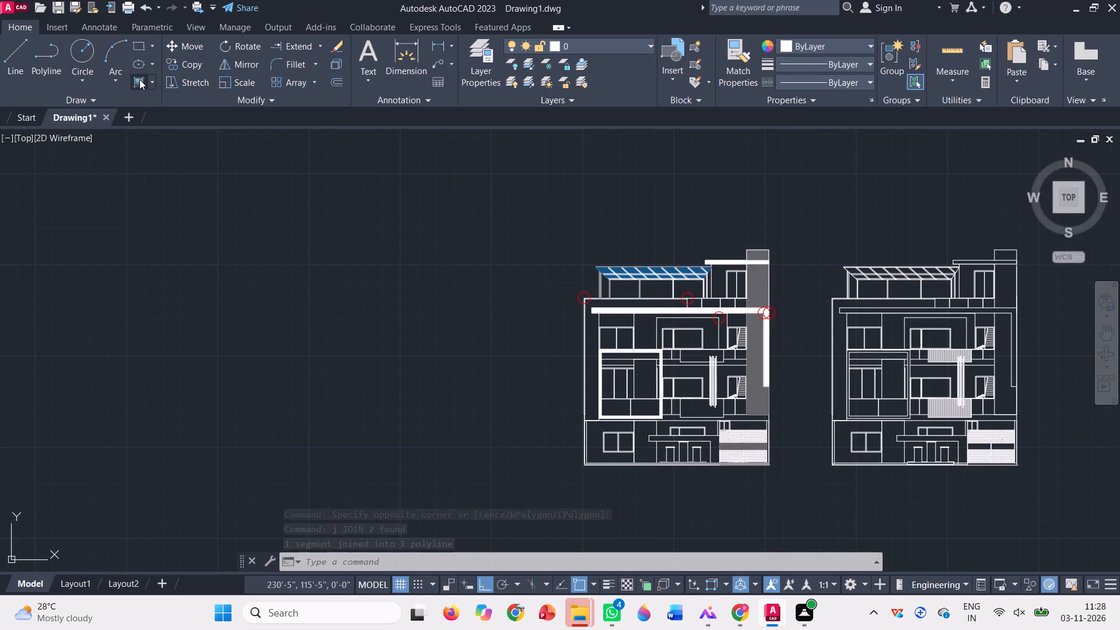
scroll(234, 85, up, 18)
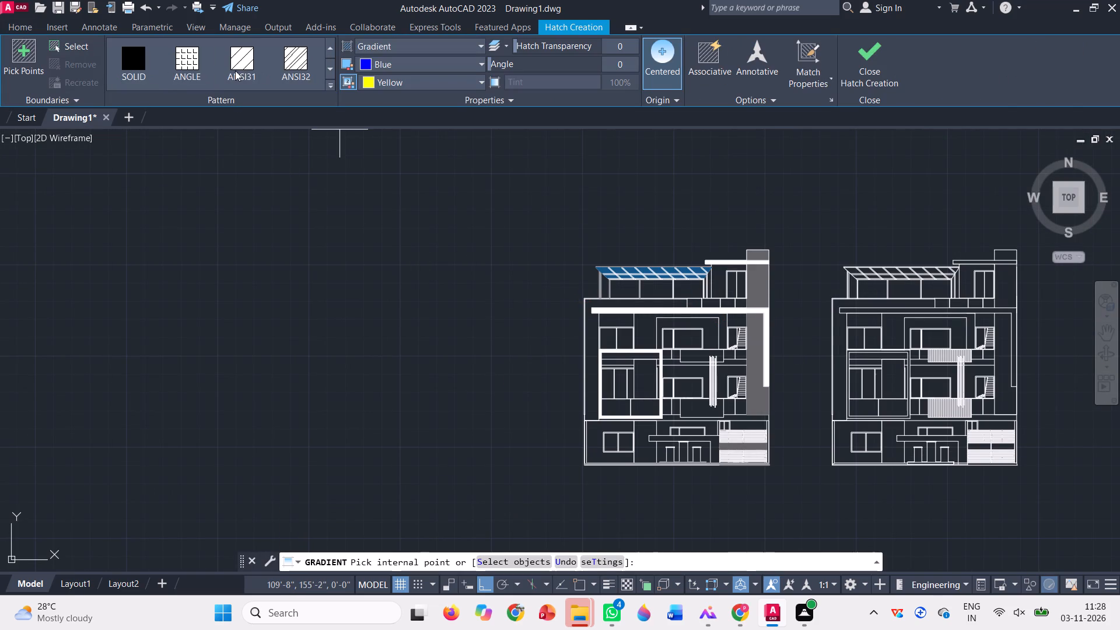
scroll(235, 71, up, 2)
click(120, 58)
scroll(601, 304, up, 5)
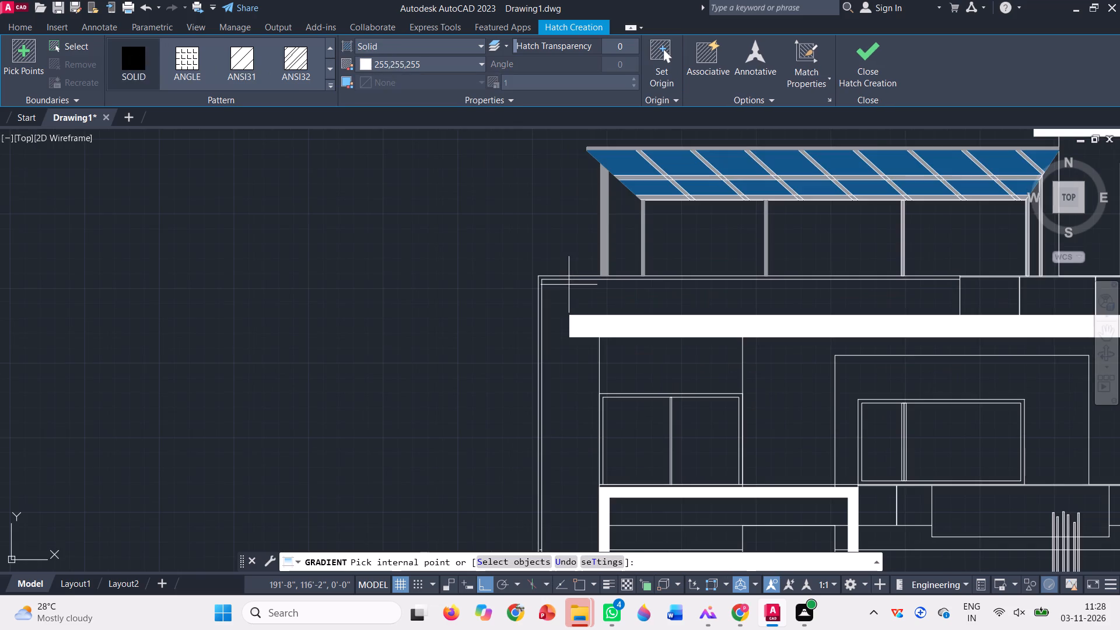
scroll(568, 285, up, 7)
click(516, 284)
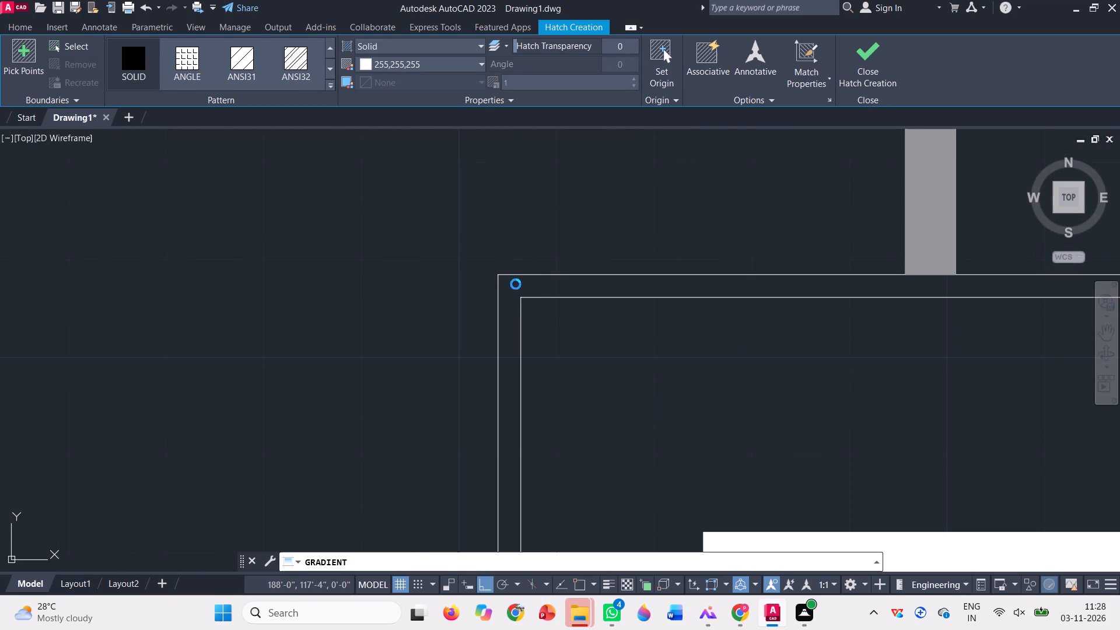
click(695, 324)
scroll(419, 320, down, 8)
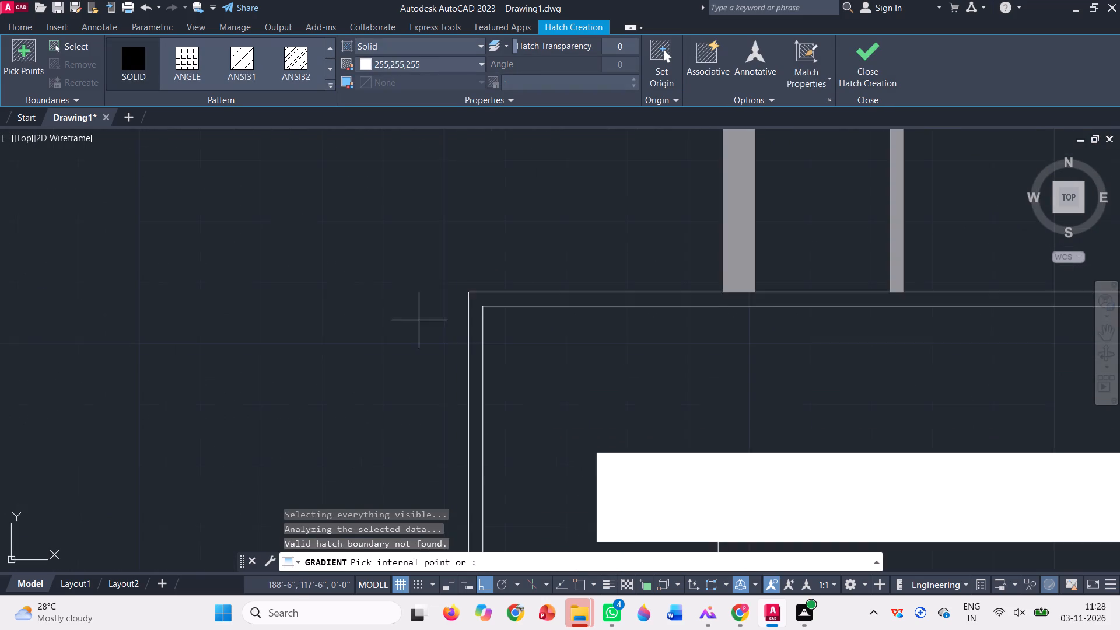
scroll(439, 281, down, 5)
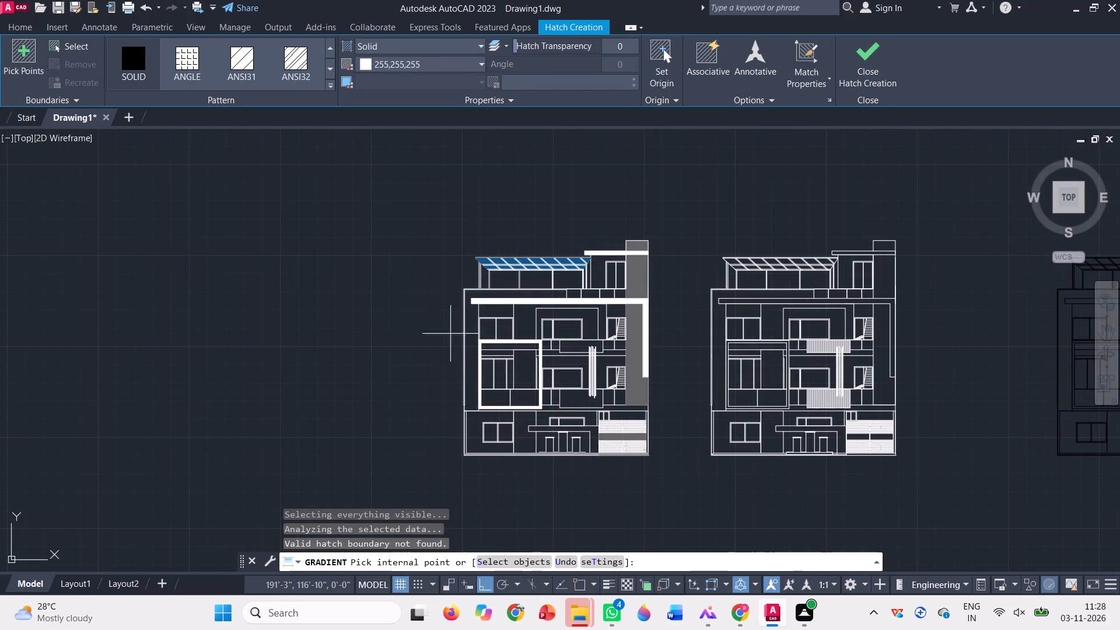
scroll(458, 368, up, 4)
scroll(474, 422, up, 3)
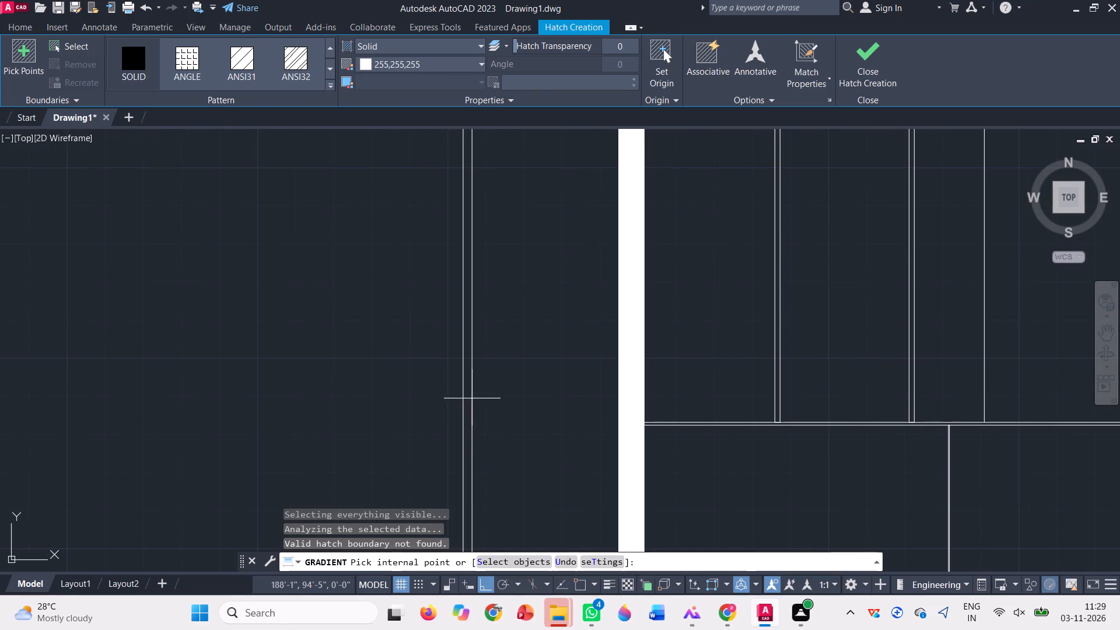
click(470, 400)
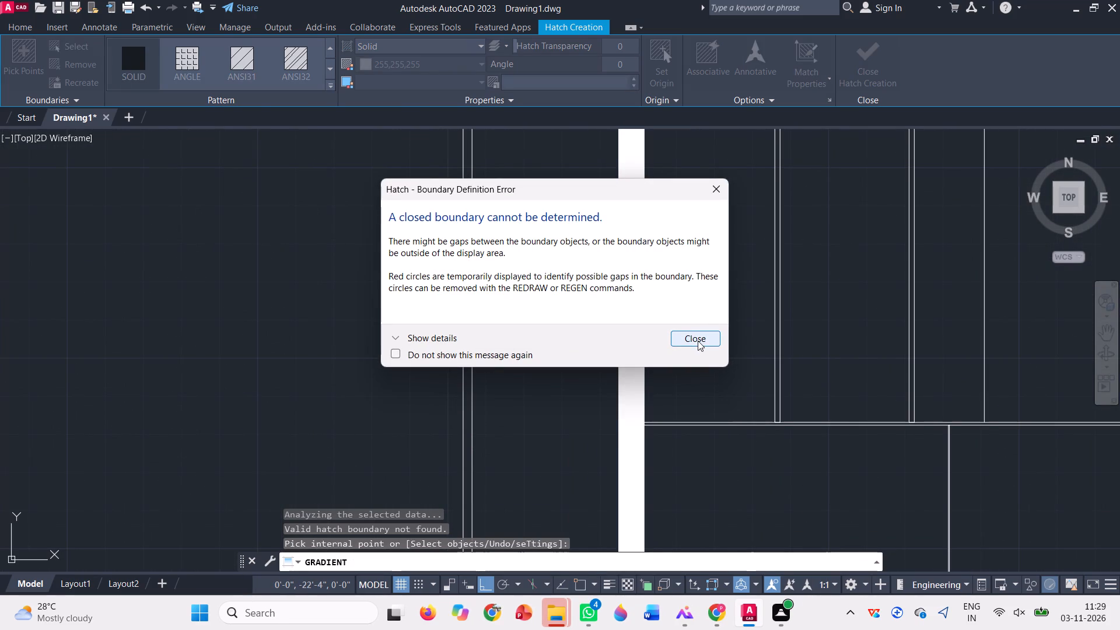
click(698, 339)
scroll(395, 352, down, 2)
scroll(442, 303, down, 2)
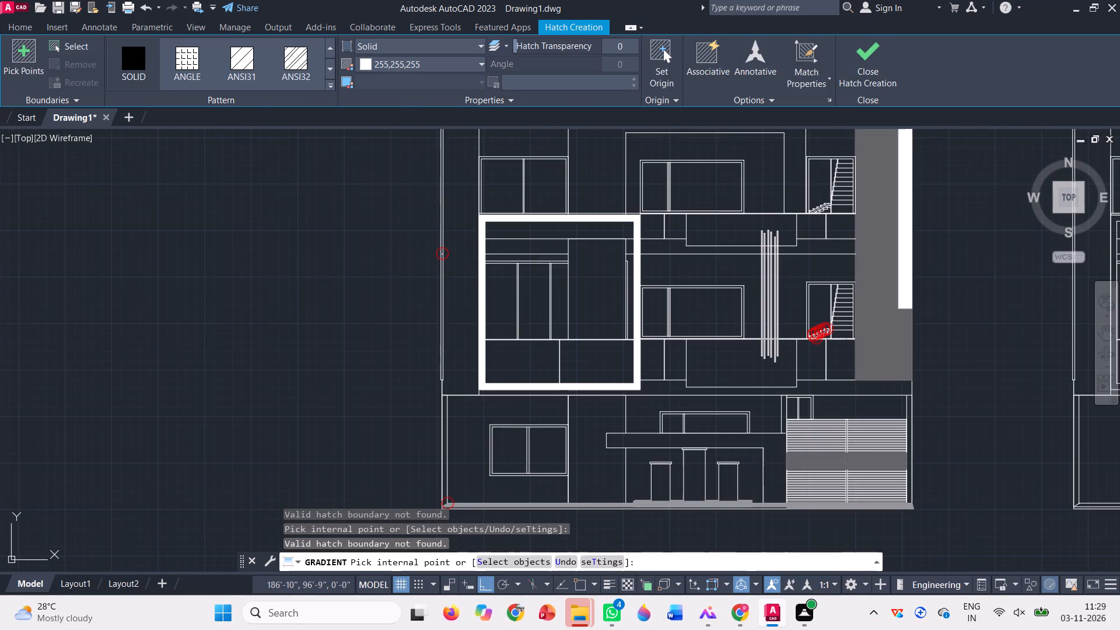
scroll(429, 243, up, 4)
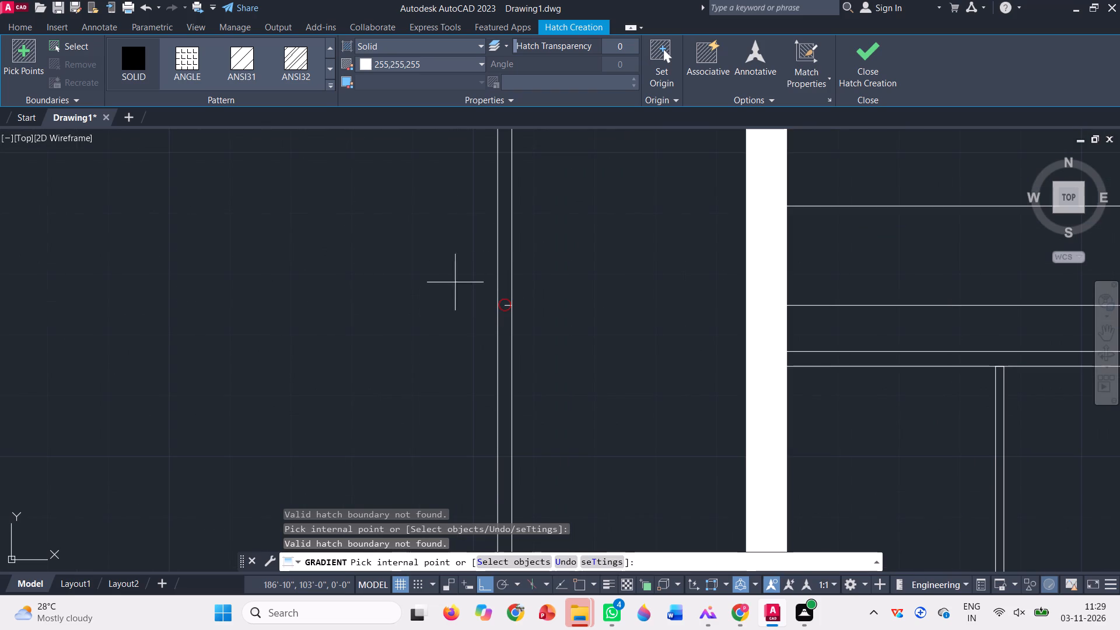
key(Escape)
Erase the short horizontal stub line inside the left leg of the outer border strip.
scroll(522, 303, up, 4)
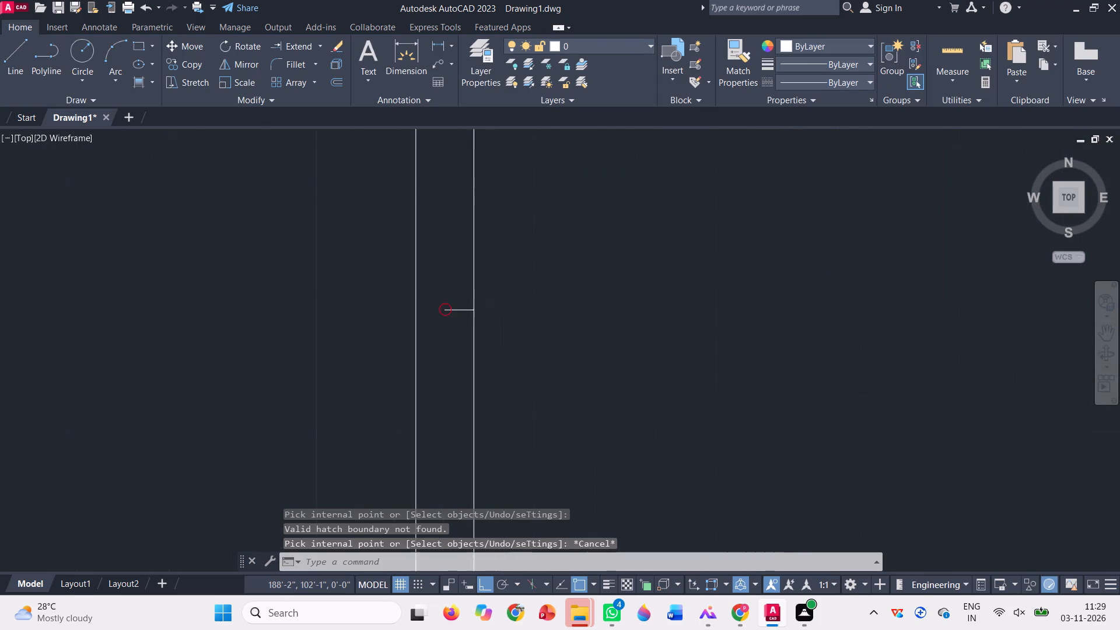
click(411, 324)
click(388, 288)
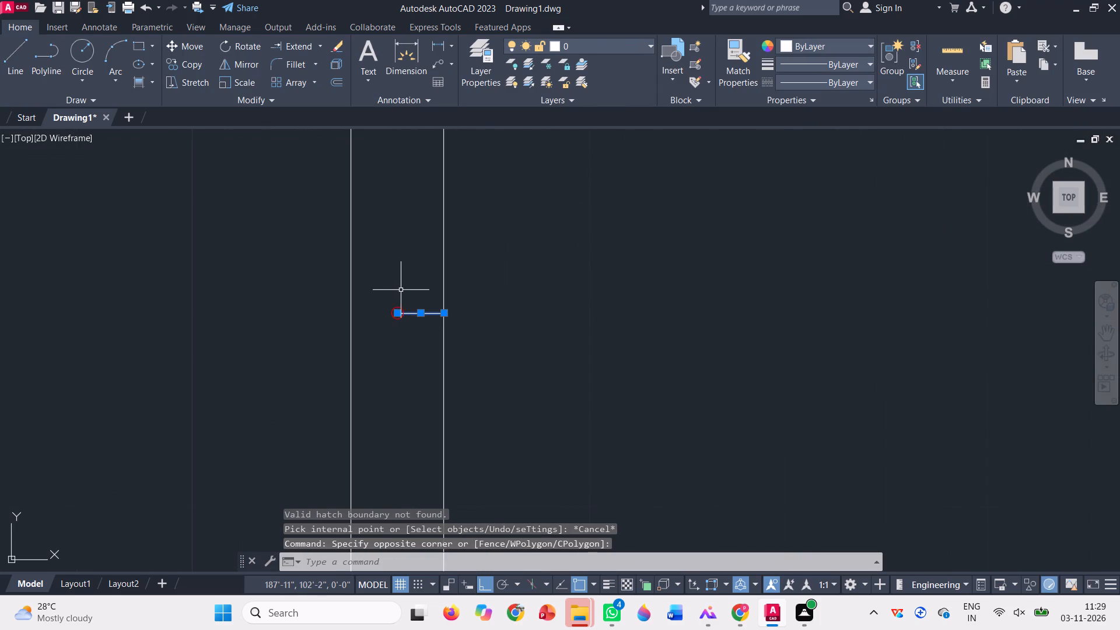
key(Delete)
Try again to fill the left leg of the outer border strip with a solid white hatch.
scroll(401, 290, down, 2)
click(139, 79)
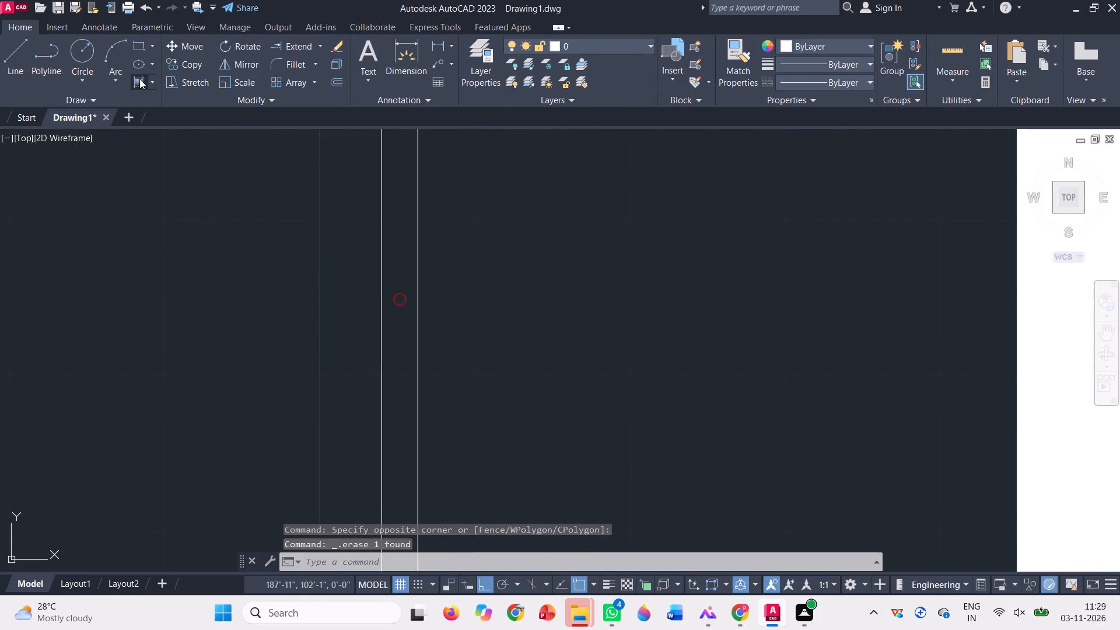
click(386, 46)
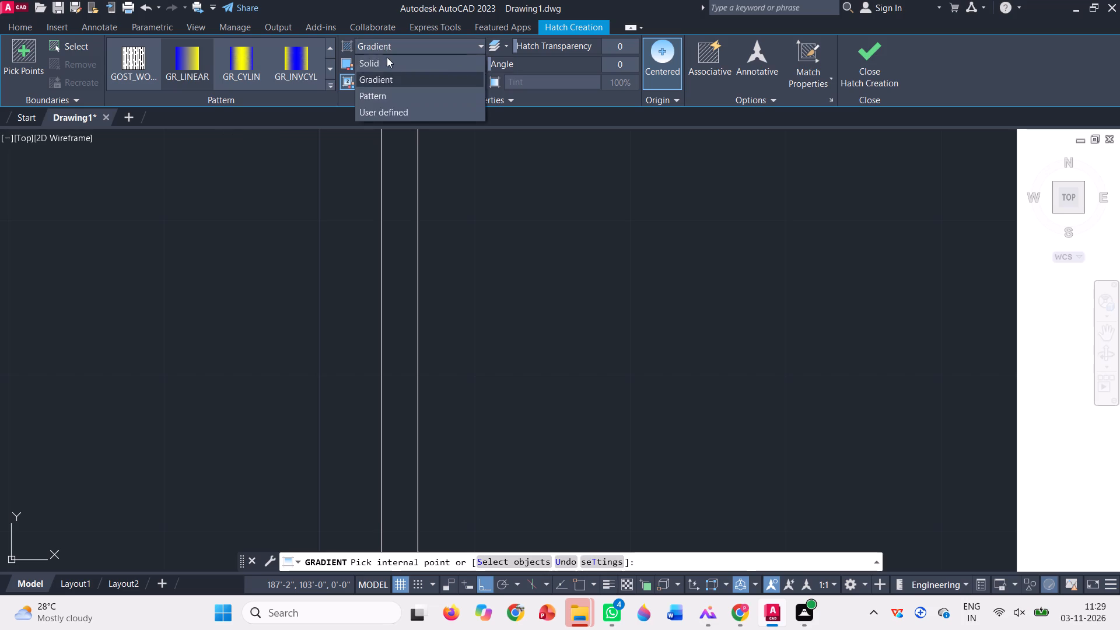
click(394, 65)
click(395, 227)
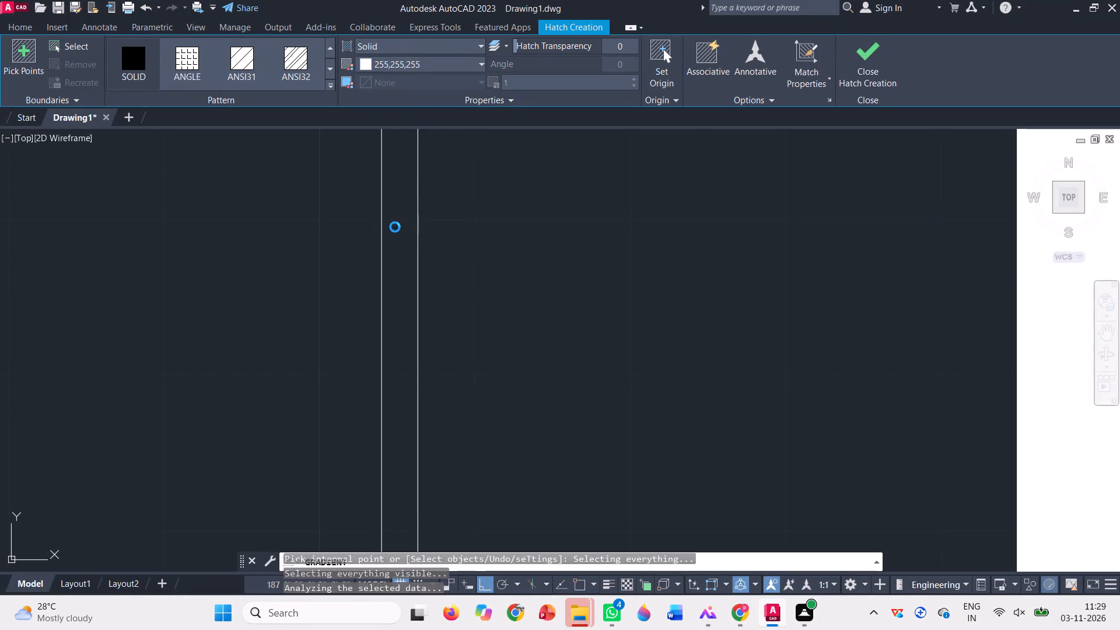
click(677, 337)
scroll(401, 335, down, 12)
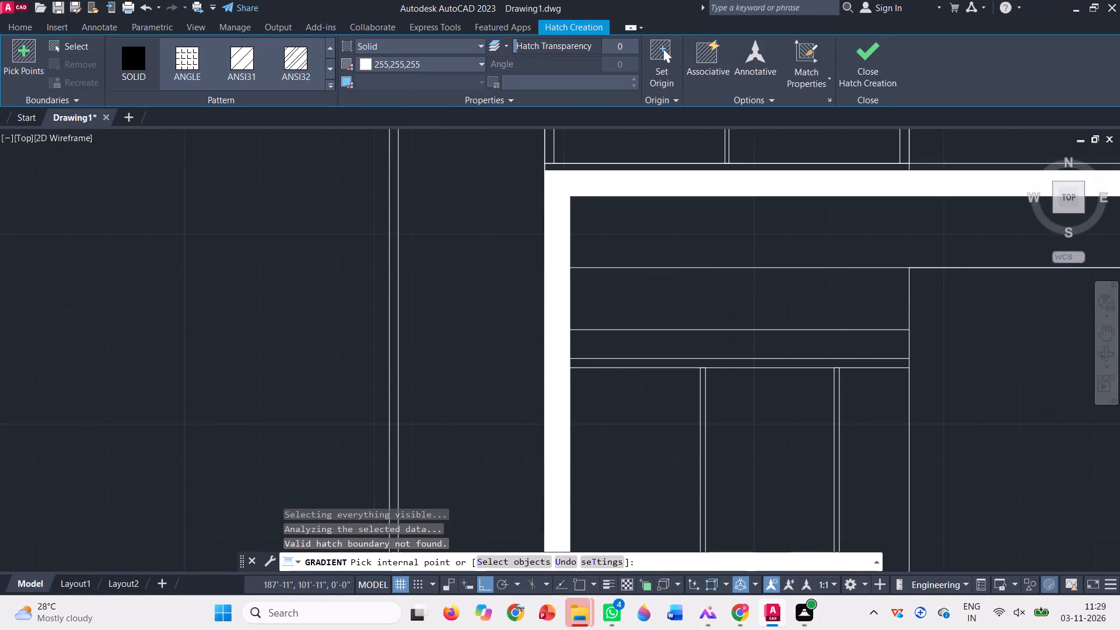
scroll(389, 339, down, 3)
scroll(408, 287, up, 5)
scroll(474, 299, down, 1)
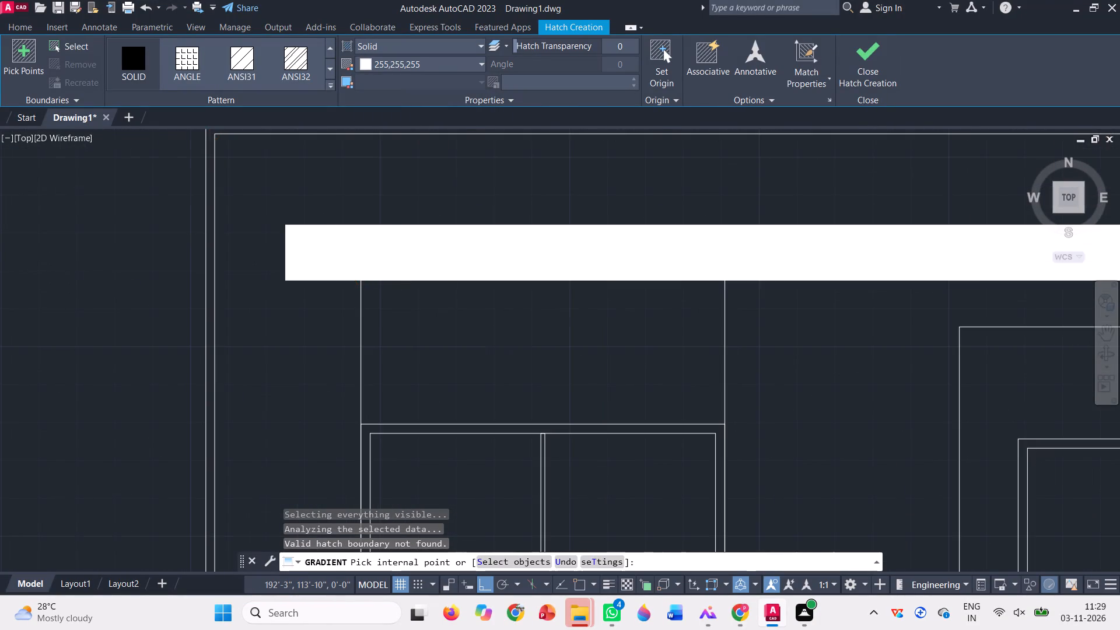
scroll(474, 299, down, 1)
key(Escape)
Join the outer border strip's outer and inner lines with its end lines at the terrace railing and the bottom left into one polyline.
scroll(799, 233, up, 4)
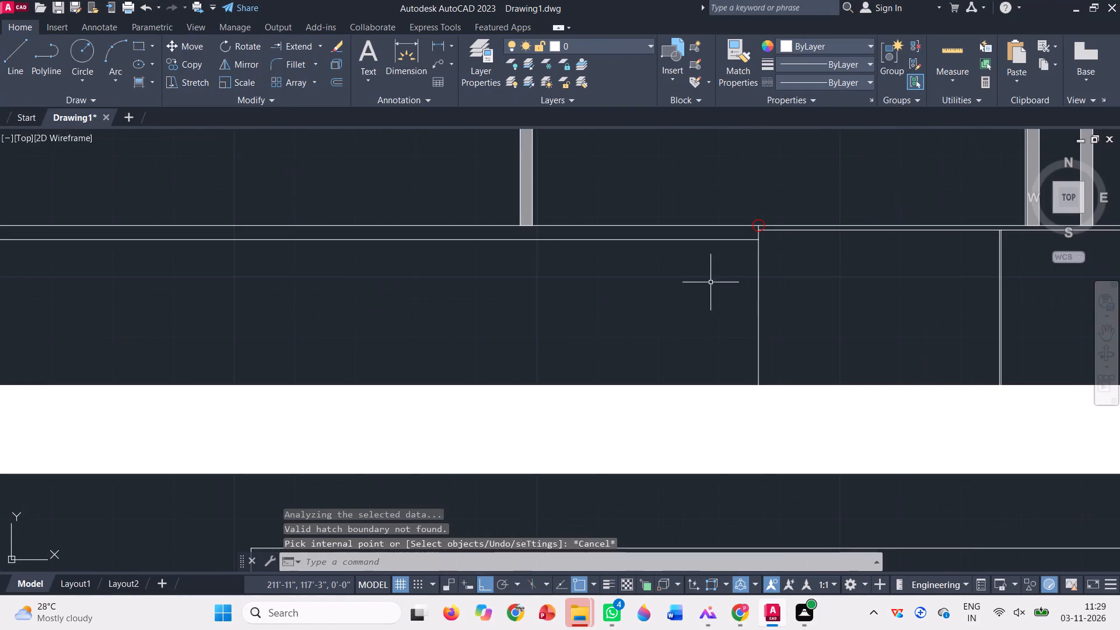
scroll(736, 237, up, 5)
scroll(746, 277, down, 3)
click(751, 295)
click(596, 162)
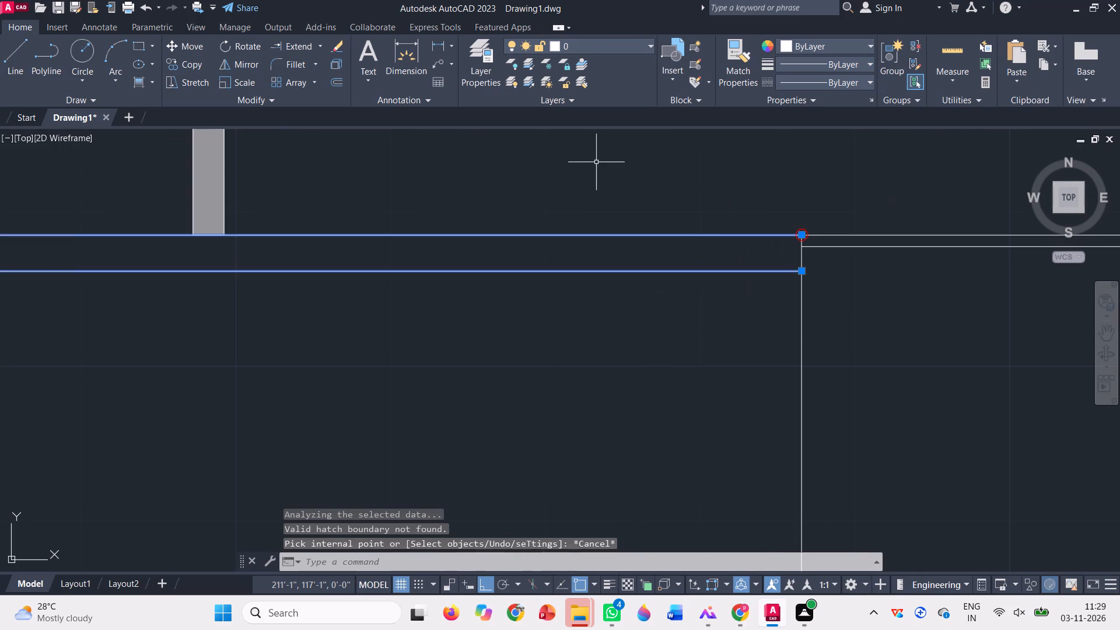
scroll(784, 258, up, 4)
click(870, 259)
click(702, 218)
scroll(739, 275, down, 5)
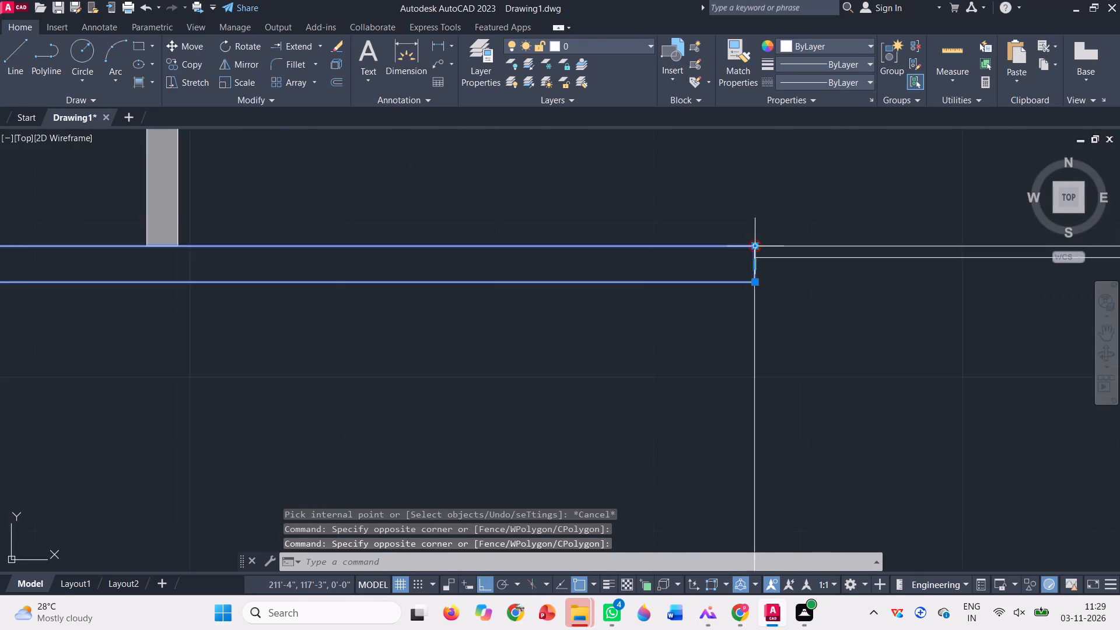
scroll(754, 208, down, 4)
scroll(141, 234, down, 2)
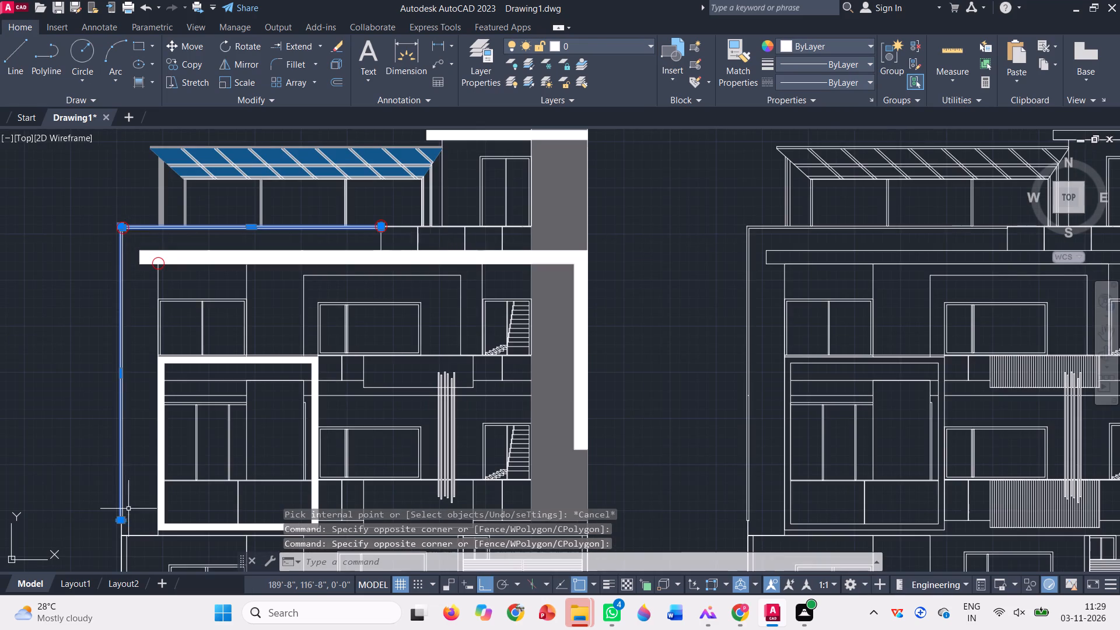
scroll(127, 513, up, 3)
click(129, 462)
click(99, 441)
scroll(172, 386, down, 2)
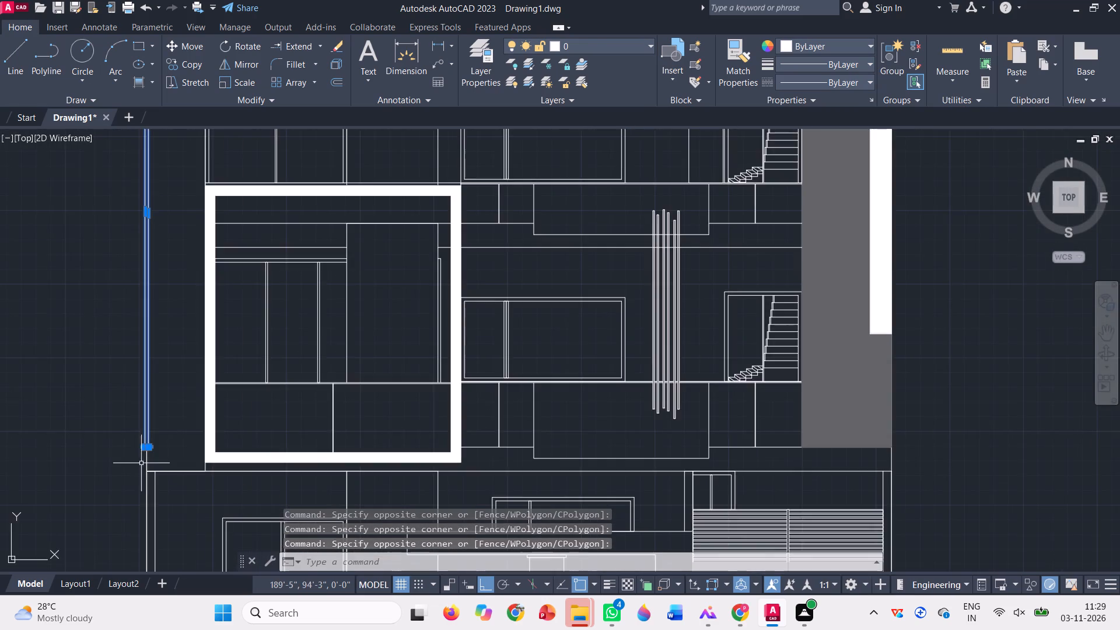
scroll(145, 463, up, 4)
scroll(151, 398, up, 5)
scroll(256, 349, down, 4)
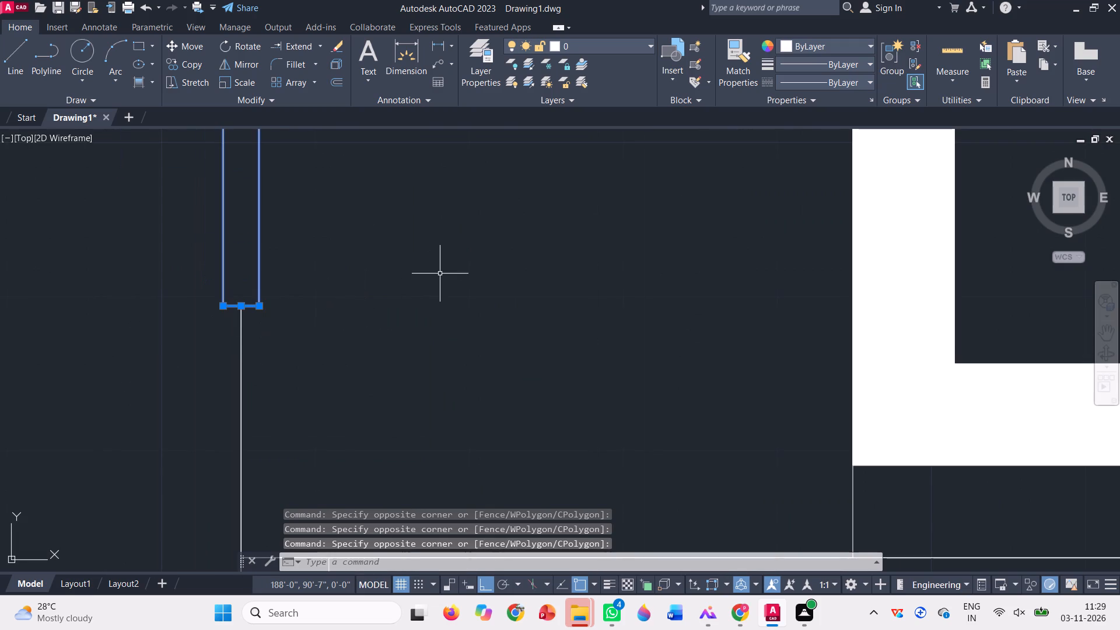
text(j)
key(space)
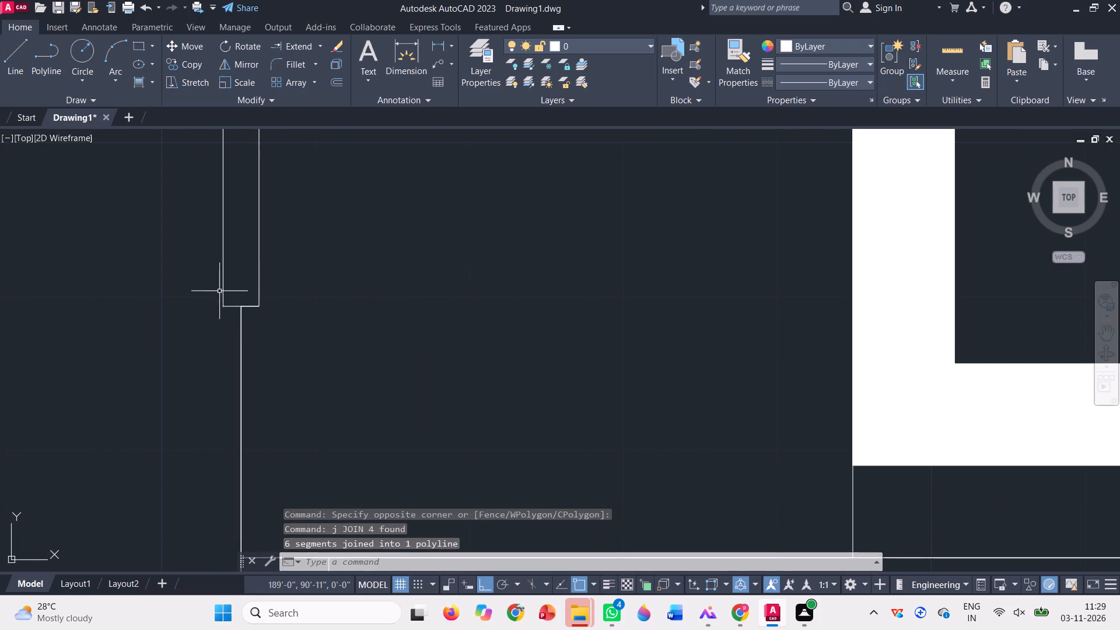
Check the joined border strip outline from its bottom end line up to the terrace railing.
scroll(231, 288, up, 3)
click(302, 364)
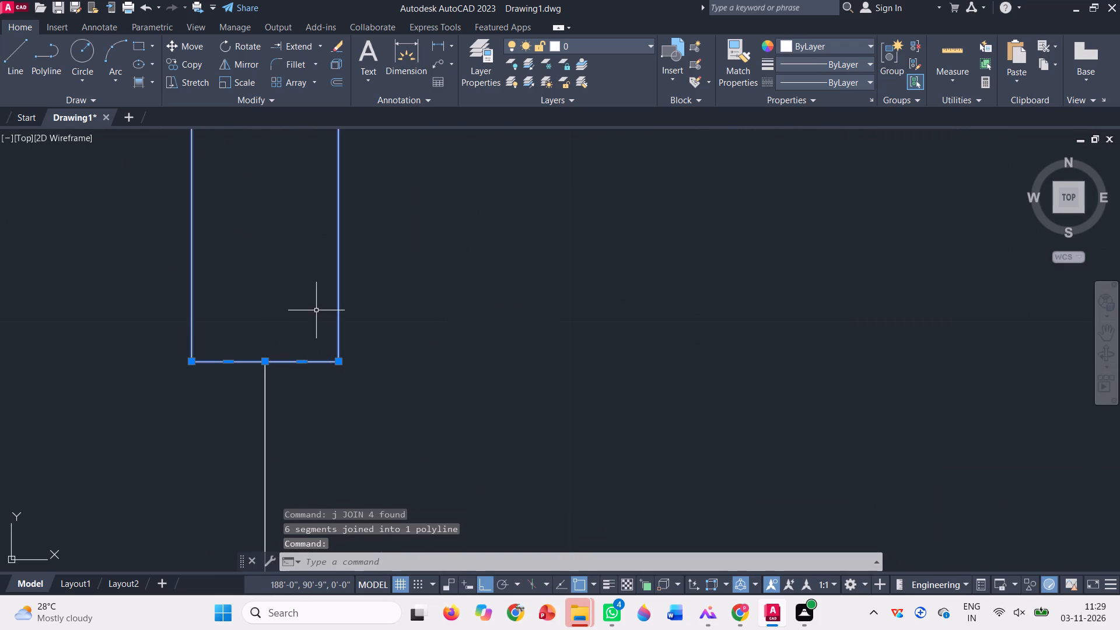
key(Escape)
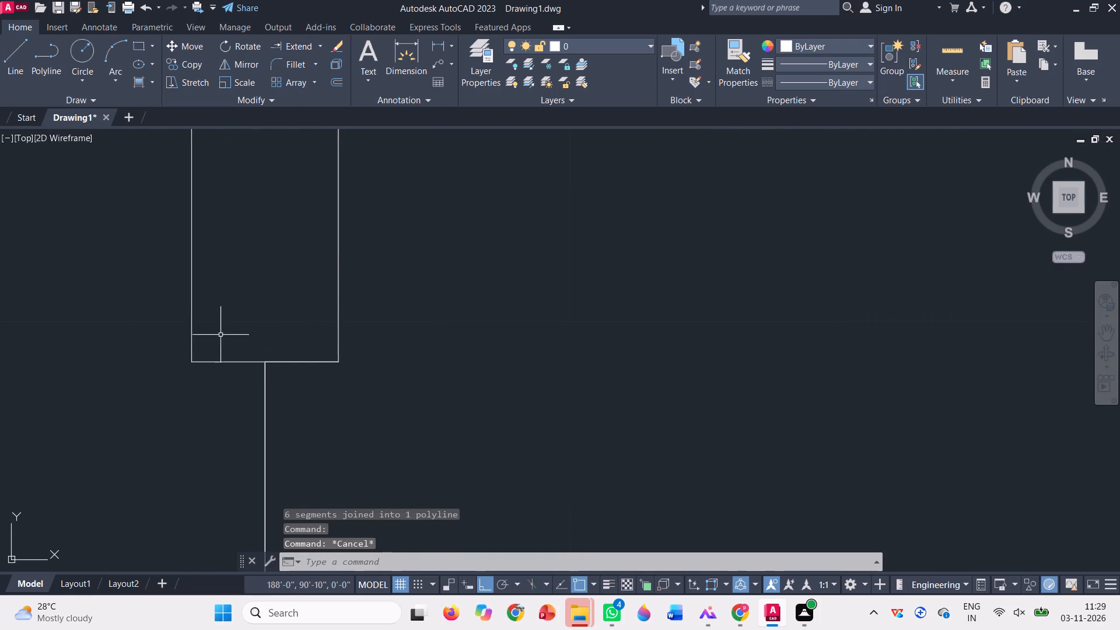
click(199, 309)
click(130, 269)
scroll(396, 345, down, 11)
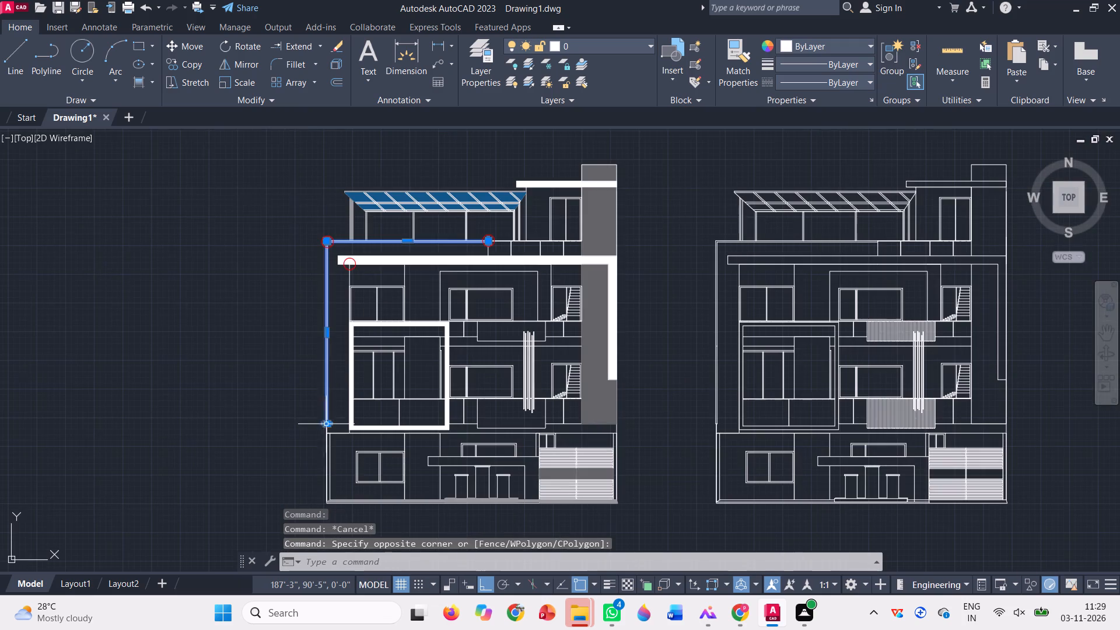
key(Escape)
Fill the outer border strip along the facade's left side and terrace edge with a solid white (255,255,255) hatch.
click(136, 76)
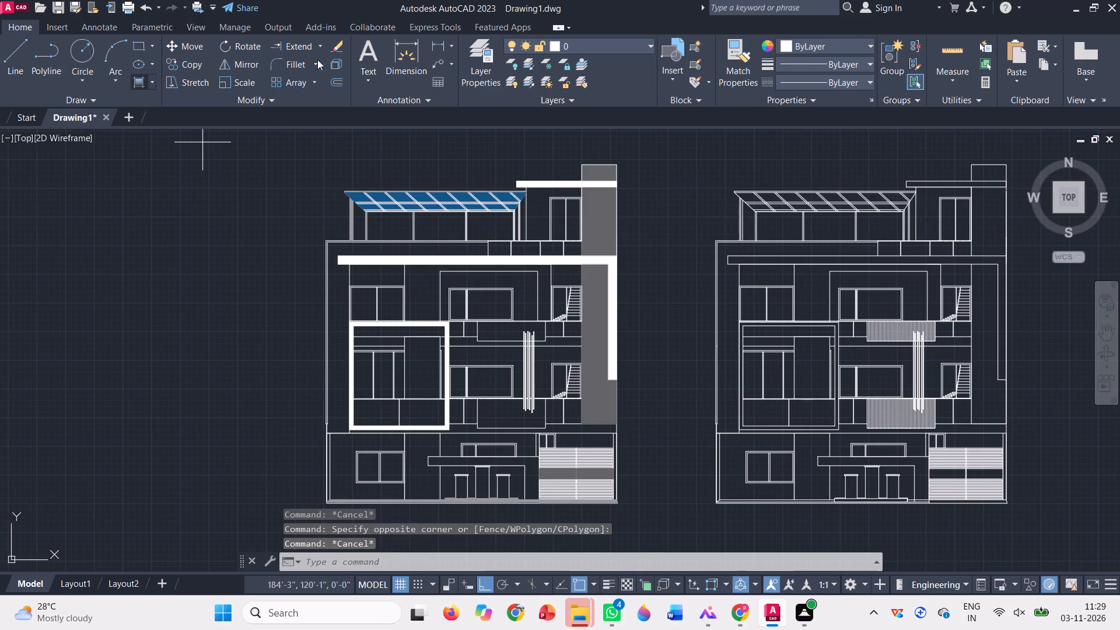
click(381, 45)
click(378, 63)
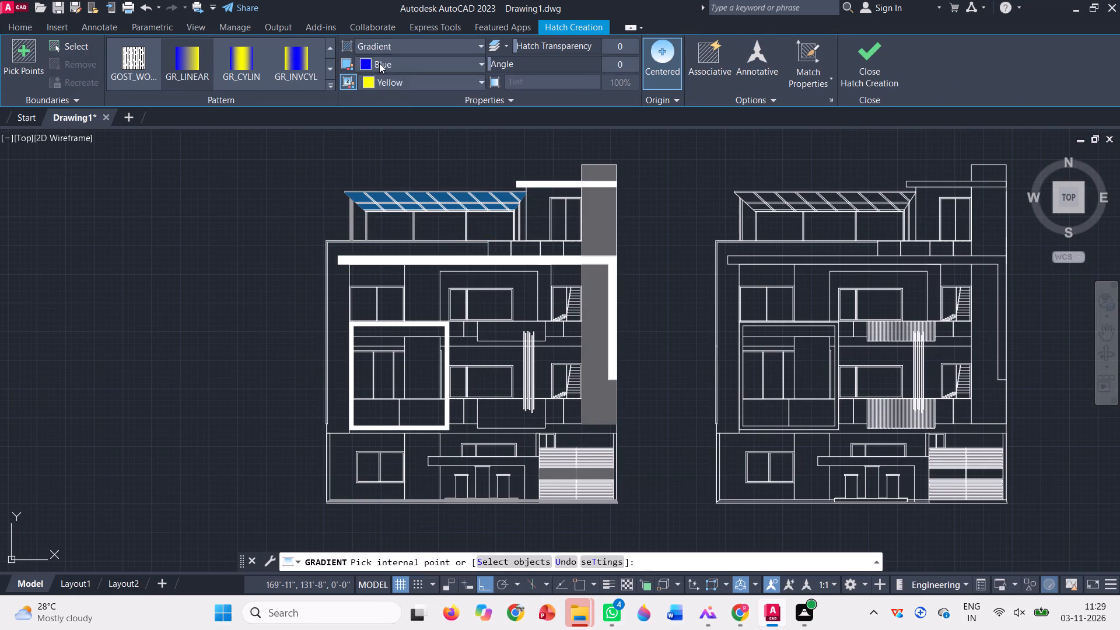
scroll(323, 237, up, 9)
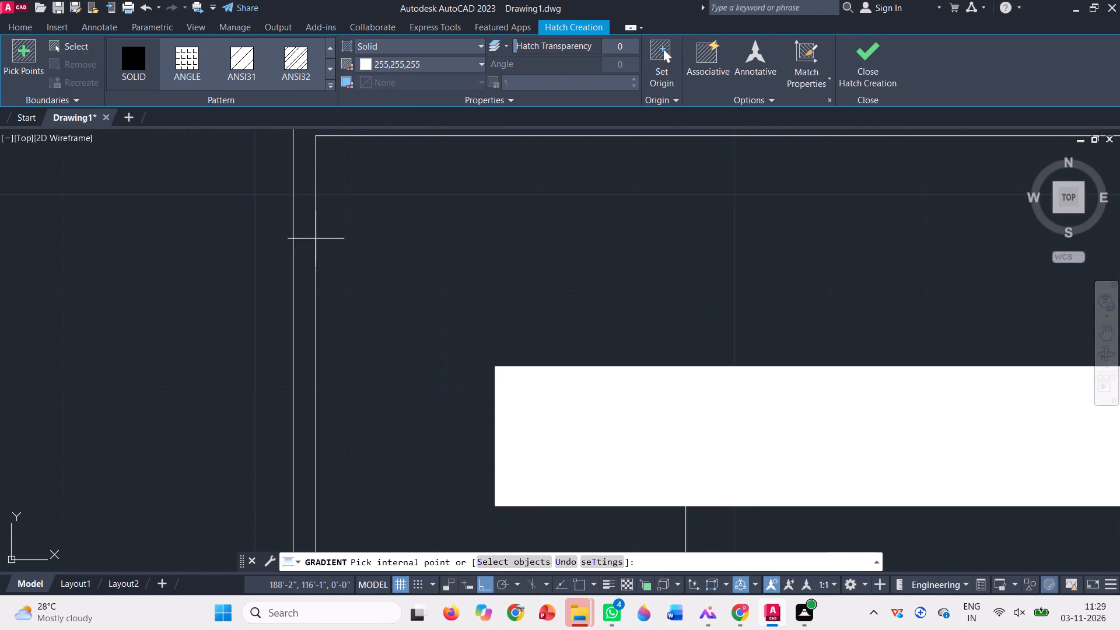
click(307, 233)
scroll(307, 233, down, 11)
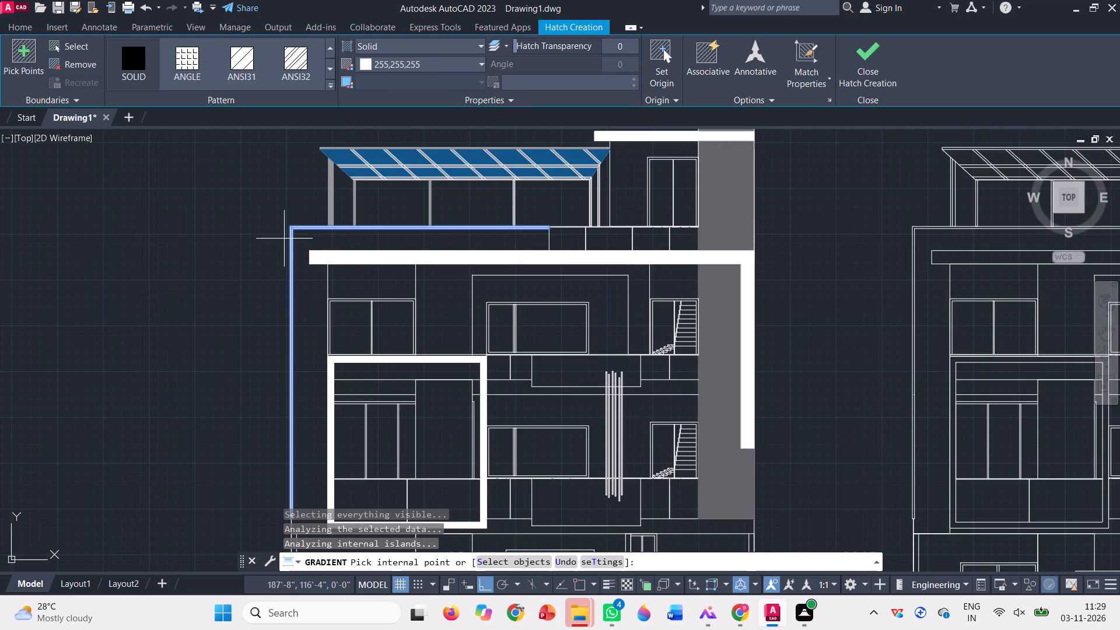
scroll(283, 239, down, 1)
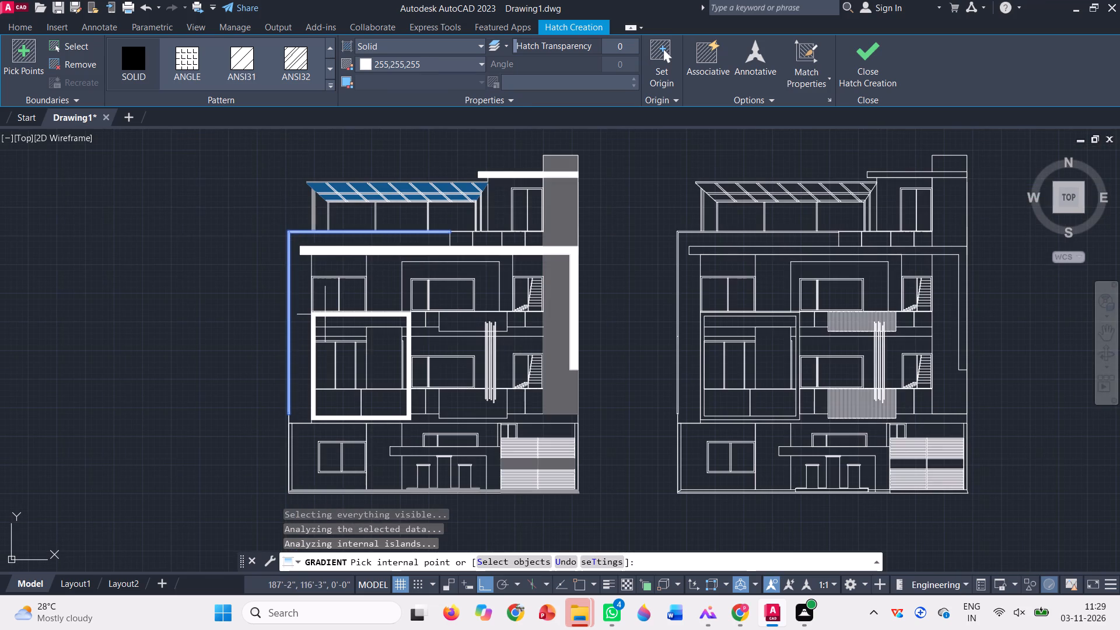
key(space)
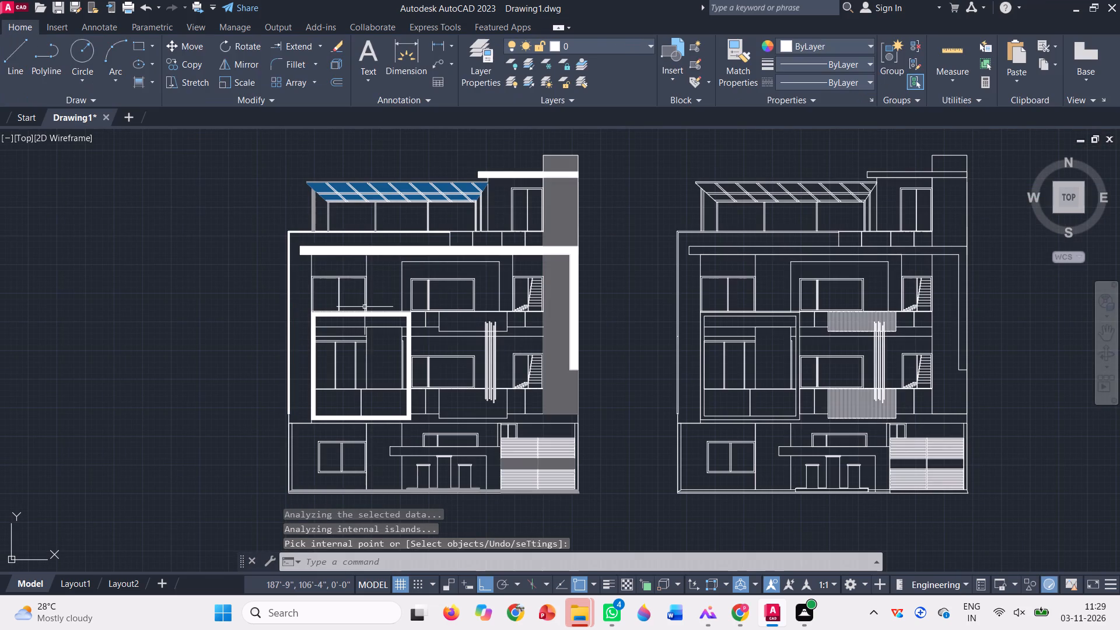
Set up a new solid hatch in the brown colour DIC 619 from the DIC COLOR GUIDE(R) colour book.
click(140, 78)
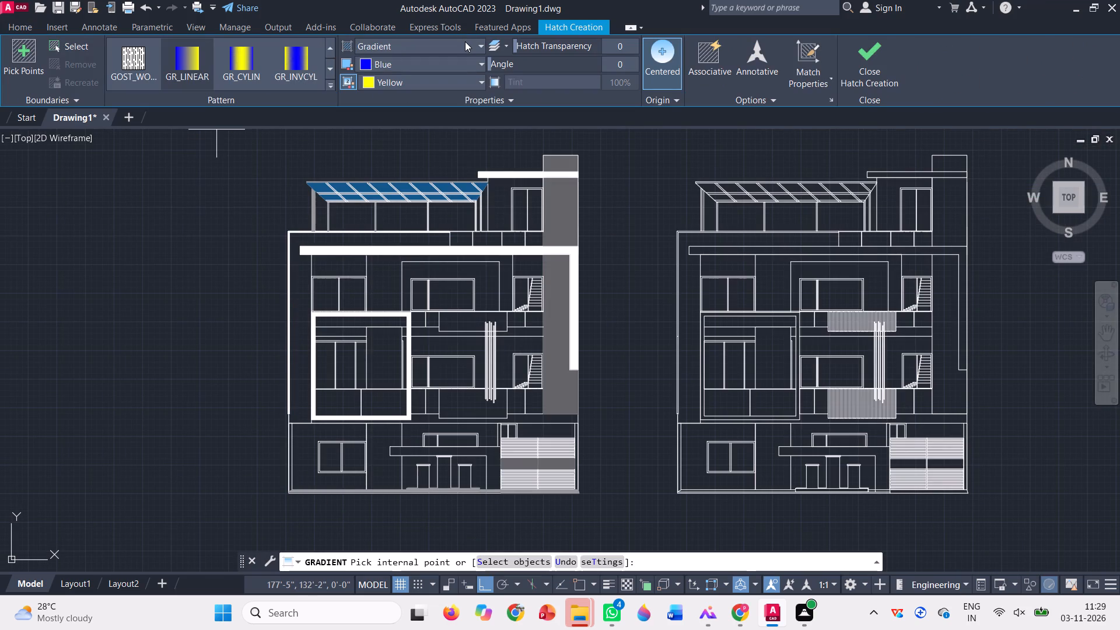
click(464, 41)
click(414, 65)
click(414, 65)
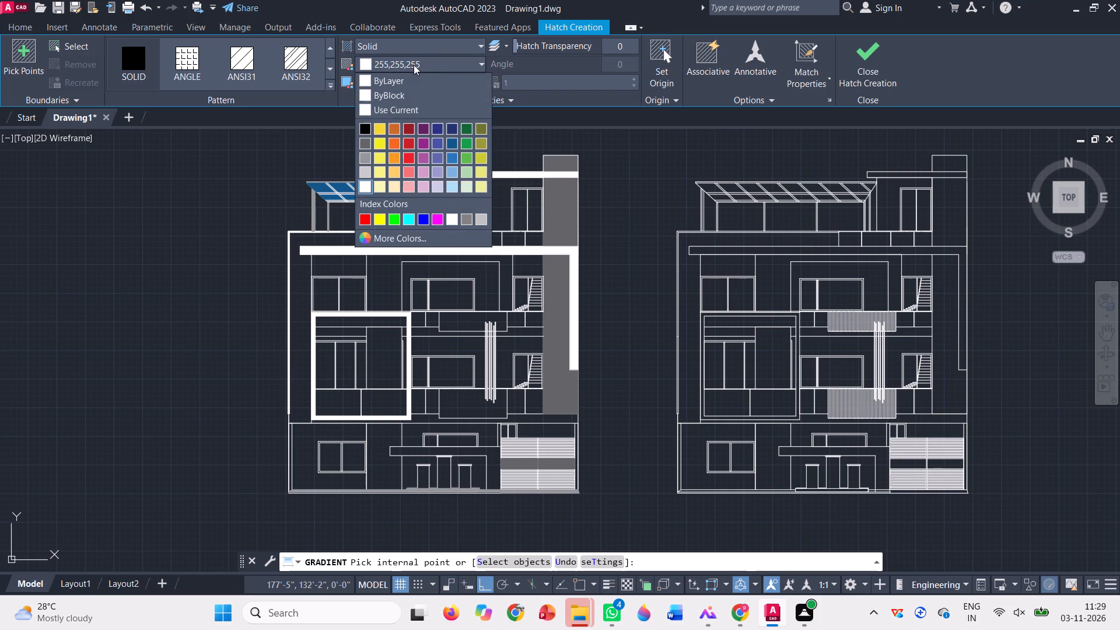
click(415, 237)
click(605, 194)
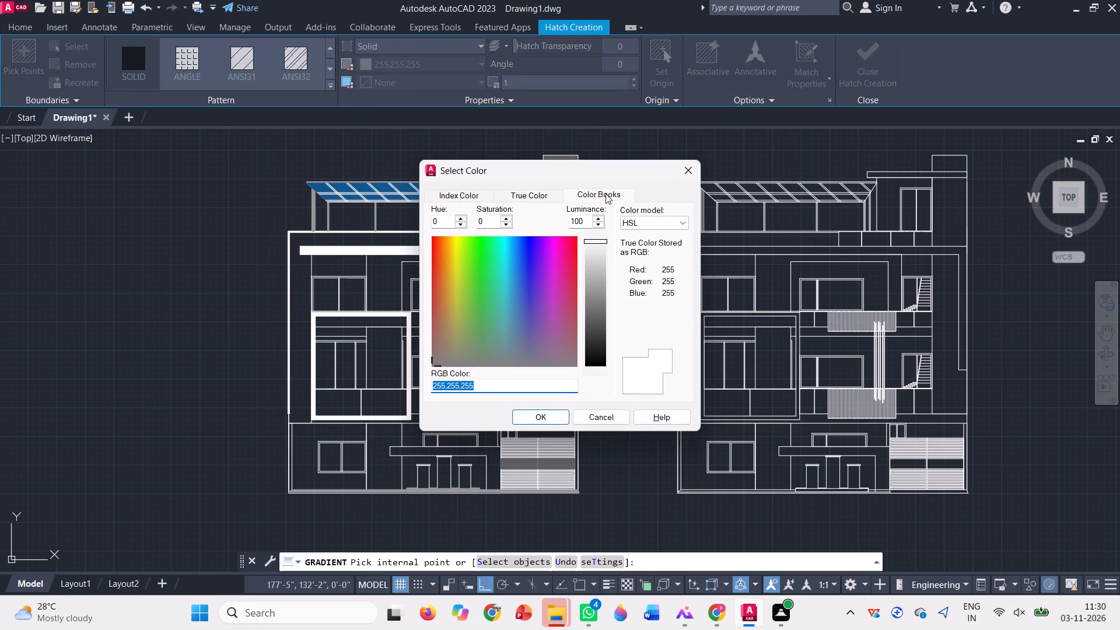
click(593, 367)
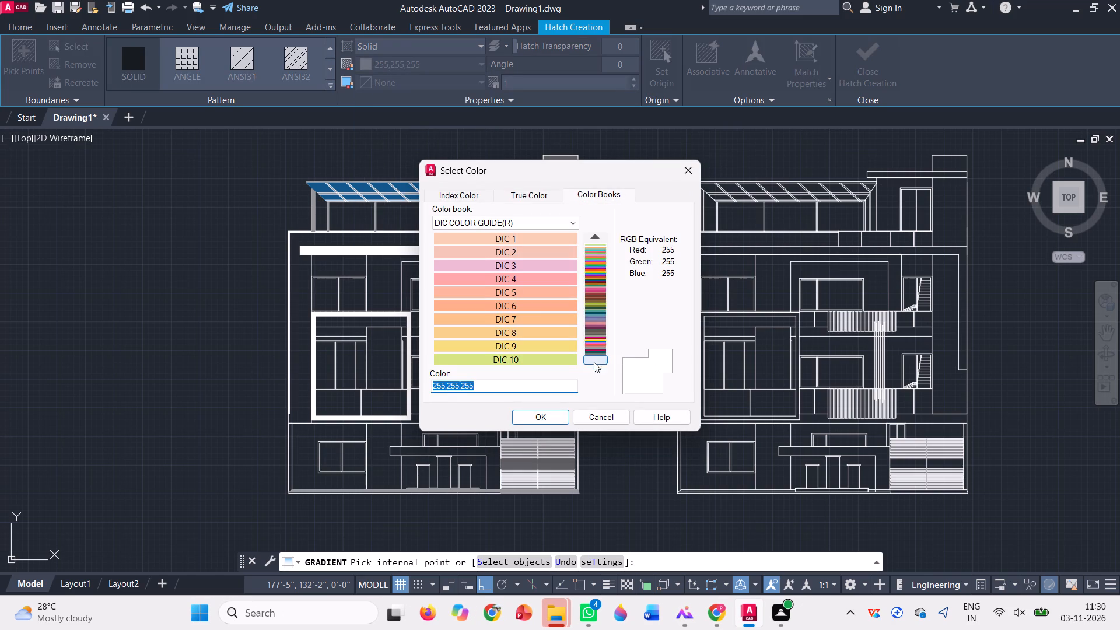
click(596, 355)
click(596, 364)
double_click(596, 364)
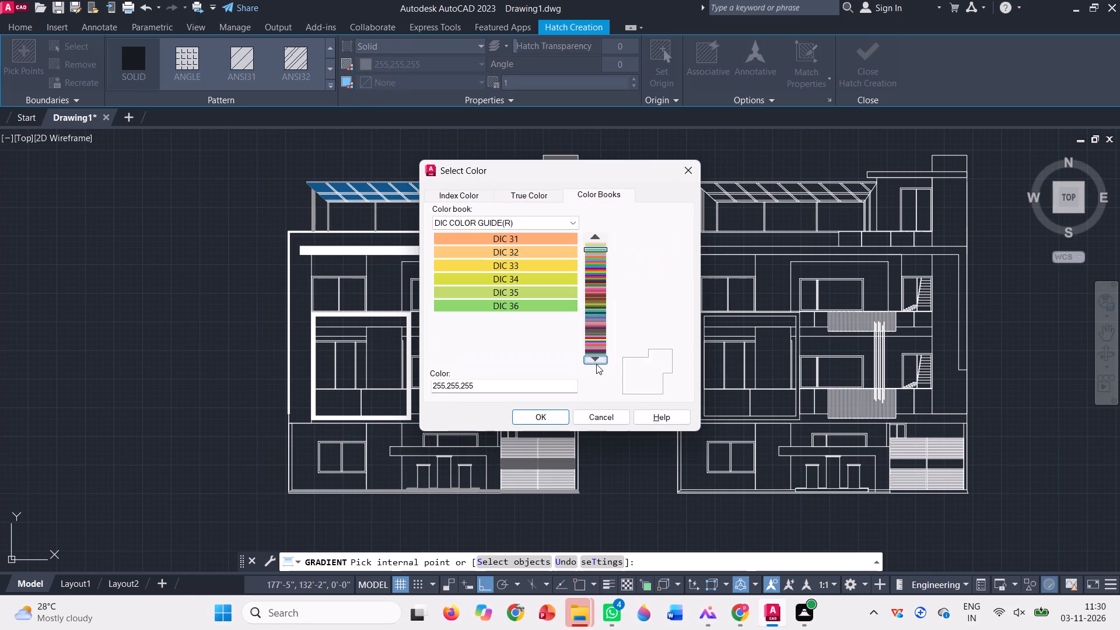
click(596, 364)
click(597, 355)
click(602, 357)
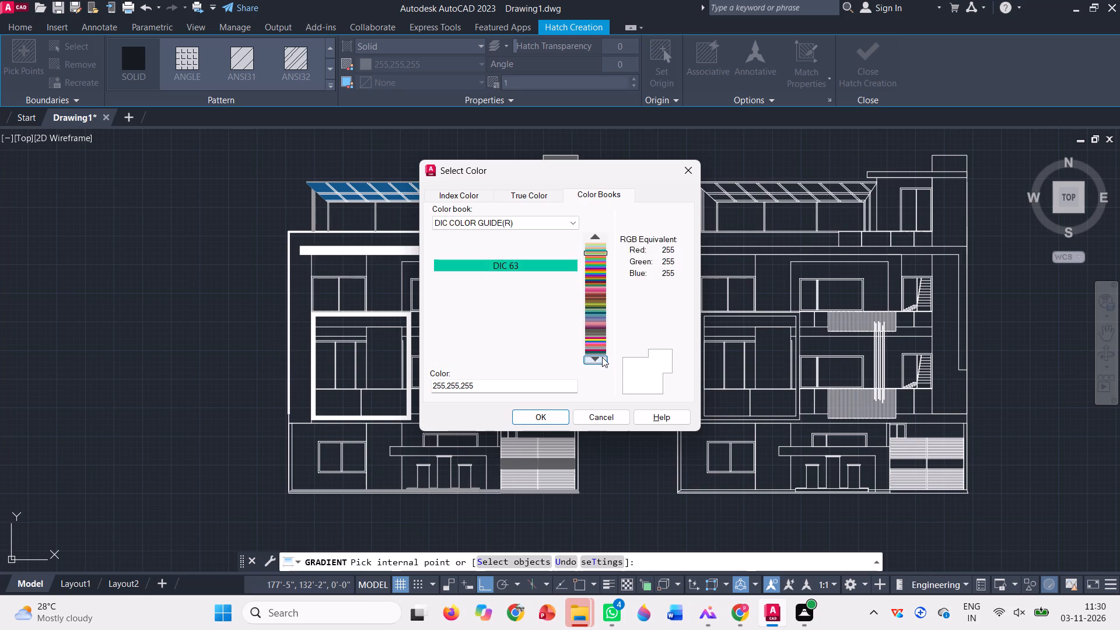
click(602, 357)
click(604, 357)
click(604, 357)
double_click(604, 357)
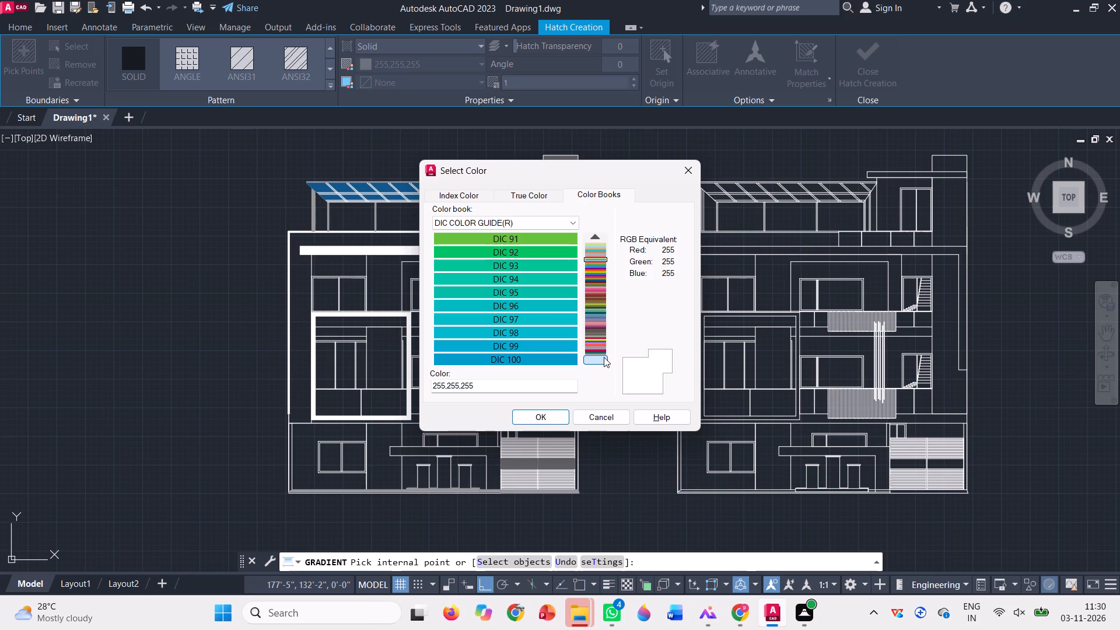
click(604, 357)
click(604, 357)
click(604, 357)
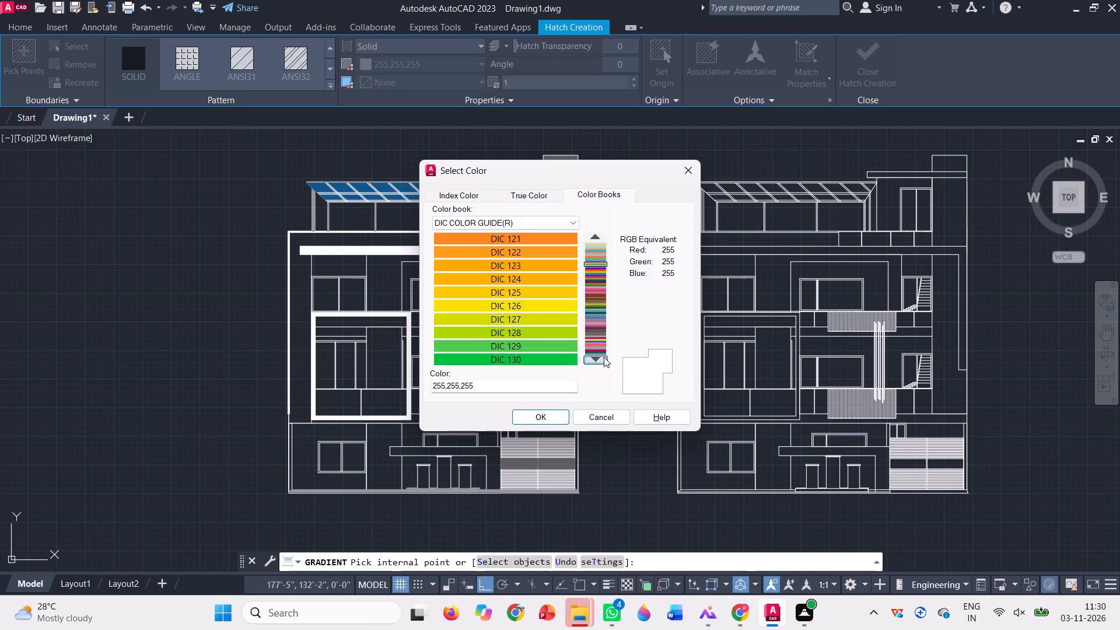
click(604, 357)
click(604, 357)
click(604, 357)
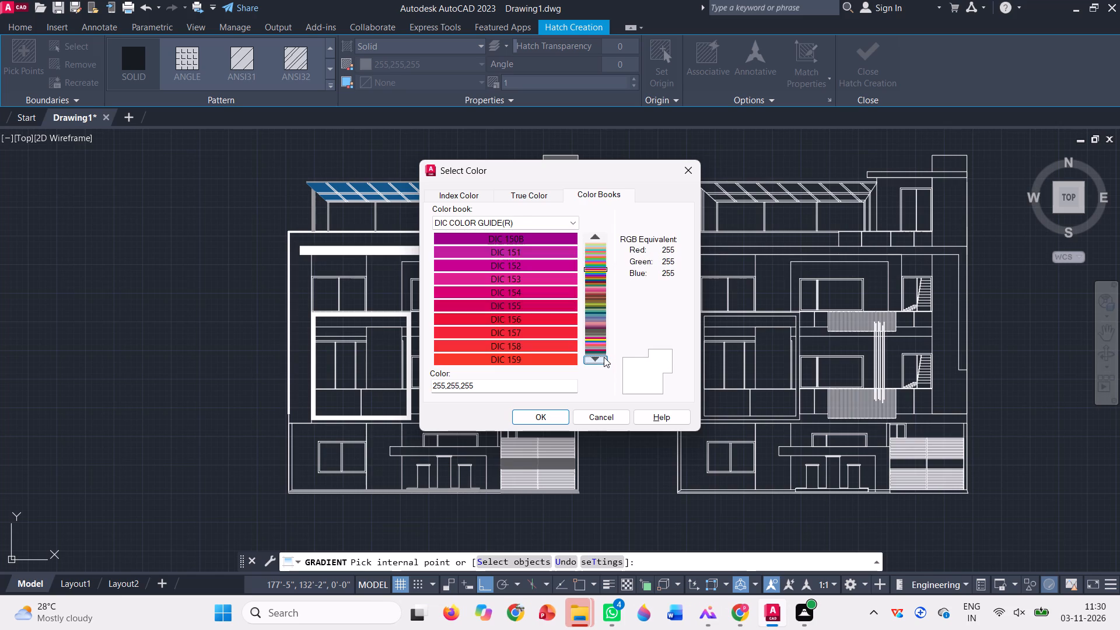
click(604, 357)
click(604, 357)
click(604, 357)
click(604, 357)
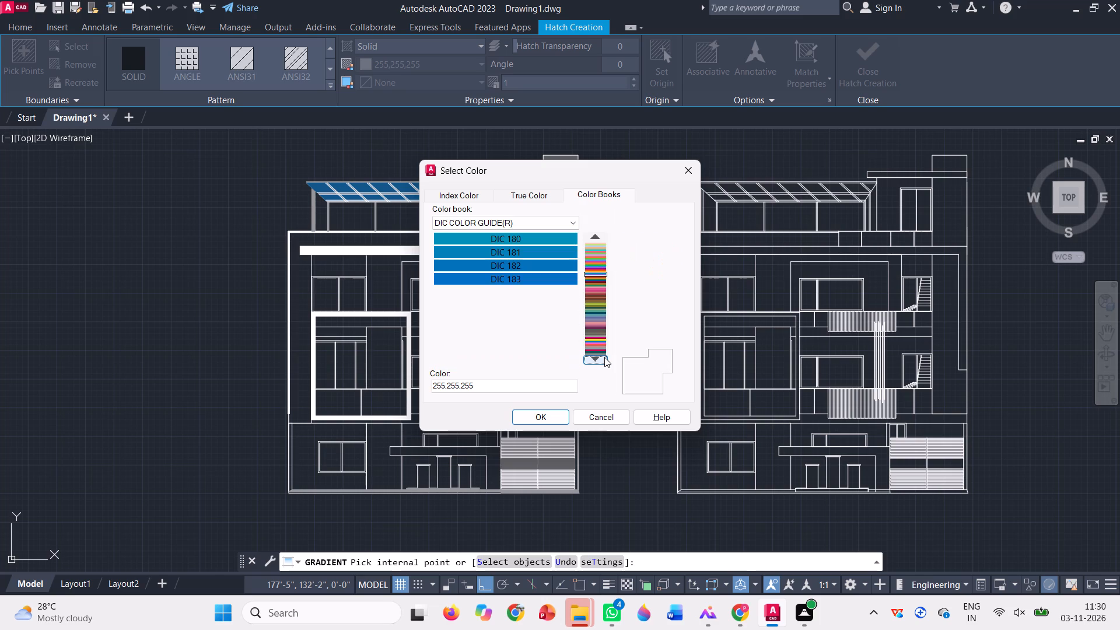
click(604, 357)
click(604, 357)
click(604, 357)
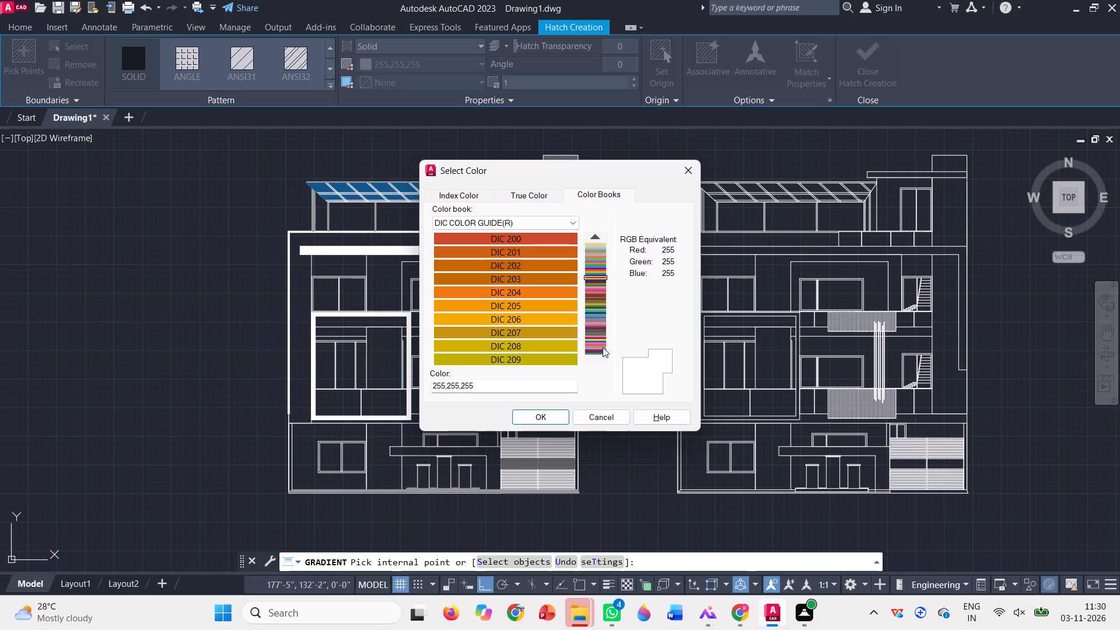
click(604, 363)
click(604, 363)
click(604, 363)
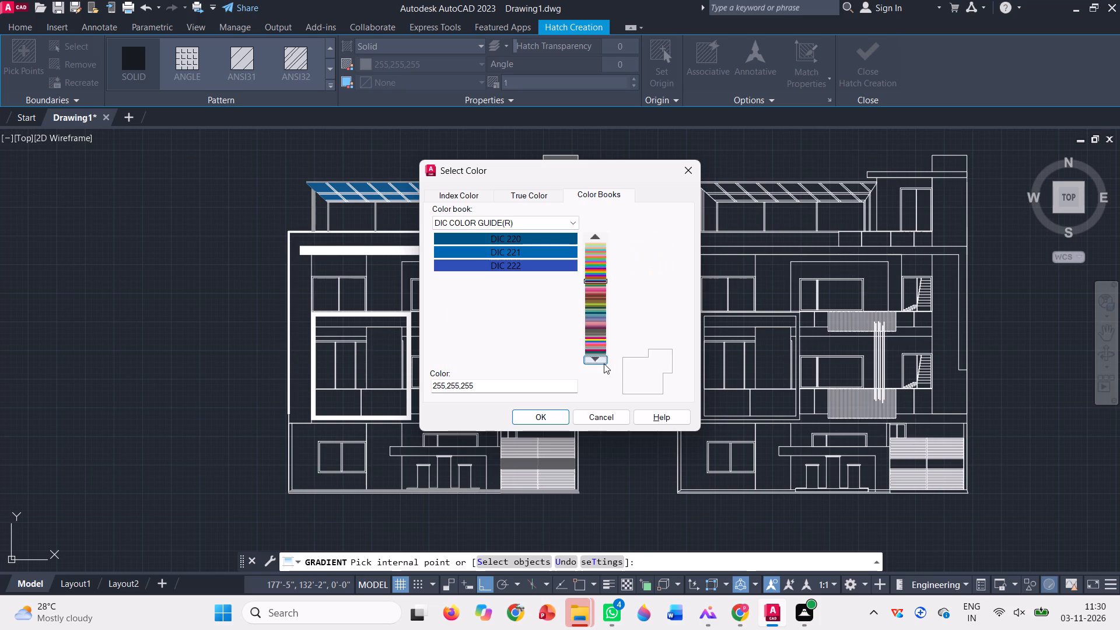
click(602, 358)
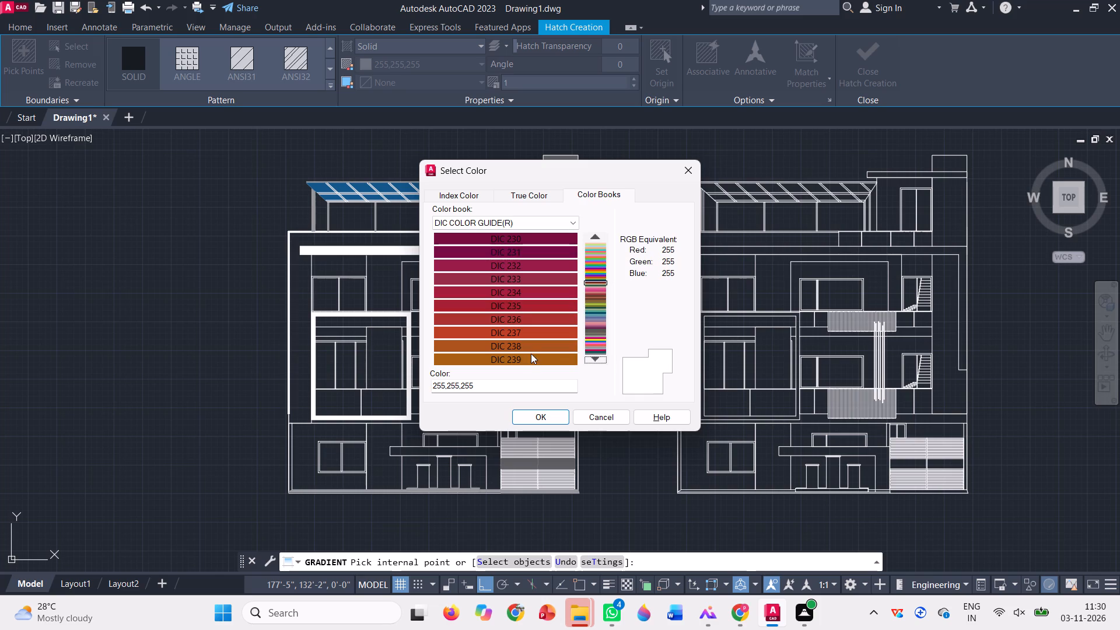
click(599, 358)
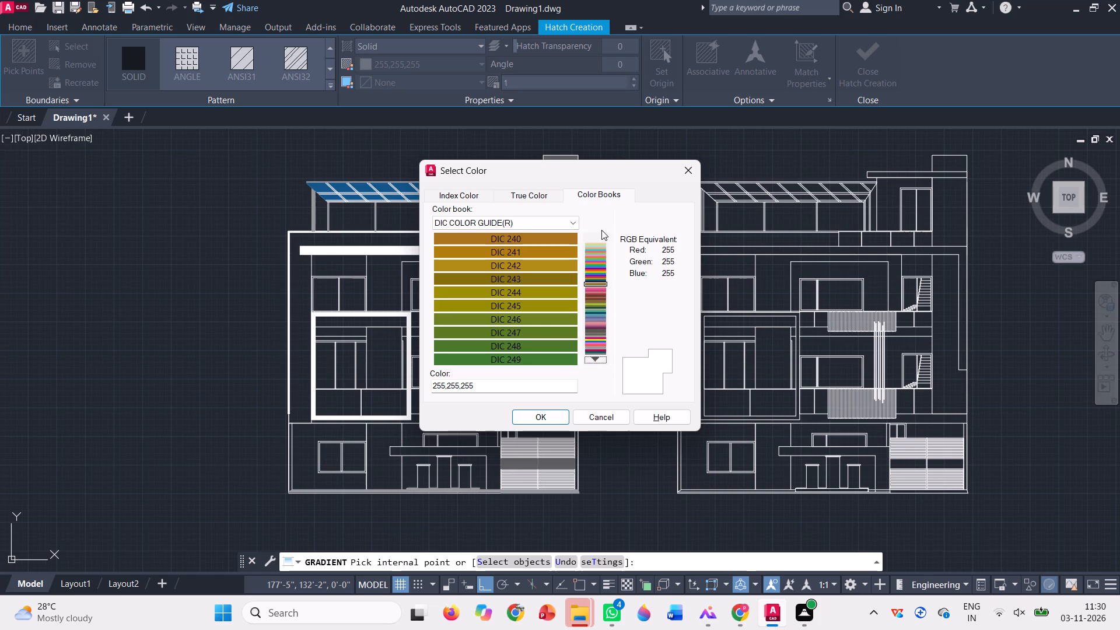
click(602, 358)
click(600, 352)
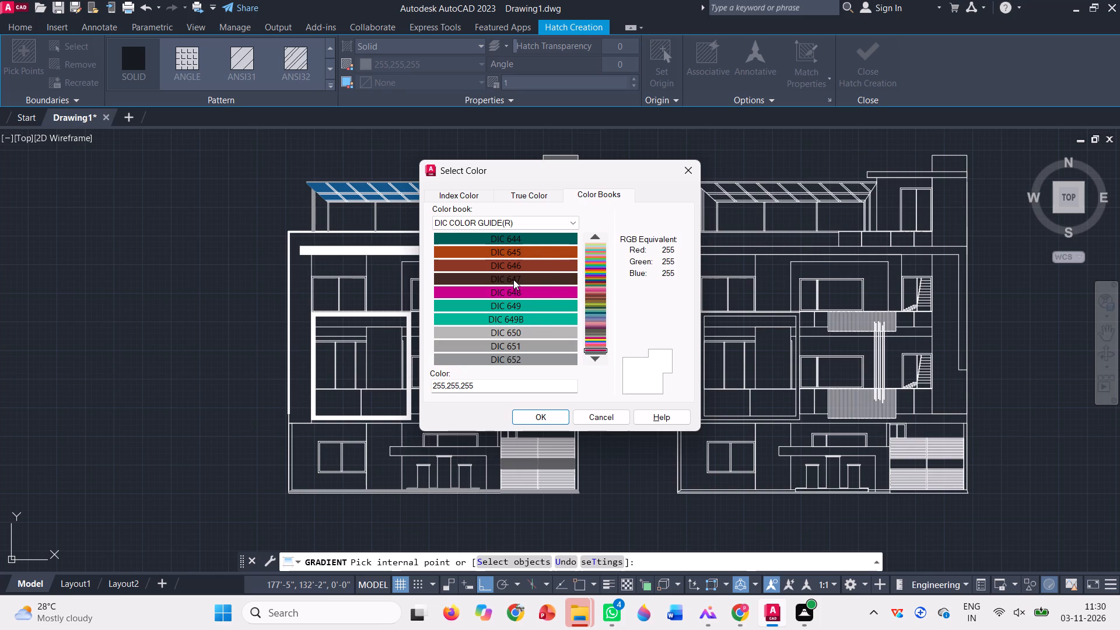
click(597, 237)
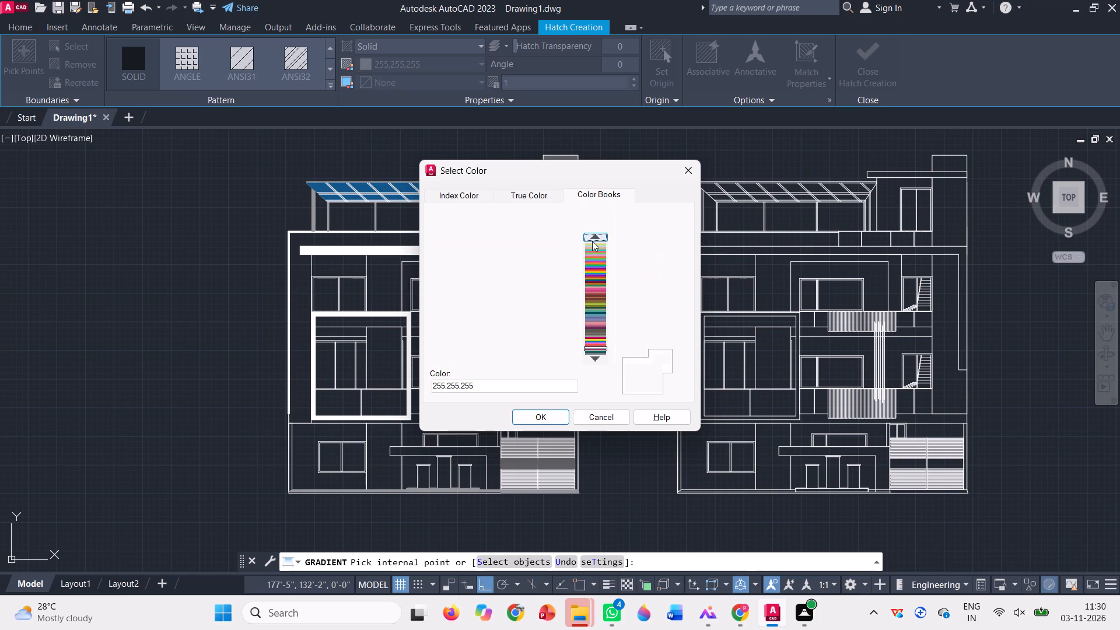
click(592, 241)
click(600, 236)
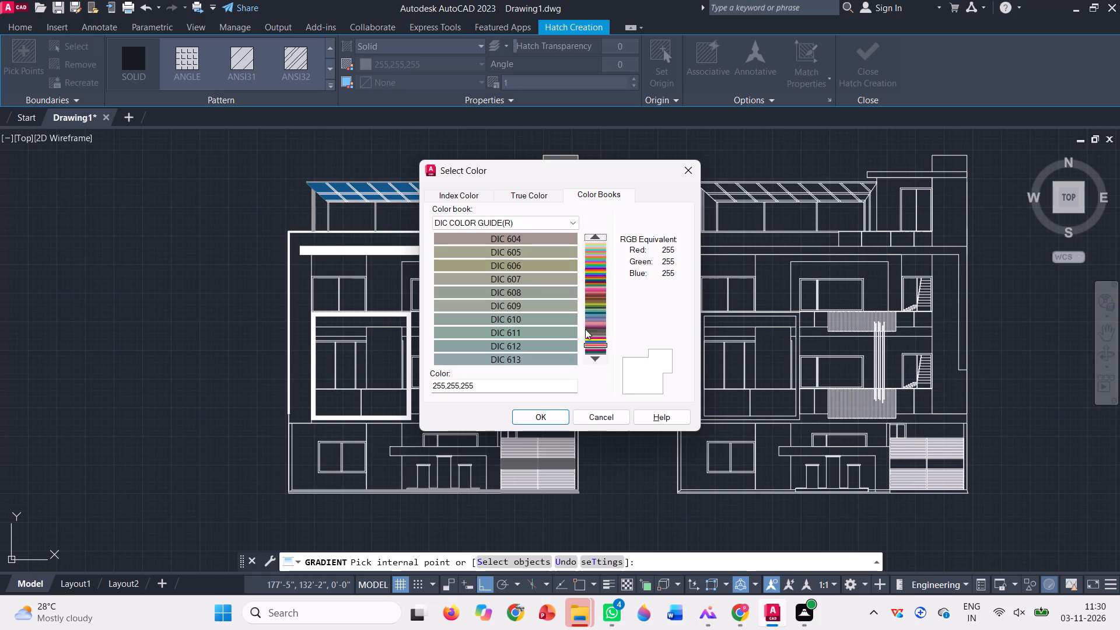
click(596, 356)
click(549, 303)
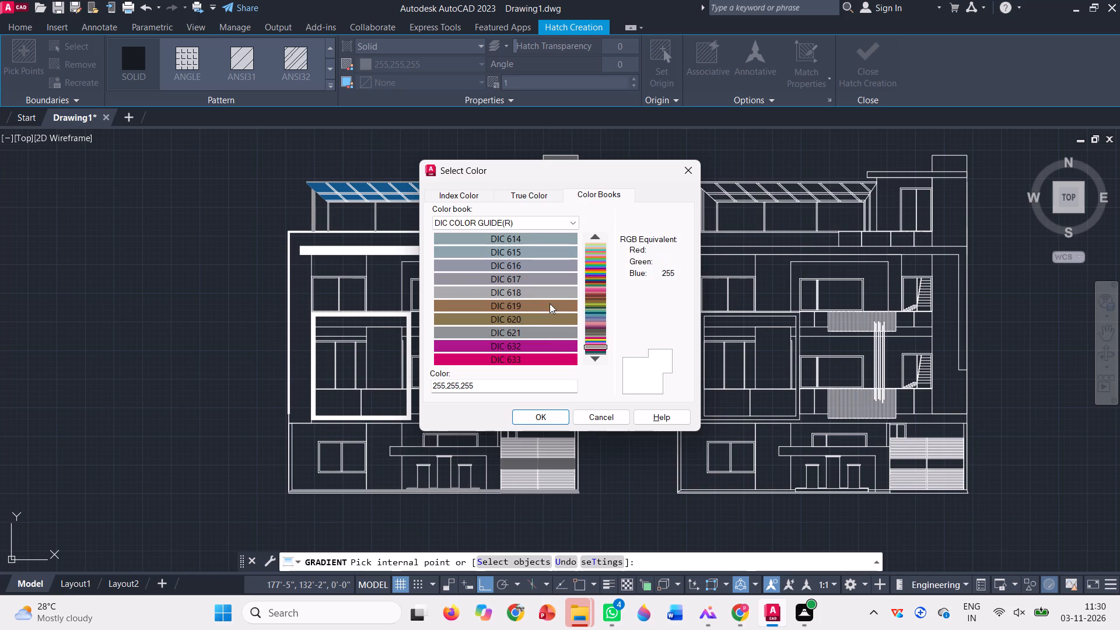
click(551, 418)
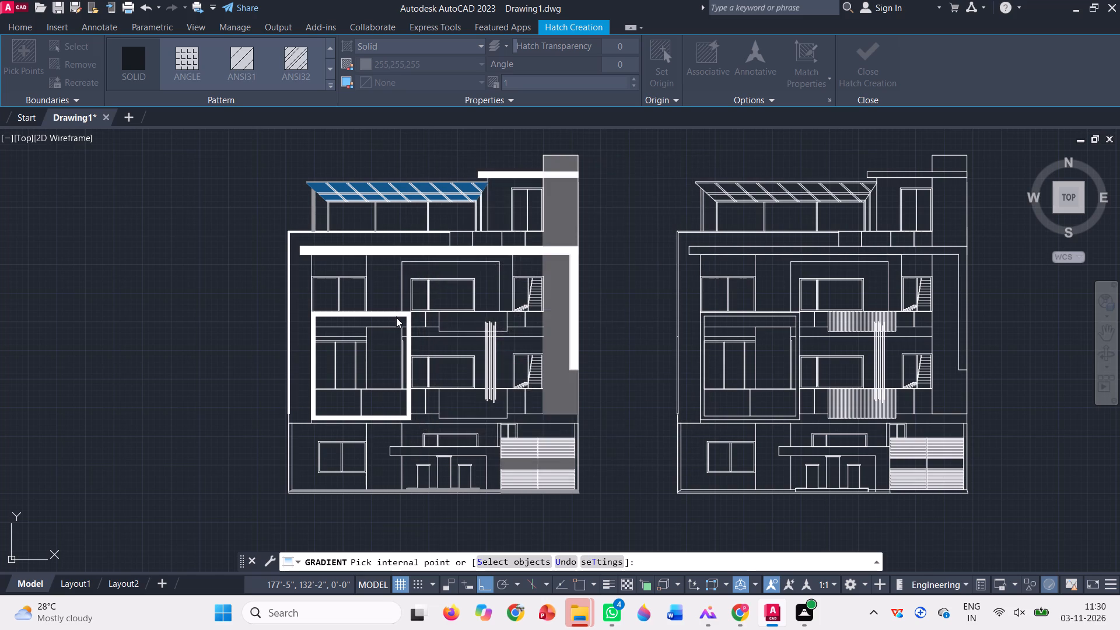
Fill the coloured elevation's upper window surround and the wall strips below it, inside the white frame and on the ground floor, with solid DIC 619.
scroll(399, 288, up, 3)
click(374, 267)
scroll(386, 258, down, 2)
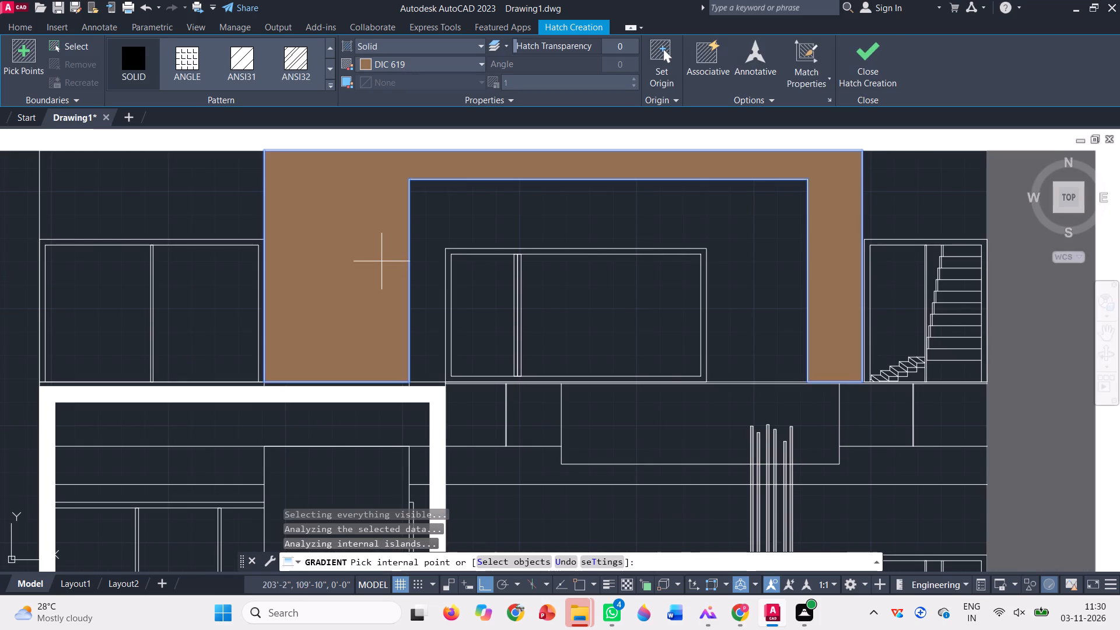
scroll(386, 258, down, 1)
scroll(400, 208, down, 3)
click(393, 308)
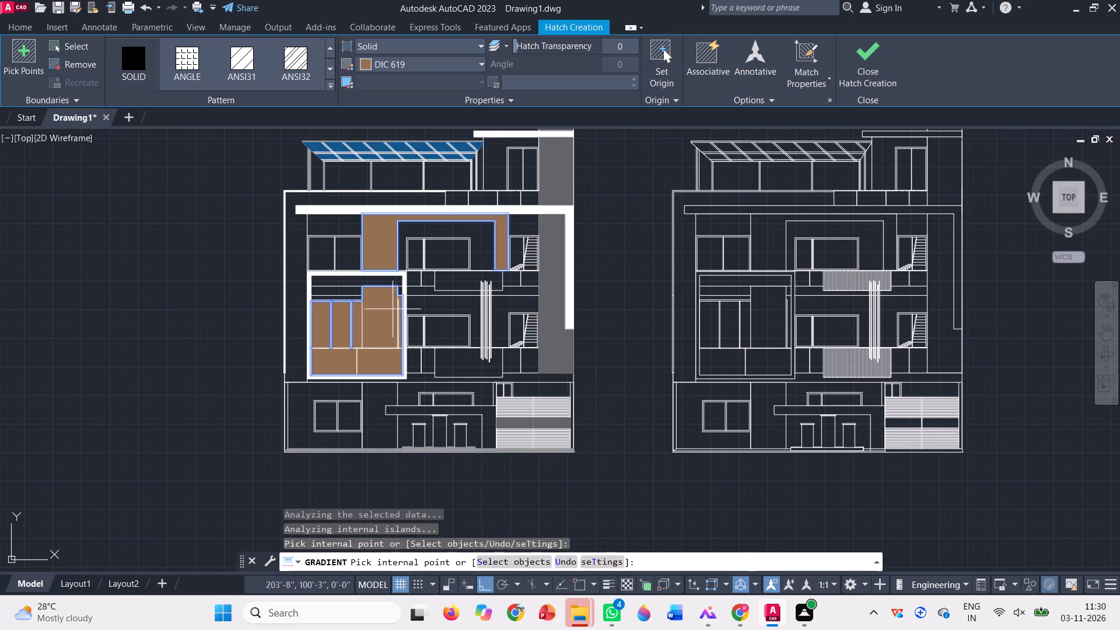
key(ctrl+z)
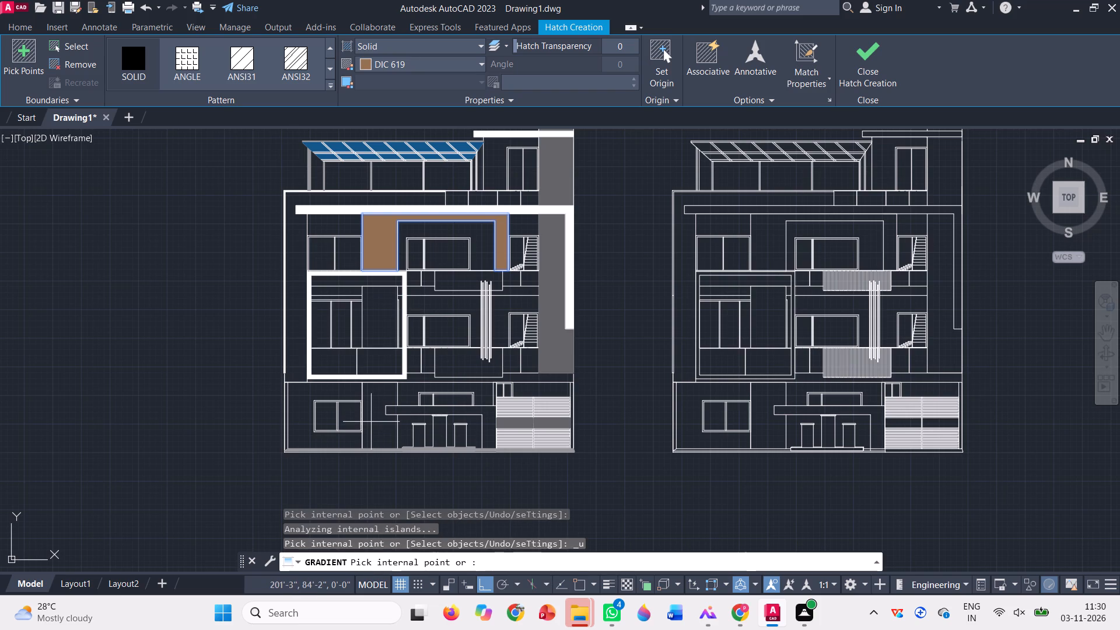
click(371, 422)
scroll(383, 313, up, 3)
click(379, 310)
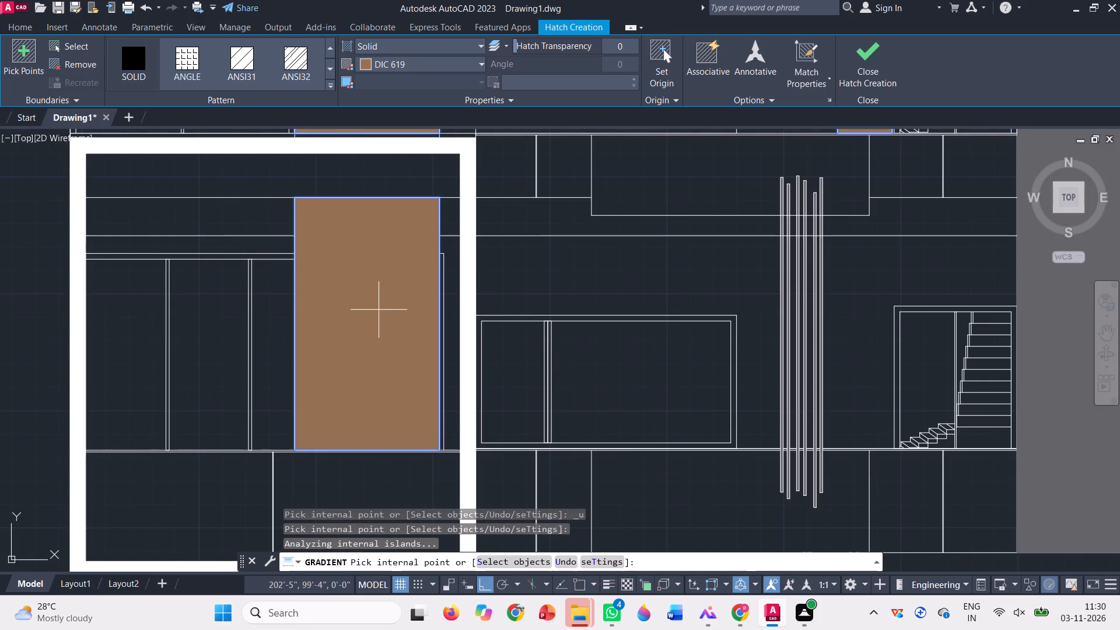
scroll(379, 310, down, 4)
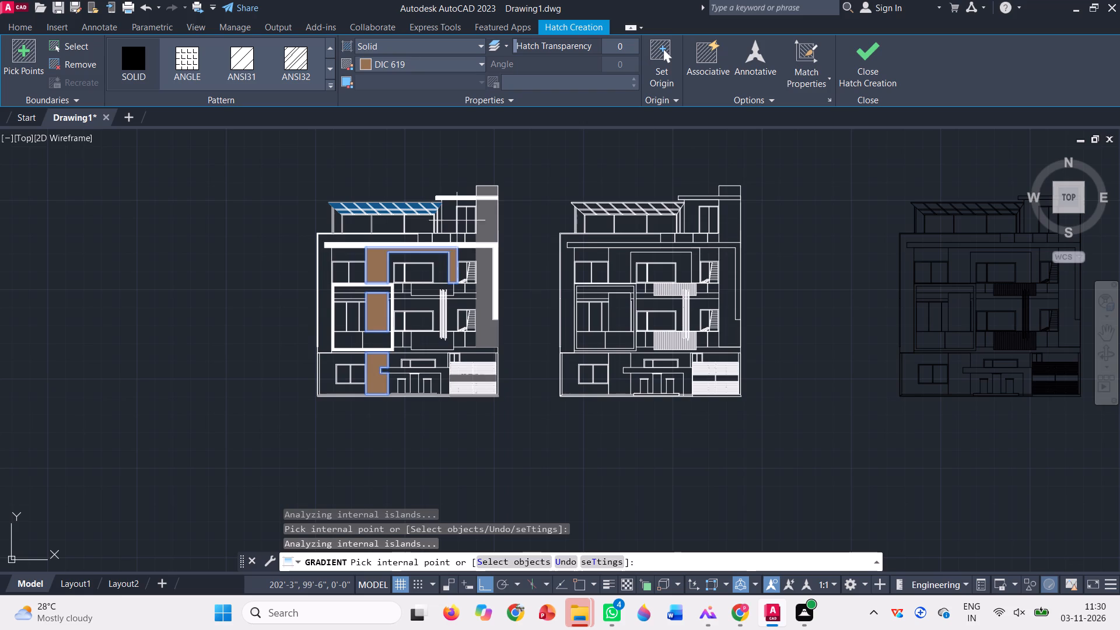
Fill the upper and lower balcony panels behind the vertical bars with solid DIC 619 and finish the hatch.
scroll(443, 264, up, 2)
click(414, 299)
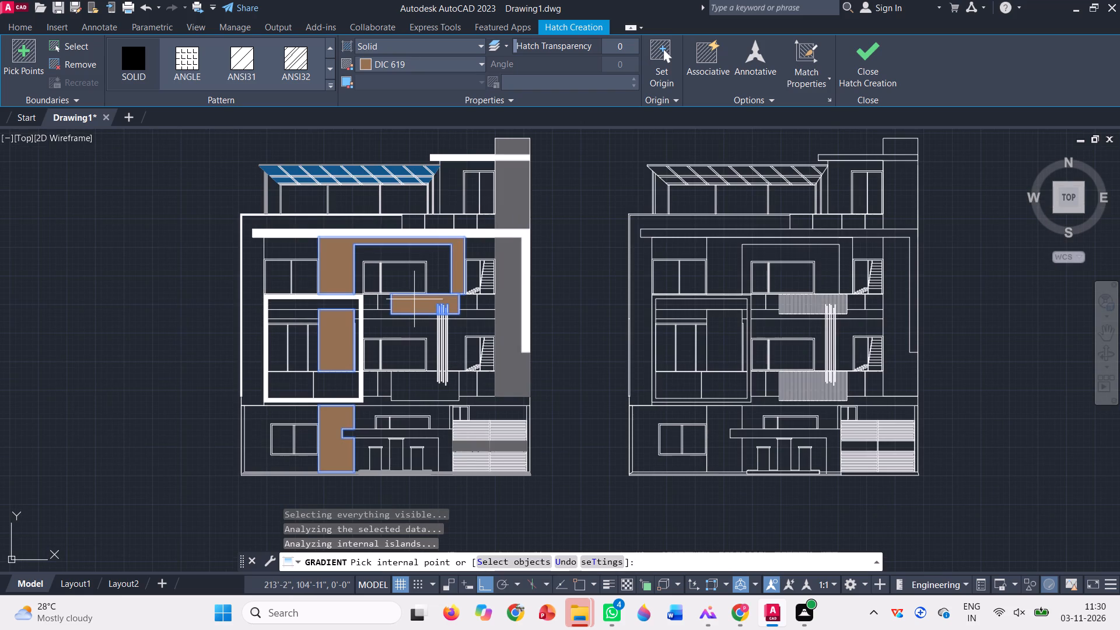
scroll(443, 305, up, 4)
scroll(404, 327, down, 3)
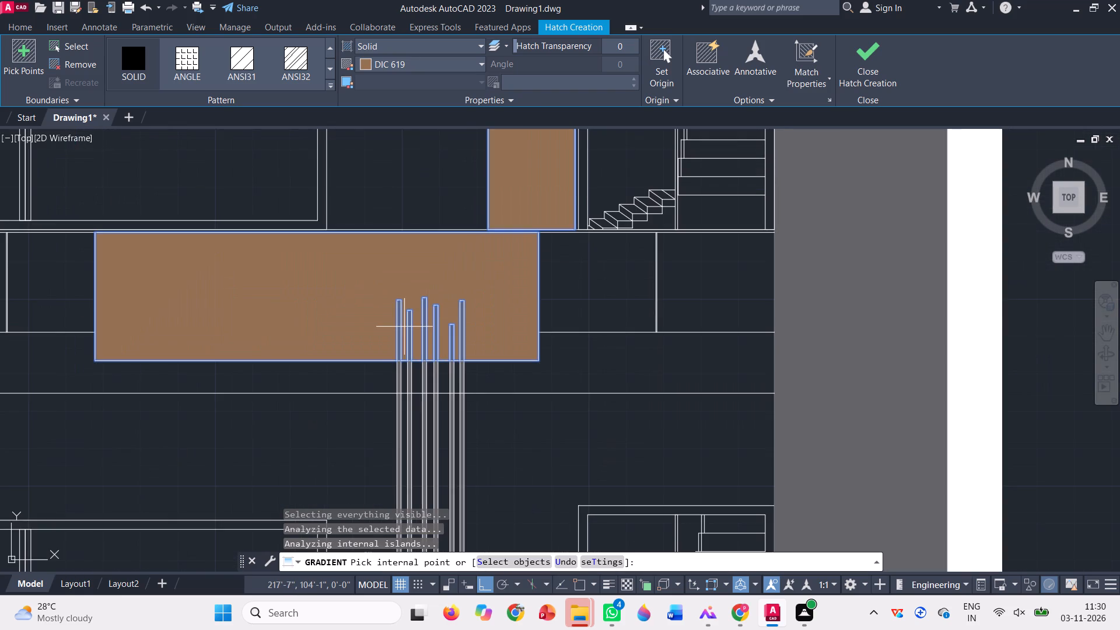
scroll(399, 326, down, 3)
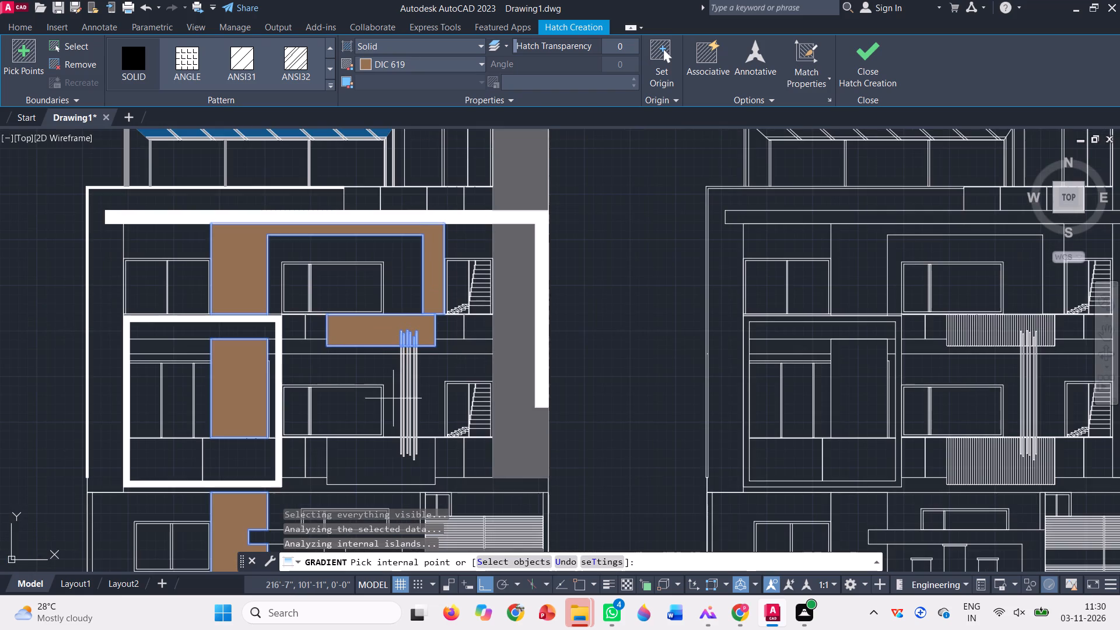
click(380, 454)
scroll(496, 353, down, 2)
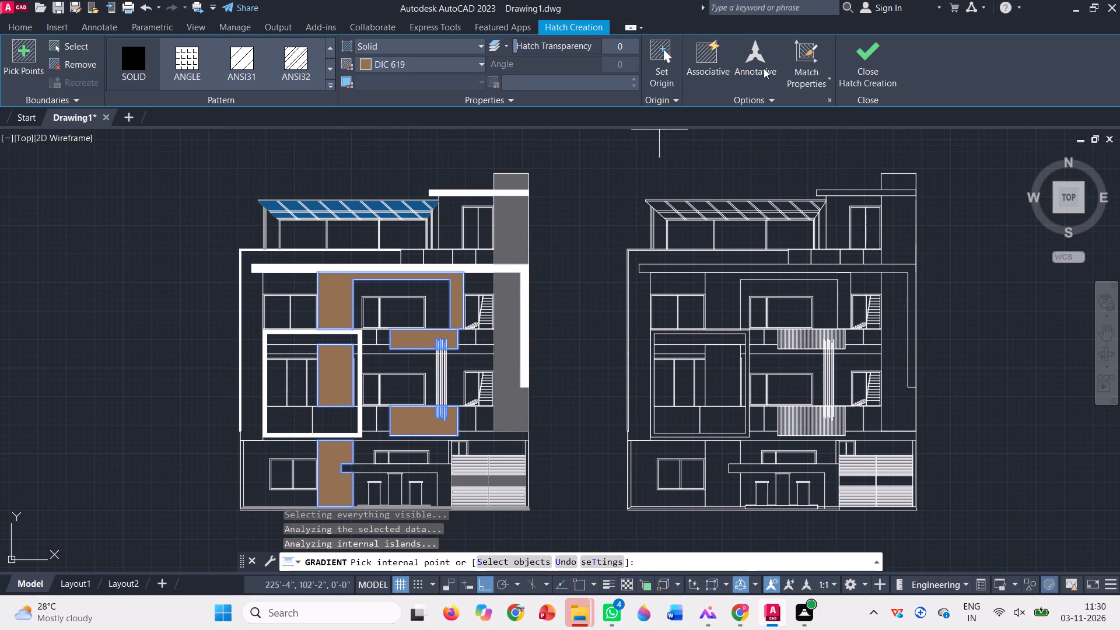
click(856, 67)
Set up a new solid hatch in the golden brown colour DIC 337 from the DIC COLOR GUIDE(R) colour book.
scroll(474, 324, up, 3)
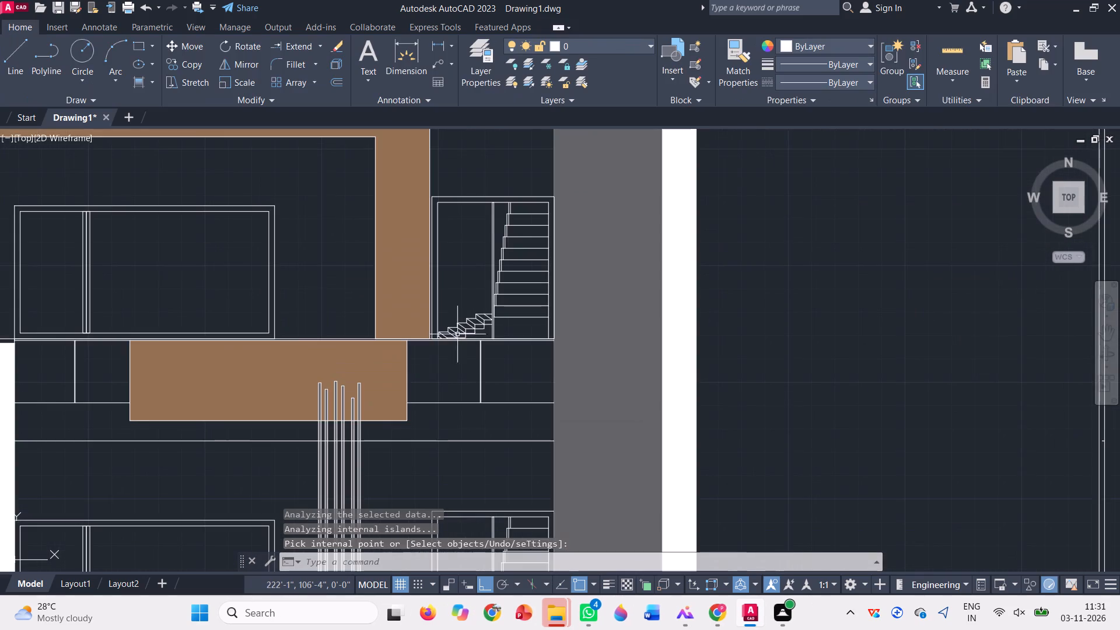
scroll(307, 433, up, 5)
scroll(355, 325, down, 10)
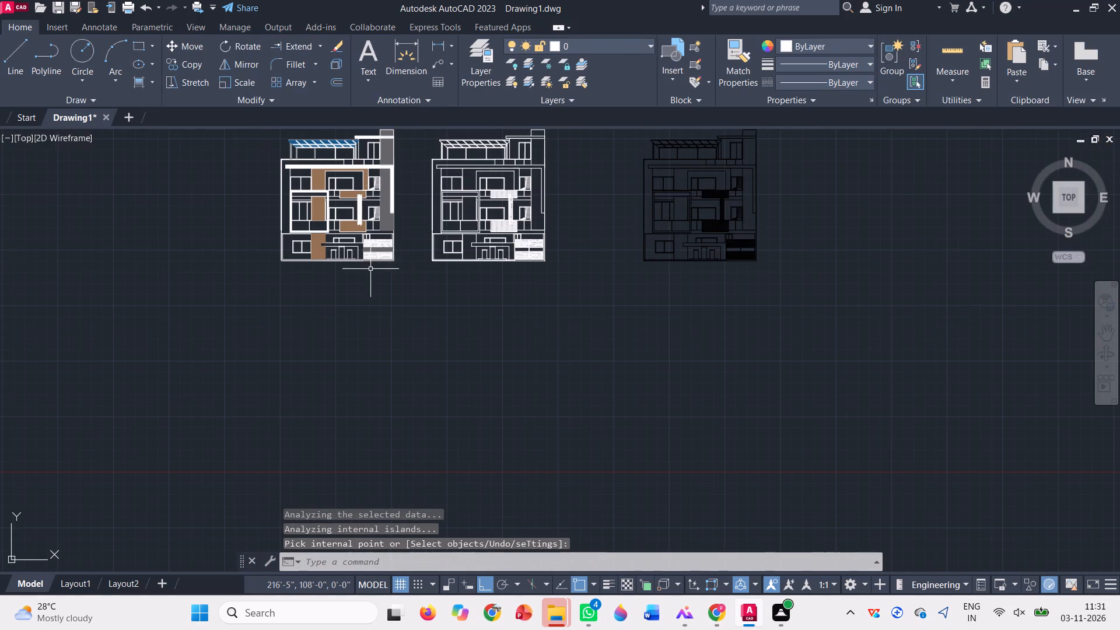
scroll(355, 249, up, 3)
click(142, 80)
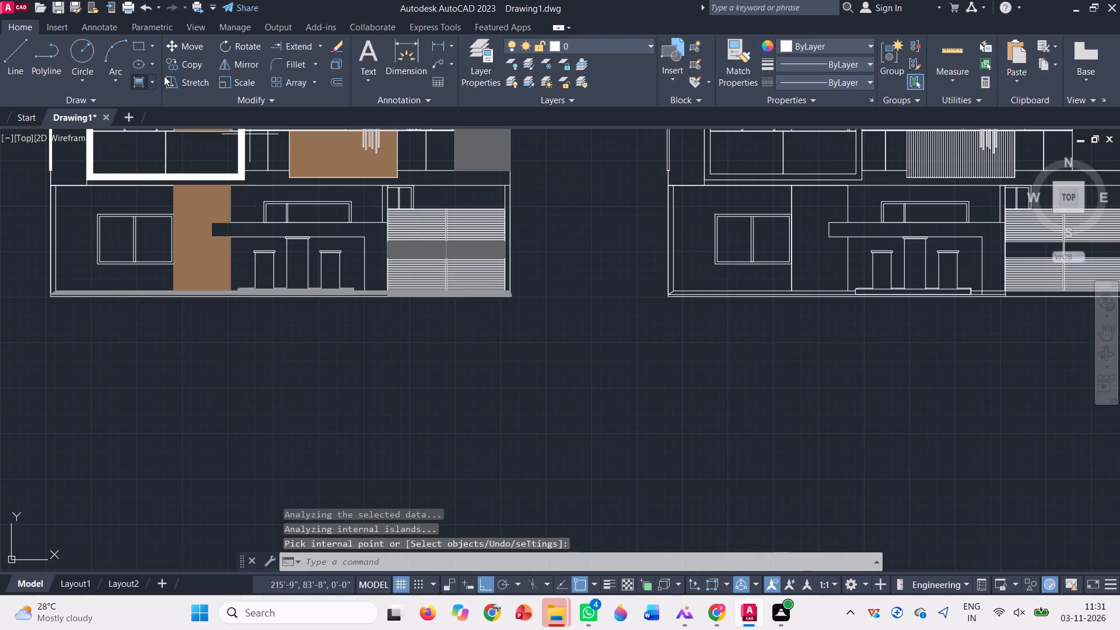
scroll(233, 62, up, 12)
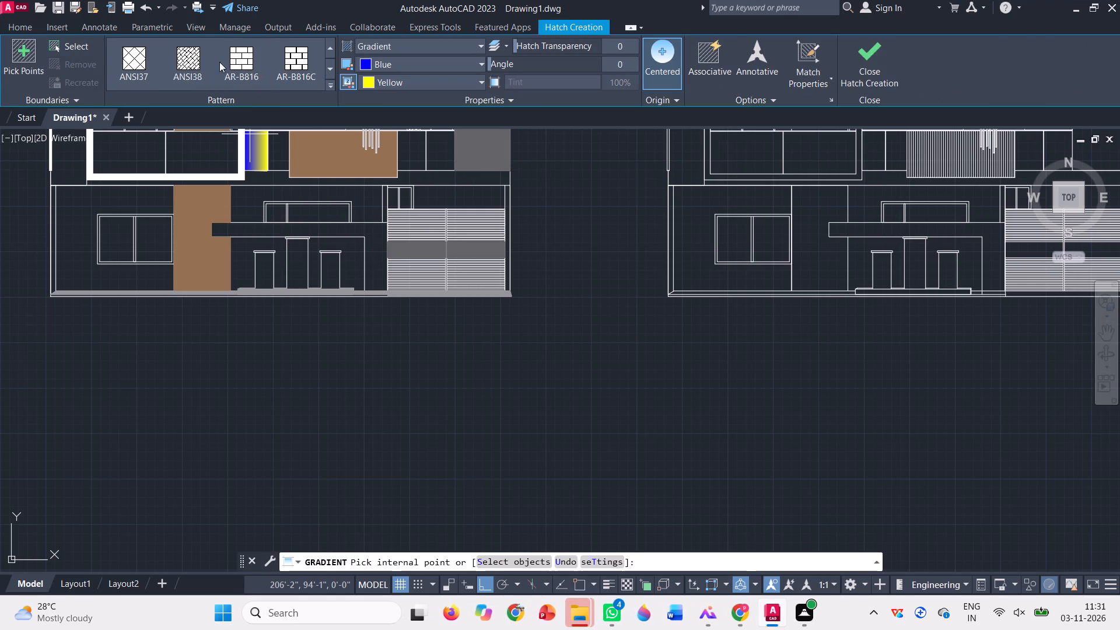
scroll(167, 49, up, 9)
click(131, 60)
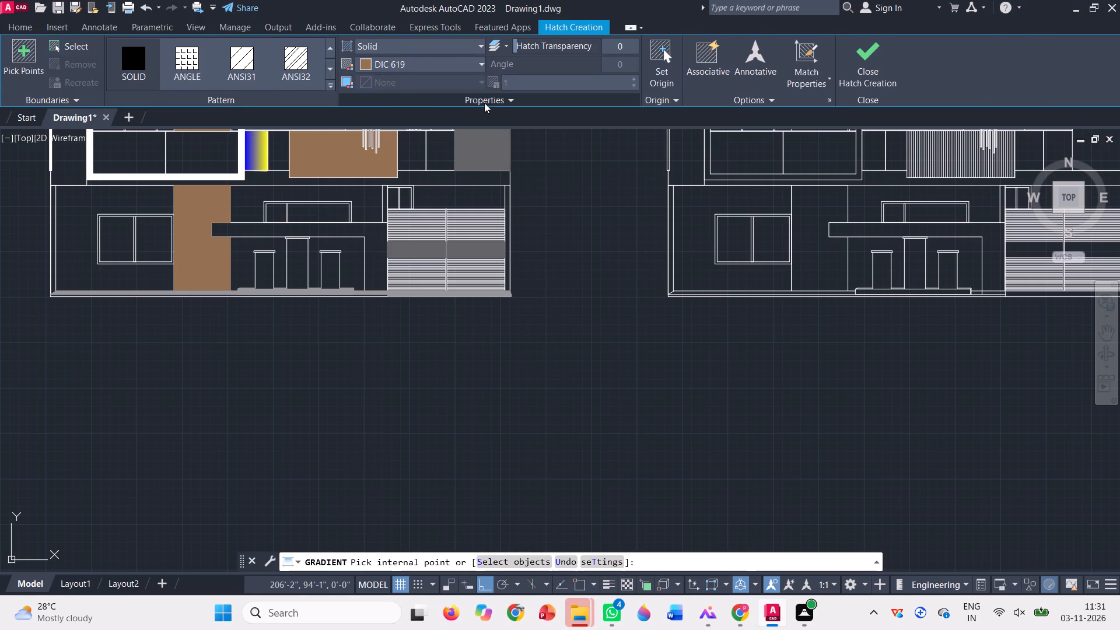
click(473, 61)
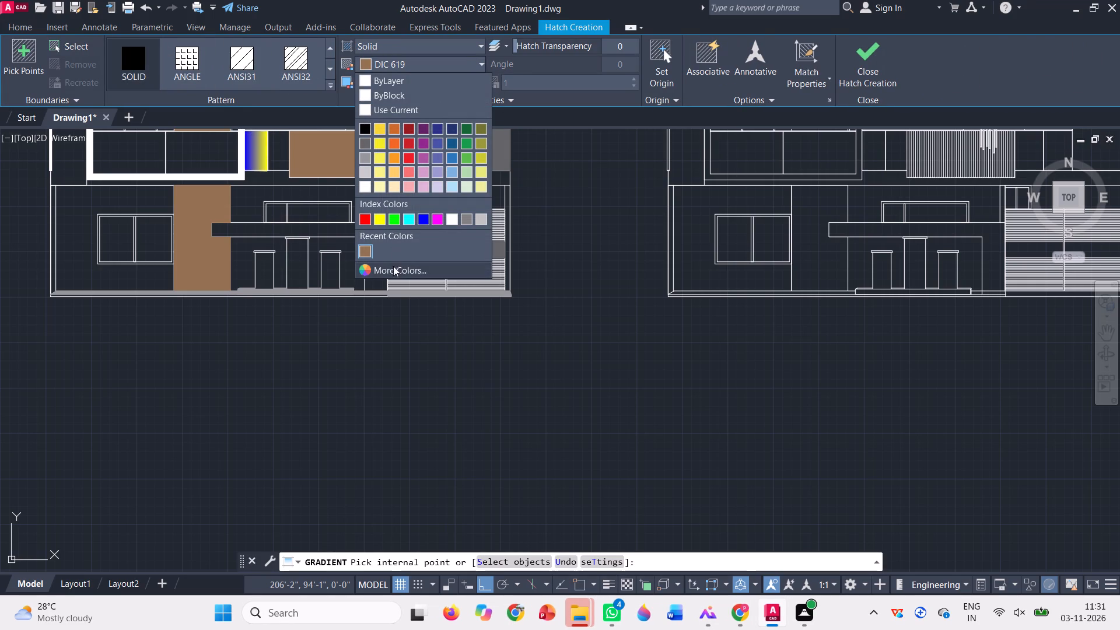
click(393, 272)
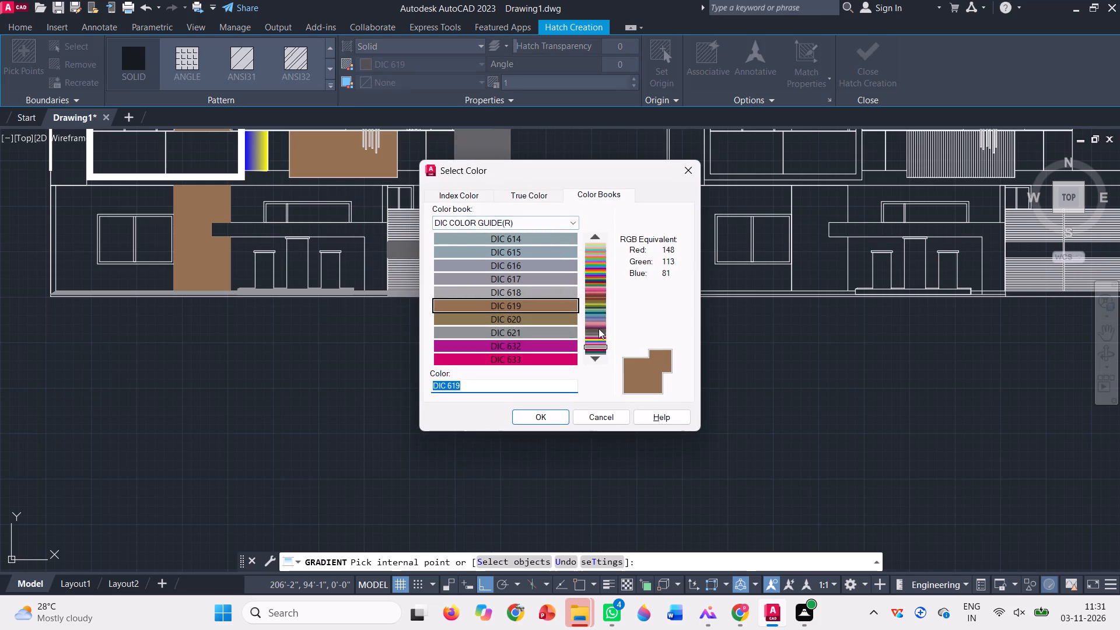
click(593, 235)
click(593, 235)
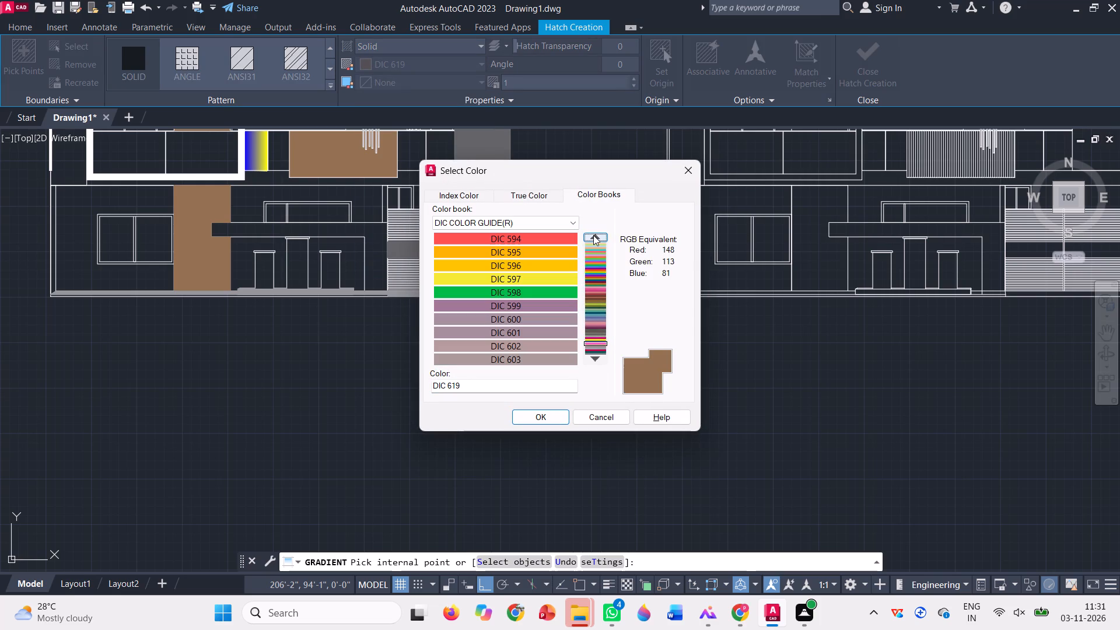
click(593, 235)
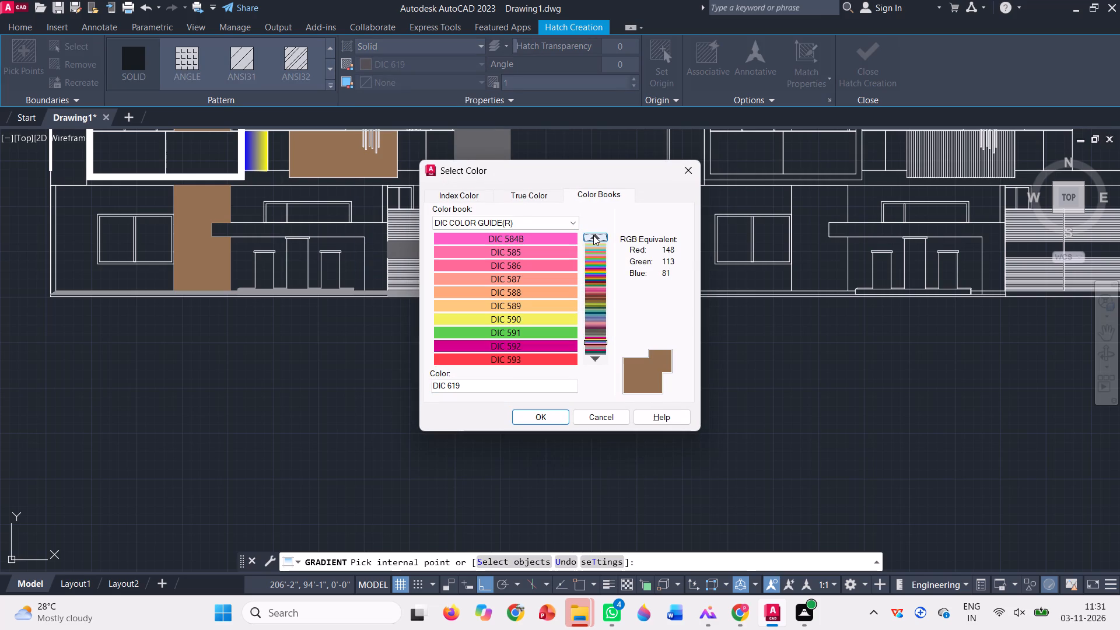
click(593, 235)
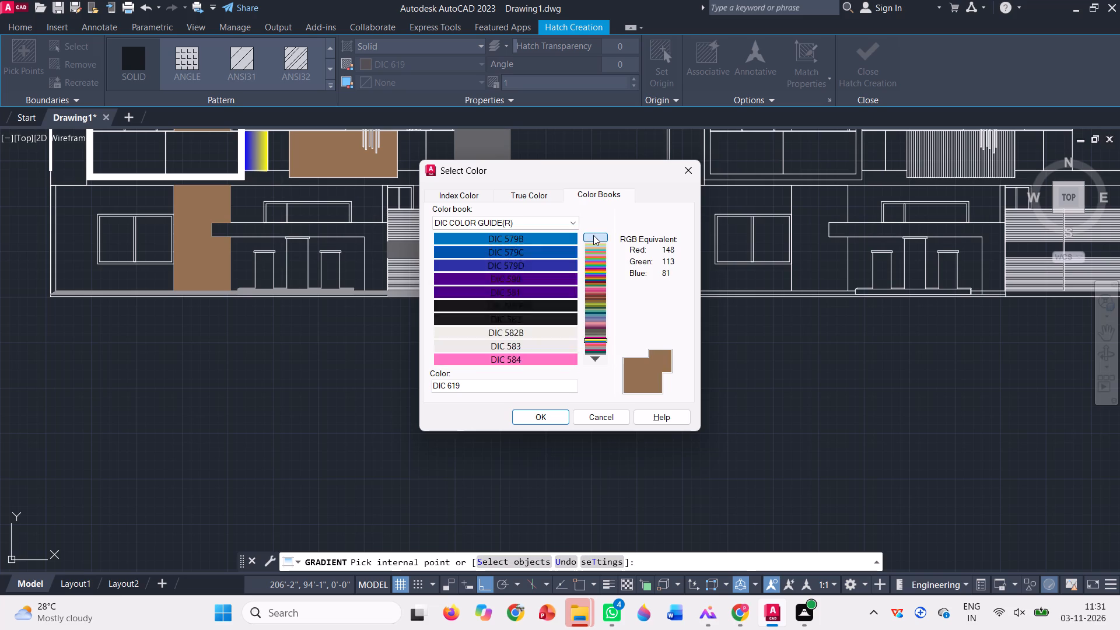
click(593, 235)
click(593, 235)
click(593, 235)
click(593, 235)
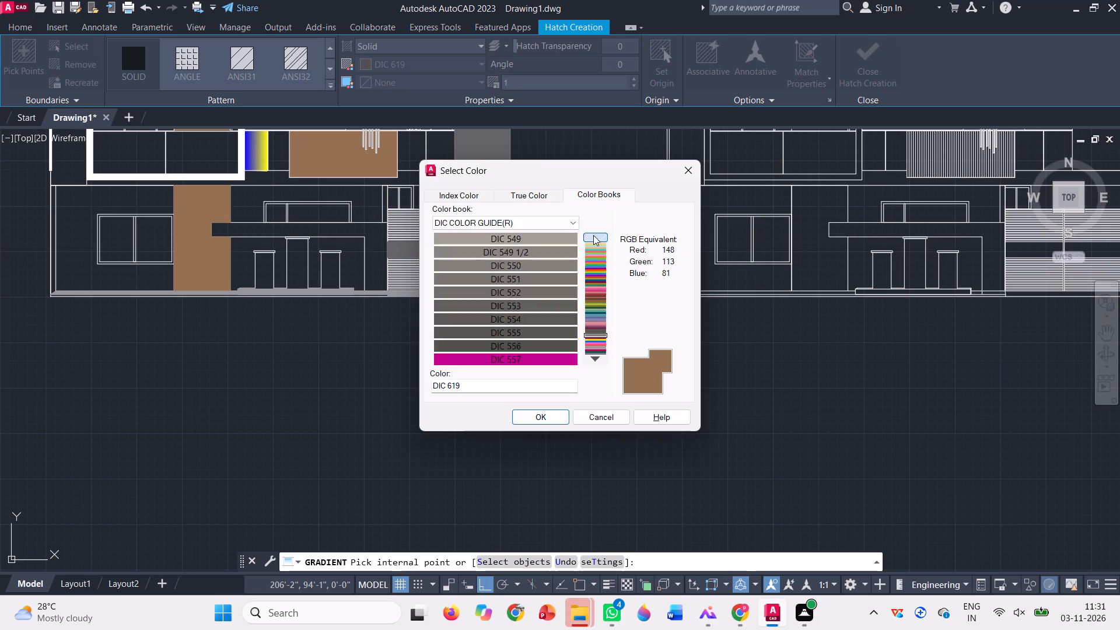
click(593, 235)
click(593, 235)
click(593, 235)
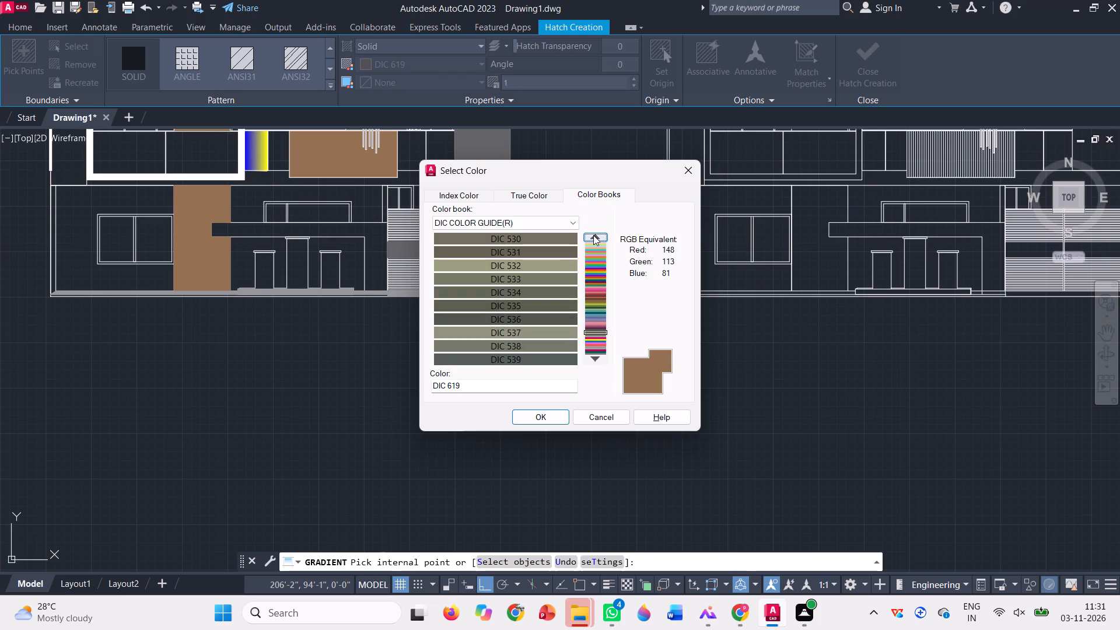
click(593, 235)
click(593, 229)
click(598, 239)
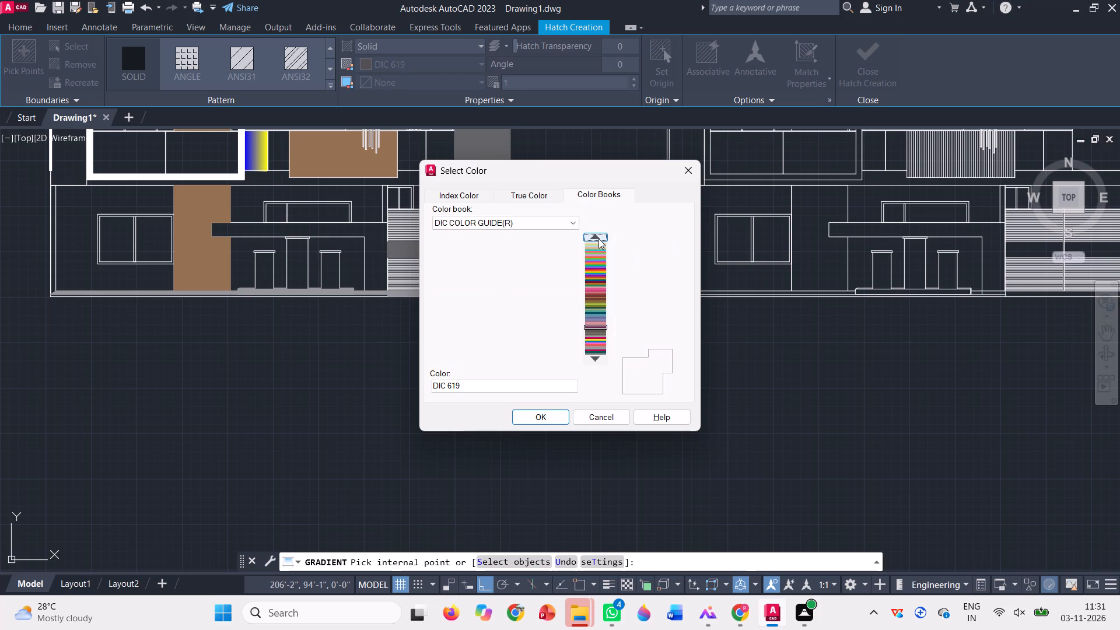
click(598, 239)
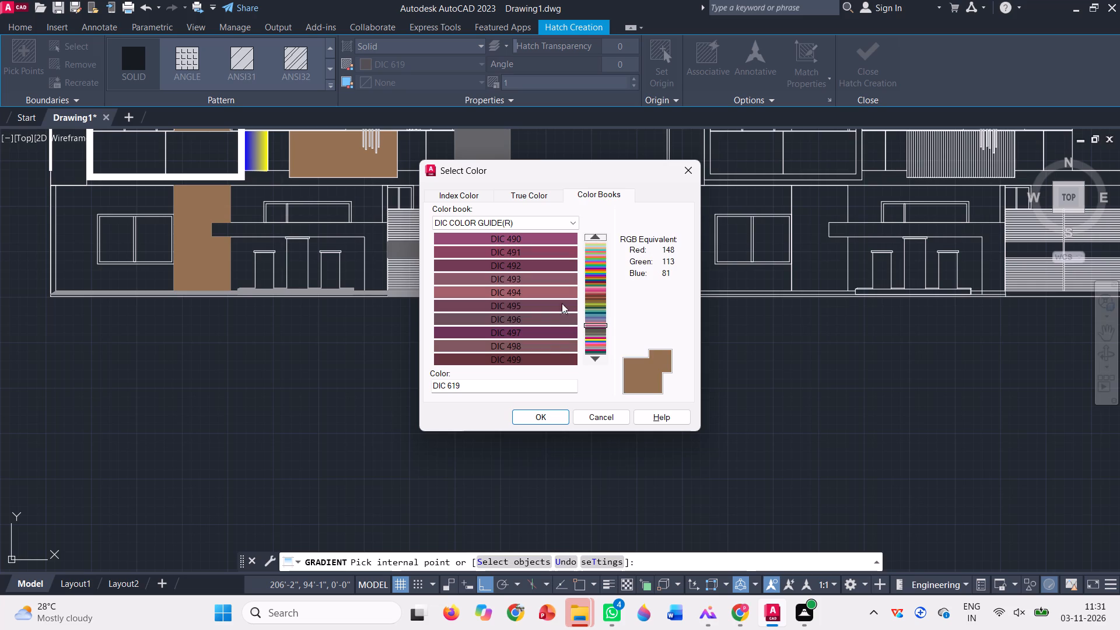
click(593, 230)
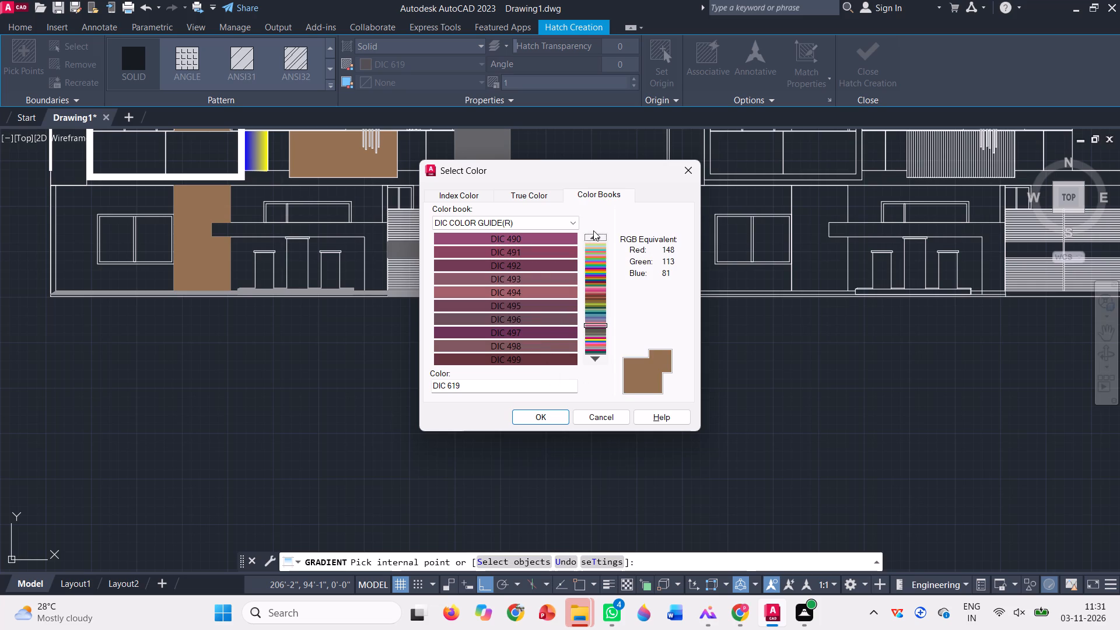
click(598, 235)
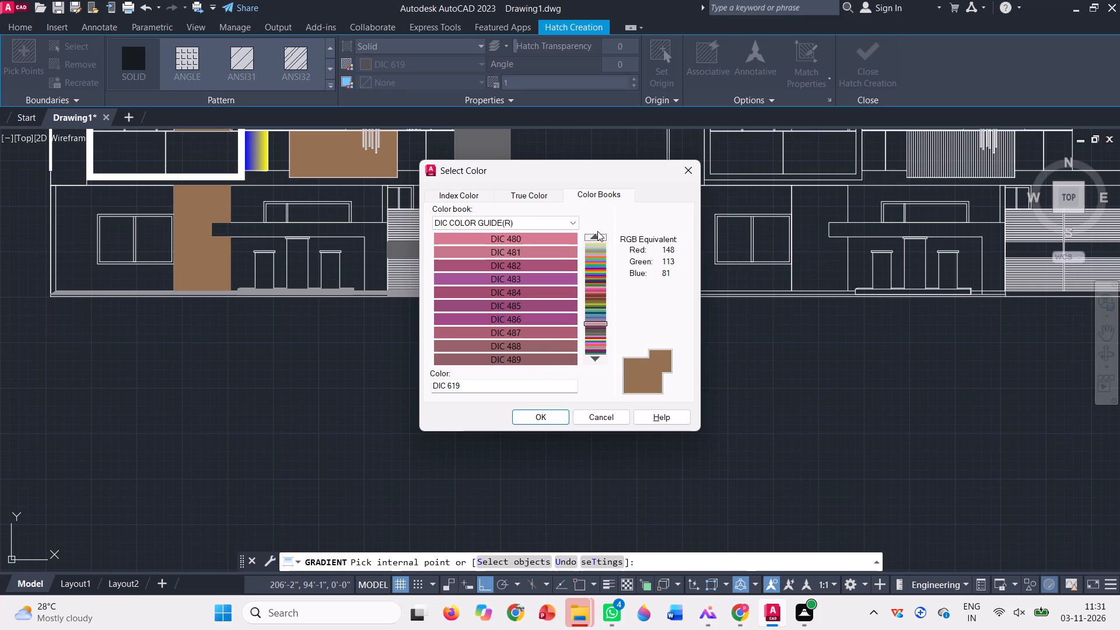
click(597, 233)
click(597, 233)
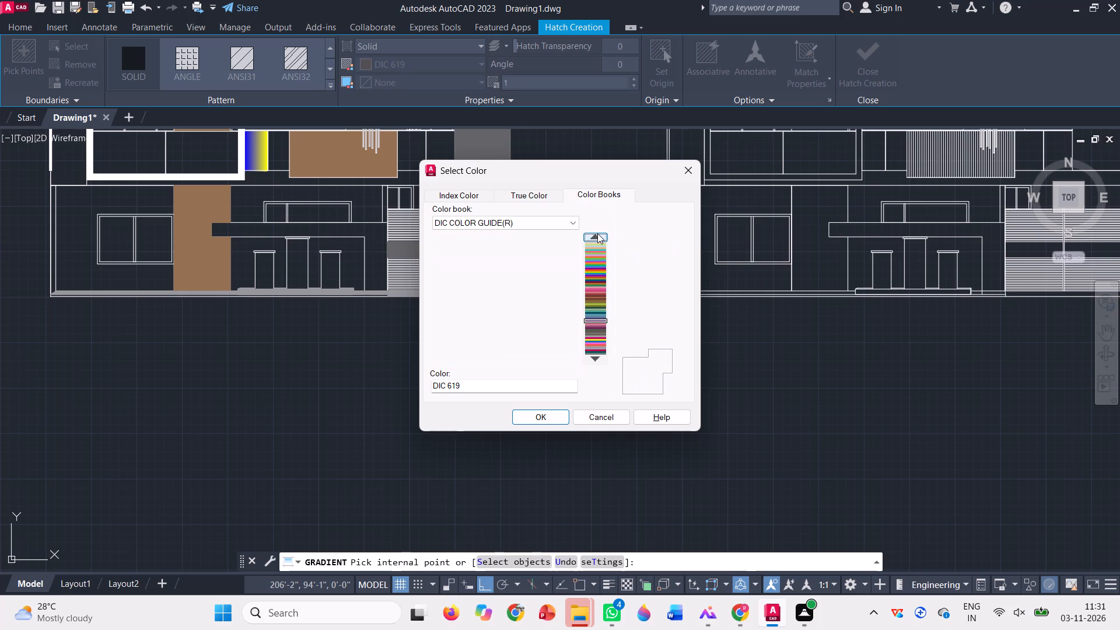
click(597, 233)
click(597, 233)
click(597, 233)
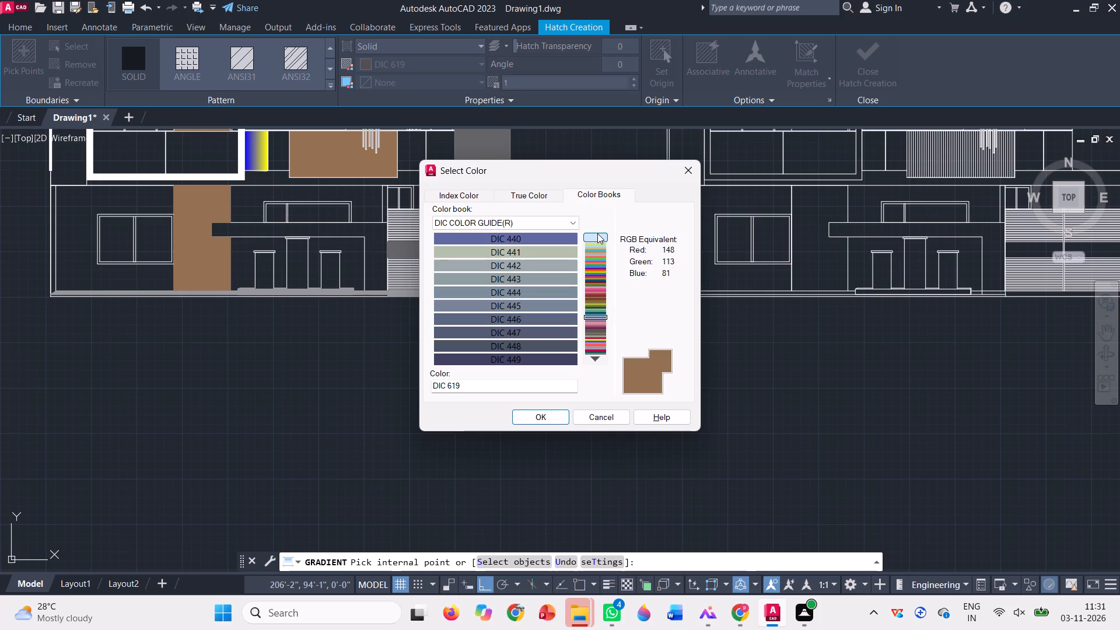
click(597, 233)
click(597, 233)
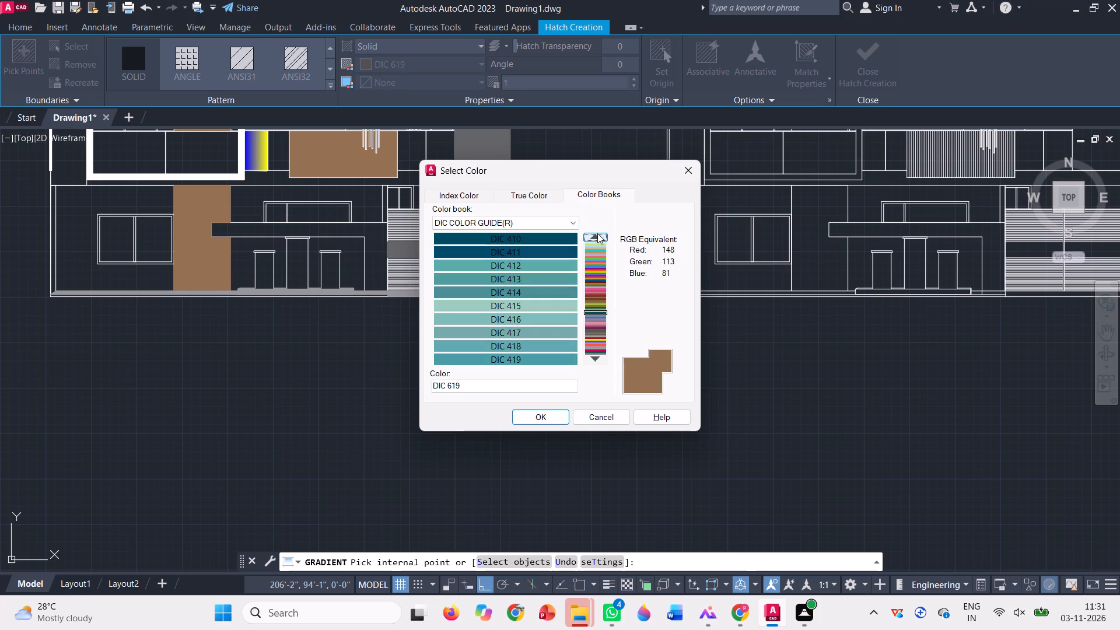
click(597, 233)
click(597, 233)
click(597, 233)
click(597, 233)
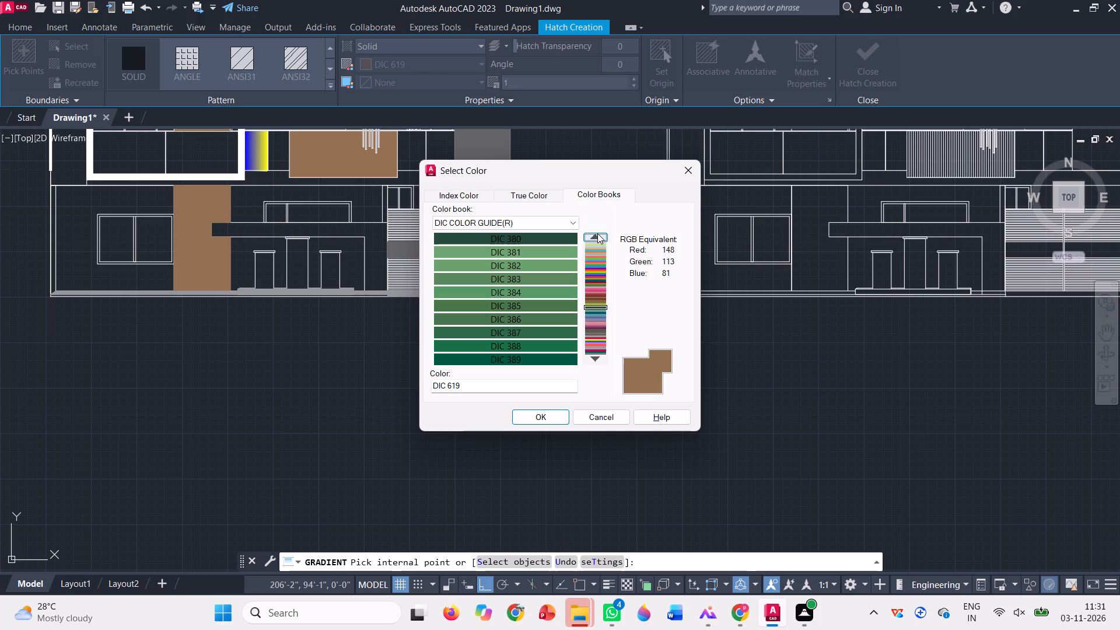
click(597, 233)
click(597, 233)
click(597, 233)
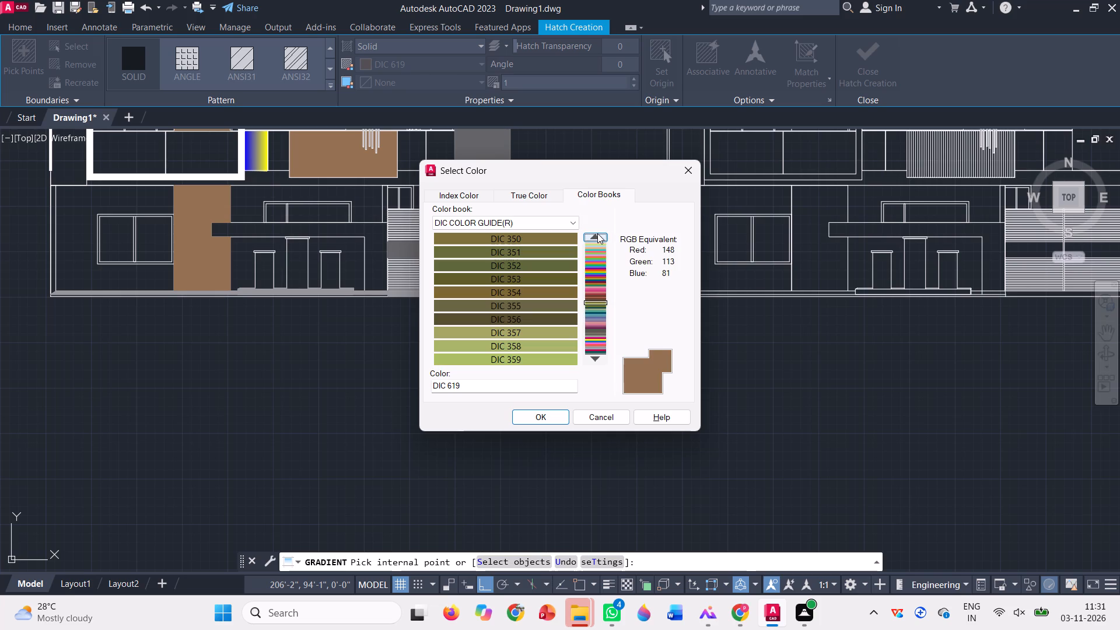
click(597, 233)
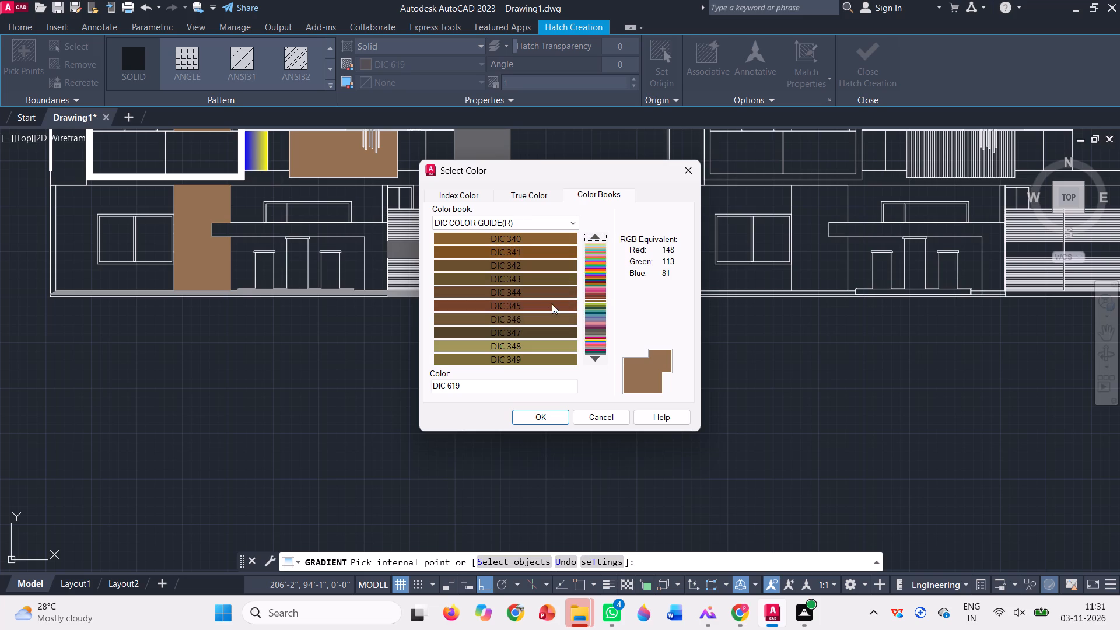
click(589, 238)
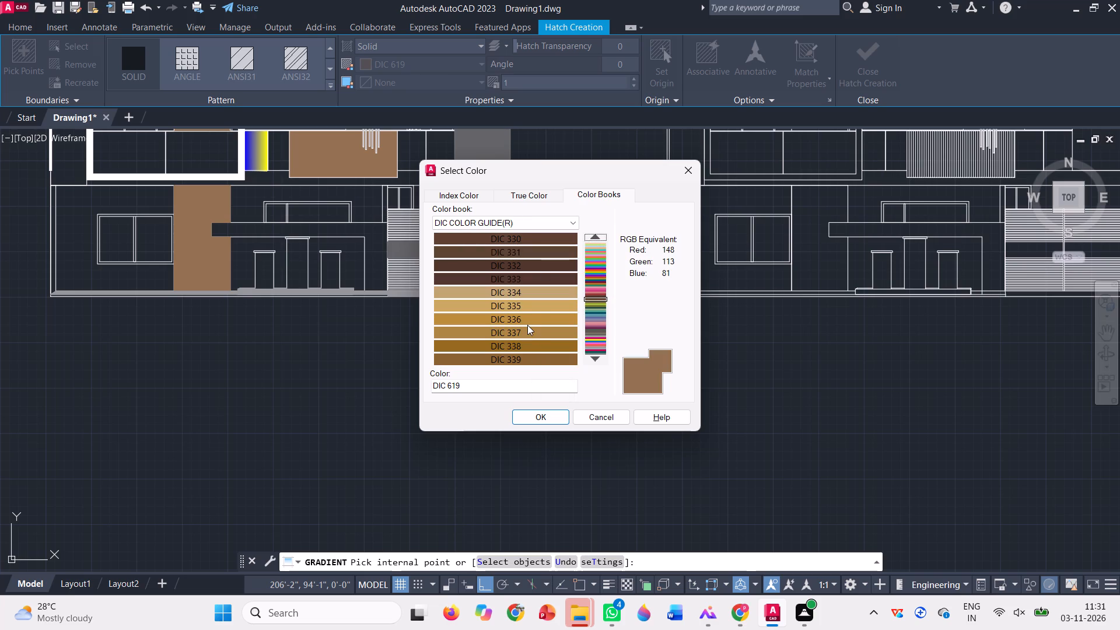
click(530, 313)
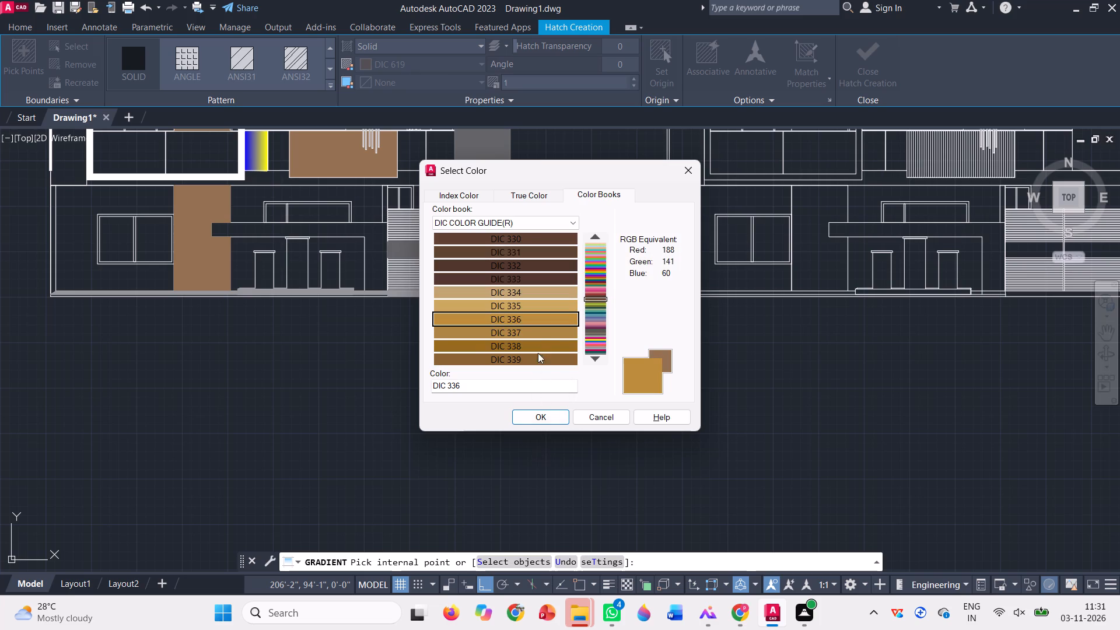
click(541, 328)
click(556, 418)
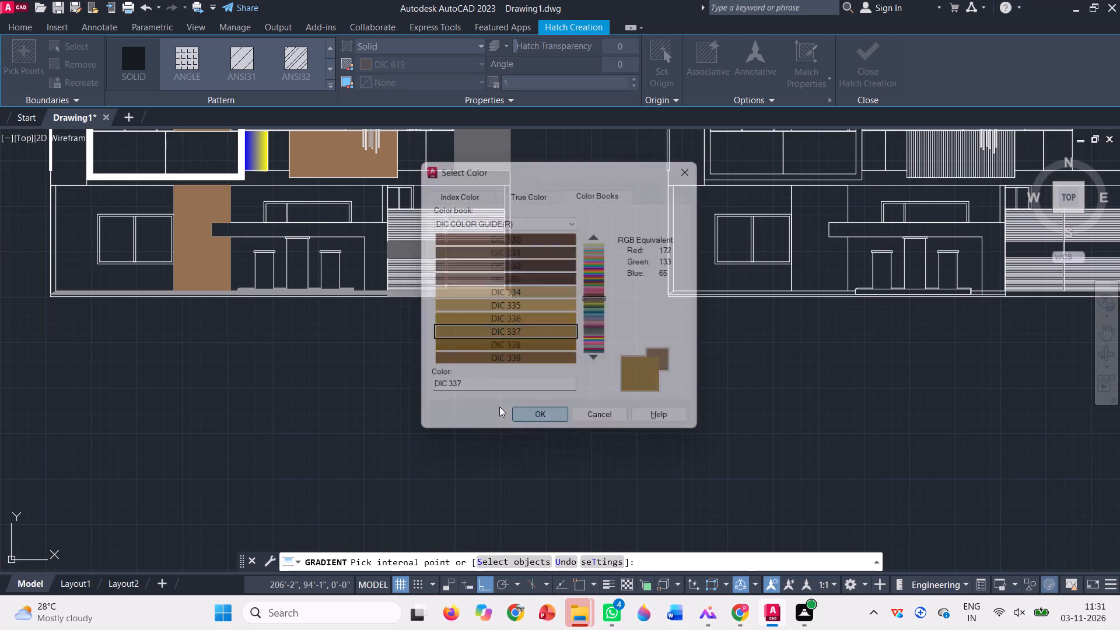
Fill the coloured elevation's ground-floor entrance canopy and its supporting column beside the gate with solid DIC 337 and finish the hatch.
scroll(369, 237, up, 1)
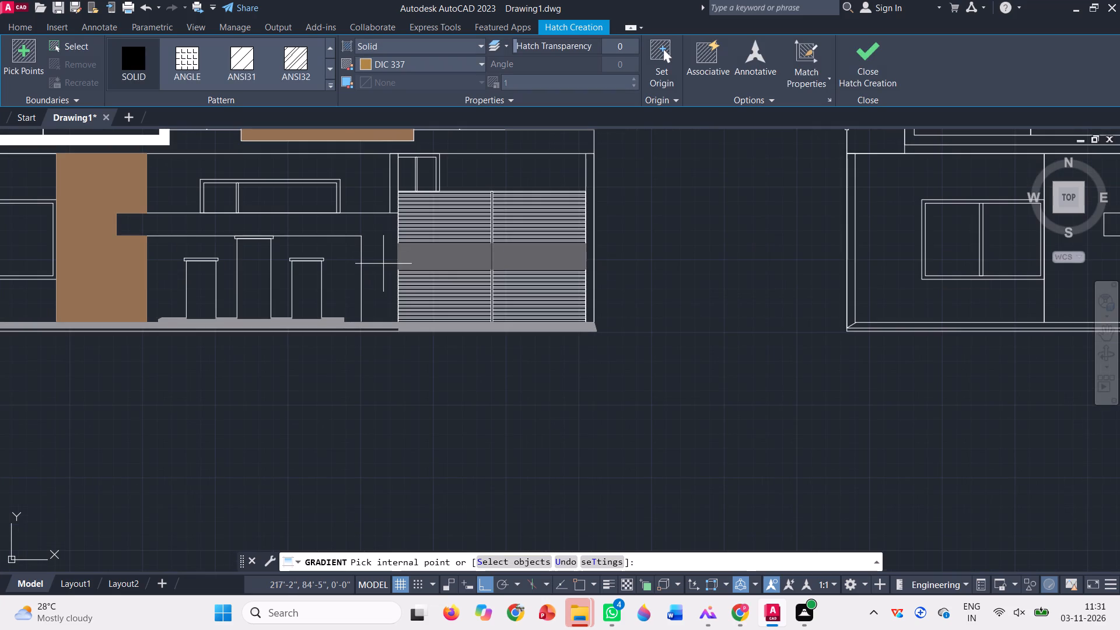
click(383, 264)
scroll(423, 369, down, 5)
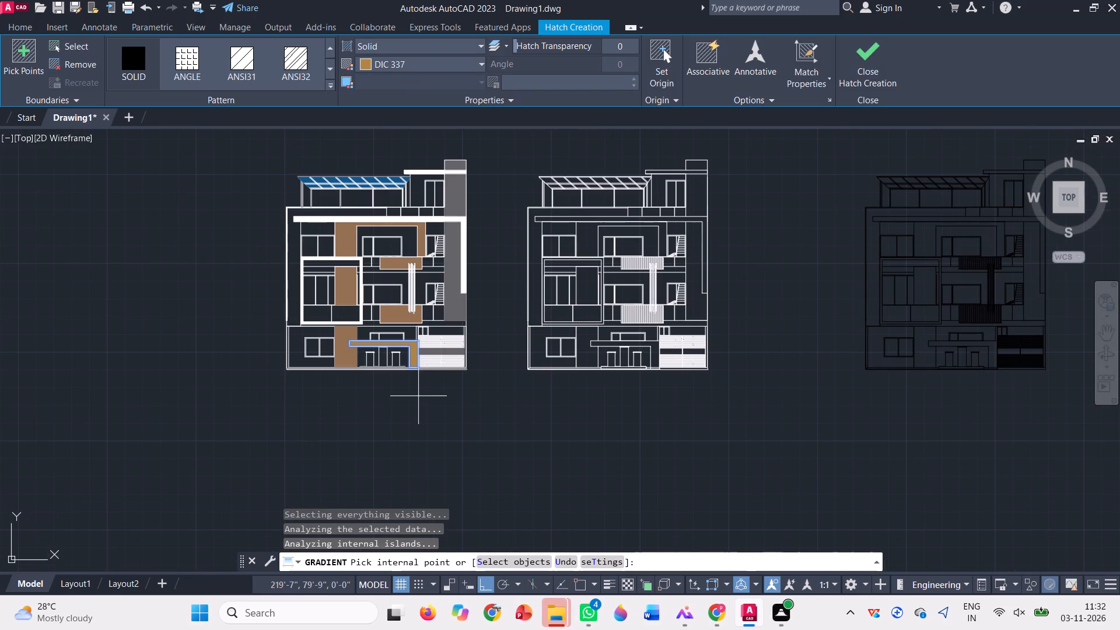
click(858, 60)
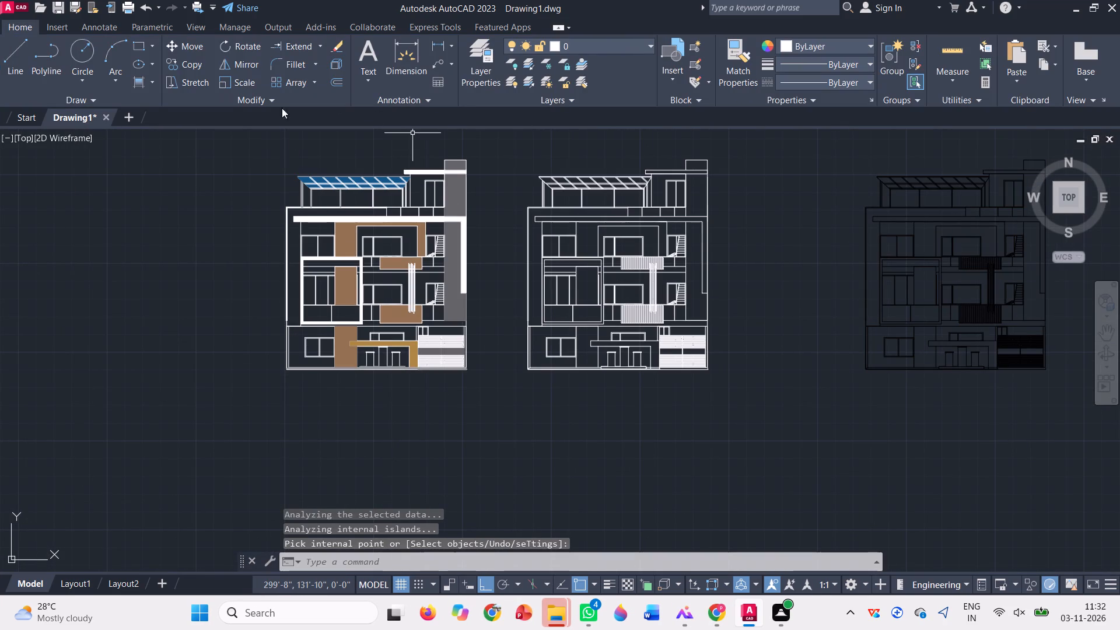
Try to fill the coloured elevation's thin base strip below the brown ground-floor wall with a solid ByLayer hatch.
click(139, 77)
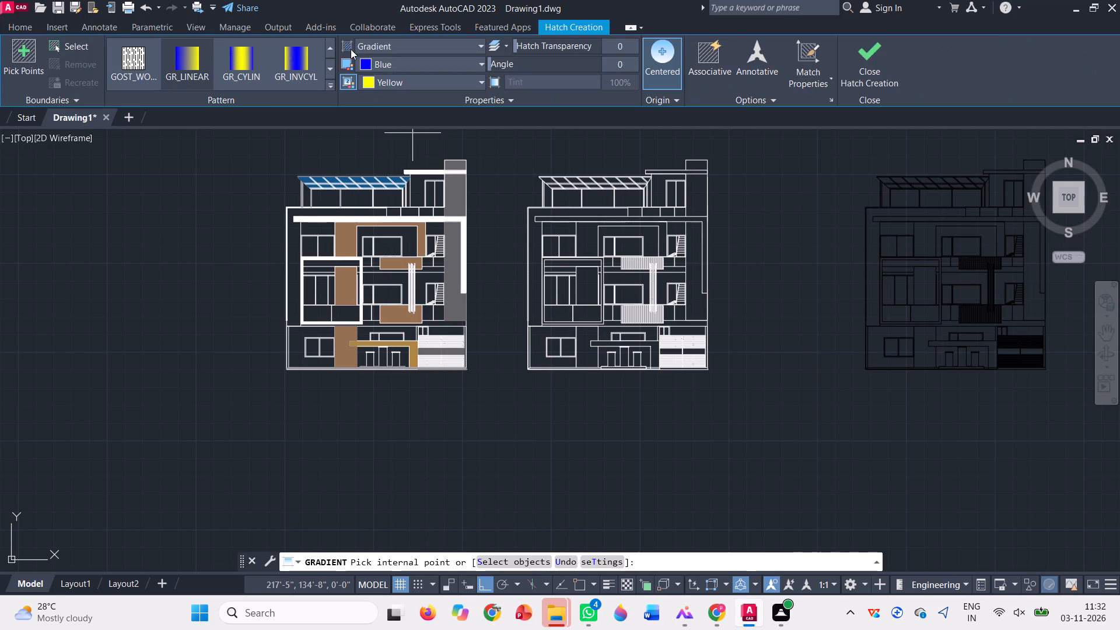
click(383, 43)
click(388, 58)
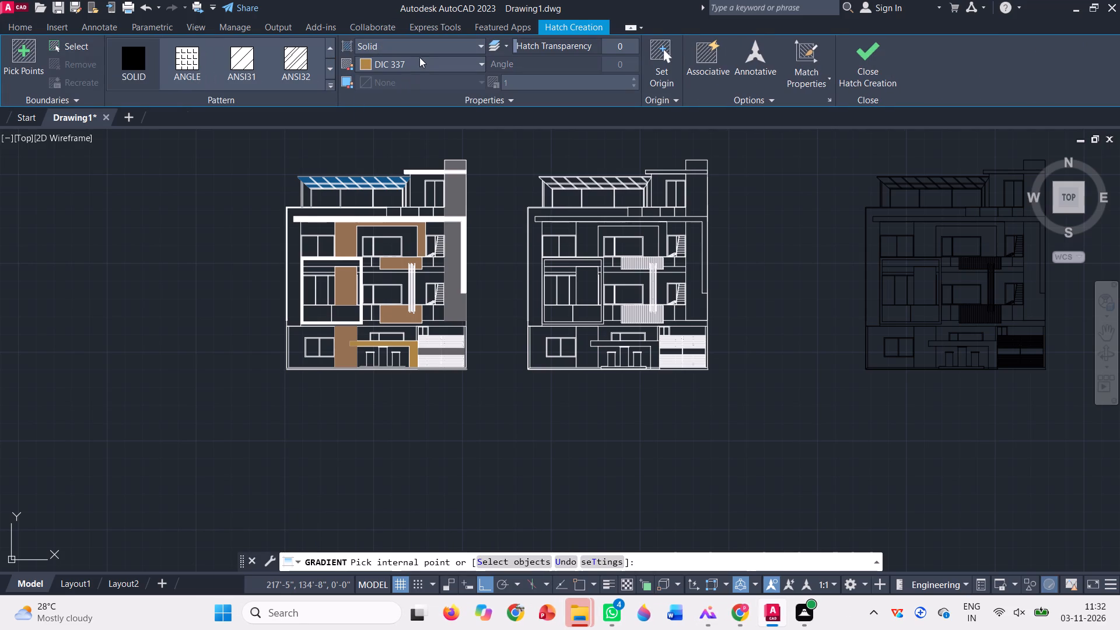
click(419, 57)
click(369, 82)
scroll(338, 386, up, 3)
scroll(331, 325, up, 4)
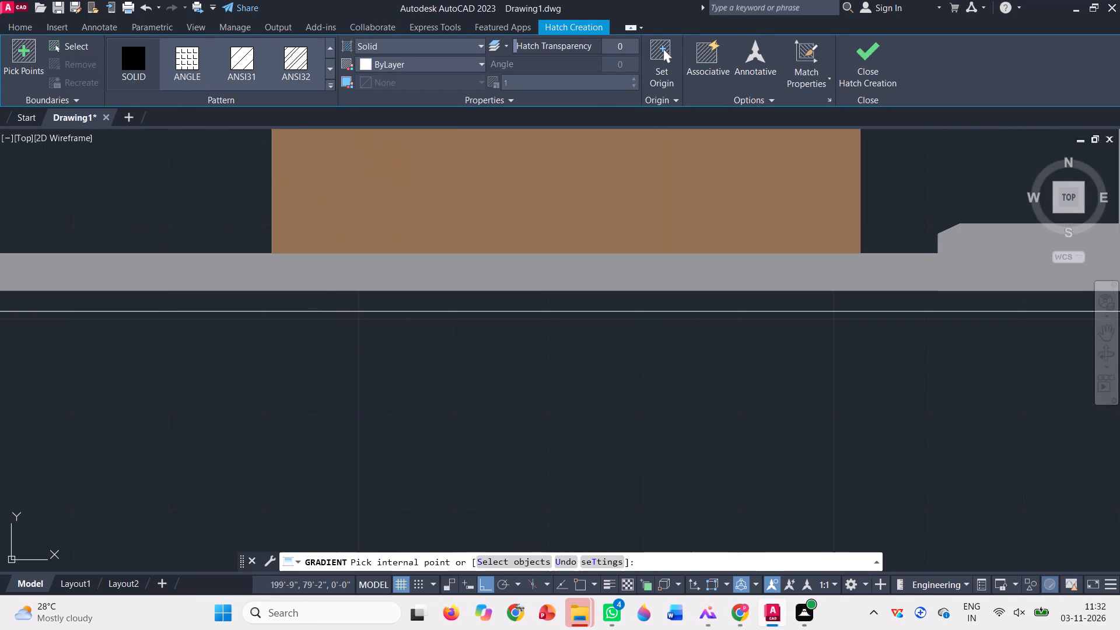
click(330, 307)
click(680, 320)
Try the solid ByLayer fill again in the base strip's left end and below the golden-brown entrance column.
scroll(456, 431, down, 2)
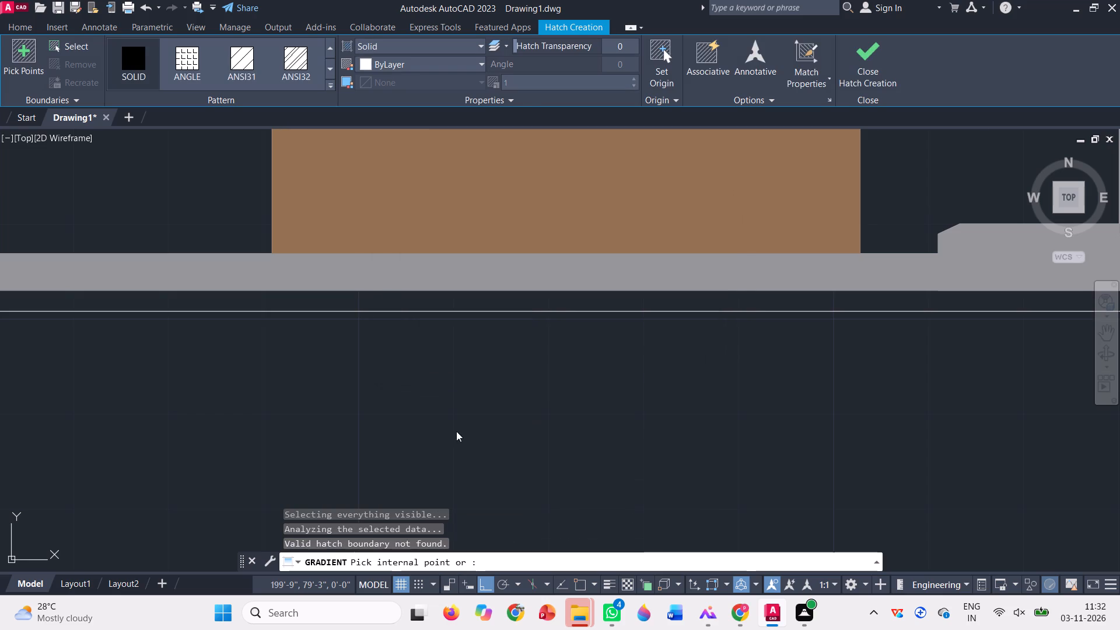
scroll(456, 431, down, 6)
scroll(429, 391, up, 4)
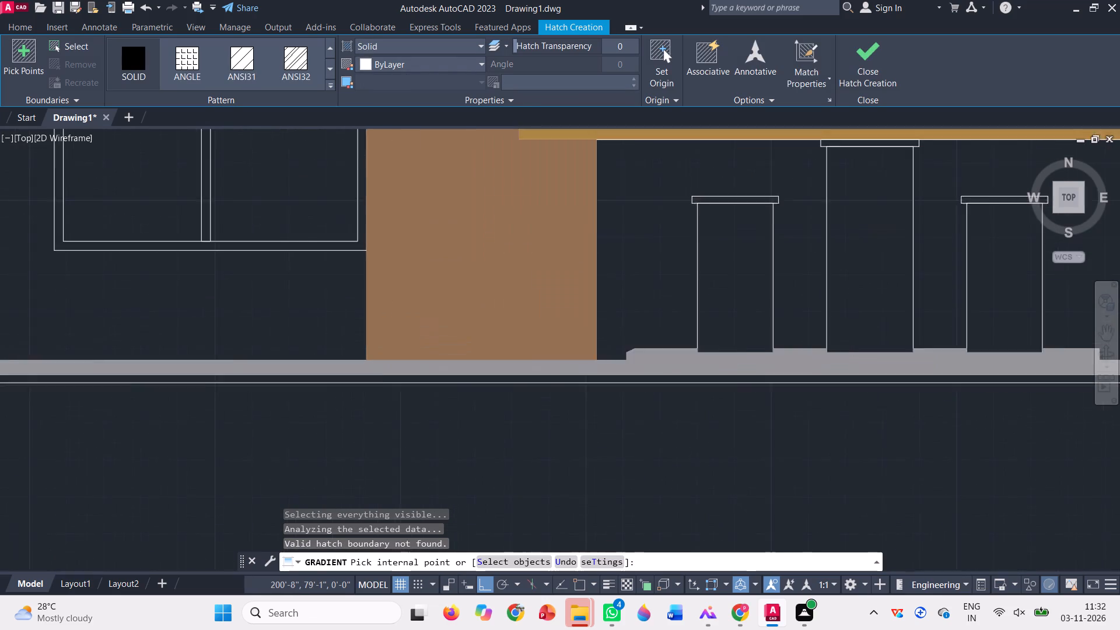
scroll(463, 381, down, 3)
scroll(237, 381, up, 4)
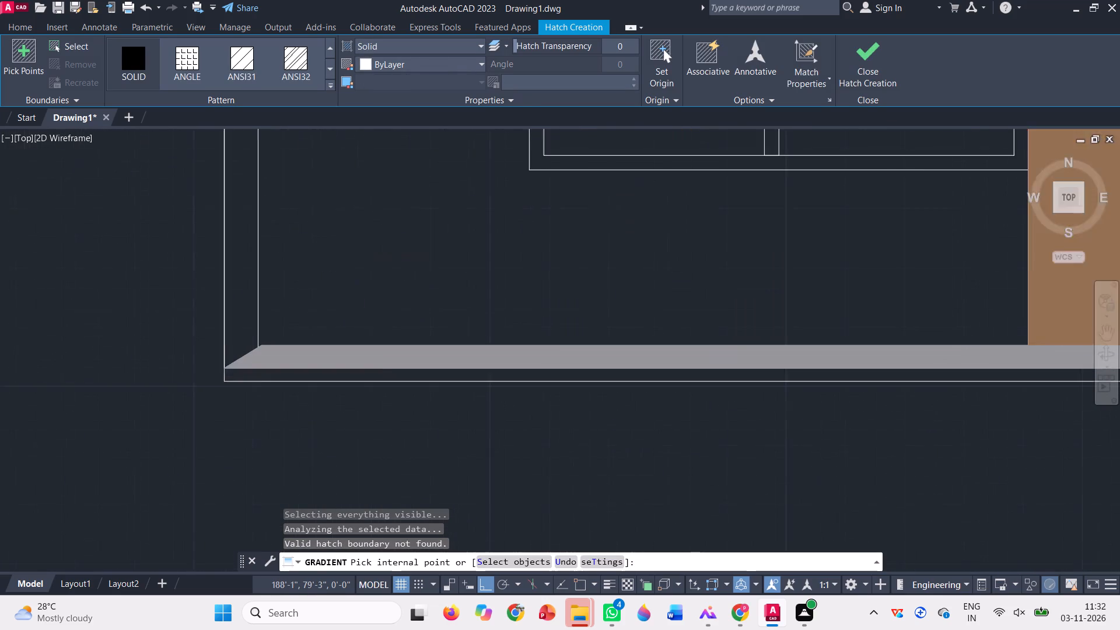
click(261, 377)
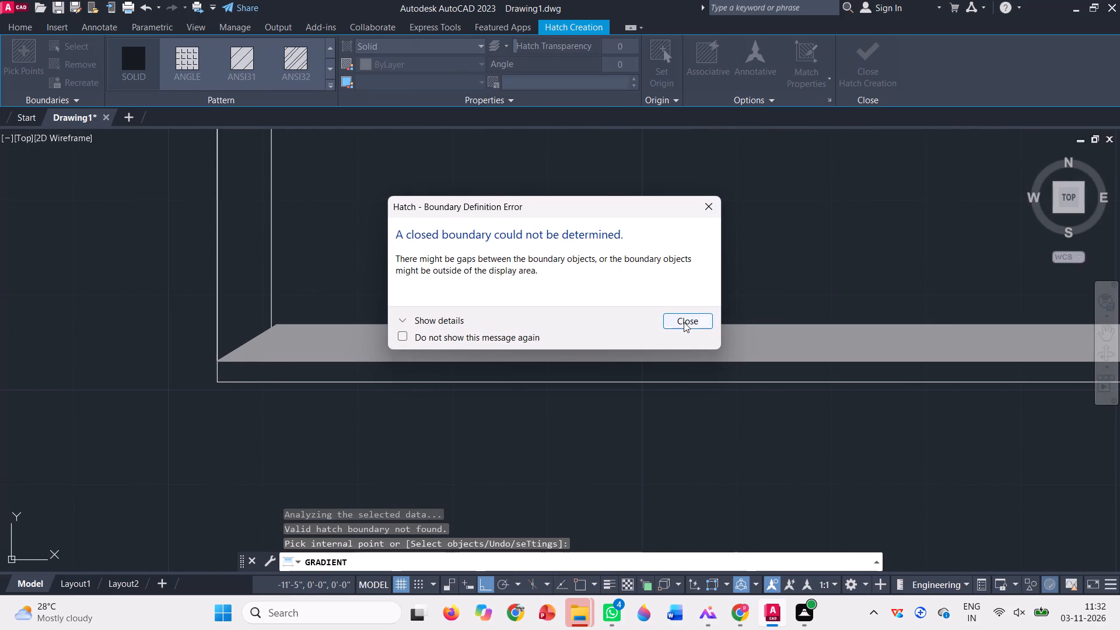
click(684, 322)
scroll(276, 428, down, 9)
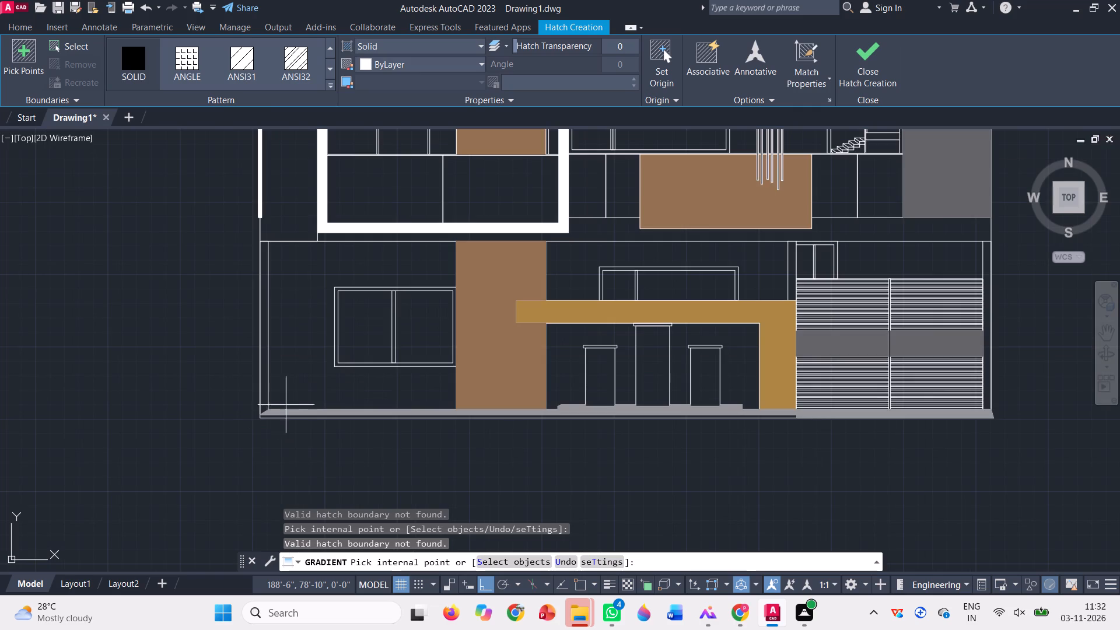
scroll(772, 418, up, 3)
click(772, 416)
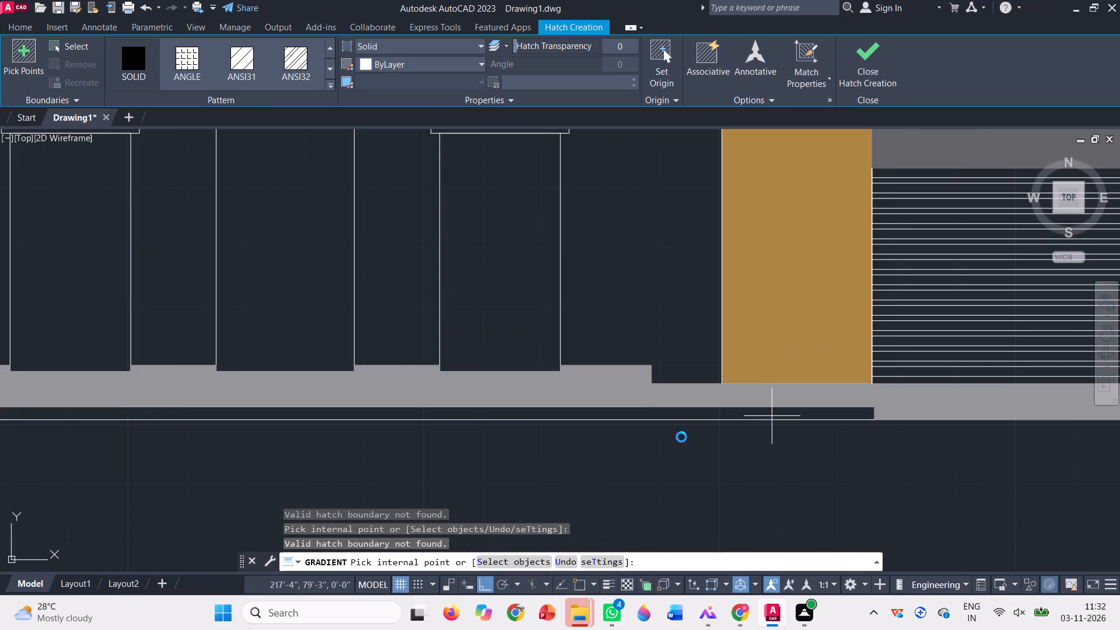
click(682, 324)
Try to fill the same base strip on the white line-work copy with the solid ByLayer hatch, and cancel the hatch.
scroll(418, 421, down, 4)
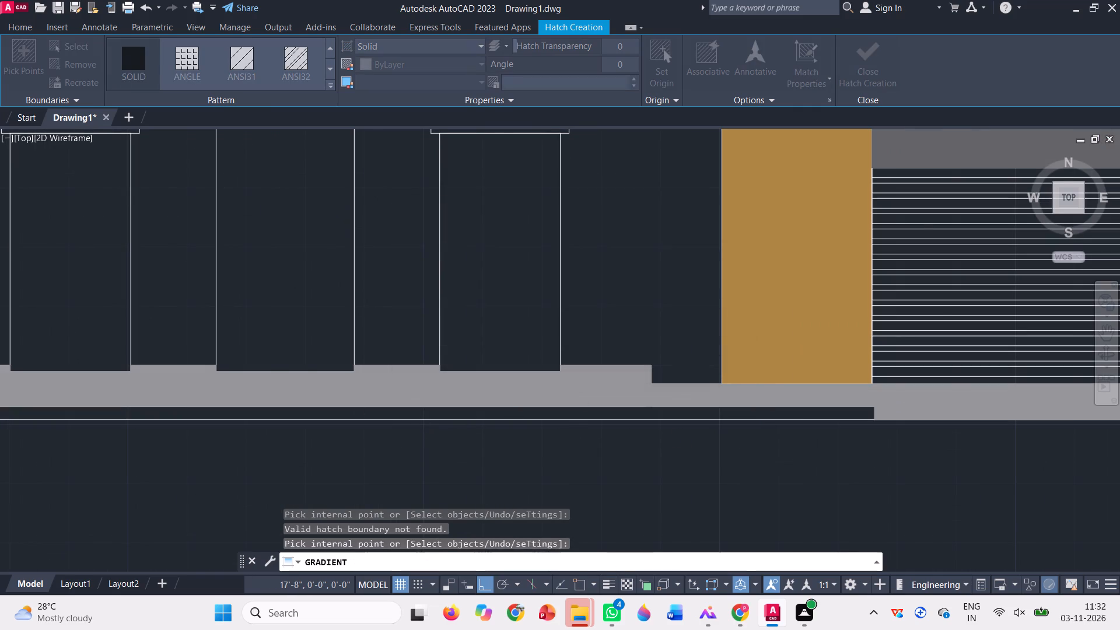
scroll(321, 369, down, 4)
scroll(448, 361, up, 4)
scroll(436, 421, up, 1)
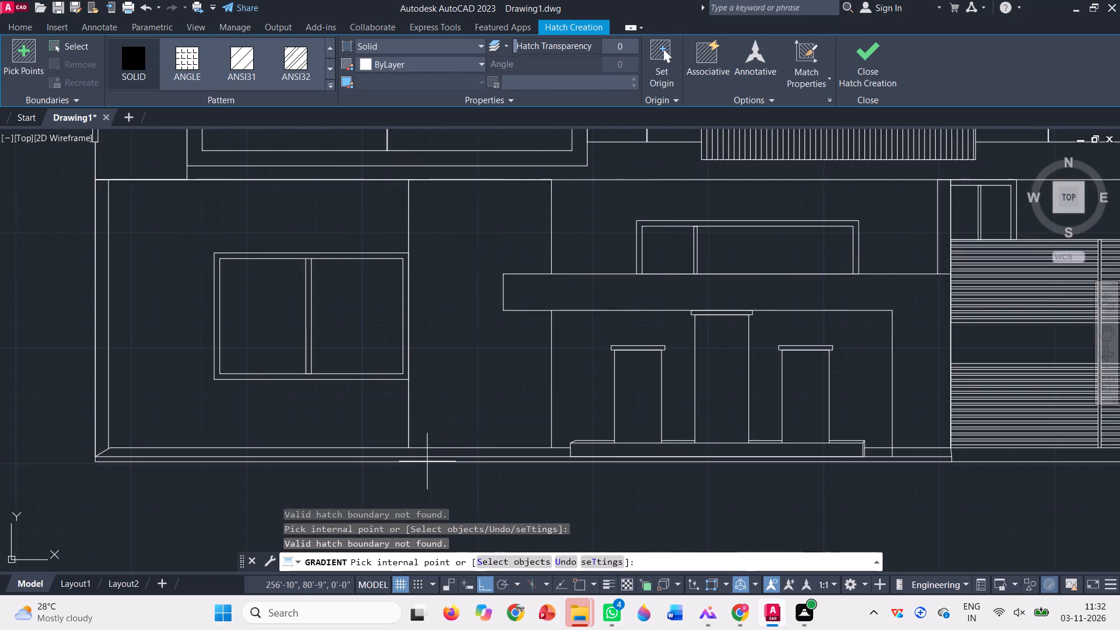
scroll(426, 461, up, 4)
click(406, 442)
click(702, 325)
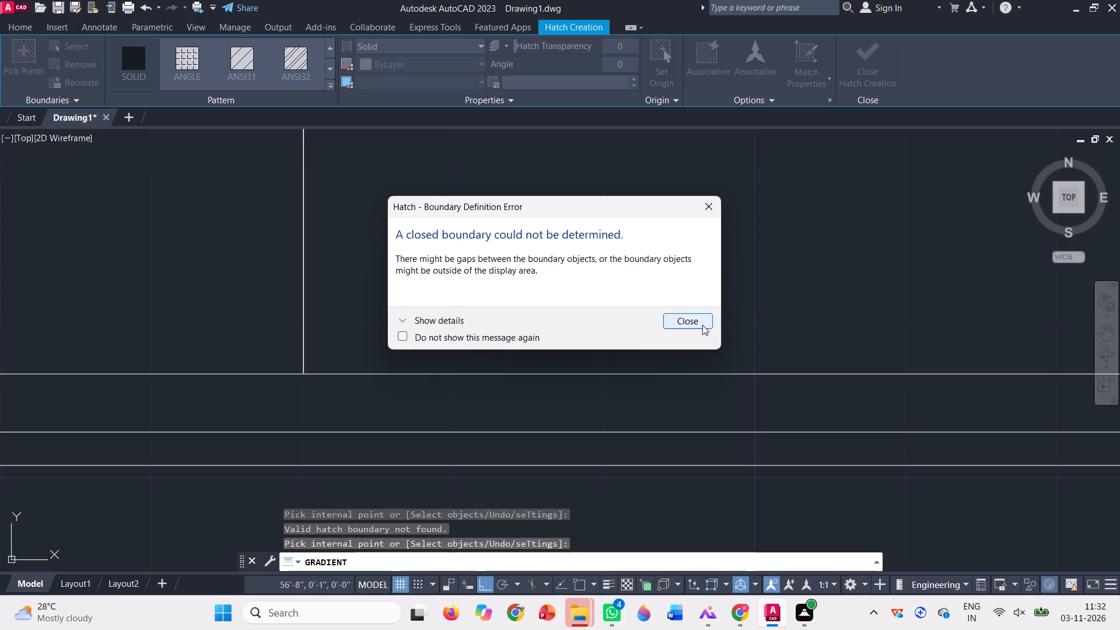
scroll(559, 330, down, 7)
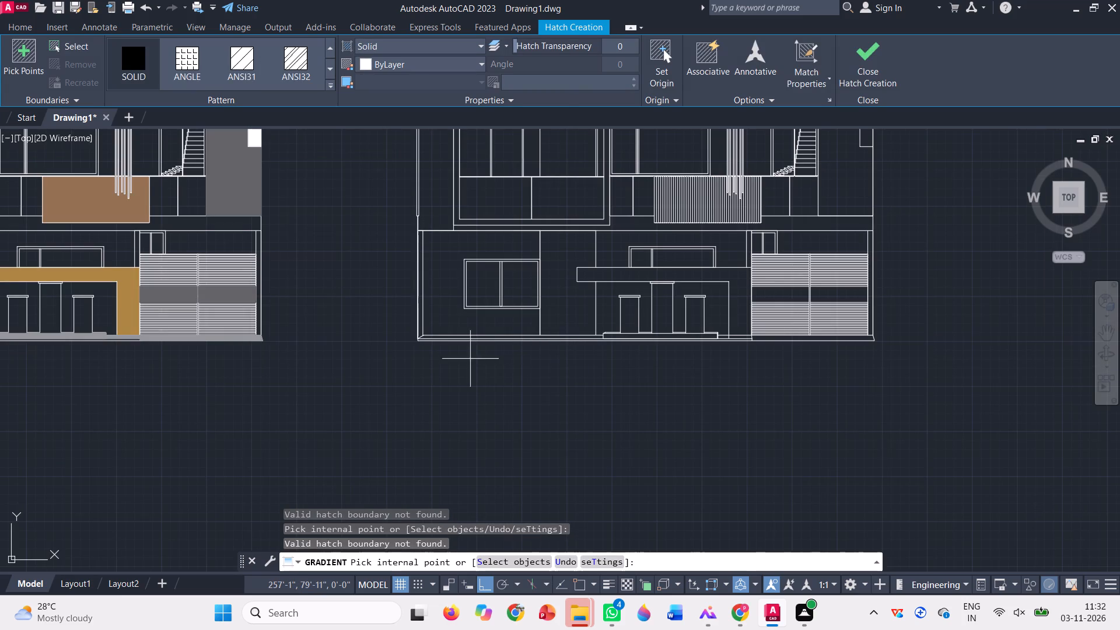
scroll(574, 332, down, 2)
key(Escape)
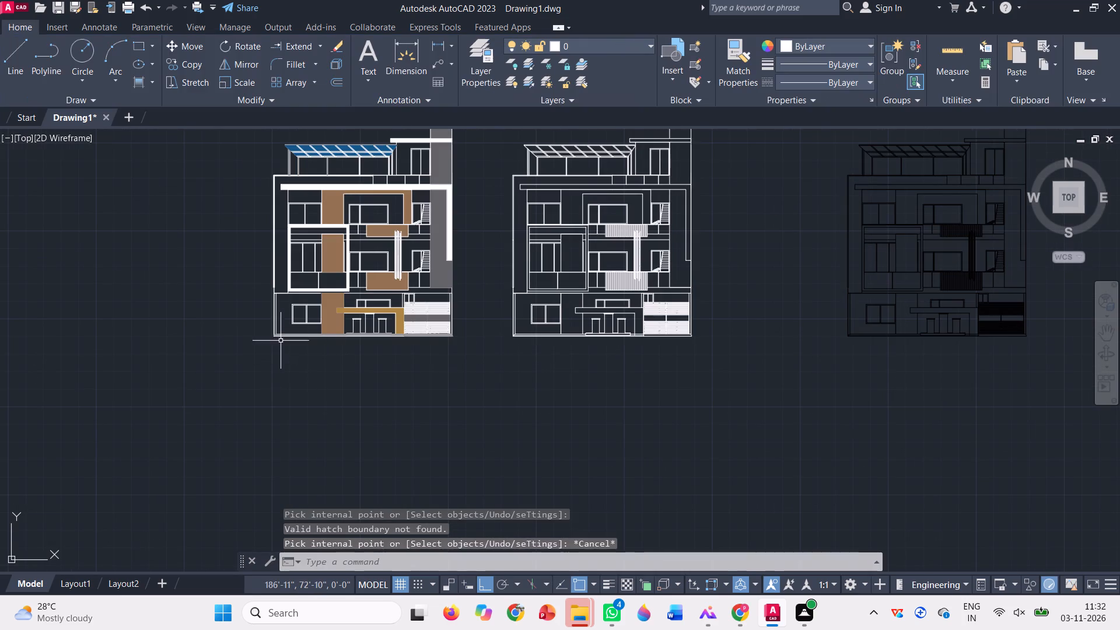
Join all the objects of the coloured elevation.
scroll(281, 341, up, 2)
scroll(335, 383, down, 3)
click(457, 391)
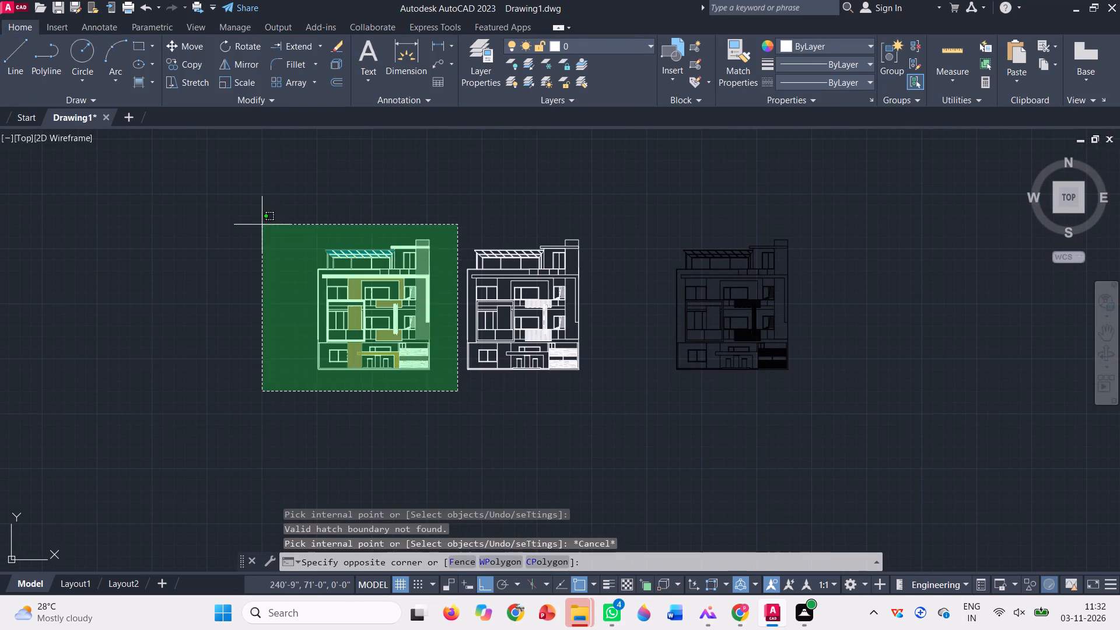
click(262, 225)
text(j)
key(space)
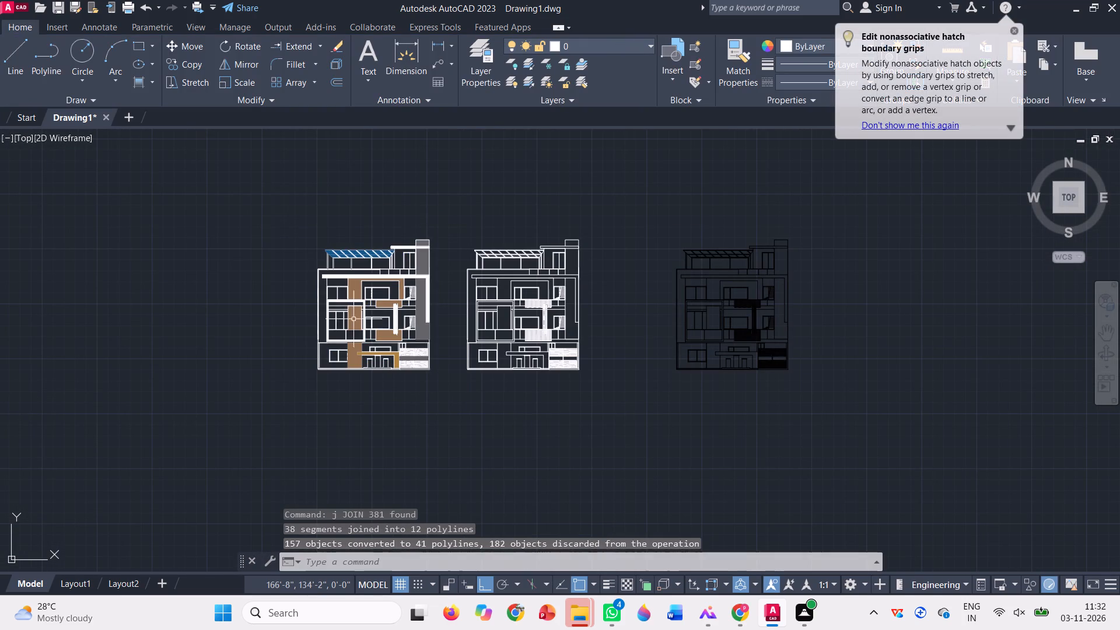
Examine the outline segments meeting at the left end of the coloured elevation's base strip, and clear the selection.
scroll(333, 374, up, 4)
scroll(224, 351, up, 4)
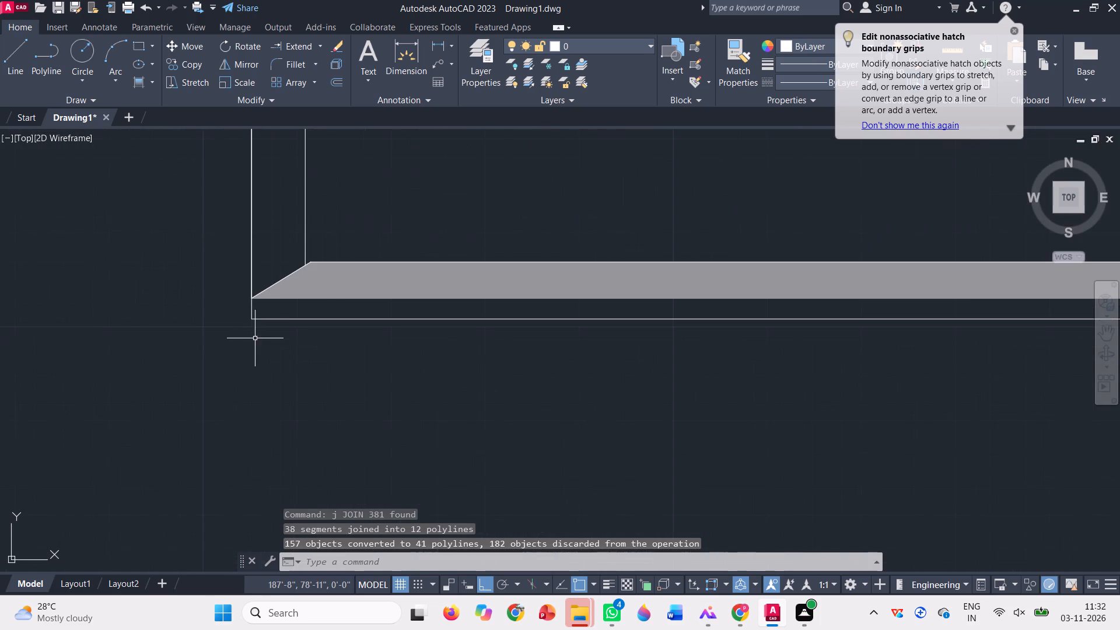
click(255, 339)
click(229, 304)
scroll(246, 294, up, 4)
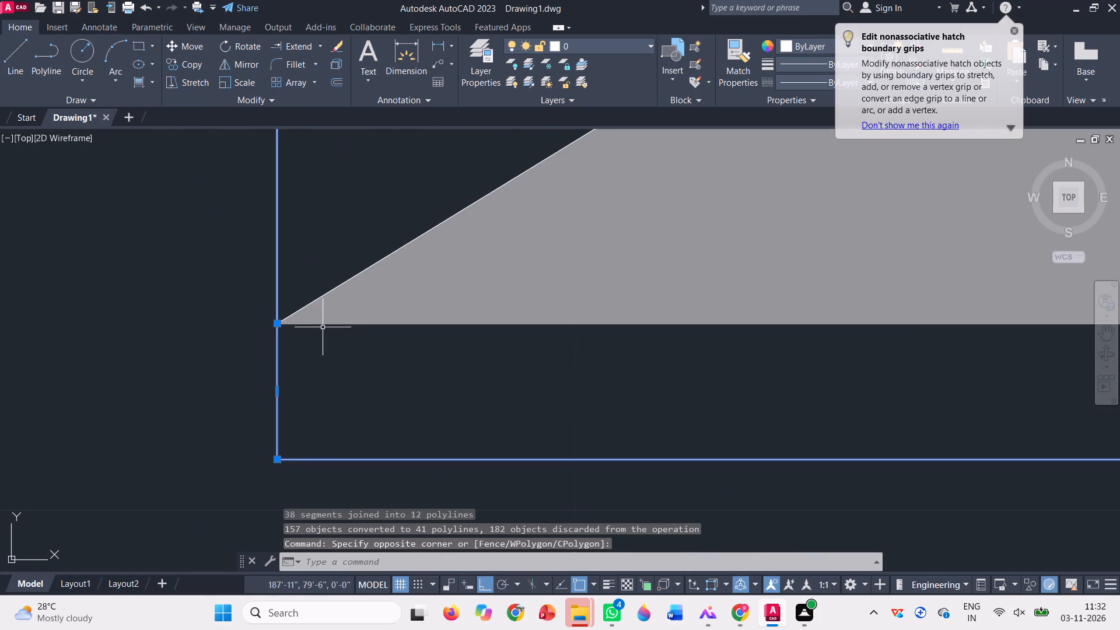
click(322, 326)
click(311, 321)
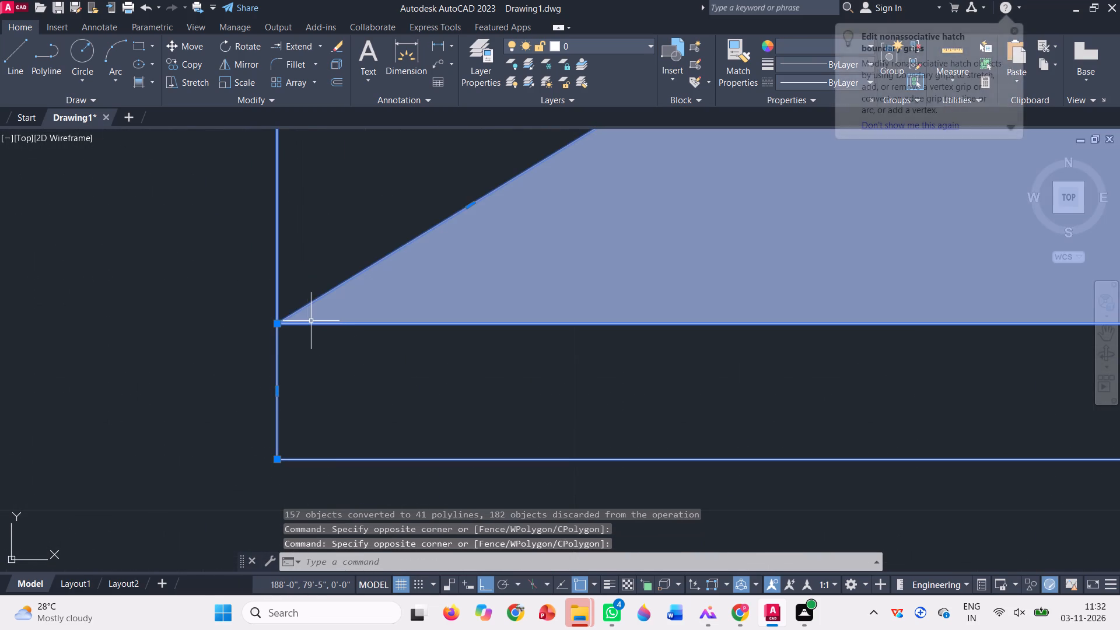
key(grave)
key(Escape)
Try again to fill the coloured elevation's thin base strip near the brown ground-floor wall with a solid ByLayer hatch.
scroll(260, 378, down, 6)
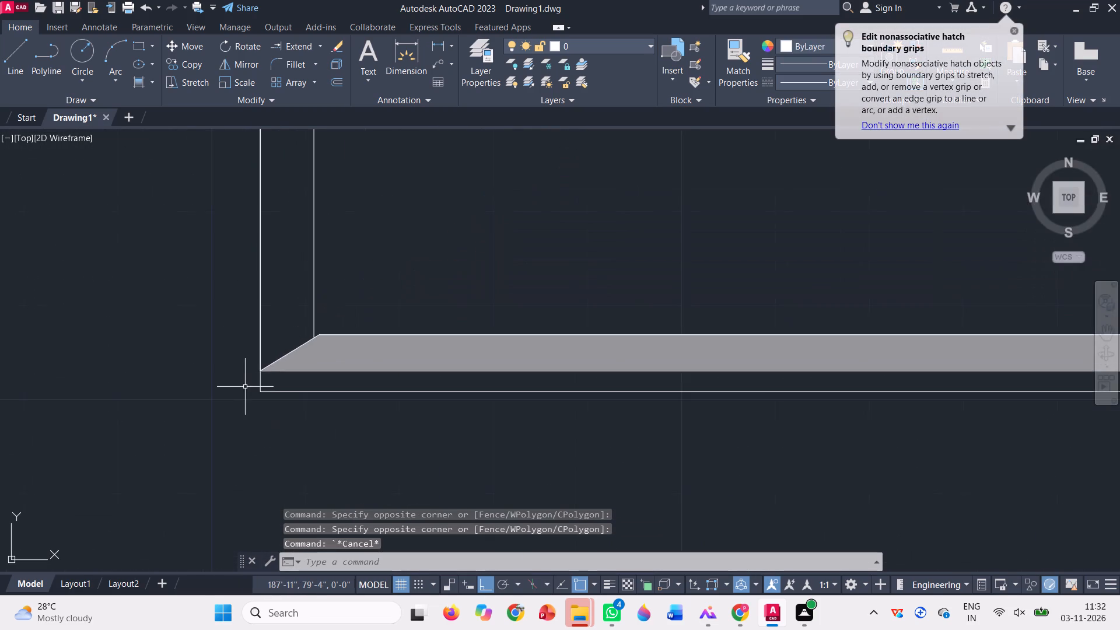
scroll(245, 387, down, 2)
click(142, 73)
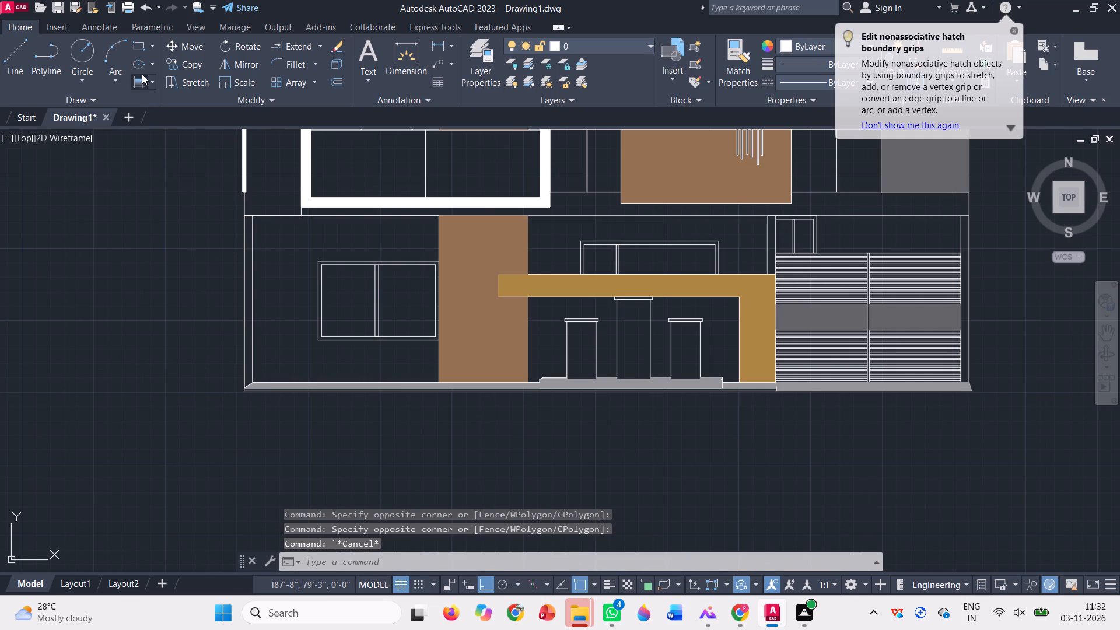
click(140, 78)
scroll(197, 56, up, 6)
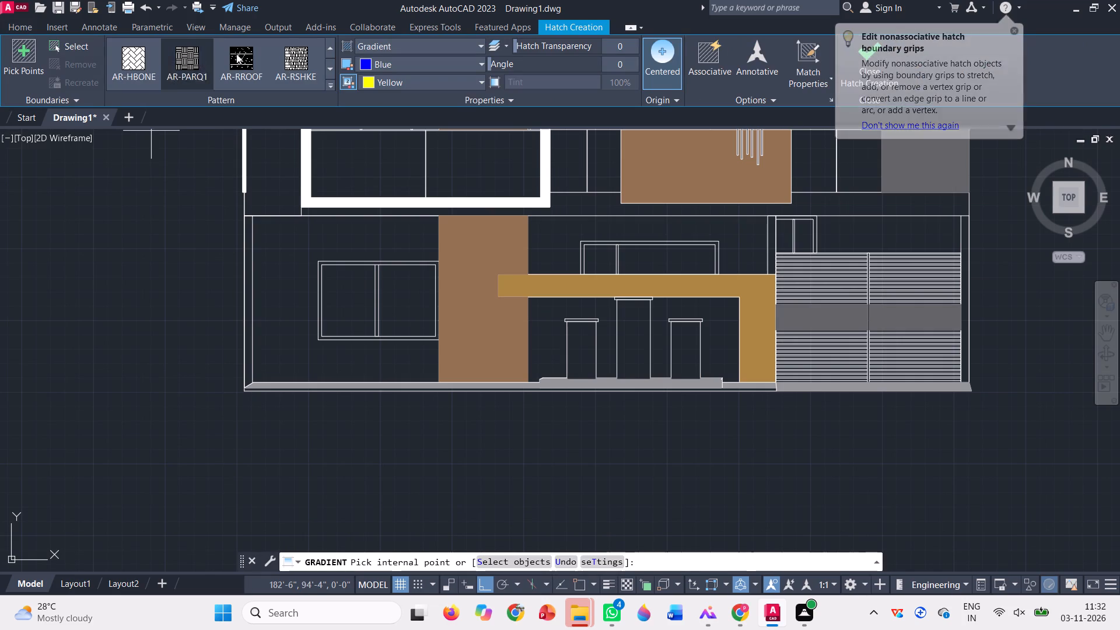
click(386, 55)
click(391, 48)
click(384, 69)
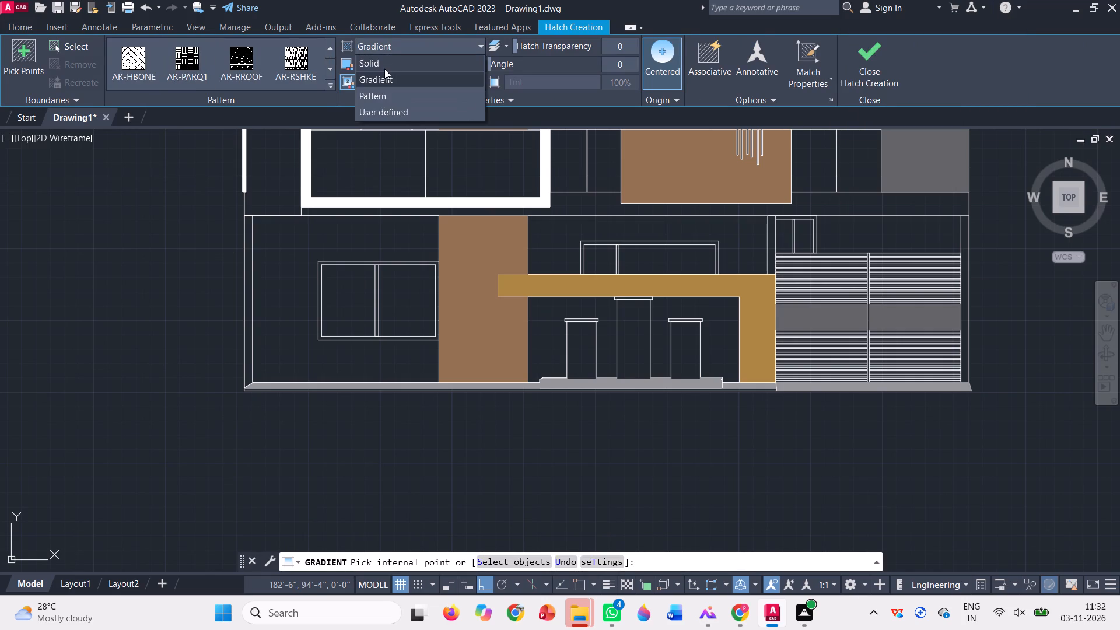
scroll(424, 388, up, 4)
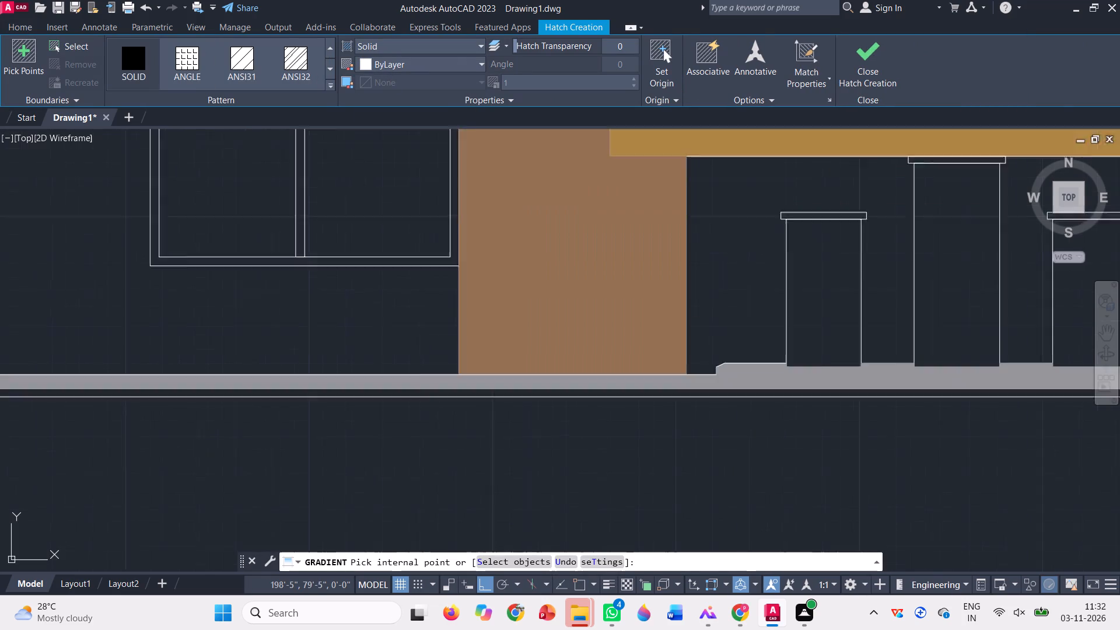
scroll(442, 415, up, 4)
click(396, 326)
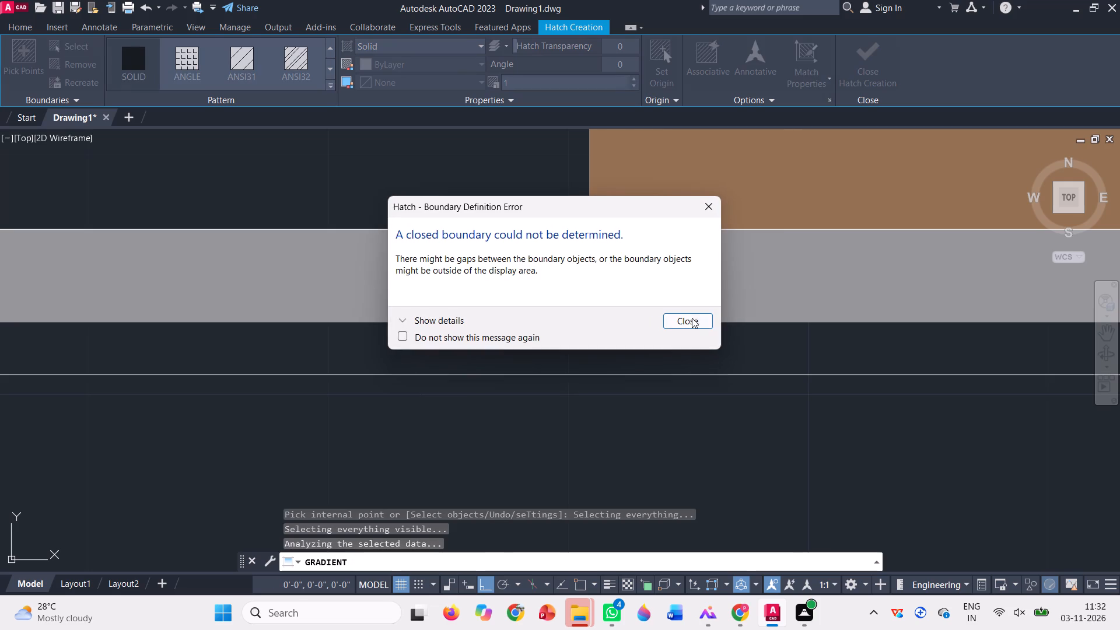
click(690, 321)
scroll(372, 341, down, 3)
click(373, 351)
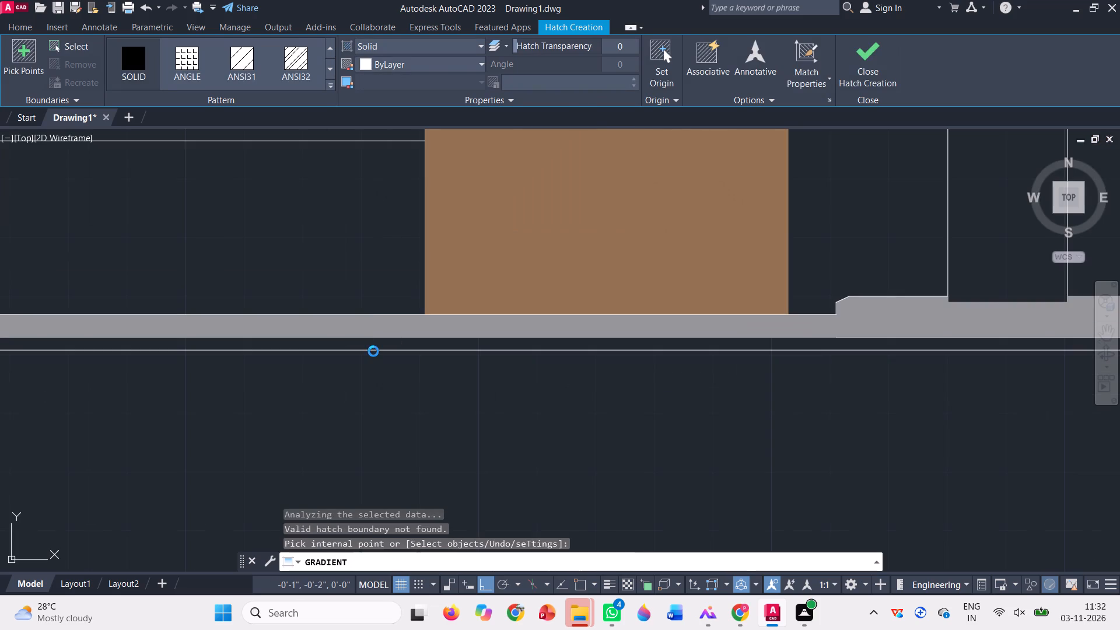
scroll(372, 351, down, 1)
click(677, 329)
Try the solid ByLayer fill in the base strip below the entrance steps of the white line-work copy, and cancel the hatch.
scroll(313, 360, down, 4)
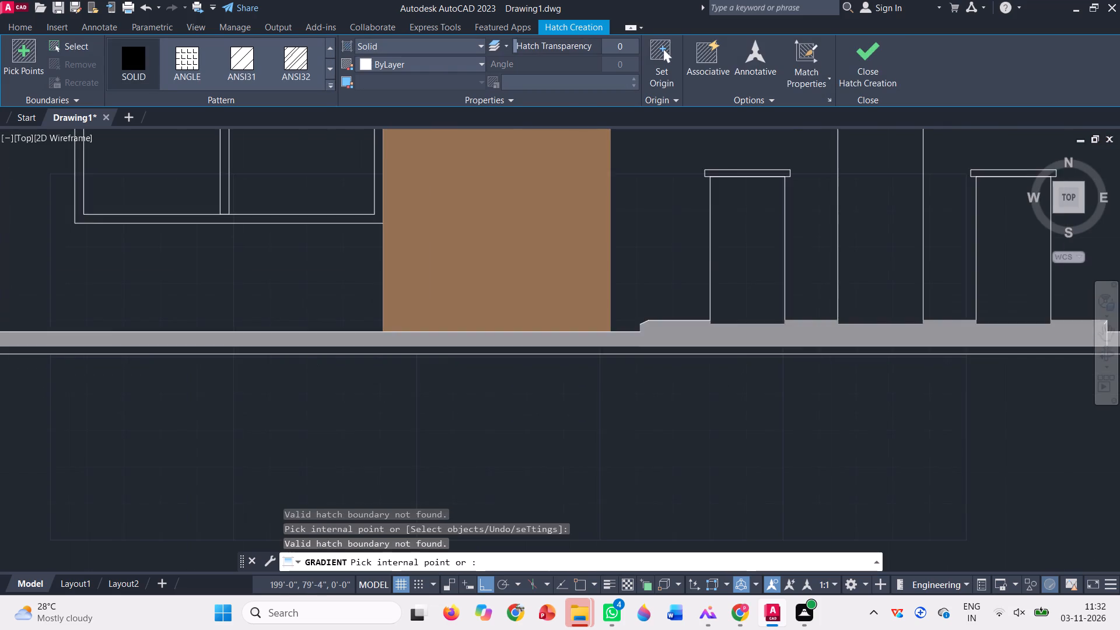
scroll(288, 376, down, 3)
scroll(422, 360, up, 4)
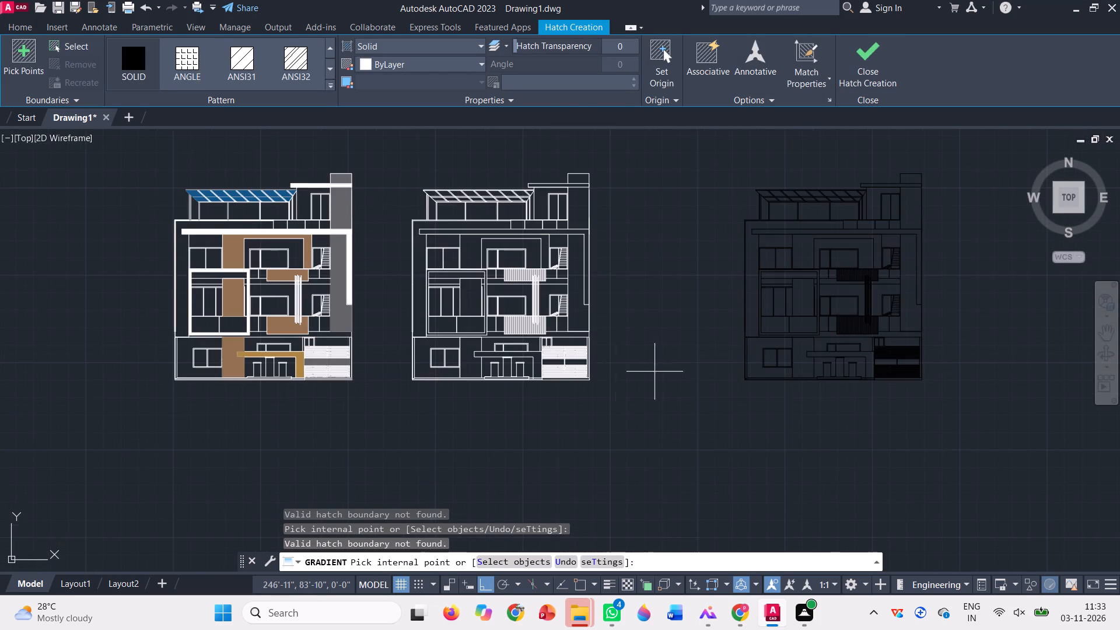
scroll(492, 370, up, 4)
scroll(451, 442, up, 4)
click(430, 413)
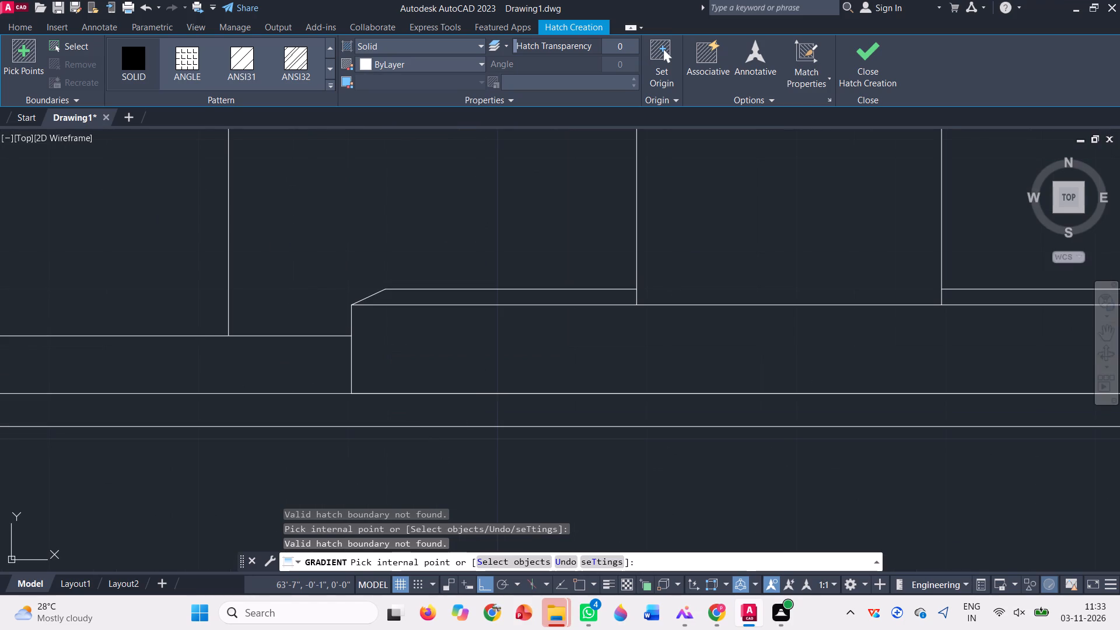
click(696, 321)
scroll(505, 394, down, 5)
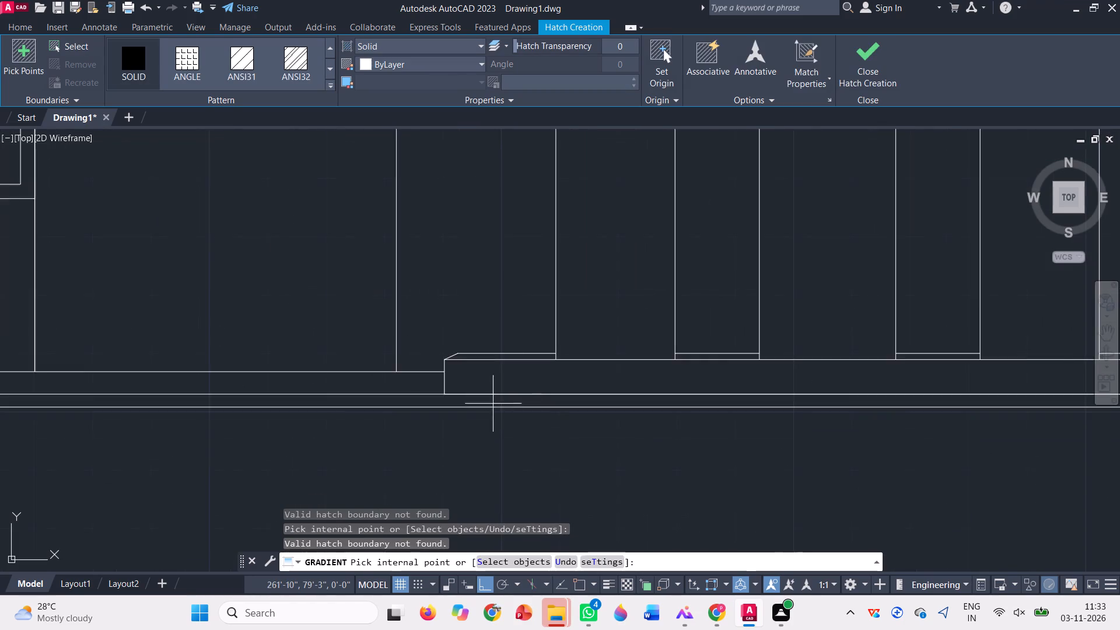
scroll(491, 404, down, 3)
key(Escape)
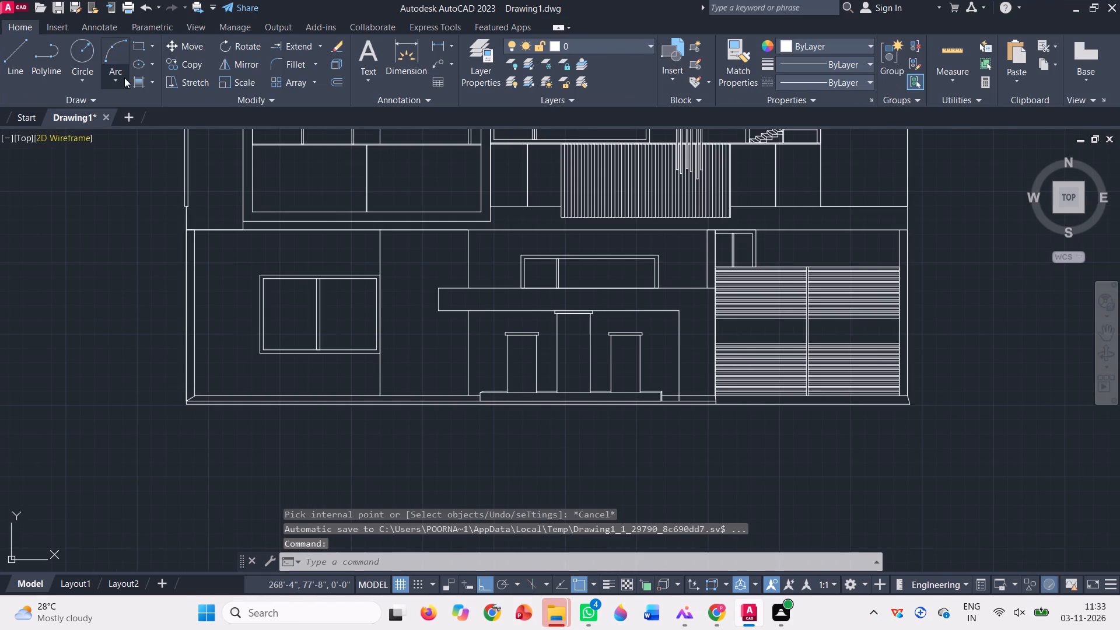
Join the four edges of the thin base strip left of the garage in the white line-work copy into one polyline.
scroll(172, 408, up, 3)
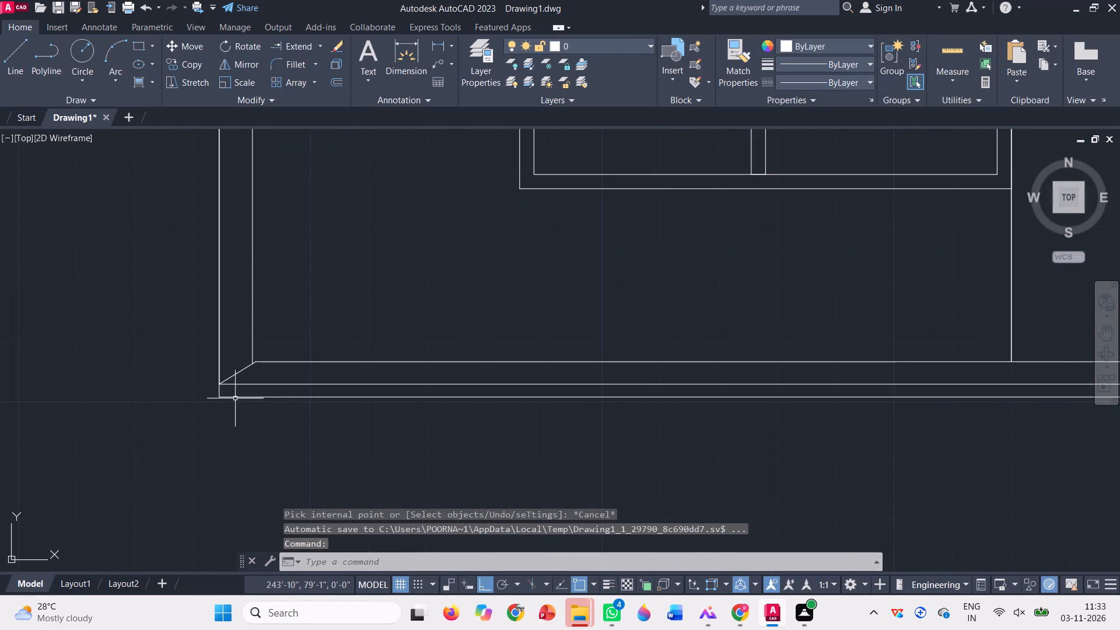
click(235, 397)
scroll(204, 400, down, 2)
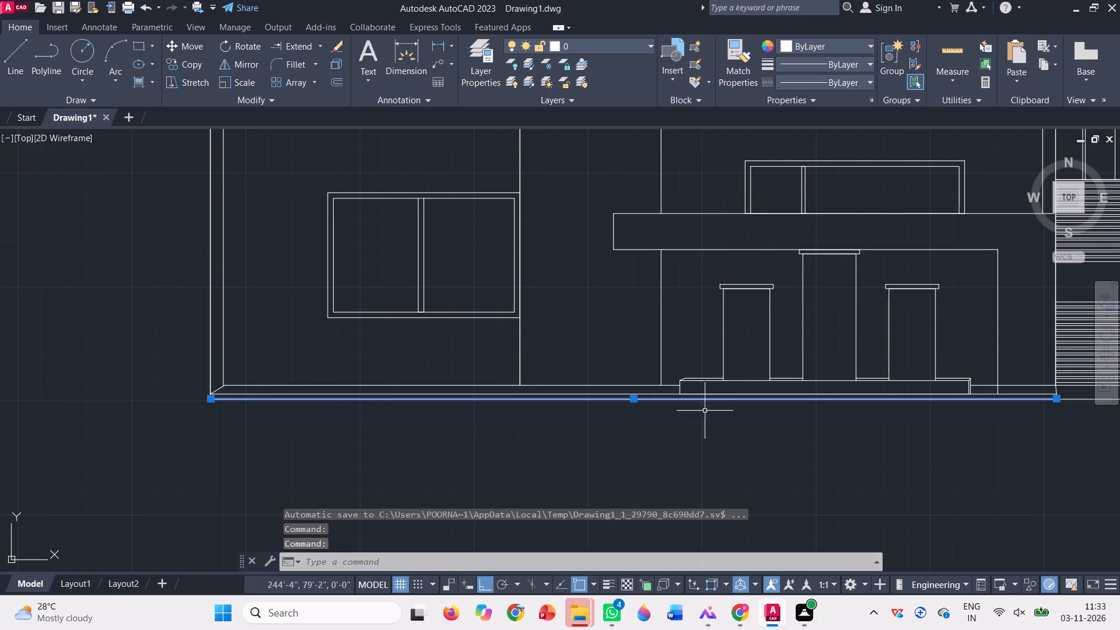
scroll(1055, 395, up, 4)
click(1076, 403)
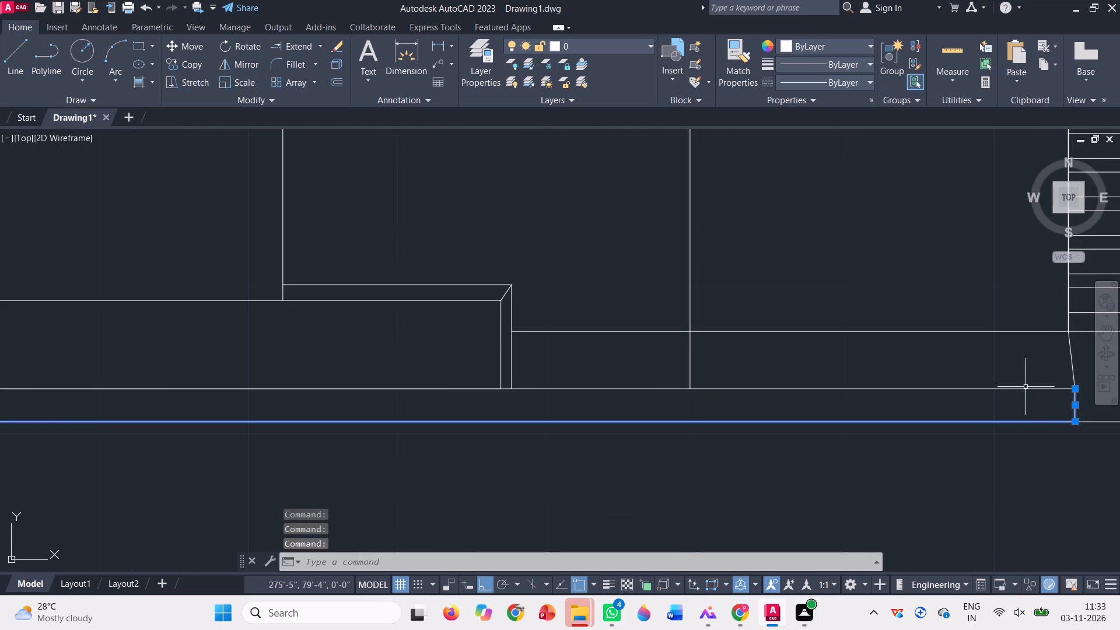
click(1008, 388)
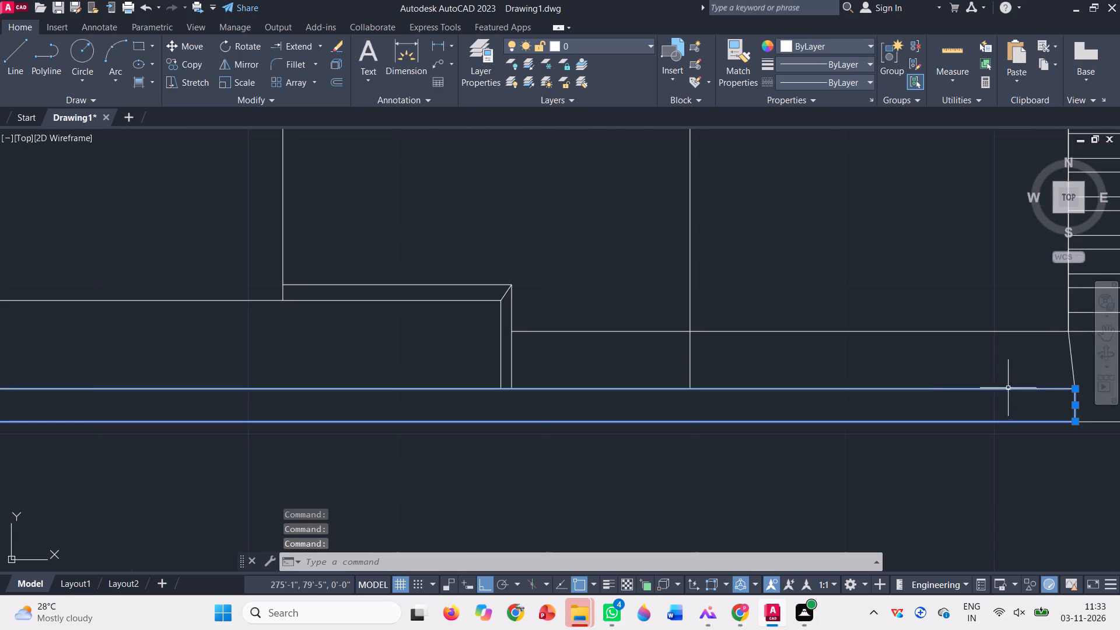
scroll(962, 376, down, 4)
scroll(120, 388, up, 4)
scroll(185, 346, up, 2)
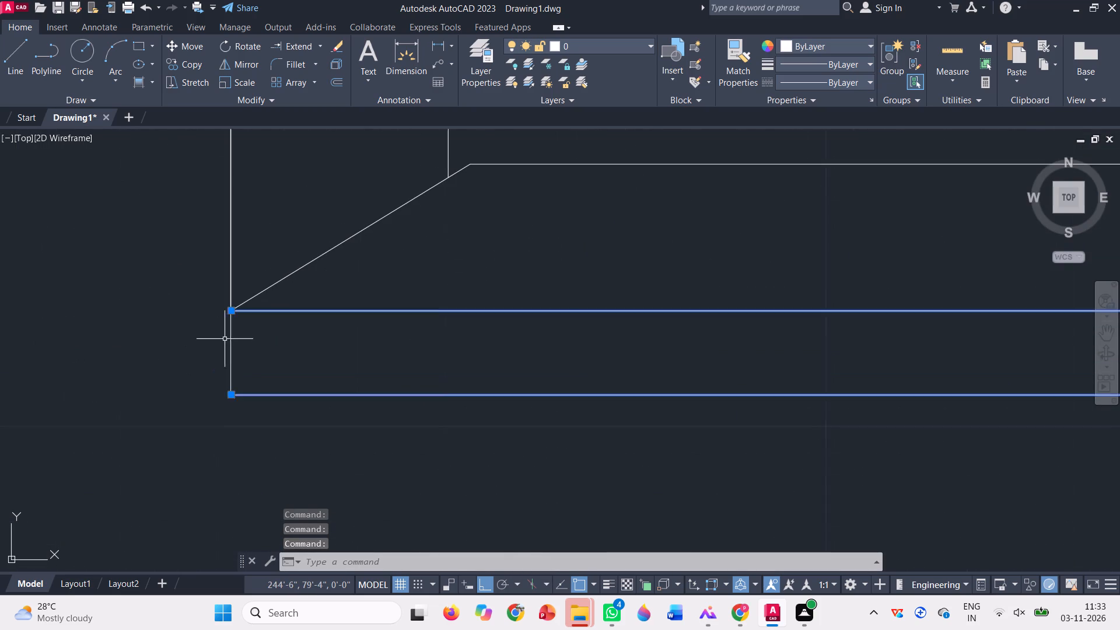
scroll(225, 339, up, 1)
click(243, 350)
click(216, 335)
scroll(210, 352, down, 1)
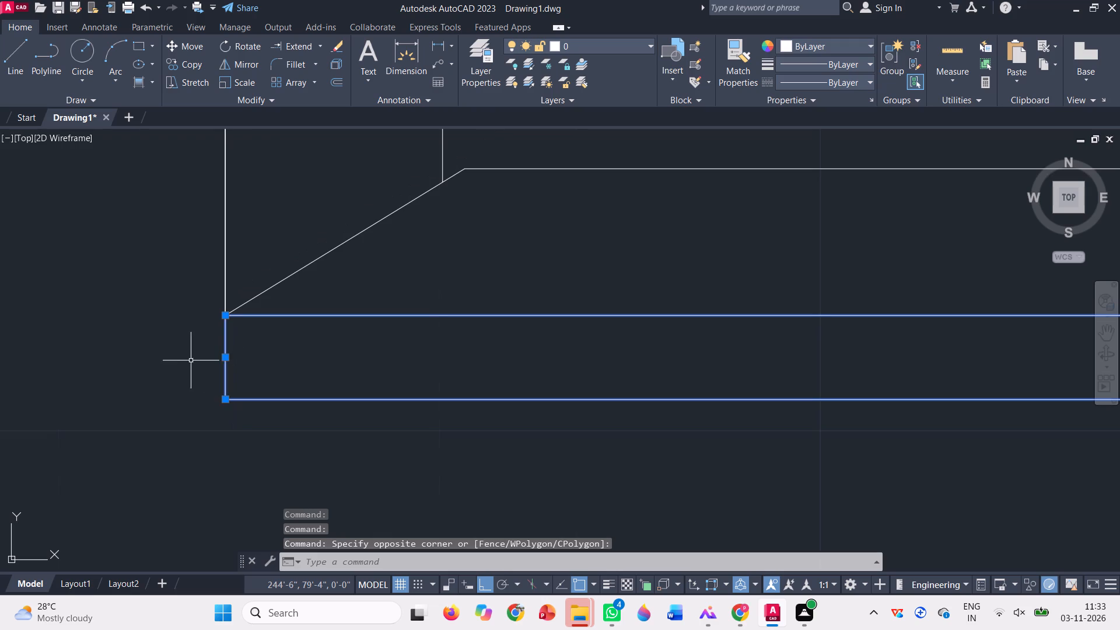
text(j)
key(space)
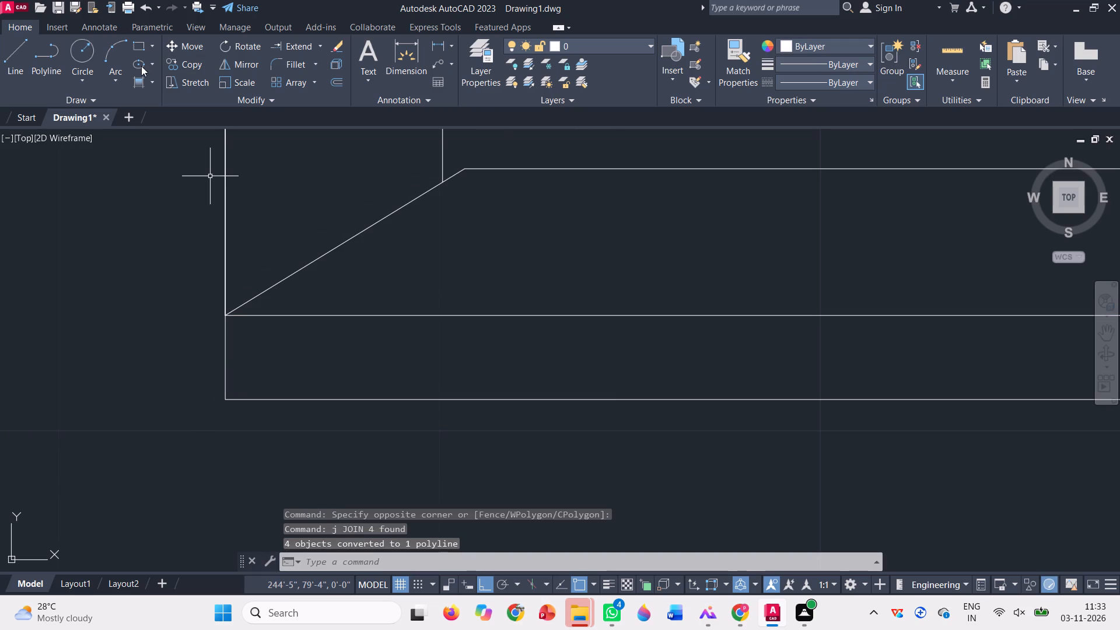
Fill the joined base strip of the line-work copy with a solid ByLayer hatch.
click(135, 82)
scroll(183, 61, up, 4)
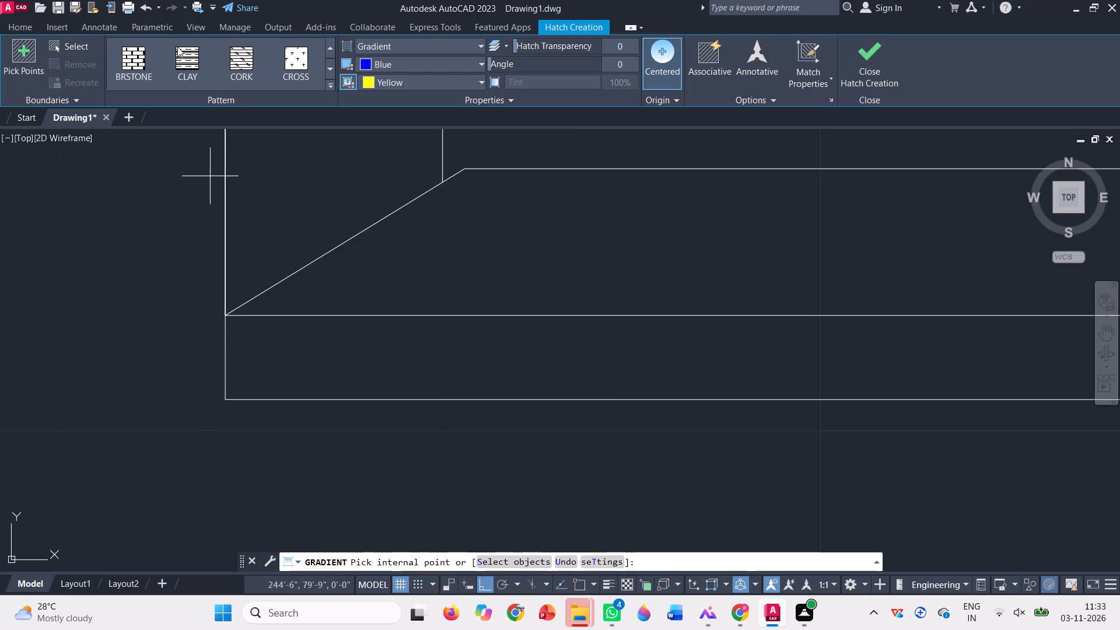
click(411, 43)
click(387, 69)
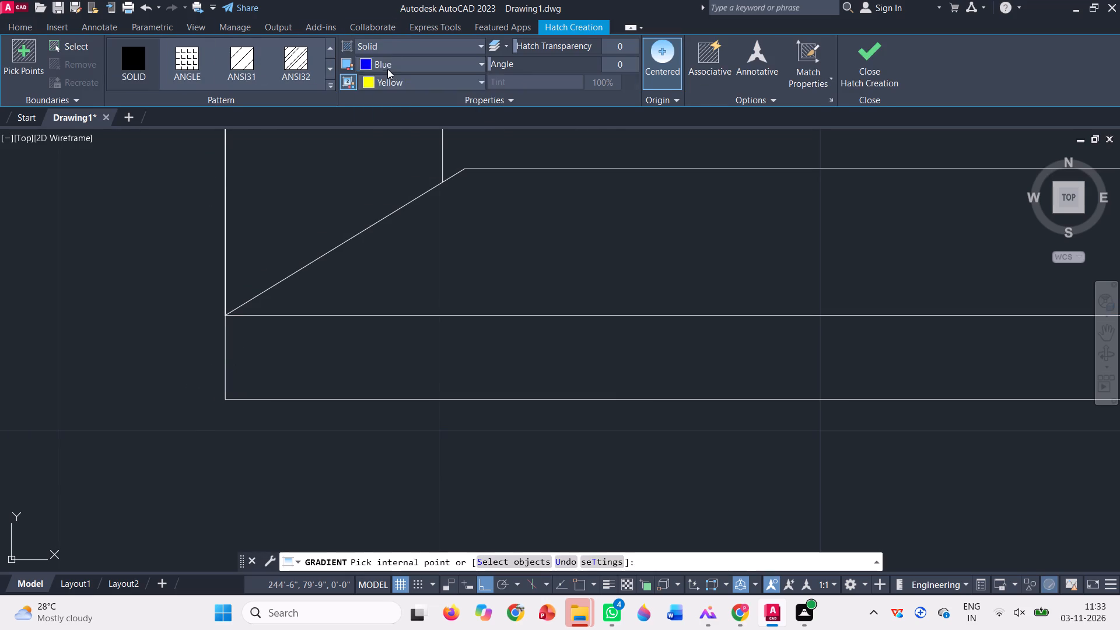
click(337, 349)
scroll(336, 349, down, 9)
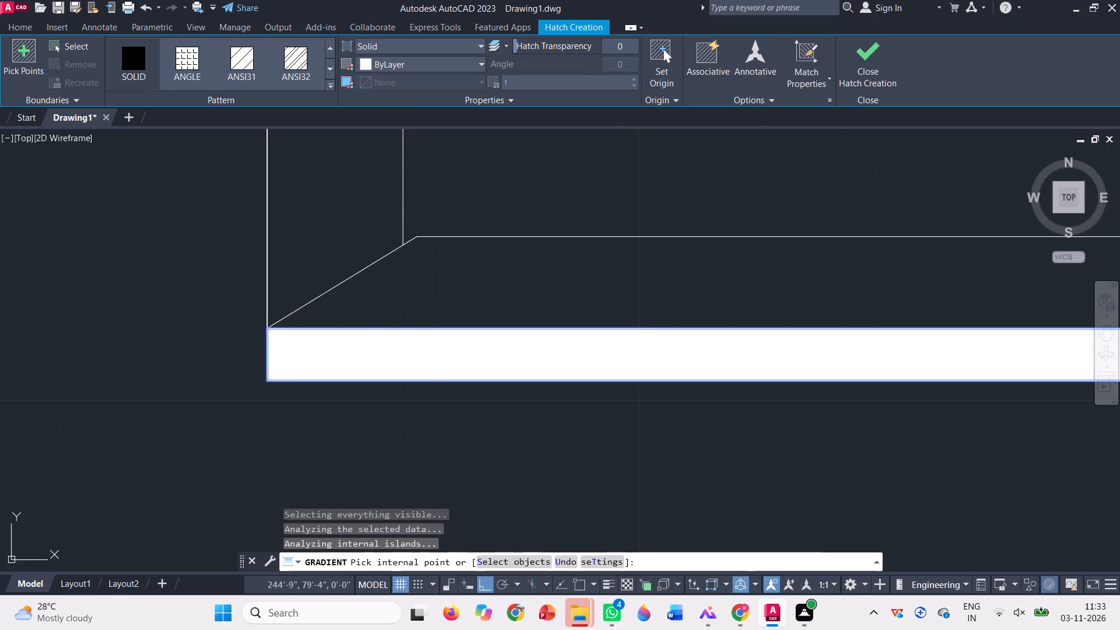
scroll(310, 364, down, 4)
click(876, 63)
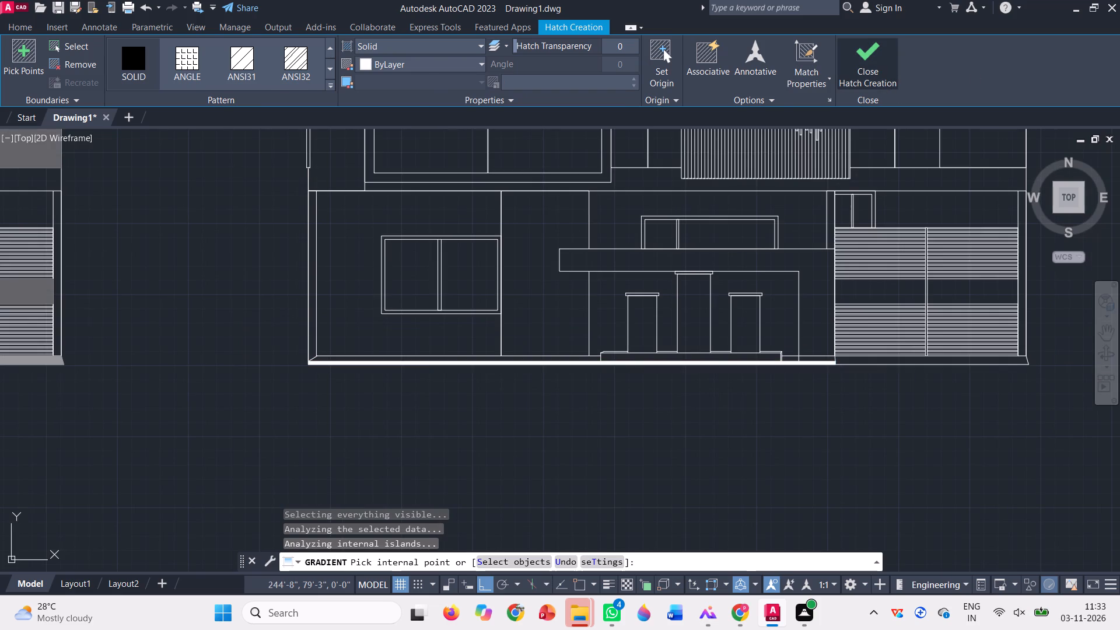
Move the white base-strip hatch from the line-work copy onto the coloured elevation, aligning it by the base's lower outer corner beside the garage.
scroll(666, 379, up, 4)
click(482, 281)
scroll(377, 382, down, 9)
key(m)
key(space)
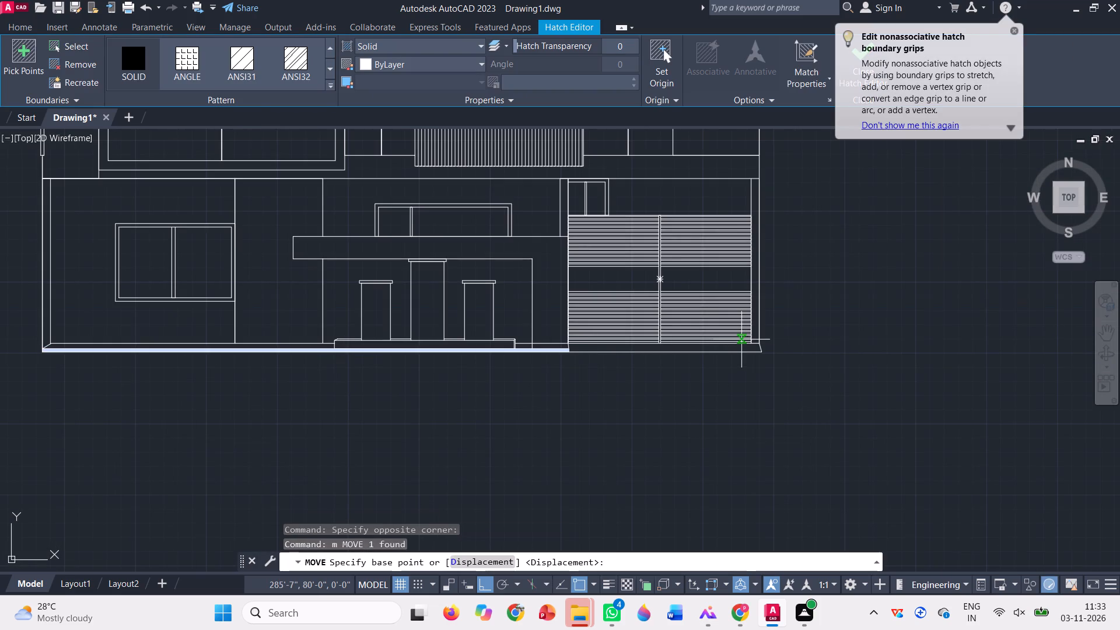
click(766, 352)
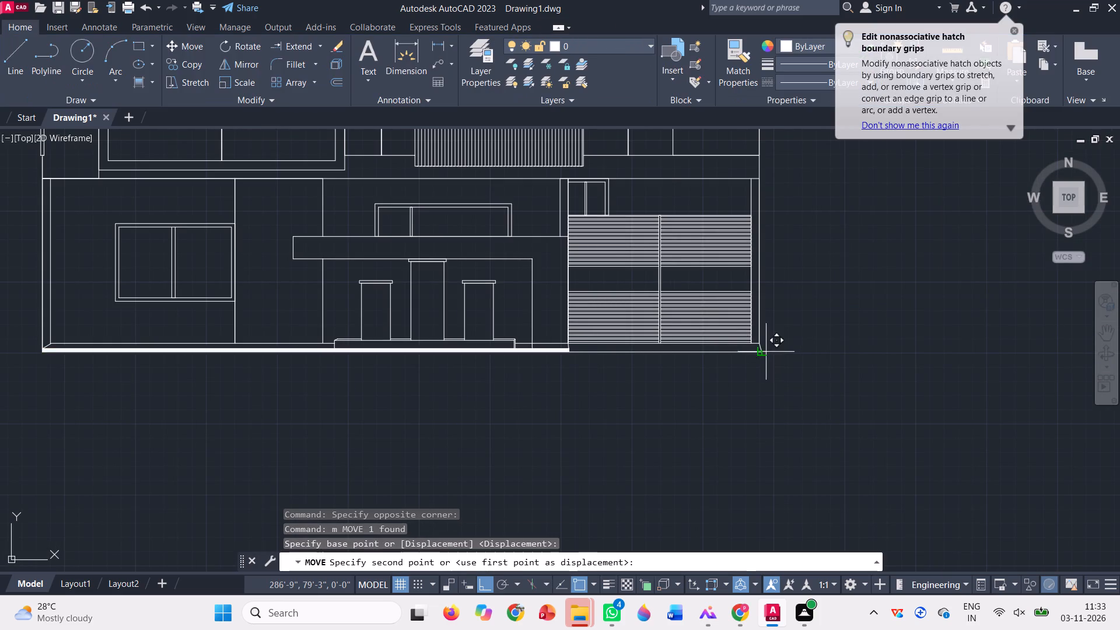
scroll(880, 337, down, 3)
scroll(607, 336, up, 4)
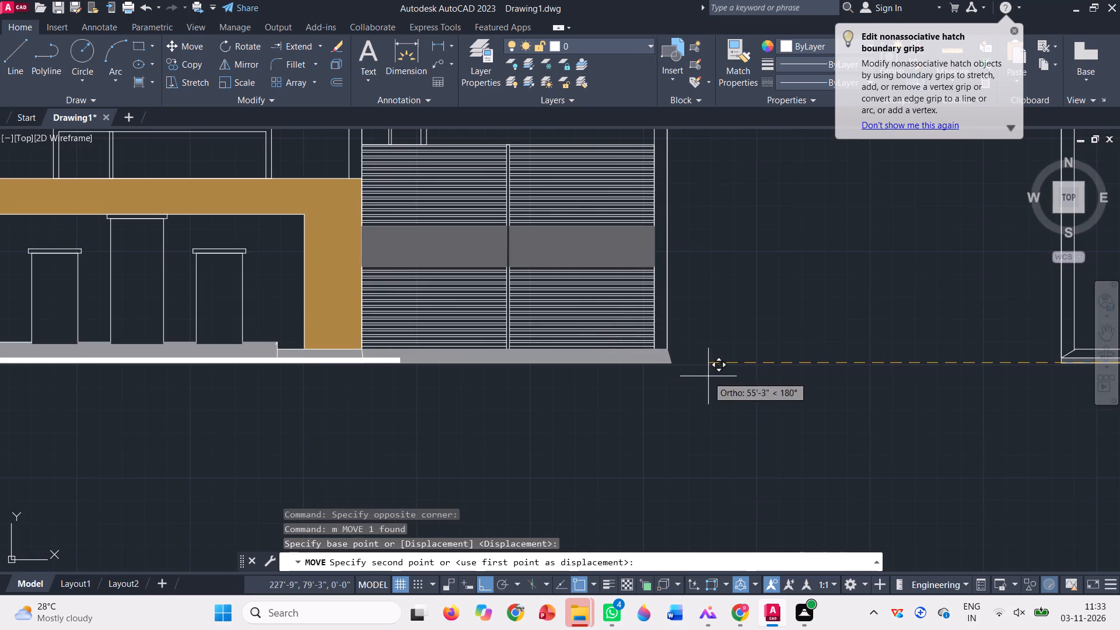
scroll(674, 357, up, 4)
click(658, 398)
scroll(520, 419, down, 4)
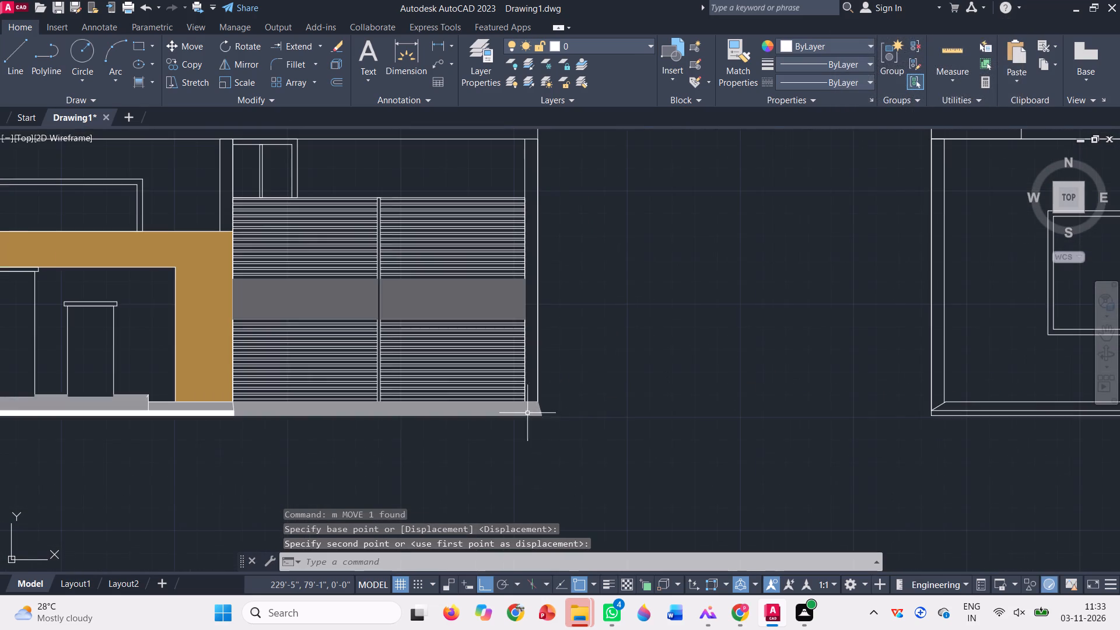
key(space)
key(Escape)
Delete the bent outline polyline at the garage-side end of the coloured elevation's entrance steps.
scroll(610, 394, down, 2)
scroll(439, 405, up, 4)
scroll(371, 339, up, 4)
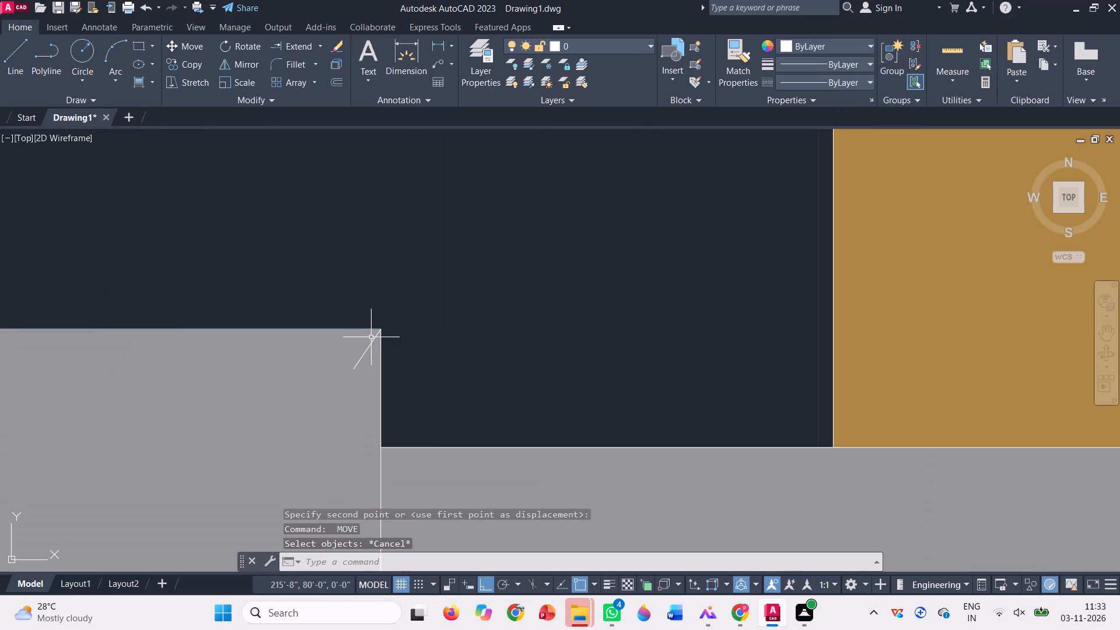
click(371, 340)
scroll(399, 337, down, 3)
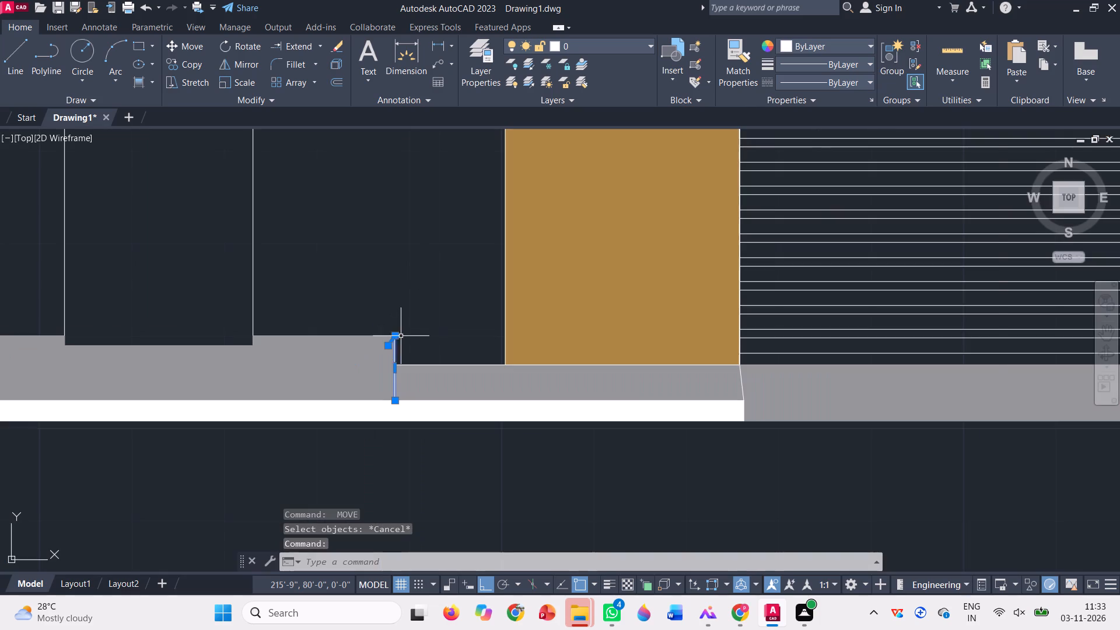
scroll(424, 315, down, 2)
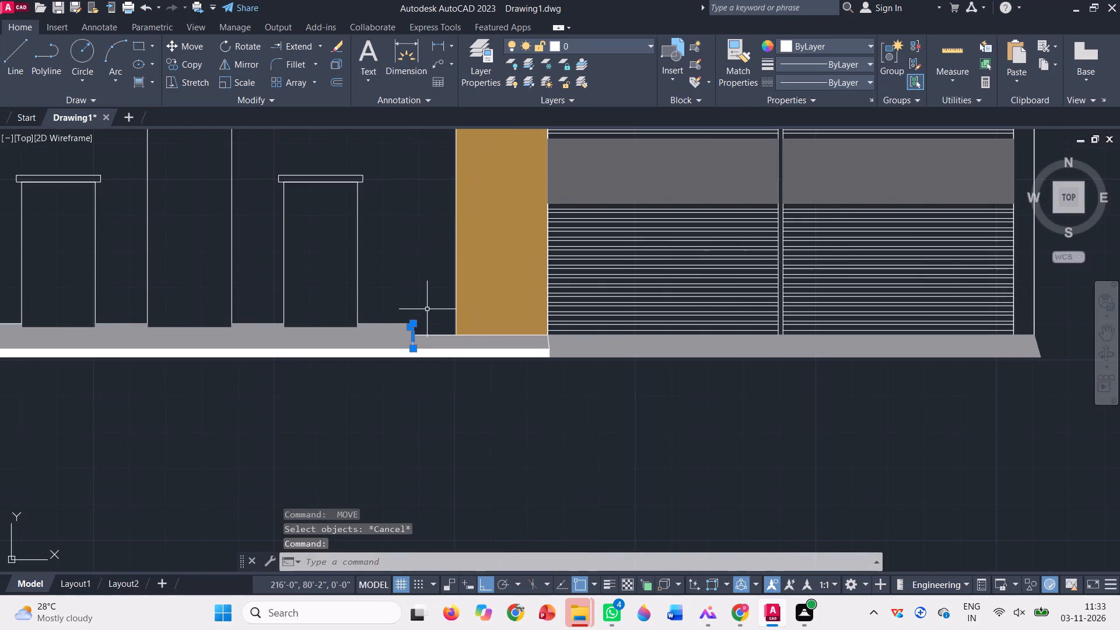
key(Escape)
scroll(447, 402, down, 4)
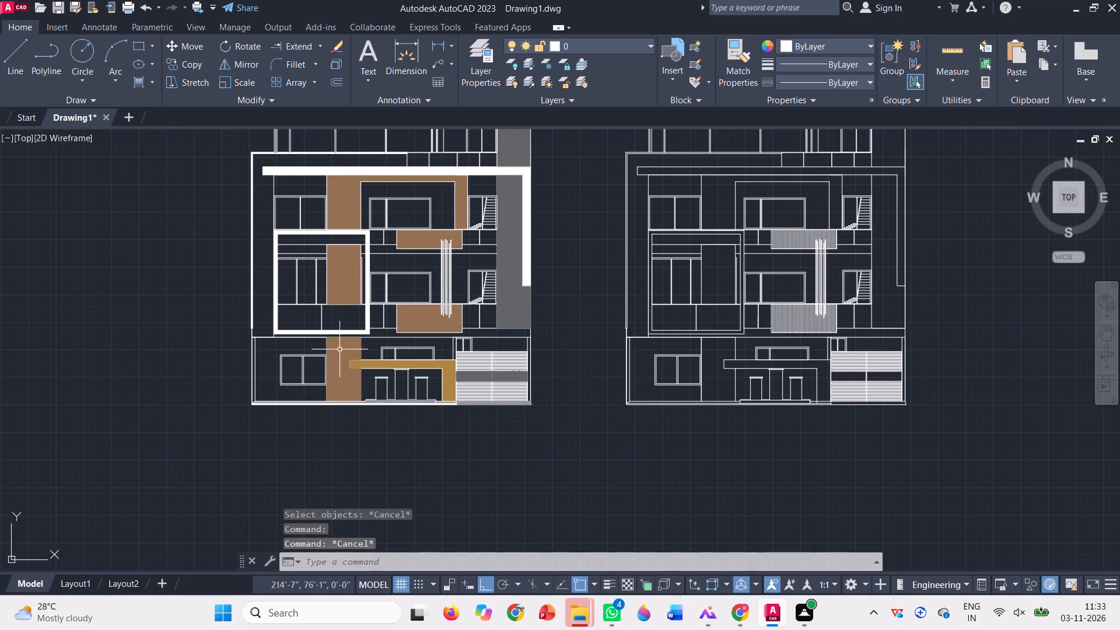
scroll(459, 414, up, 4)
scroll(317, 330, up, 4)
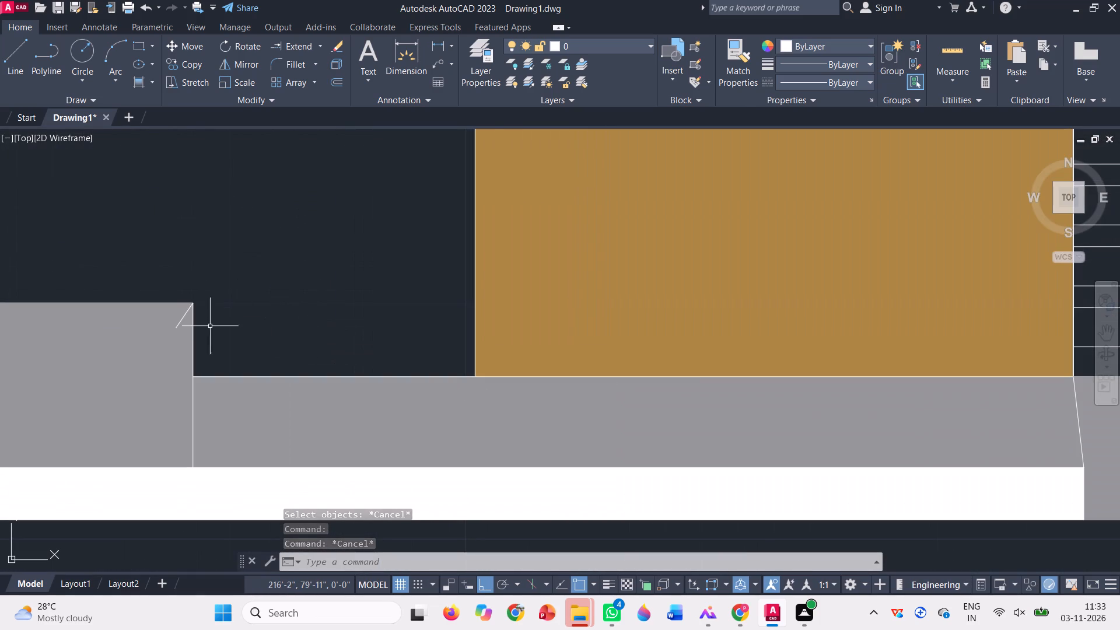
click(179, 321)
key(BackSpace)
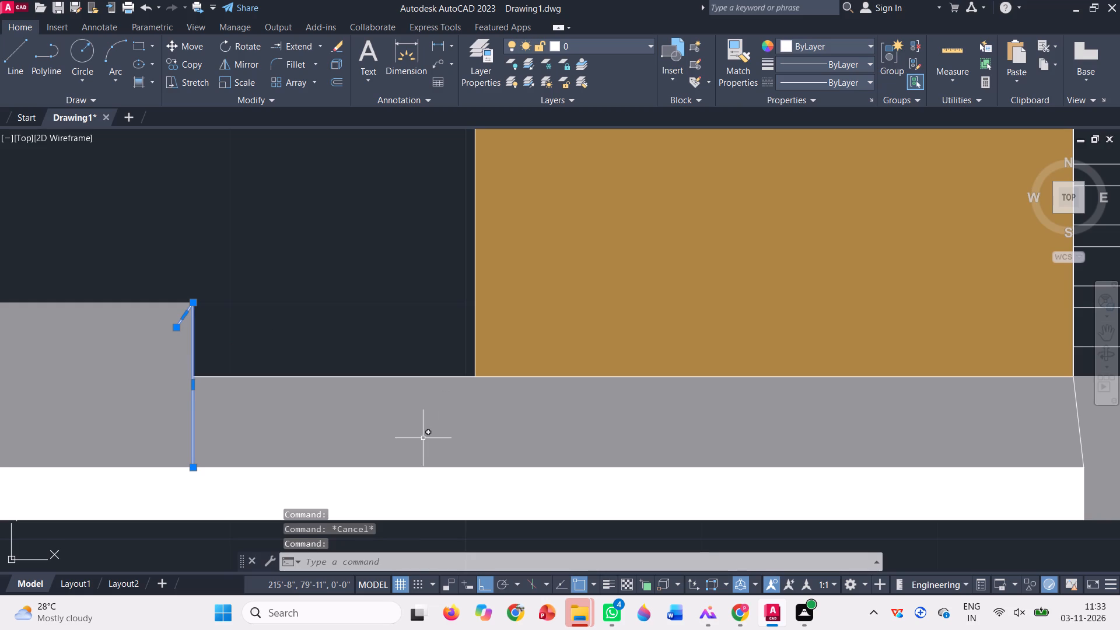
key(Delete)
Fill the three upright panels under the golden-brown entrance canopy with a solid hatch in true colour 0,145,194.
scroll(405, 466, down, 6)
scroll(491, 465, down, 1)
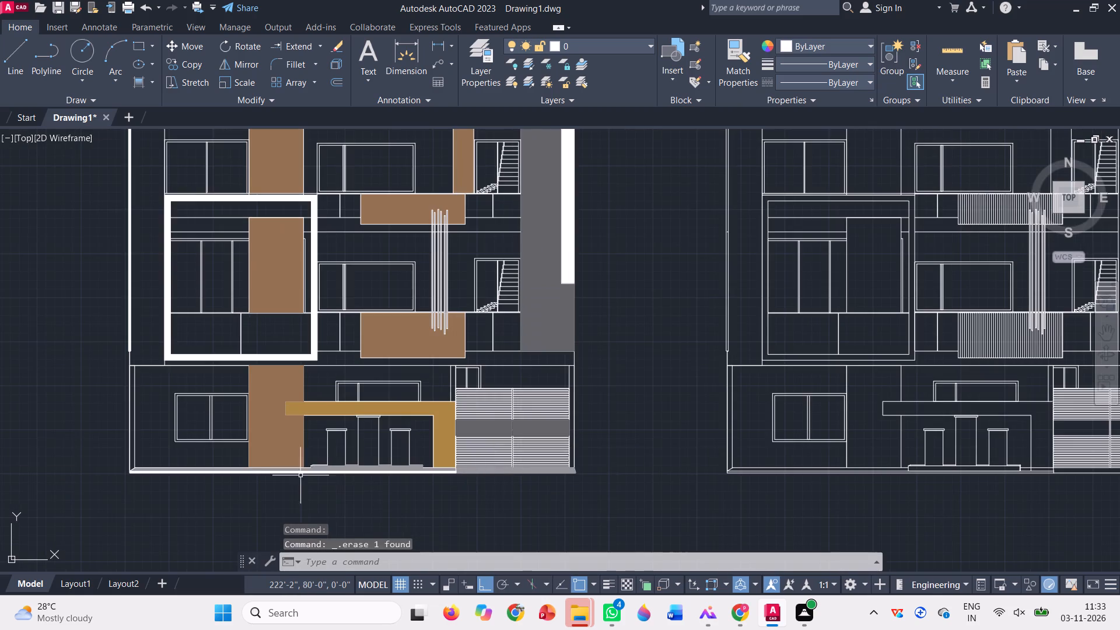
scroll(289, 472, up, 3)
scroll(369, 509, down, 2)
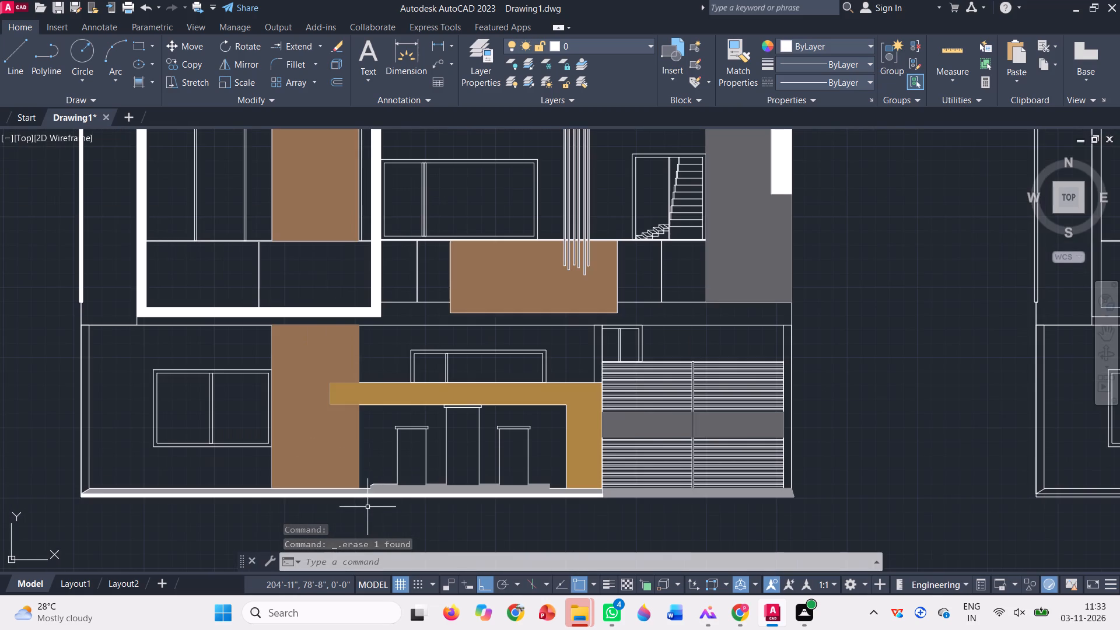
click(137, 82)
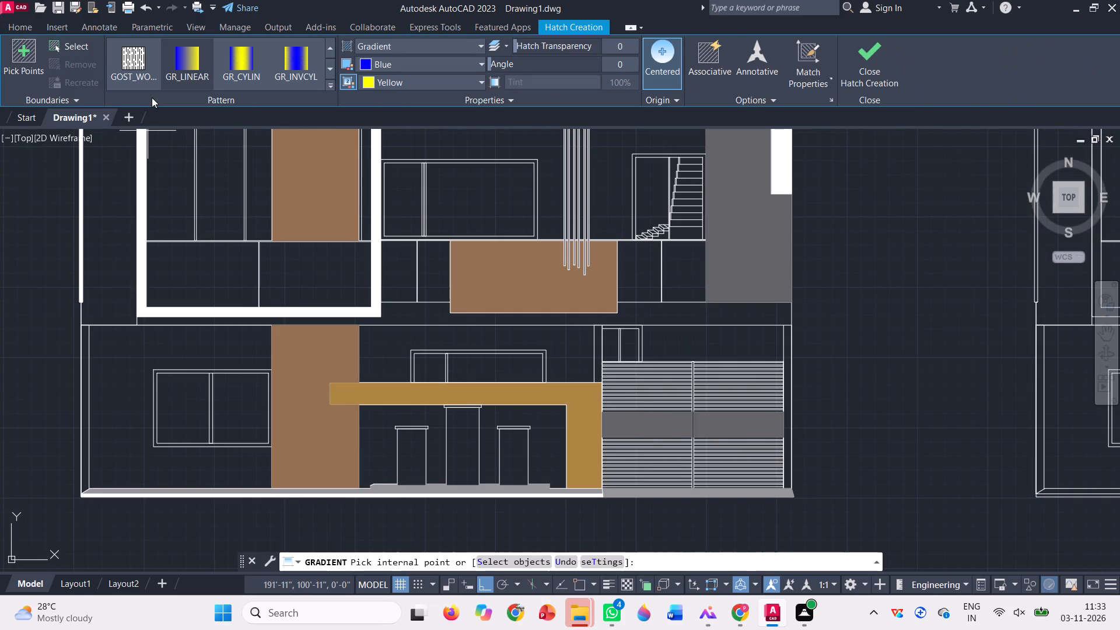
click(435, 42)
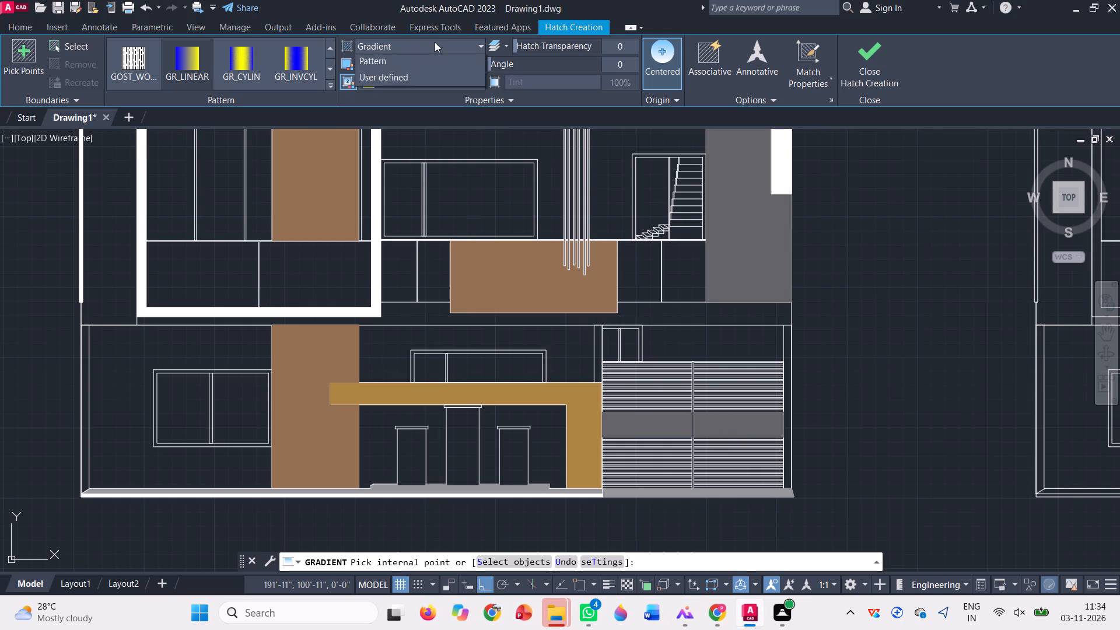
click(418, 57)
click(421, 60)
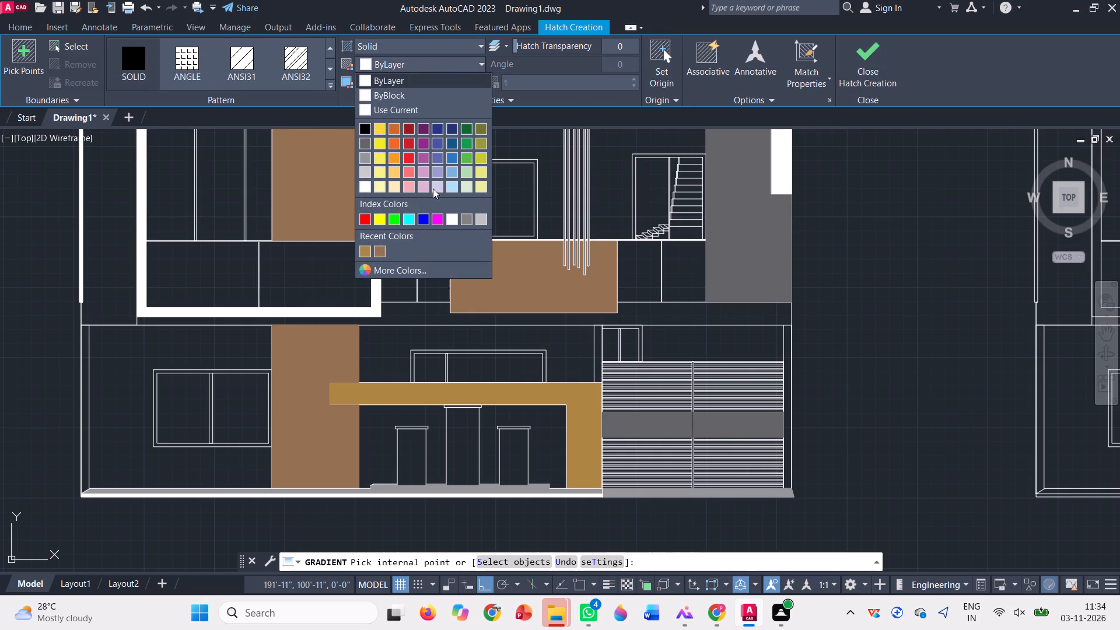
click(401, 272)
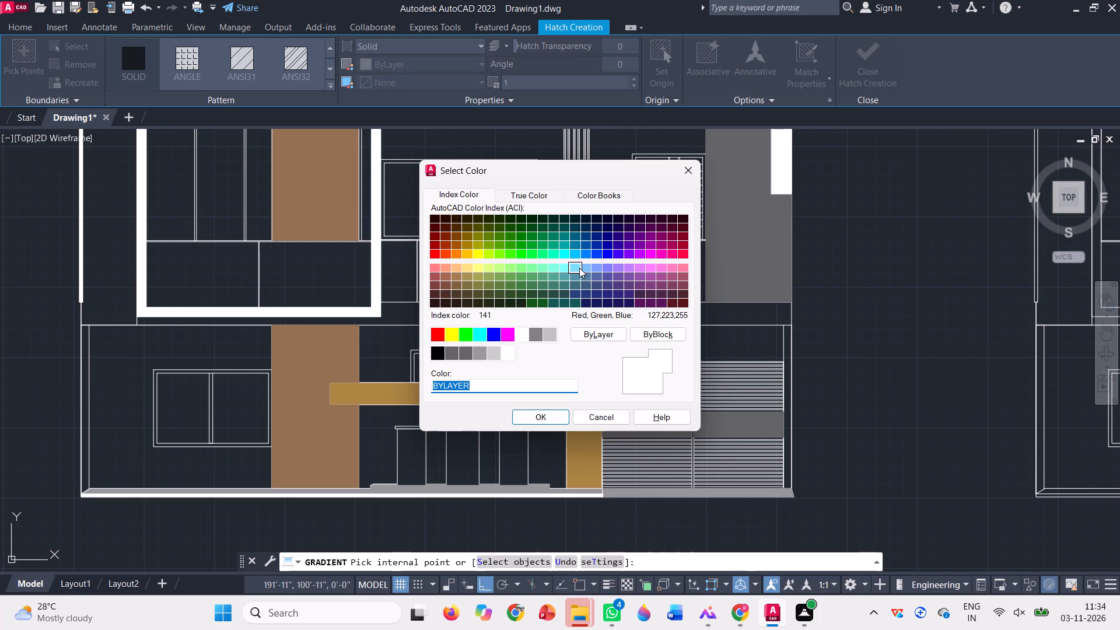
click(580, 244)
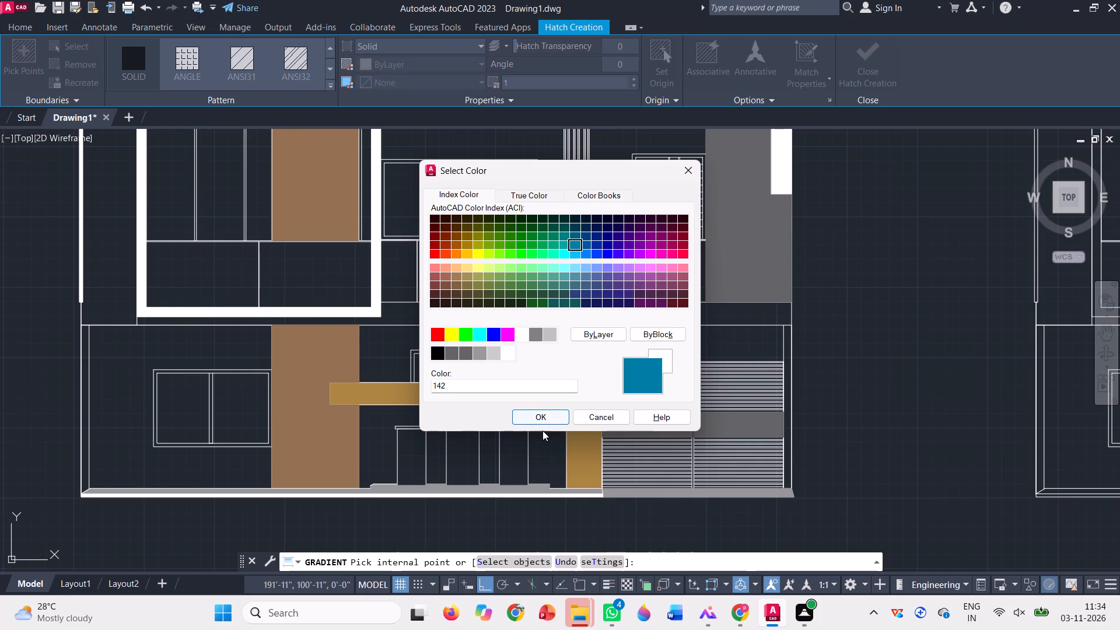
click(542, 430)
click(543, 411)
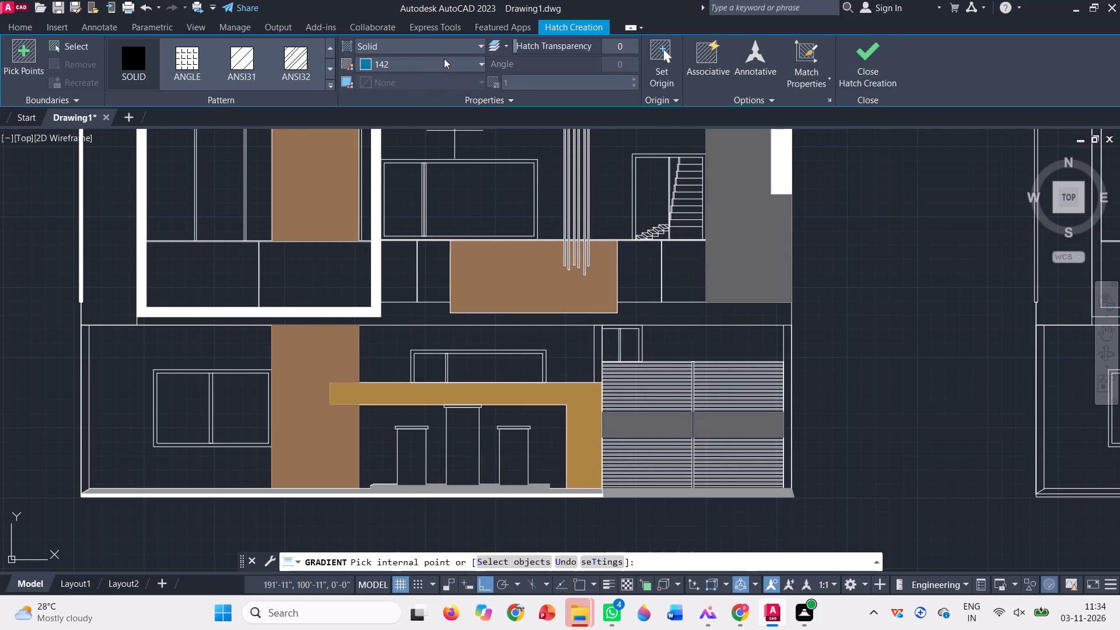
click(446, 58)
click(393, 268)
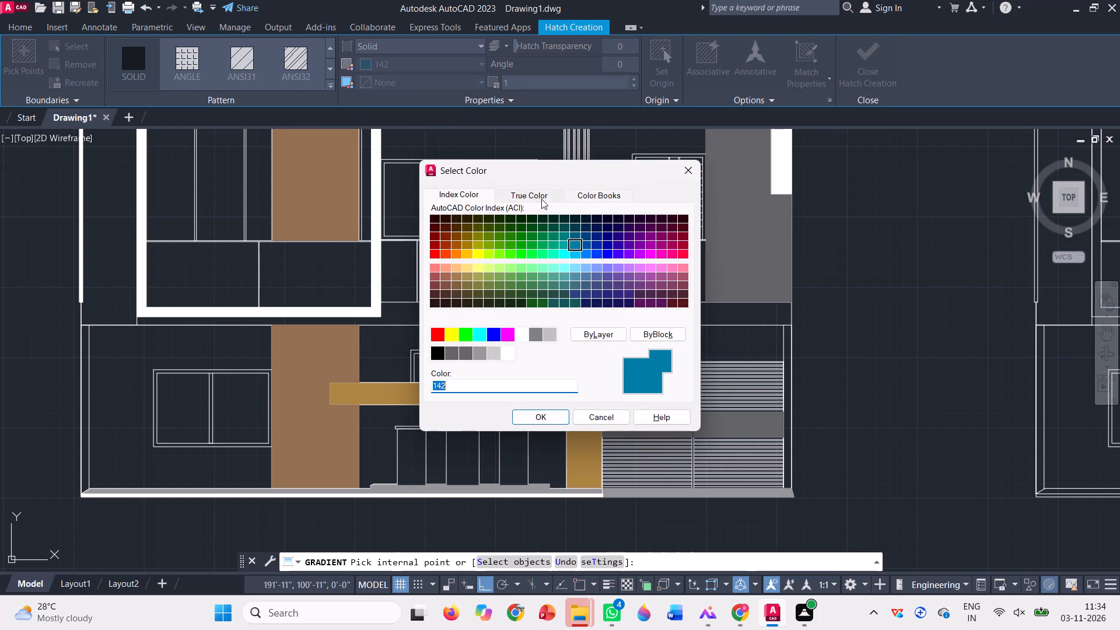
click(541, 197)
click(596, 309)
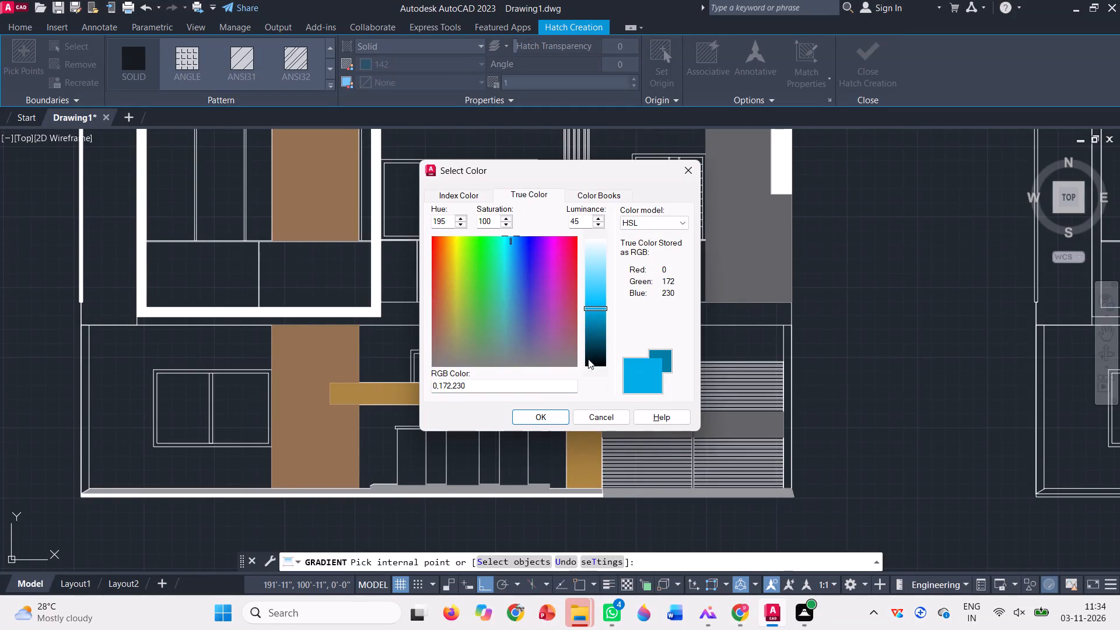
click(591, 317)
click(541, 418)
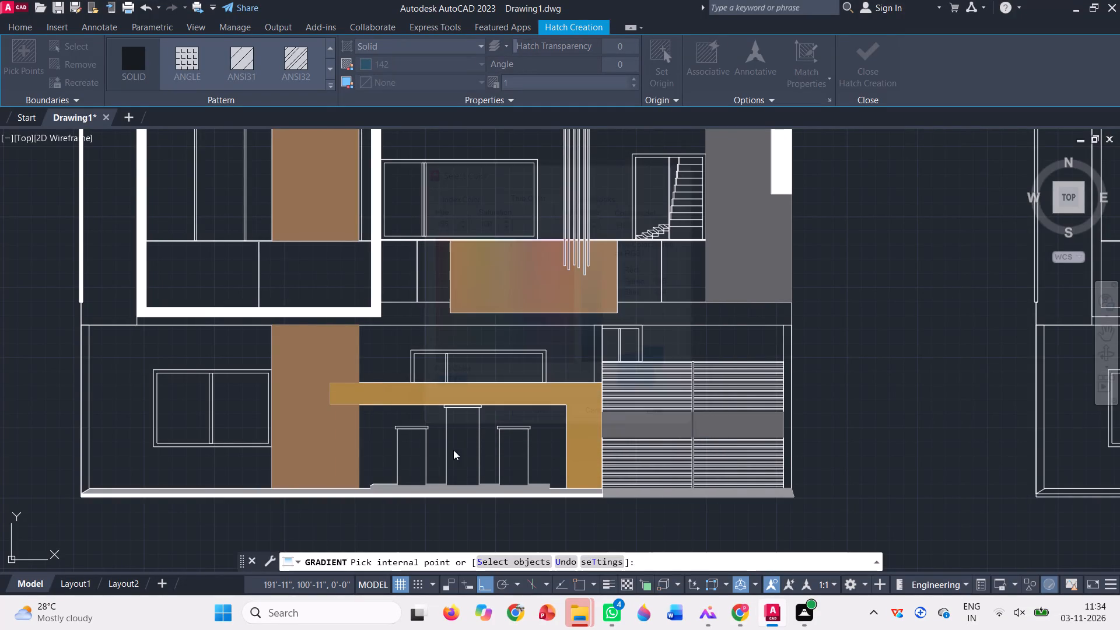
click(460, 436)
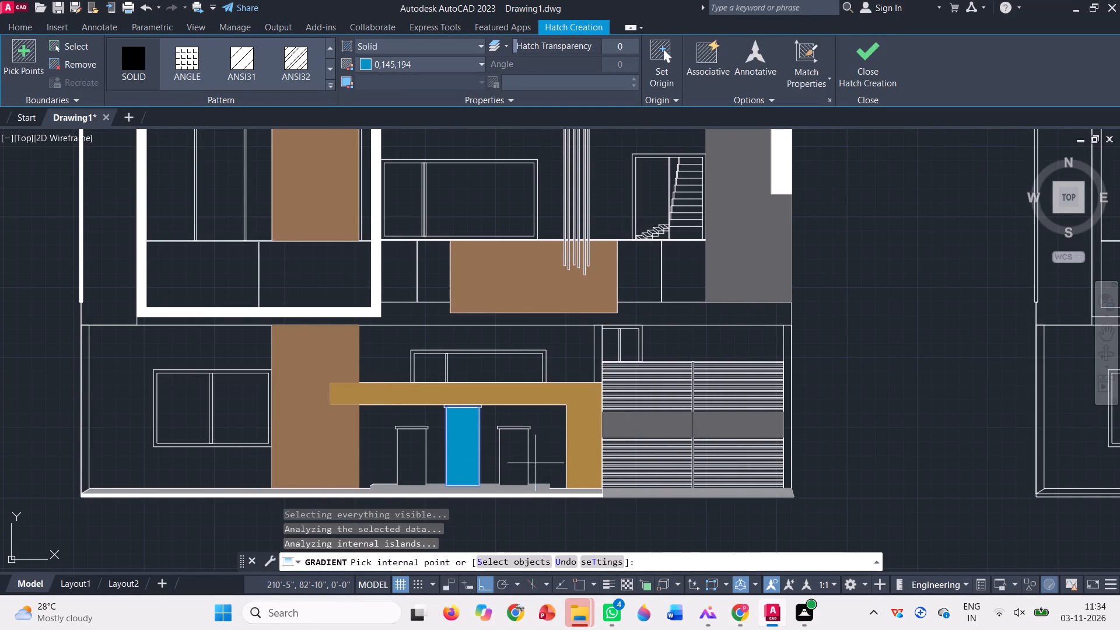
click(523, 454)
click(403, 453)
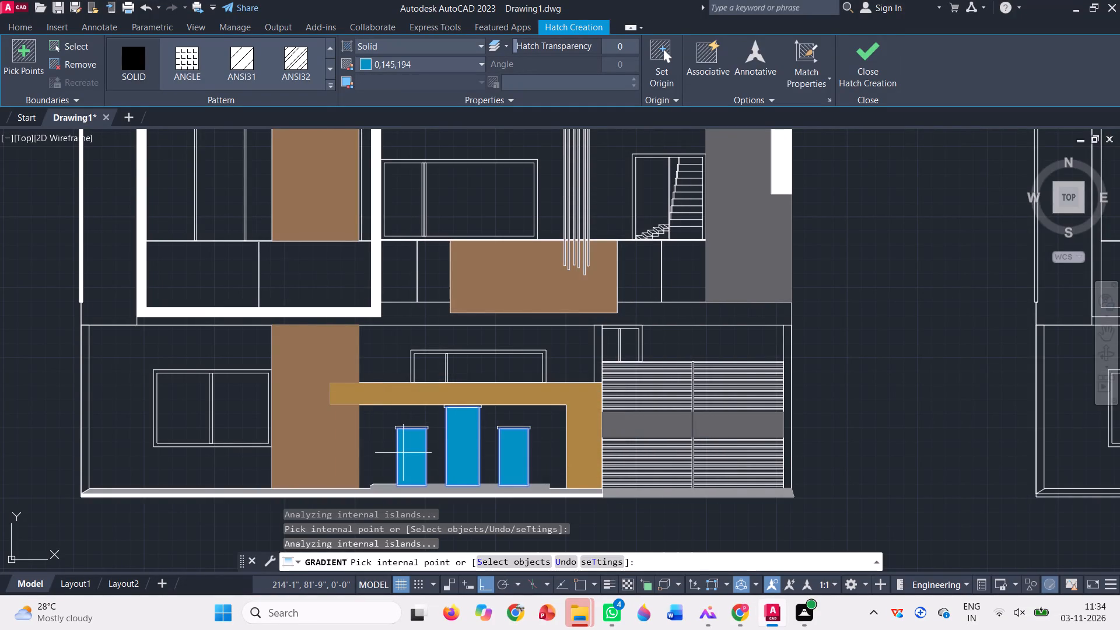
click(890, 73)
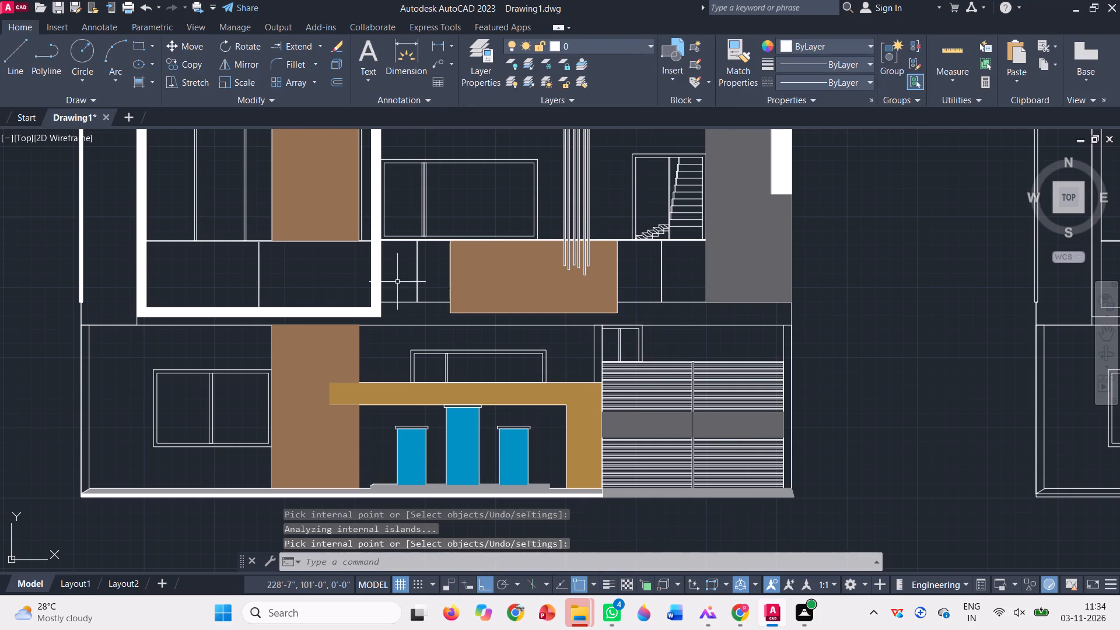
Fill the three narrow upright strips at the ground floor's outer edges and beside the garage with a solid hatch in colour 199,200,202.
click(139, 87)
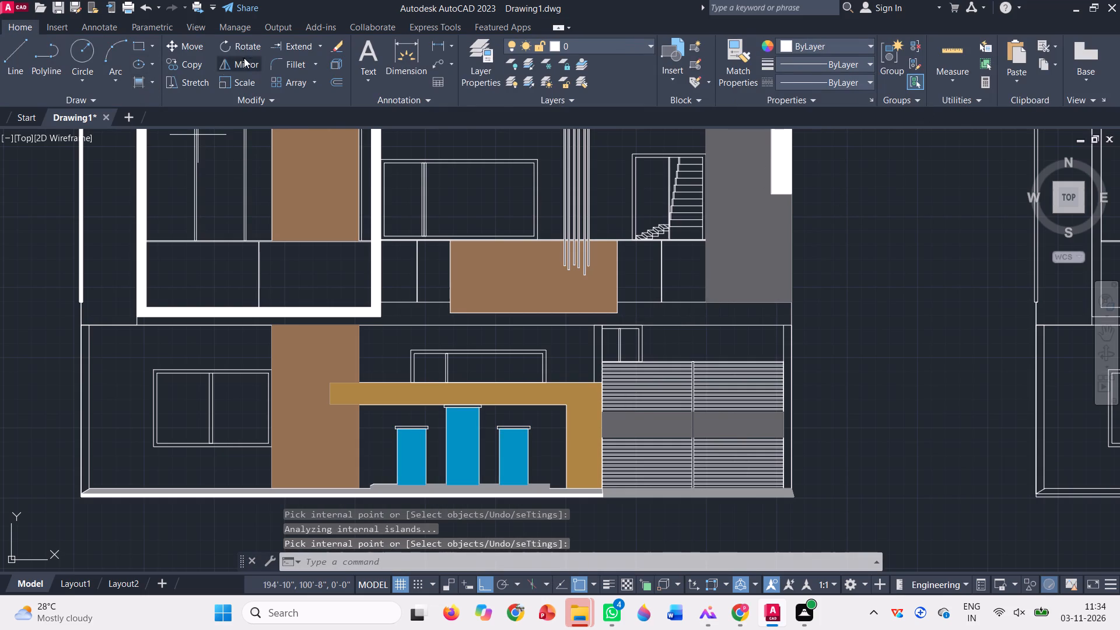
scroll(233, 59, up, 7)
click(441, 50)
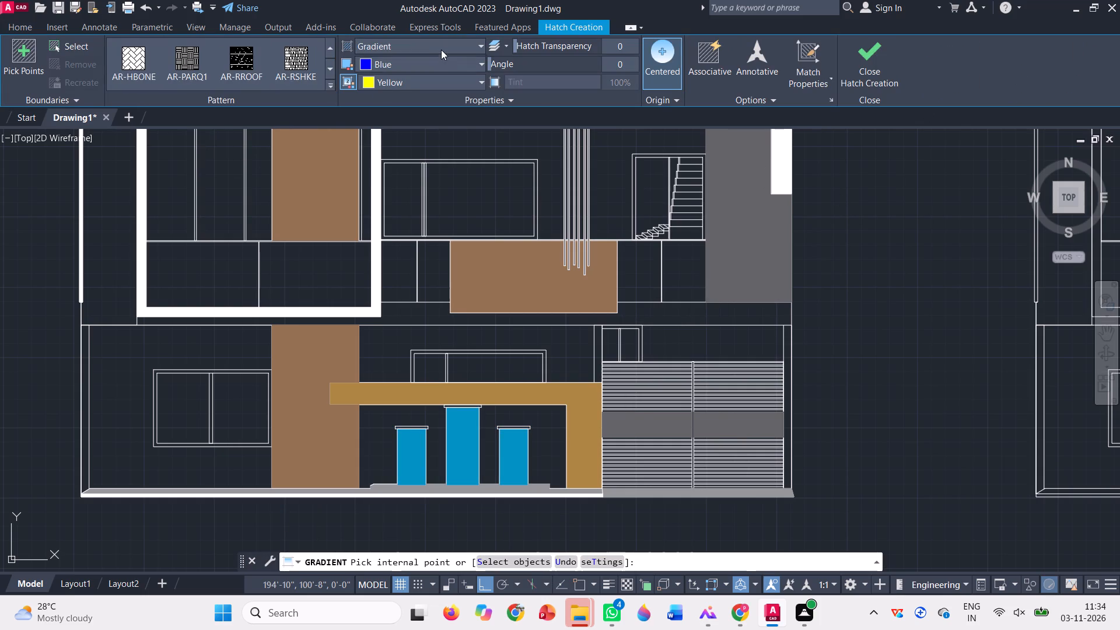
click(412, 69)
click(428, 65)
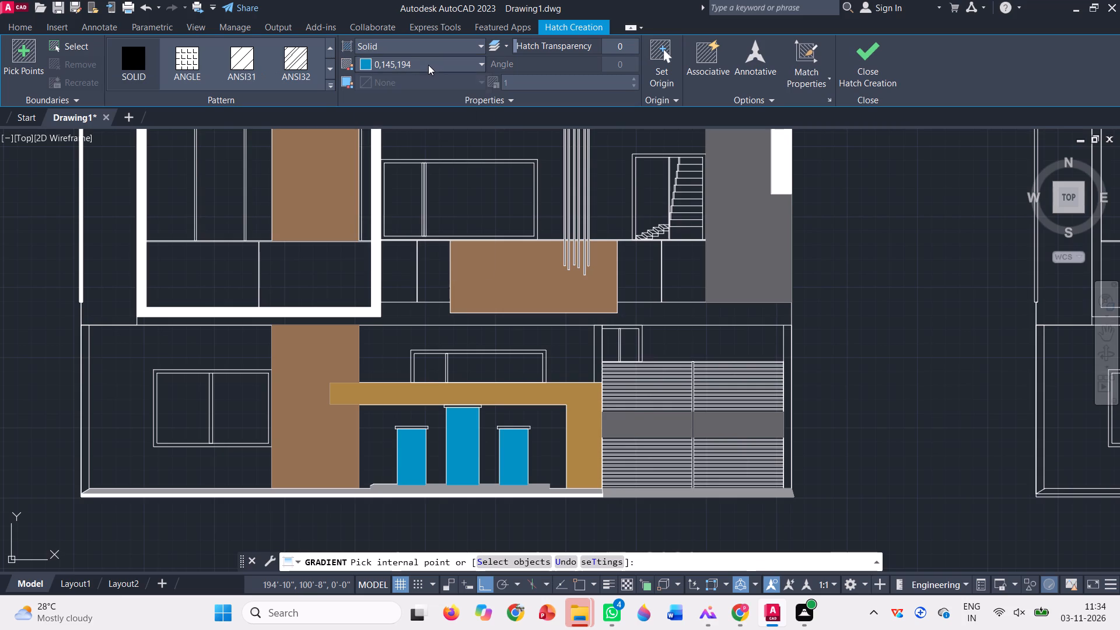
click(362, 169)
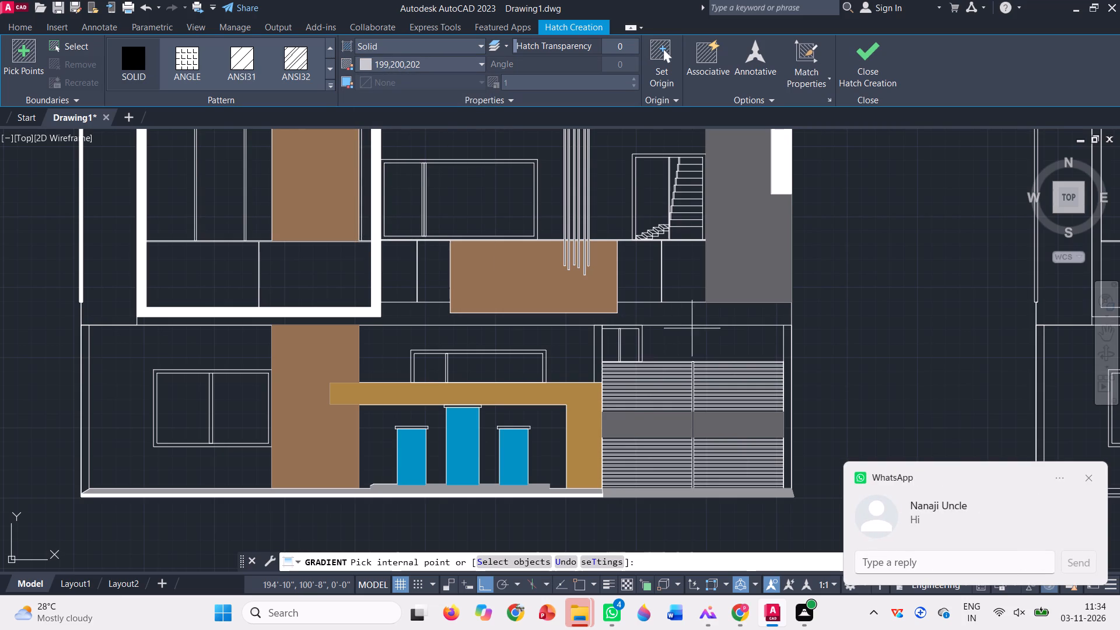
scroll(802, 350, up, 3)
click(783, 335)
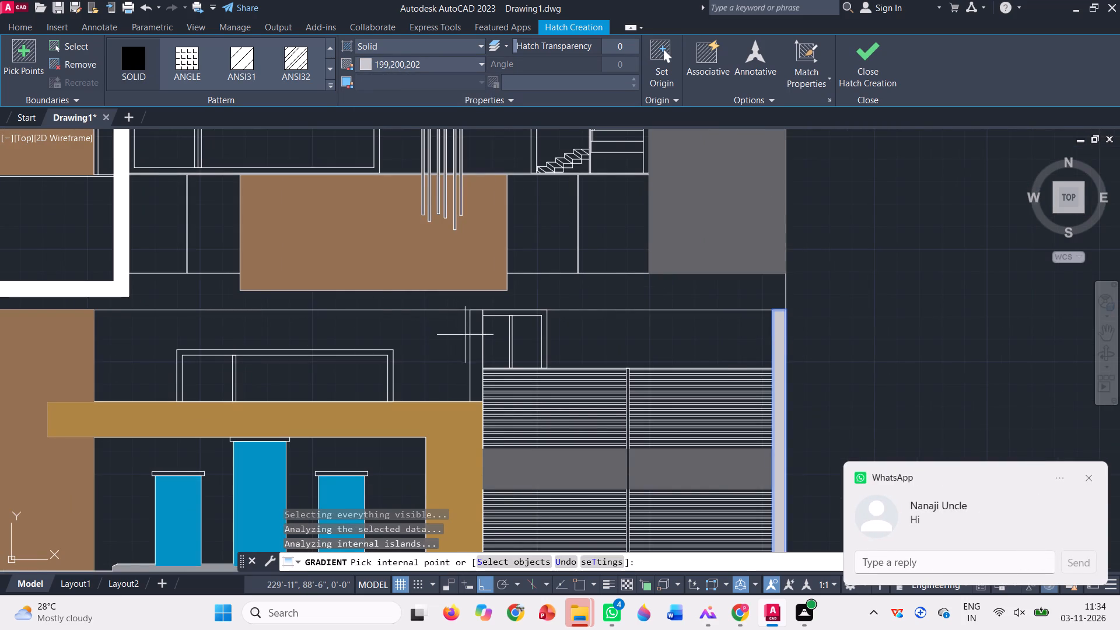
click(478, 345)
scroll(664, 304, down, 3)
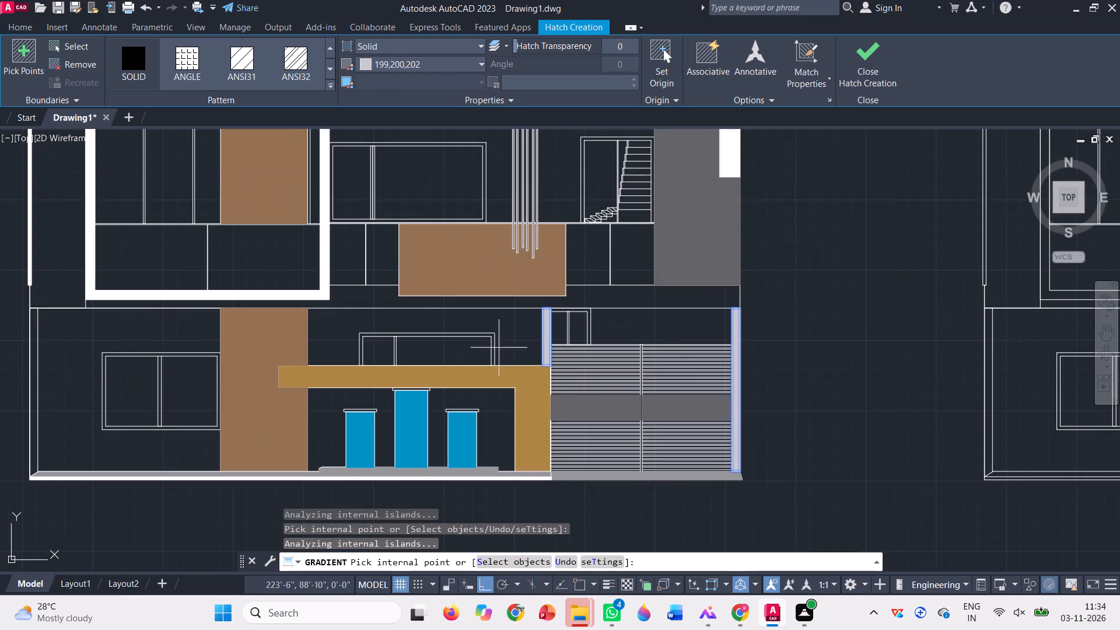
click(35, 353)
scroll(436, 426, down, 2)
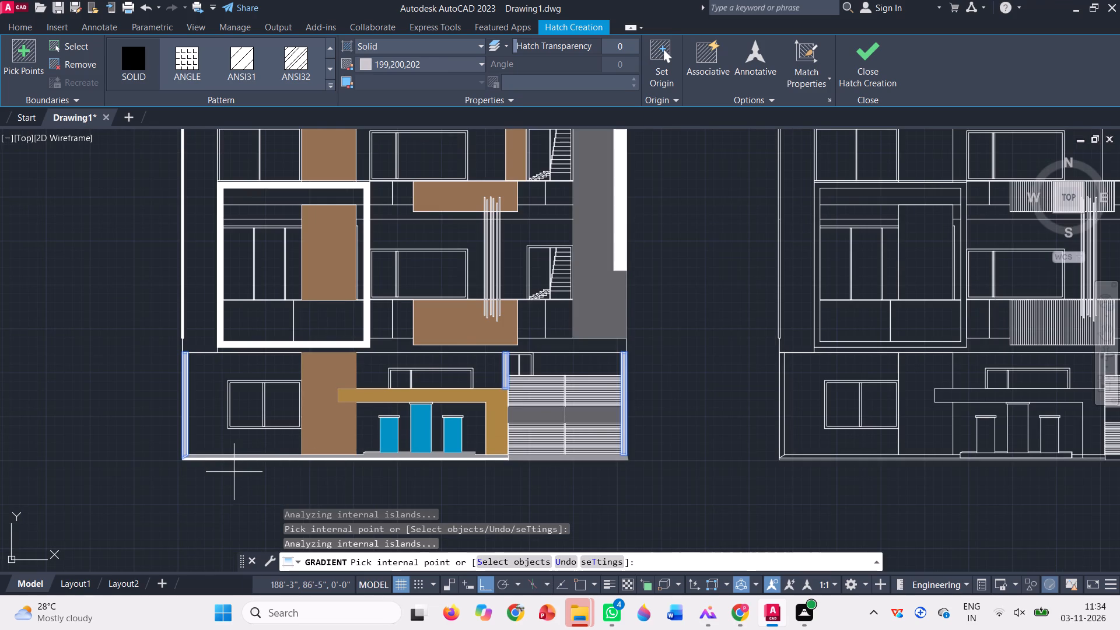
scroll(234, 472, down, 1)
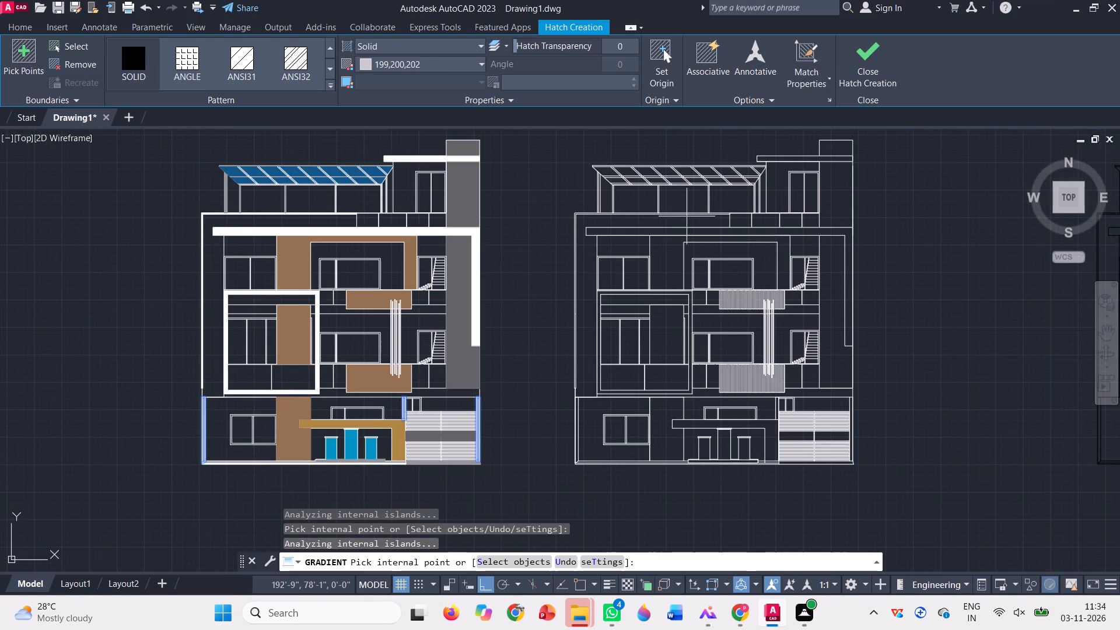
click(868, 60)
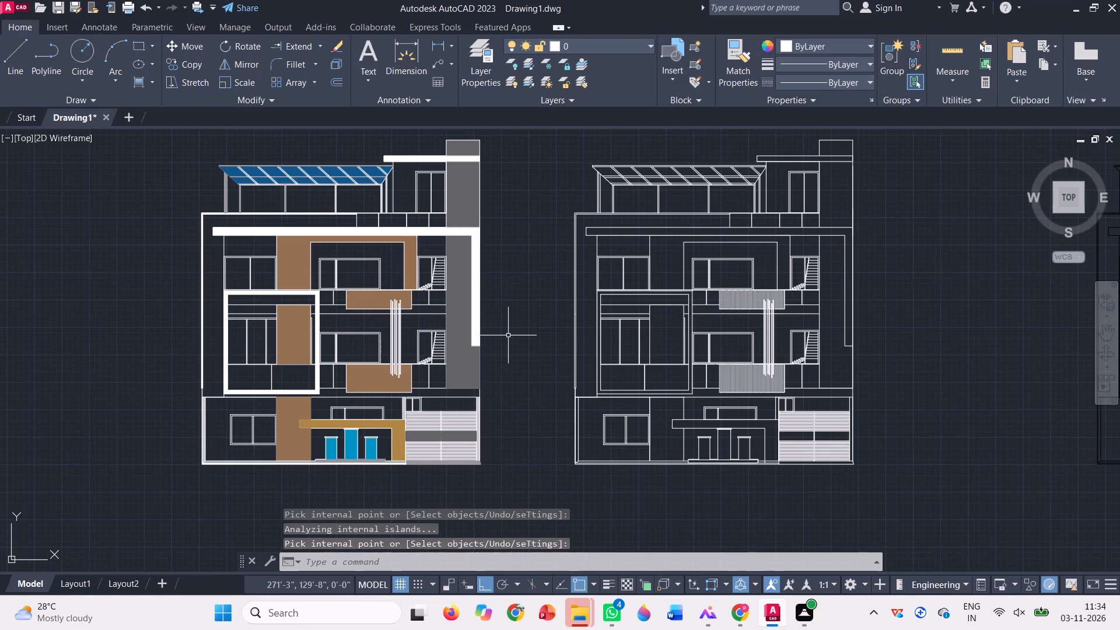
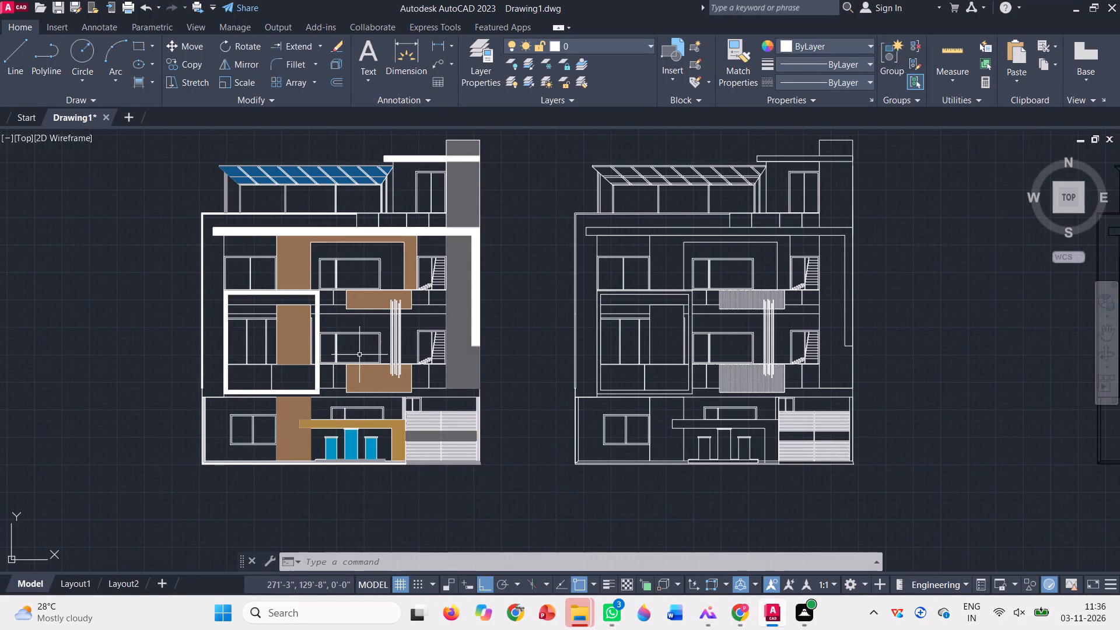
Fill the top-floor wall above the window beside the brown panel, the entrance wall and the wall above the gate with solid hatch colour 199,200,202.
scroll(398, 307, up, 3)
scroll(440, 394, down, 2)
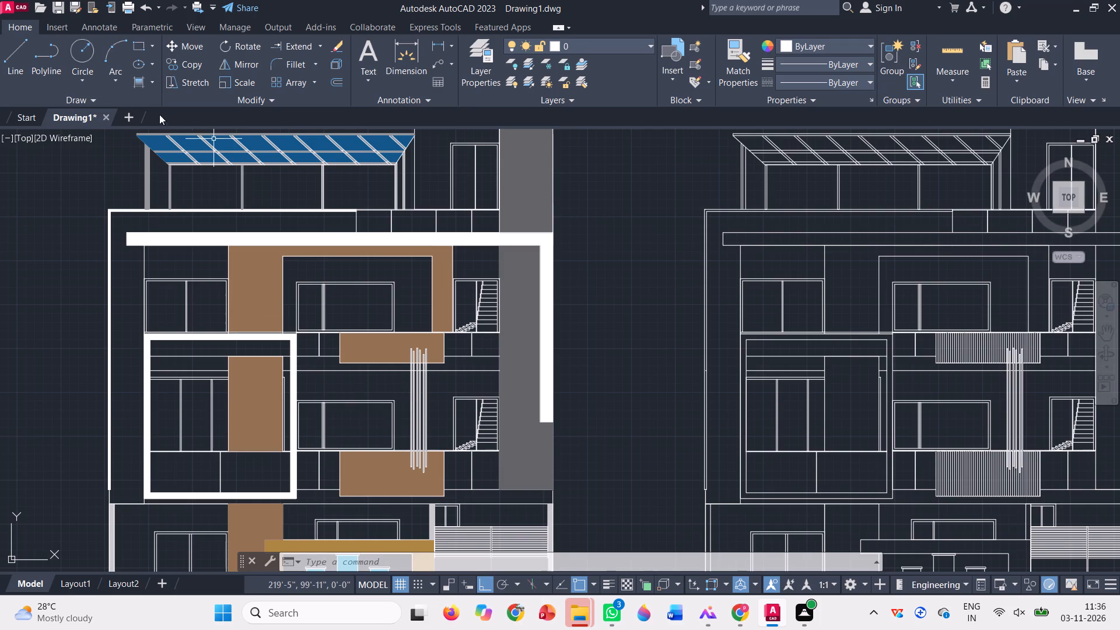
click(139, 87)
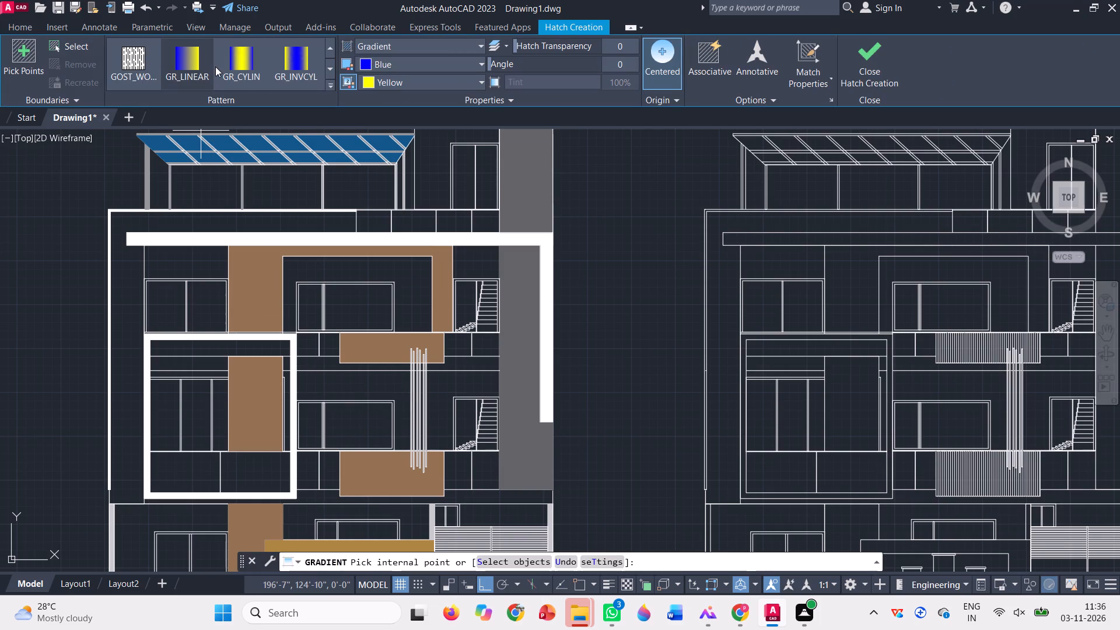
click(437, 52)
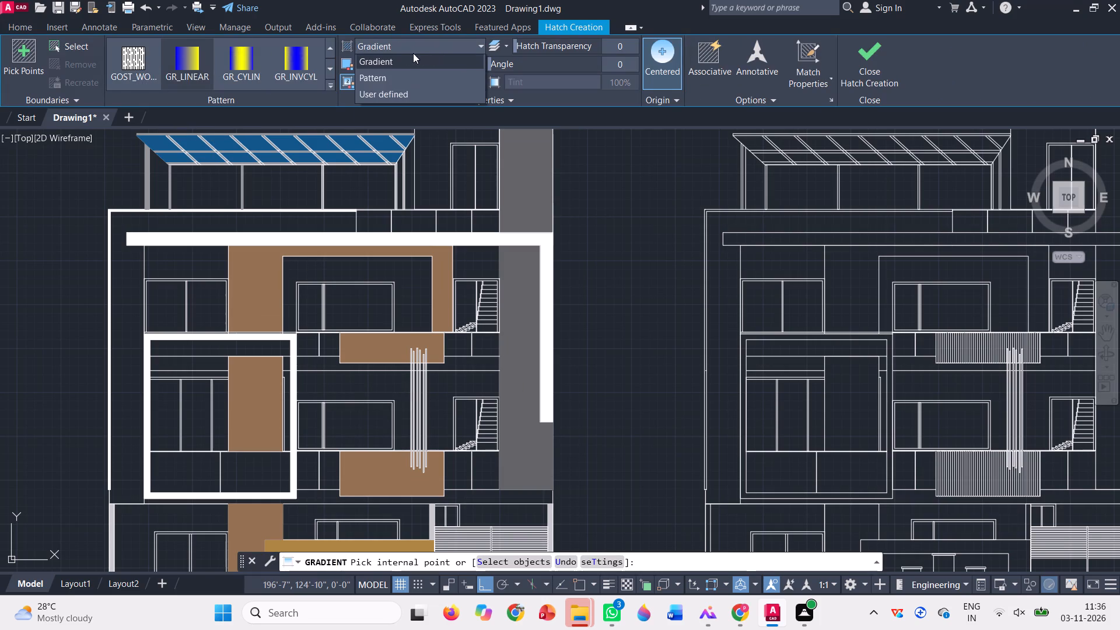
click(397, 57)
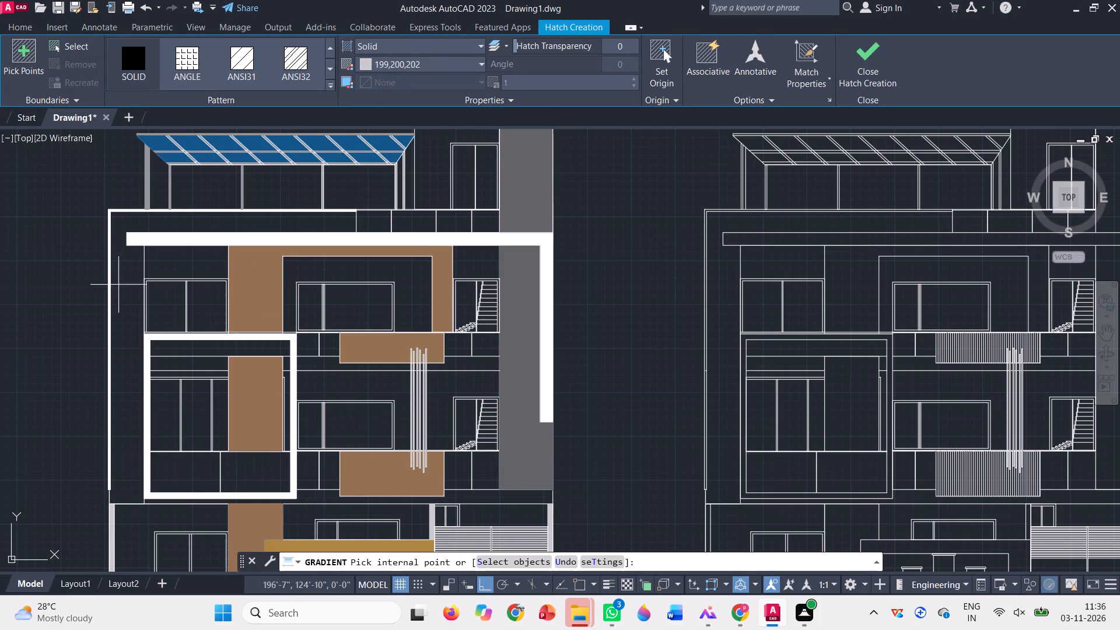
click(180, 262)
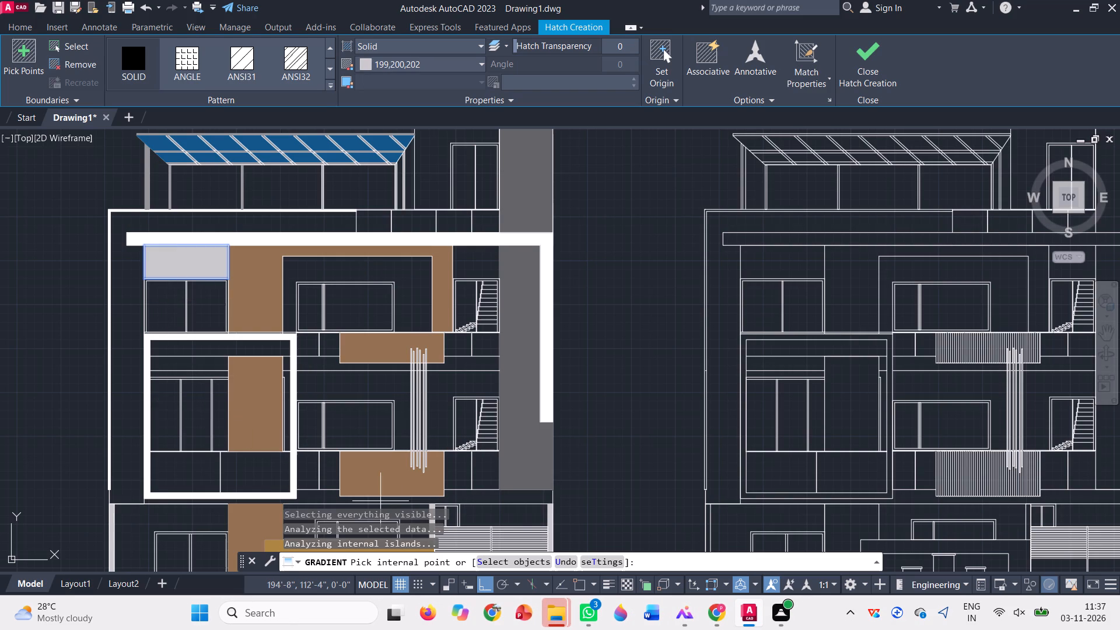
scroll(345, 444, down, 1)
scroll(335, 496, up, 2)
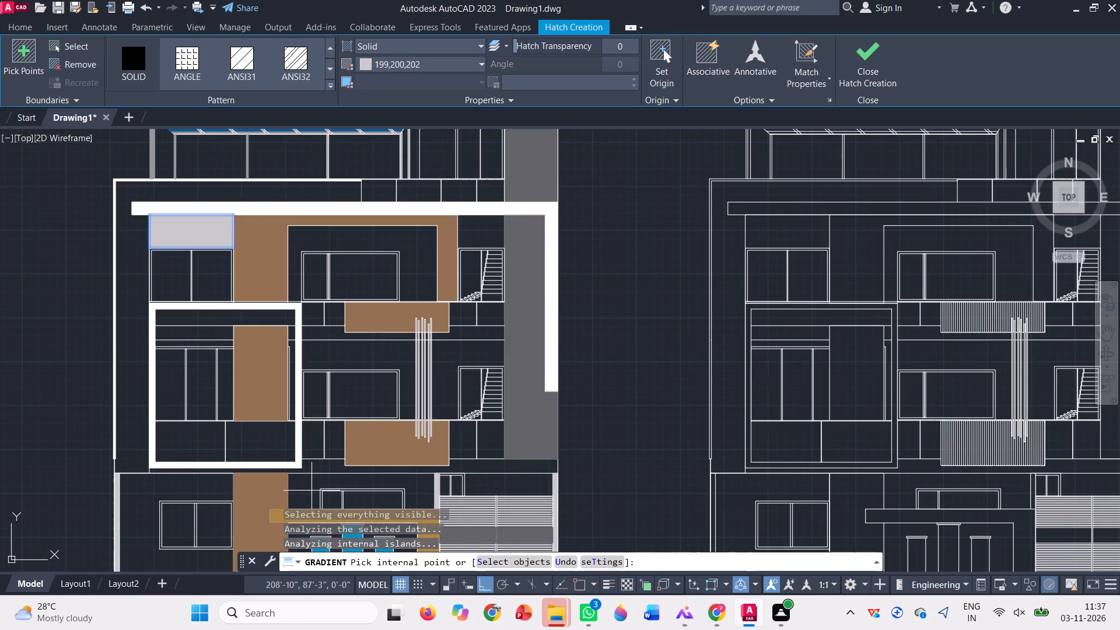
click(307, 491)
scroll(313, 494, down, 2)
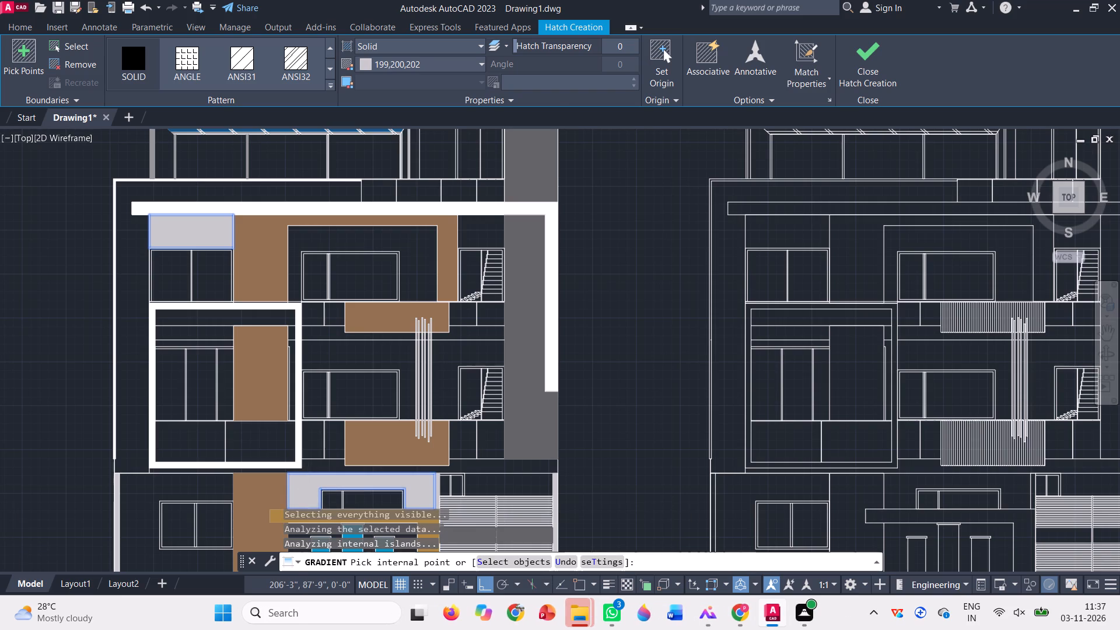
click(447, 489)
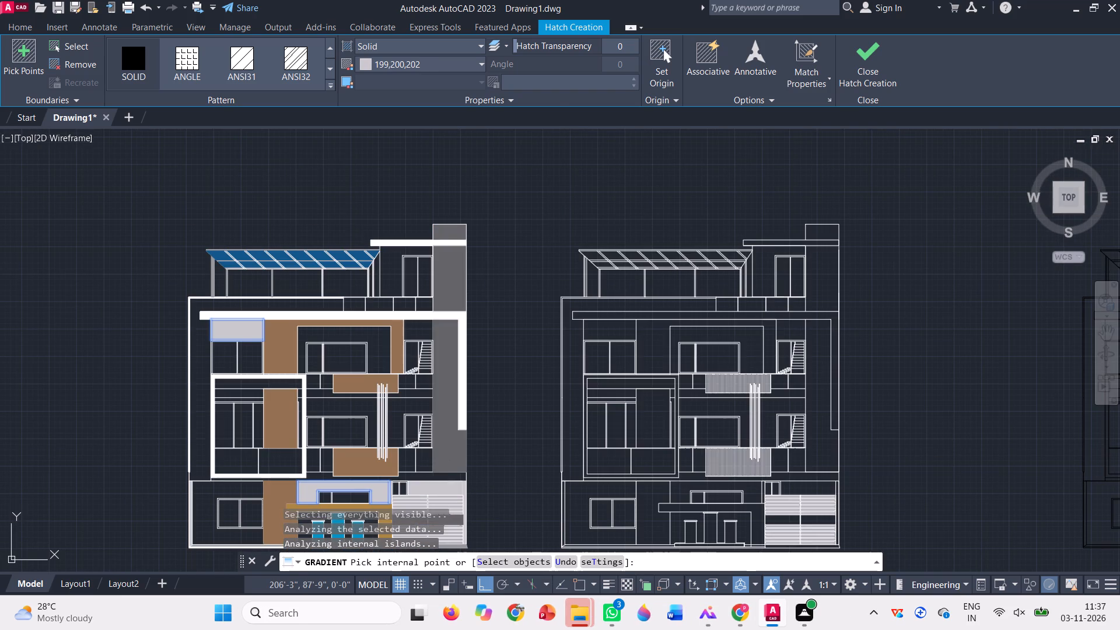
click(877, 70)
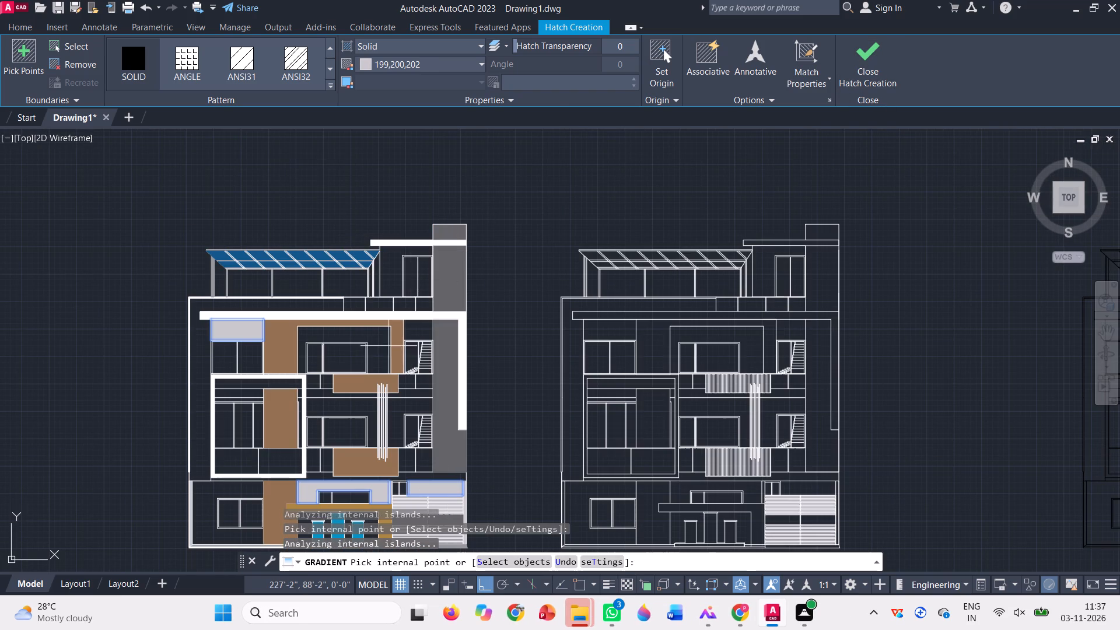
Add the same solid fill to the wall around the rooftop door and around the two staircase openings below, and finish the hatch.
click(390, 261)
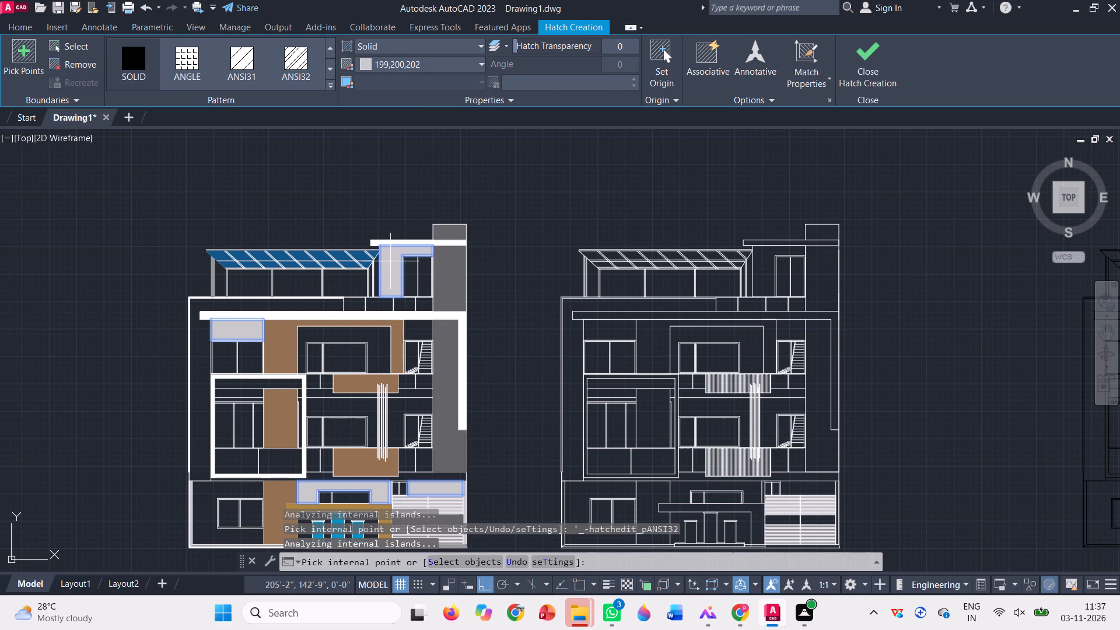
scroll(416, 343, up, 3)
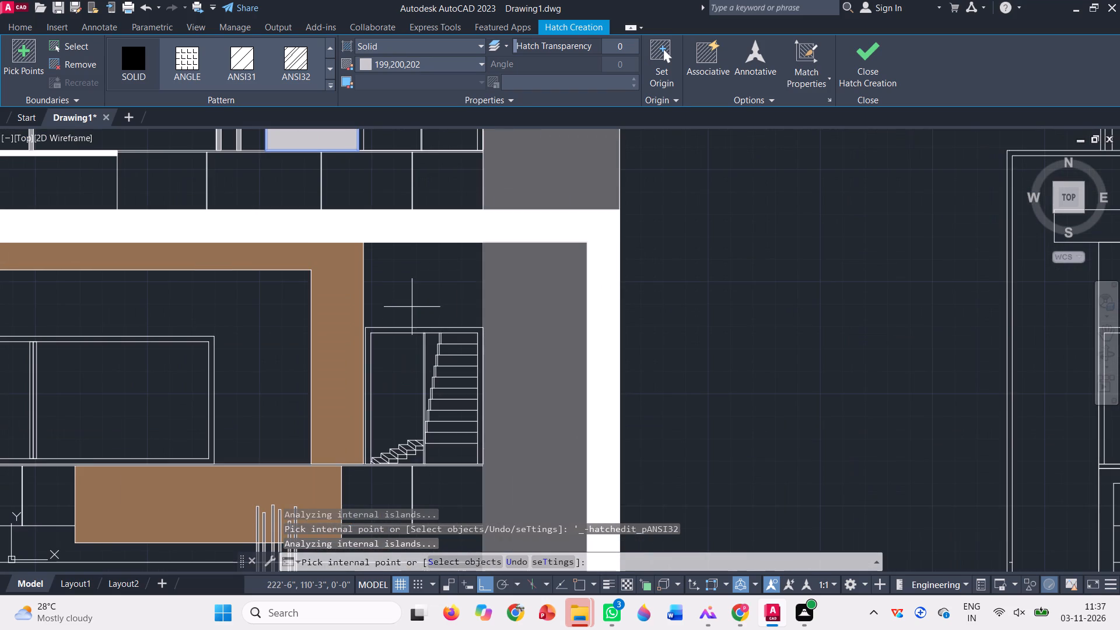
click(410, 306)
scroll(377, 348, down, 2)
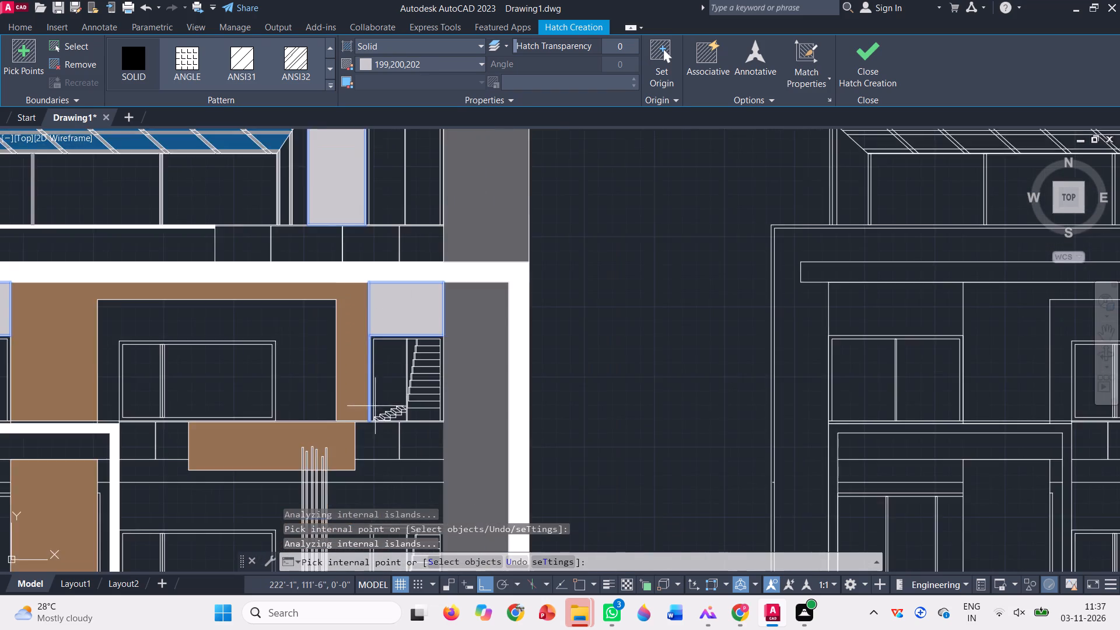
scroll(374, 407, down, 1)
click(368, 465)
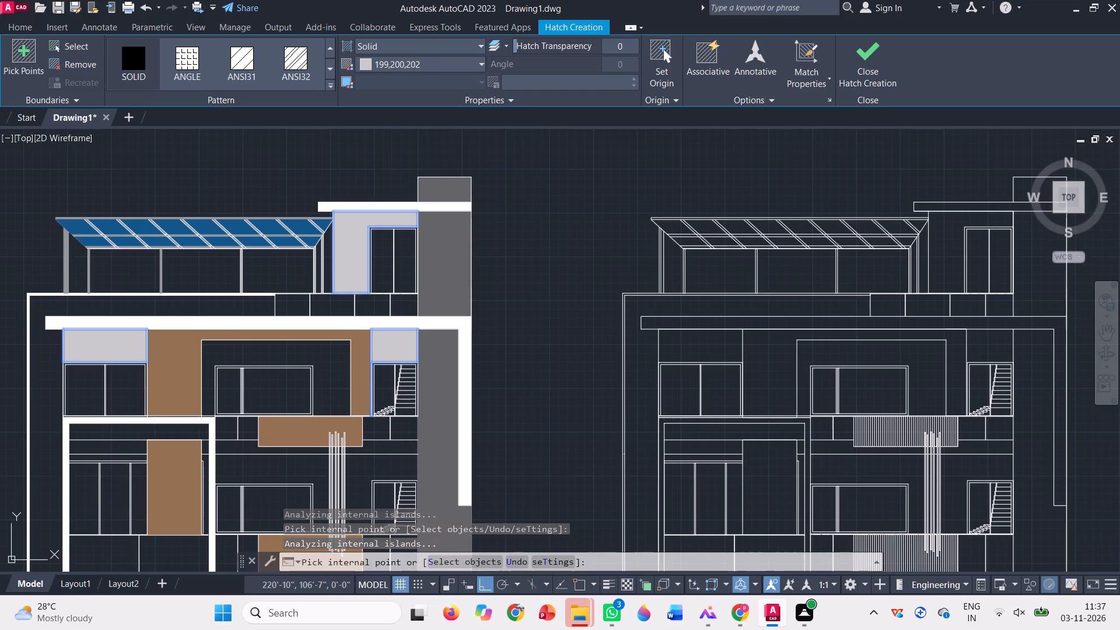
scroll(387, 446, down, 2)
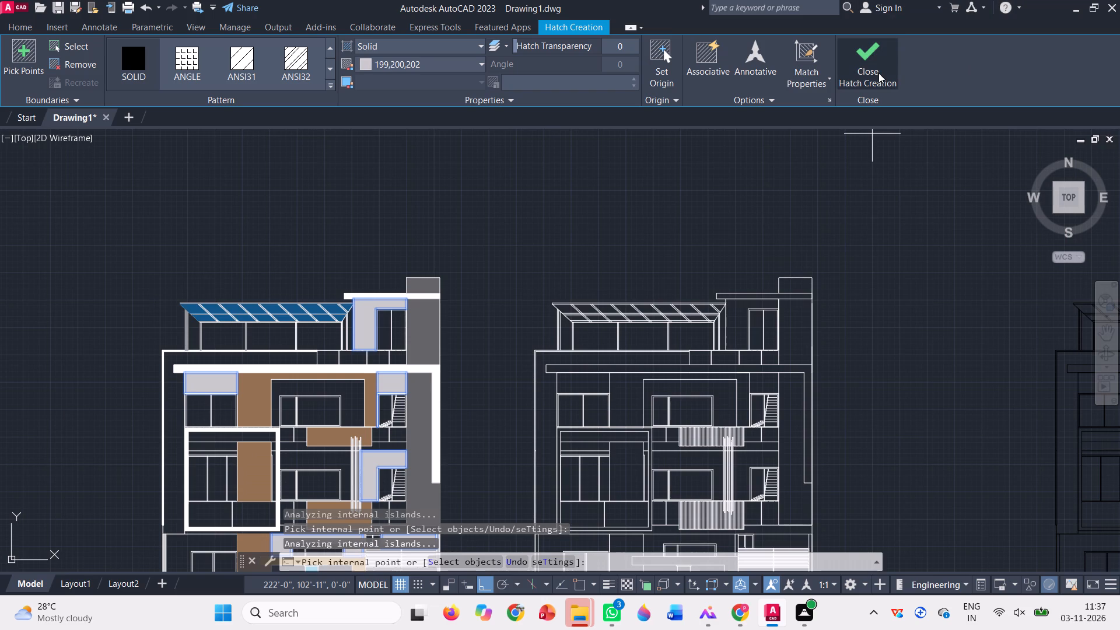
click(878, 73)
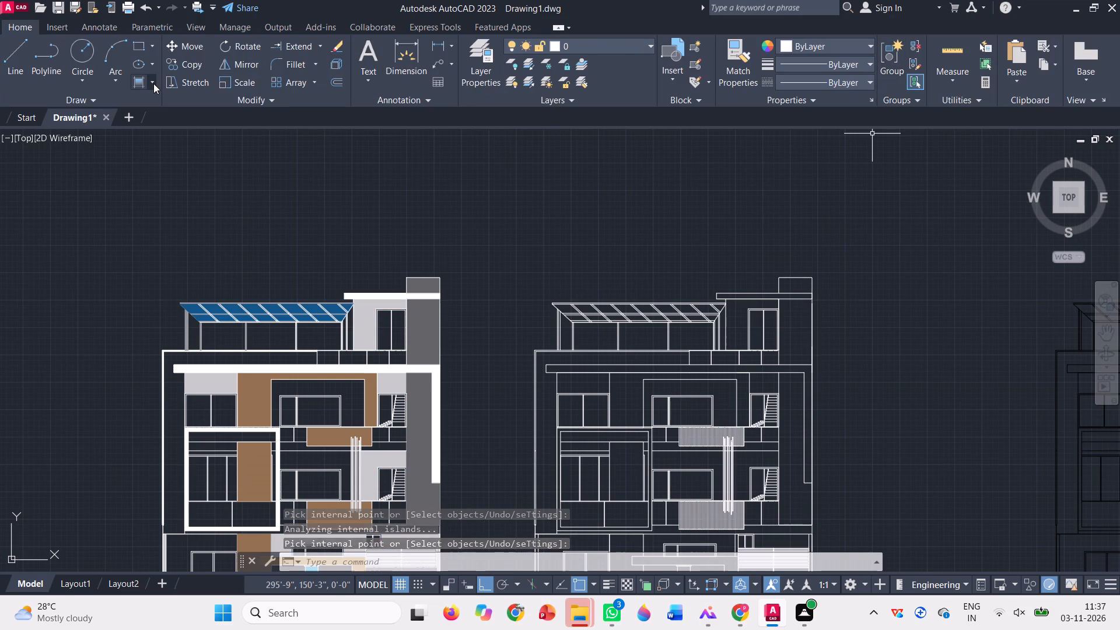
Start another solid hatch and try index color 41, then DIC 1 from DIC COLOR GUIDE(R), as its colour.
click(137, 82)
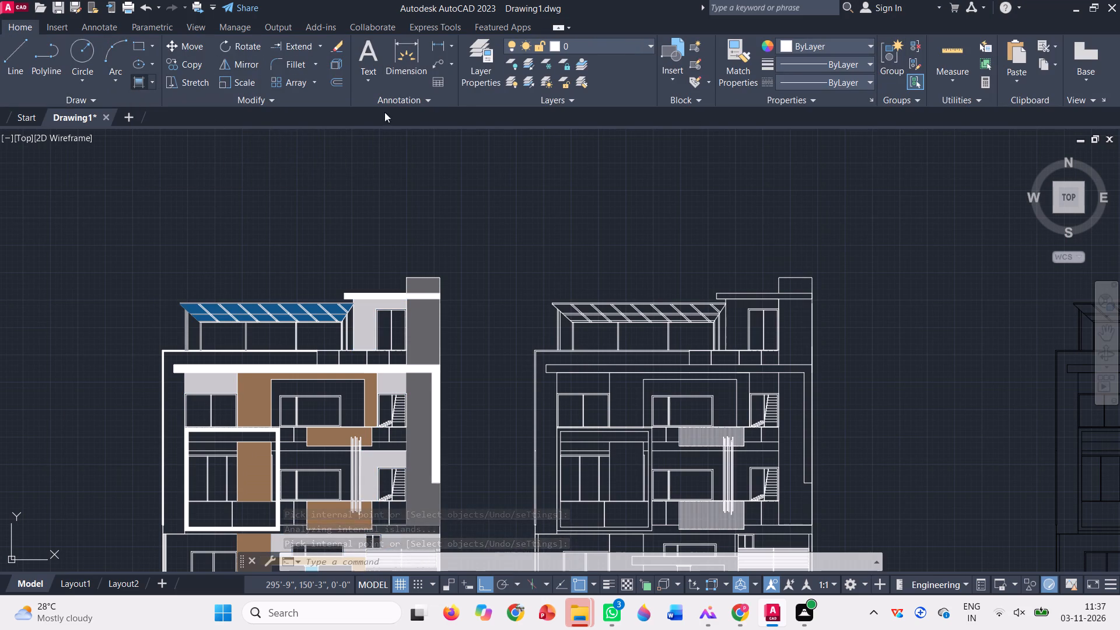
scroll(250, 81, up, 13)
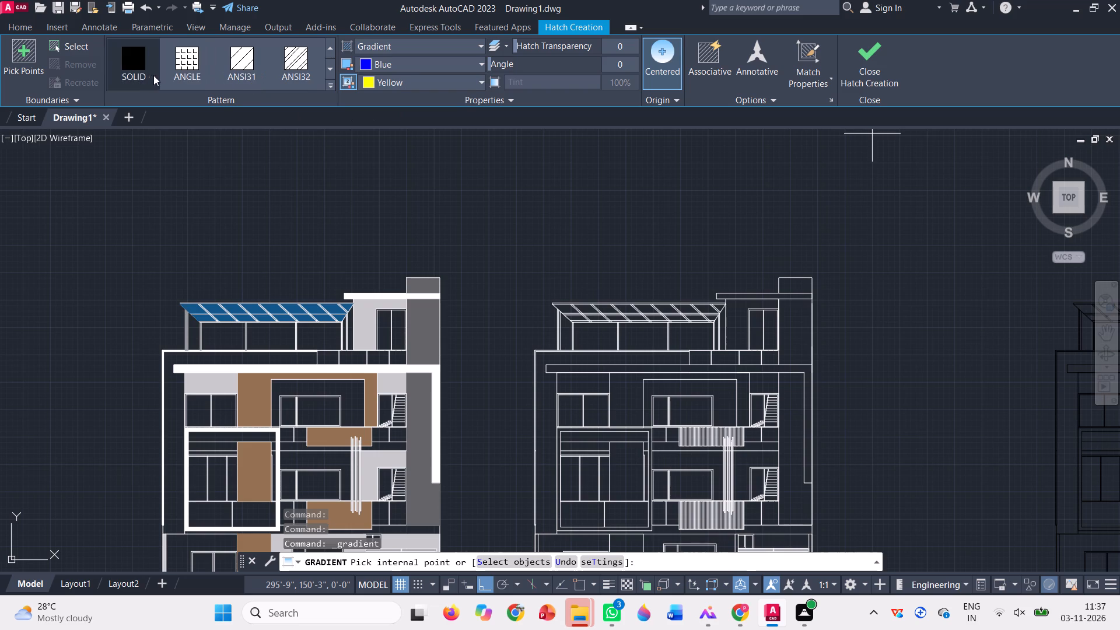
click(145, 75)
click(411, 69)
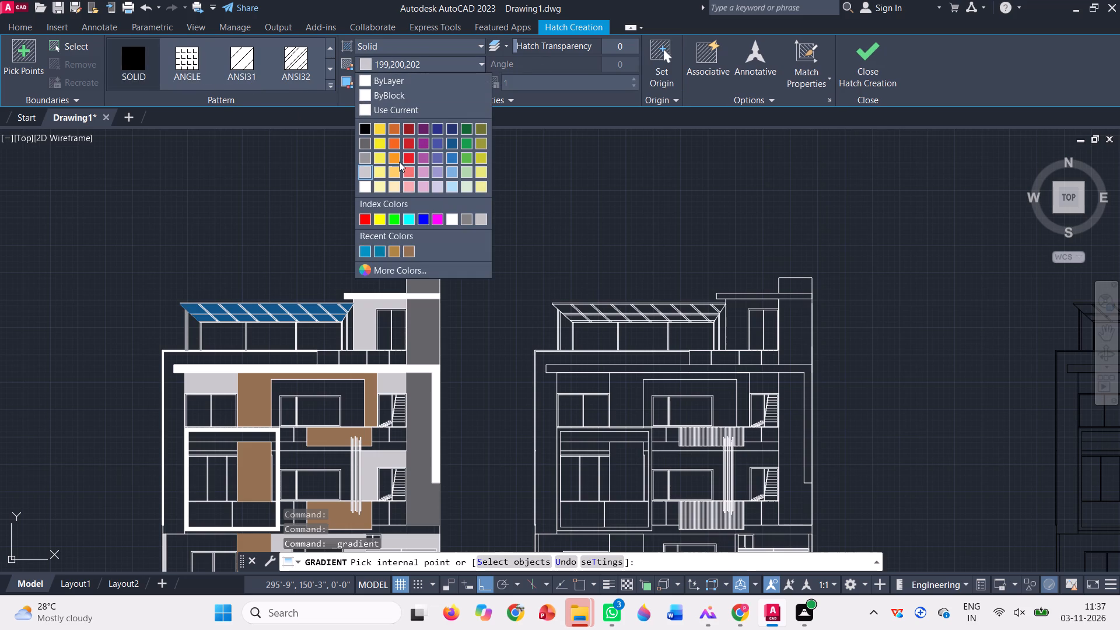
click(402, 269)
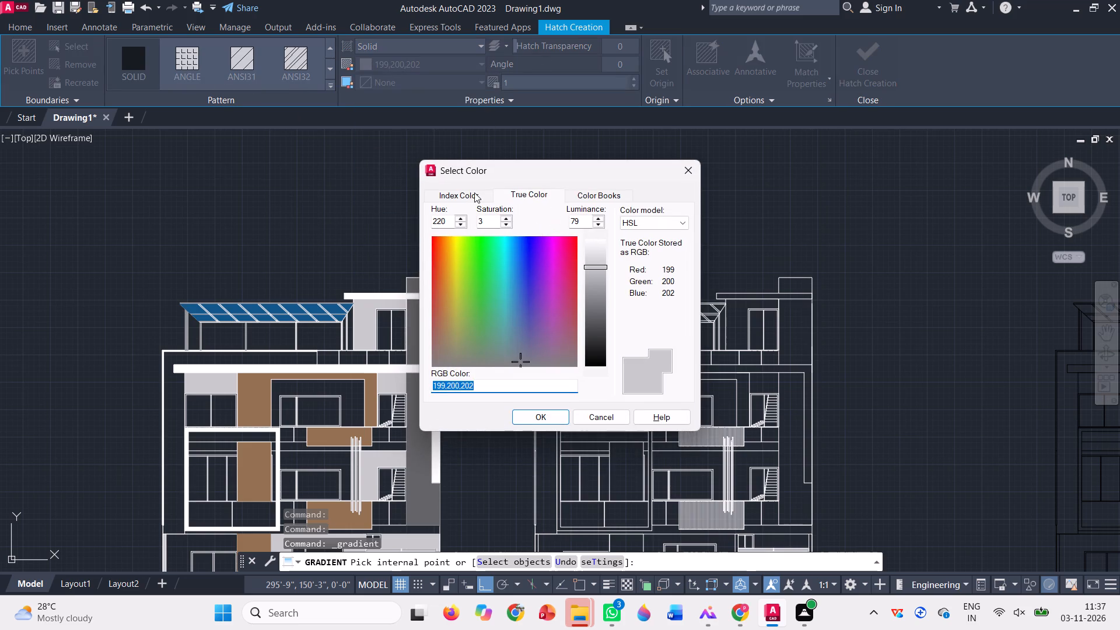
click(474, 192)
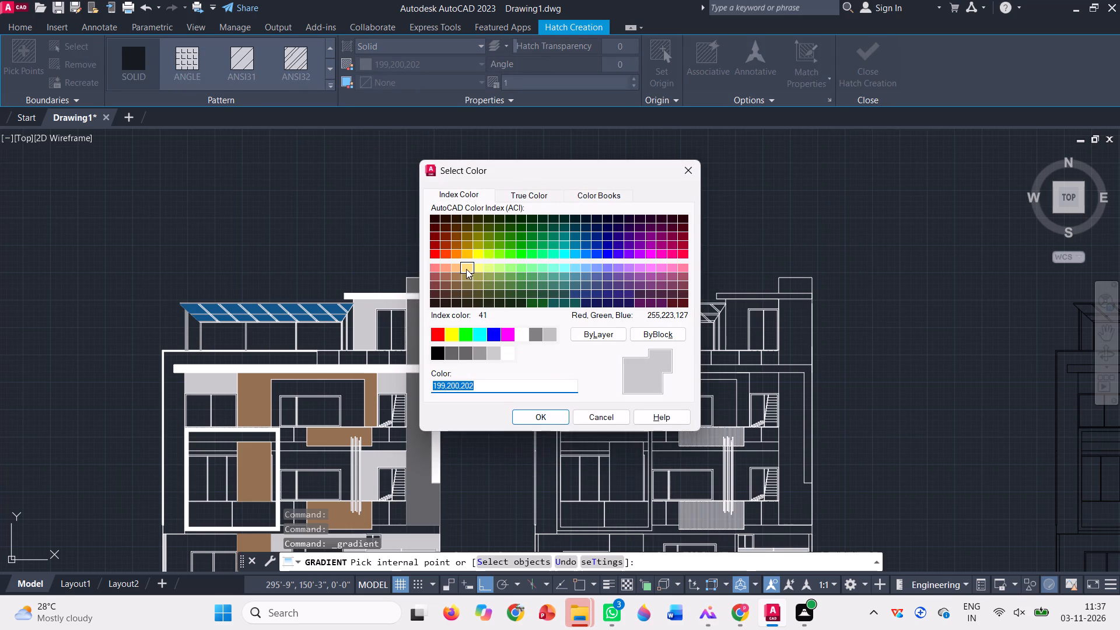
click(466, 269)
click(587, 194)
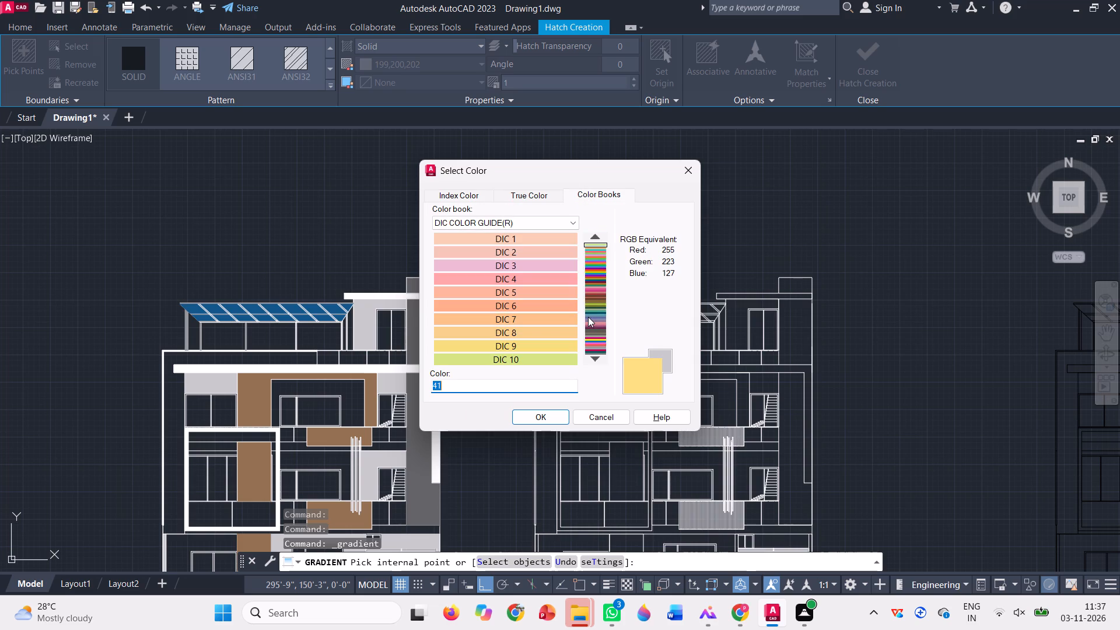
click(565, 240)
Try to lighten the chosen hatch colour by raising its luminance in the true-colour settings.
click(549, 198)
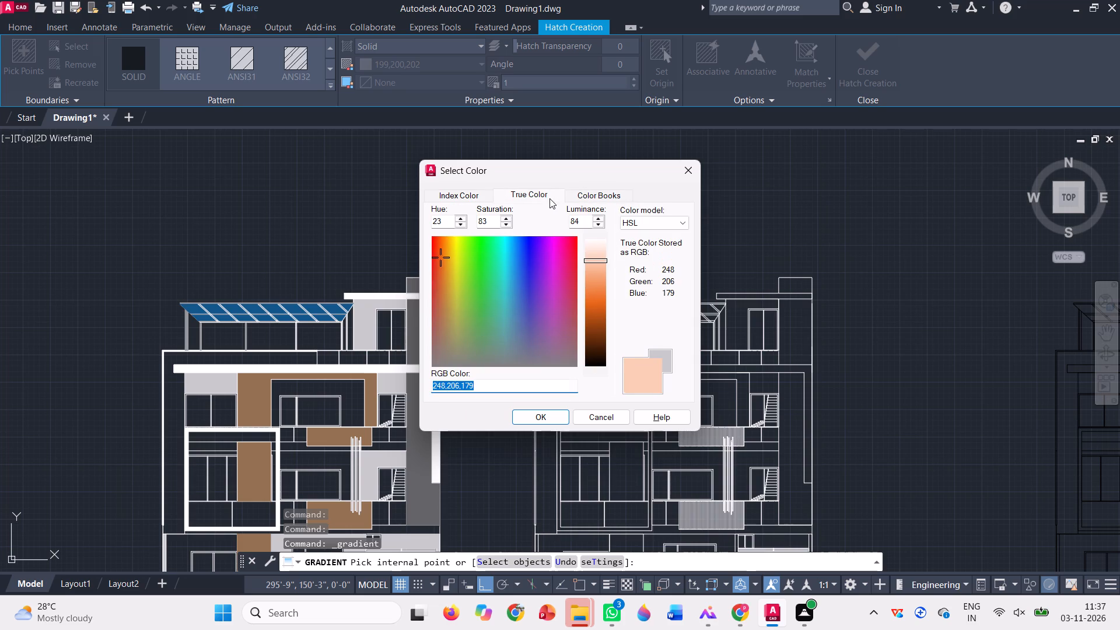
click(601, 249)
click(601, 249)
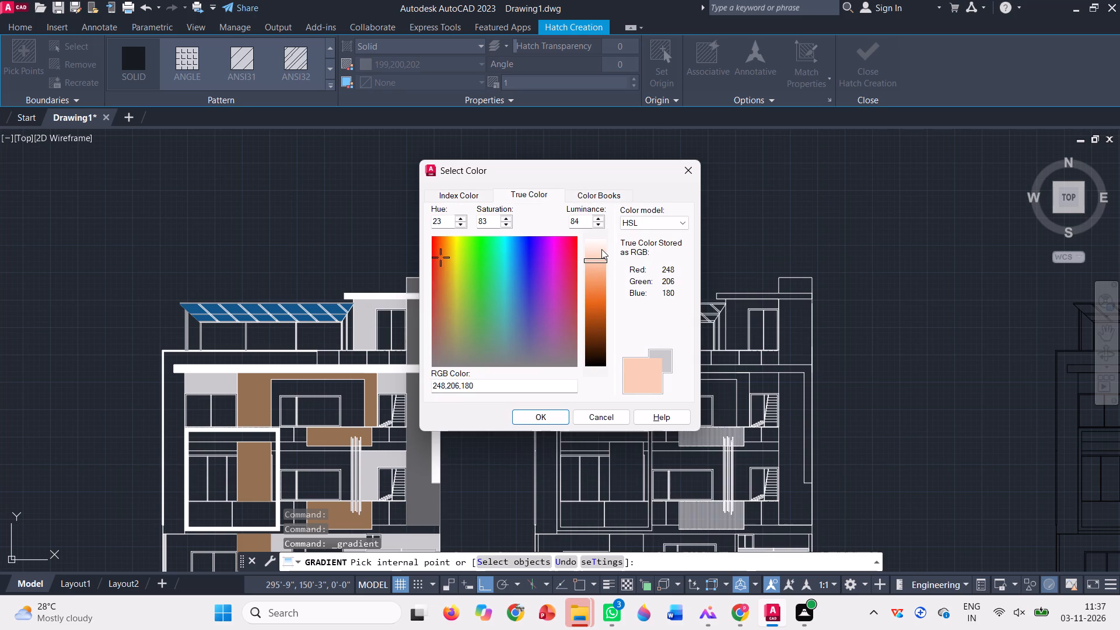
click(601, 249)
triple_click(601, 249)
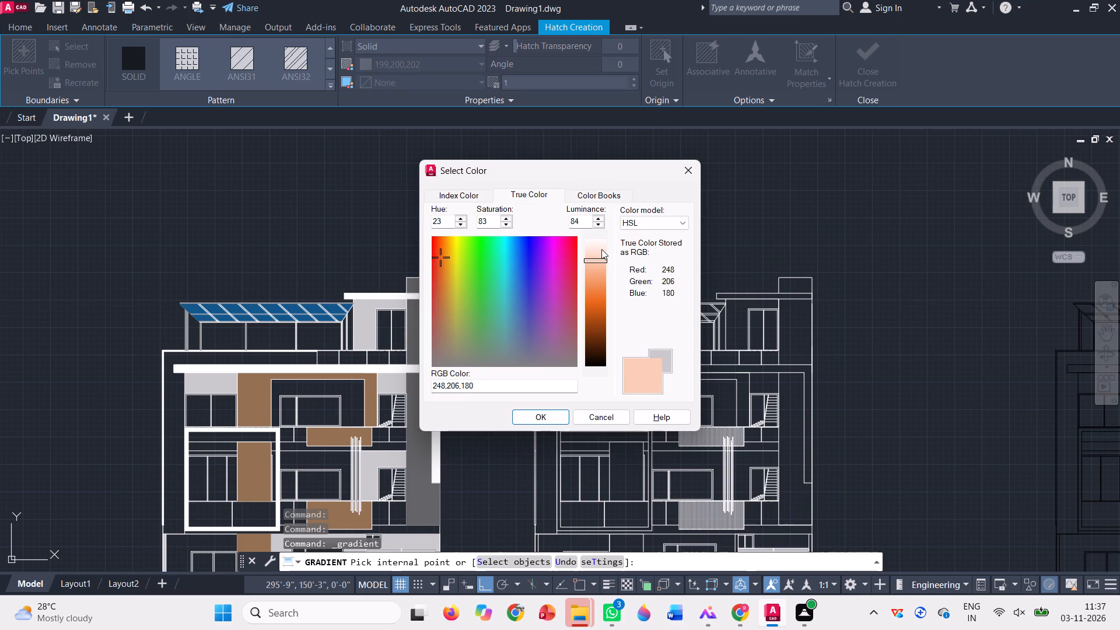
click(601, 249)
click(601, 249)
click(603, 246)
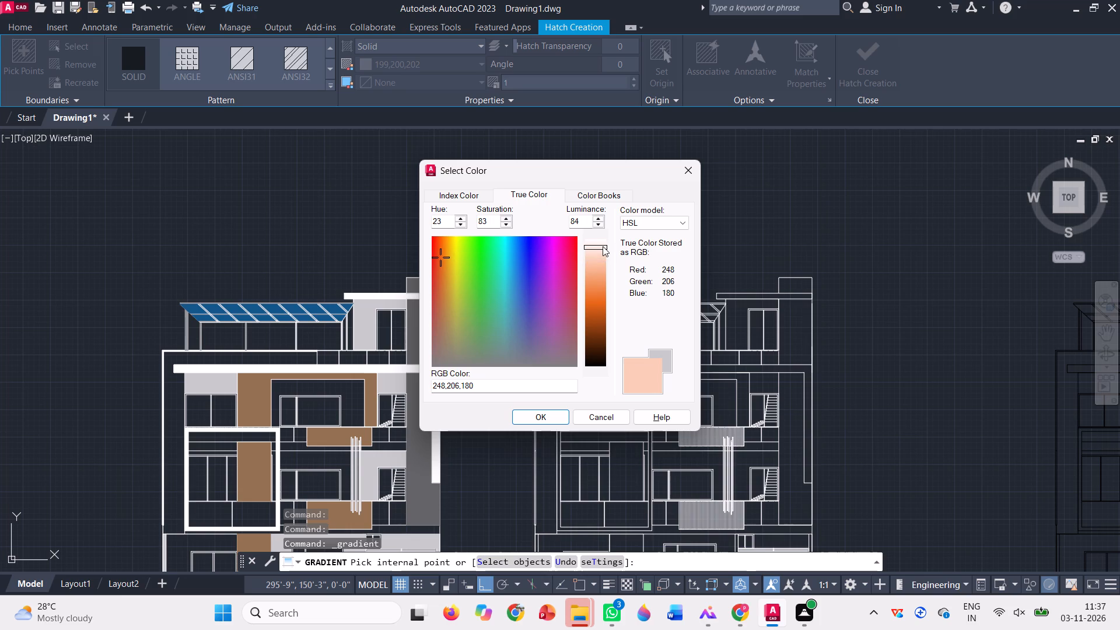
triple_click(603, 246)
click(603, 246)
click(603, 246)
Browse the DIC COLOR GUIDE(R) color book and pick DIC 287 as the hatch colour.
click(606, 195)
click(594, 356)
click(594, 356)
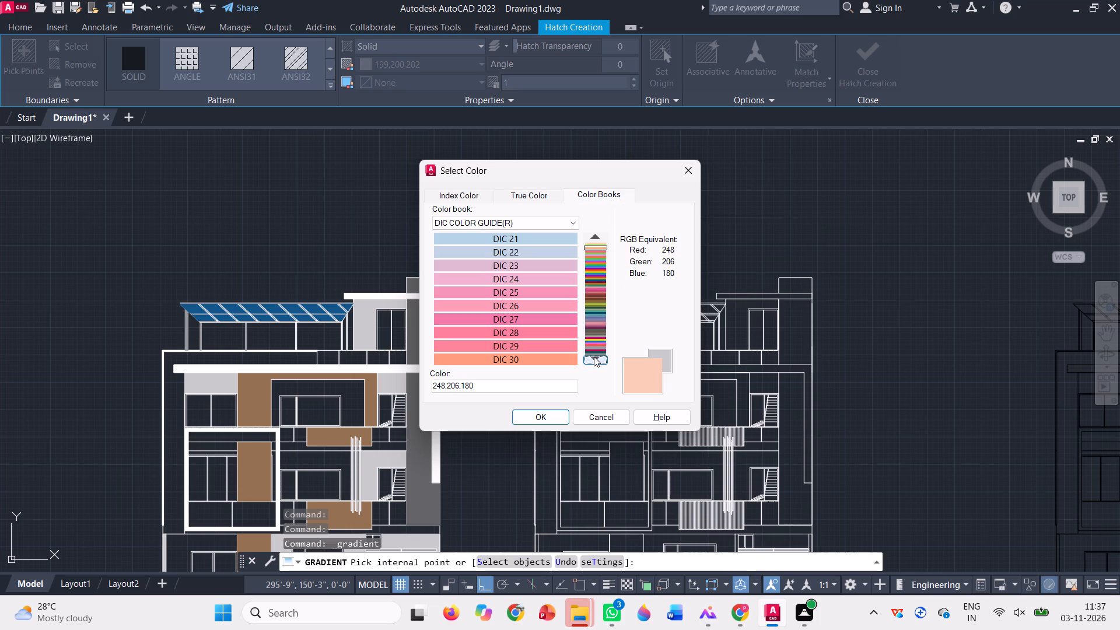
click(594, 356)
double_click(596, 358)
click(596, 358)
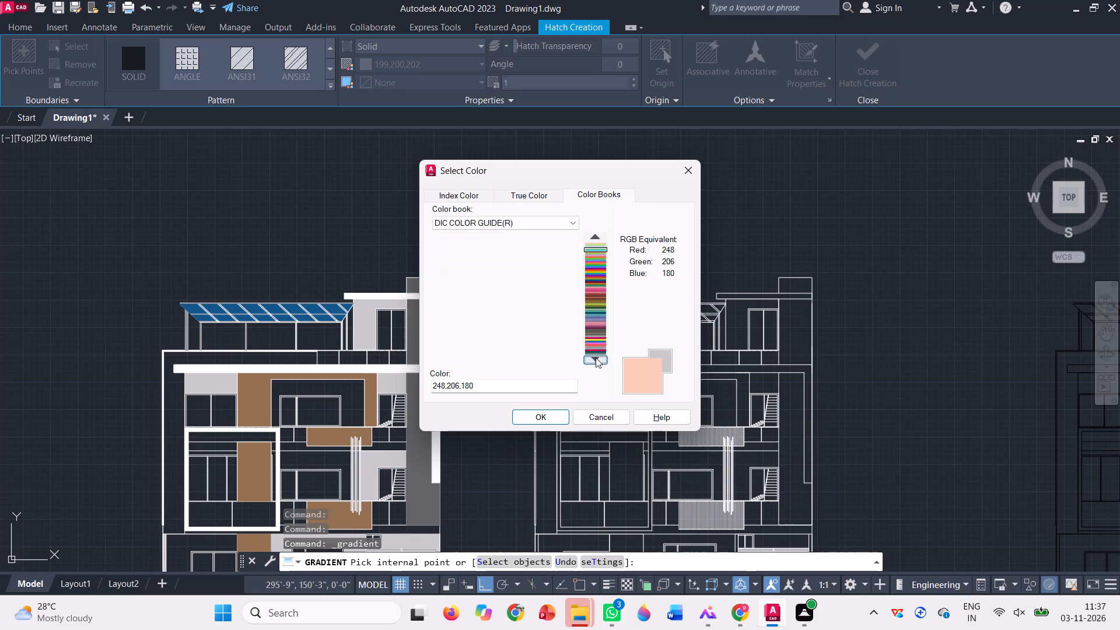
double_click(596, 358)
click(596, 358)
click(596, 358)
click(596, 358)
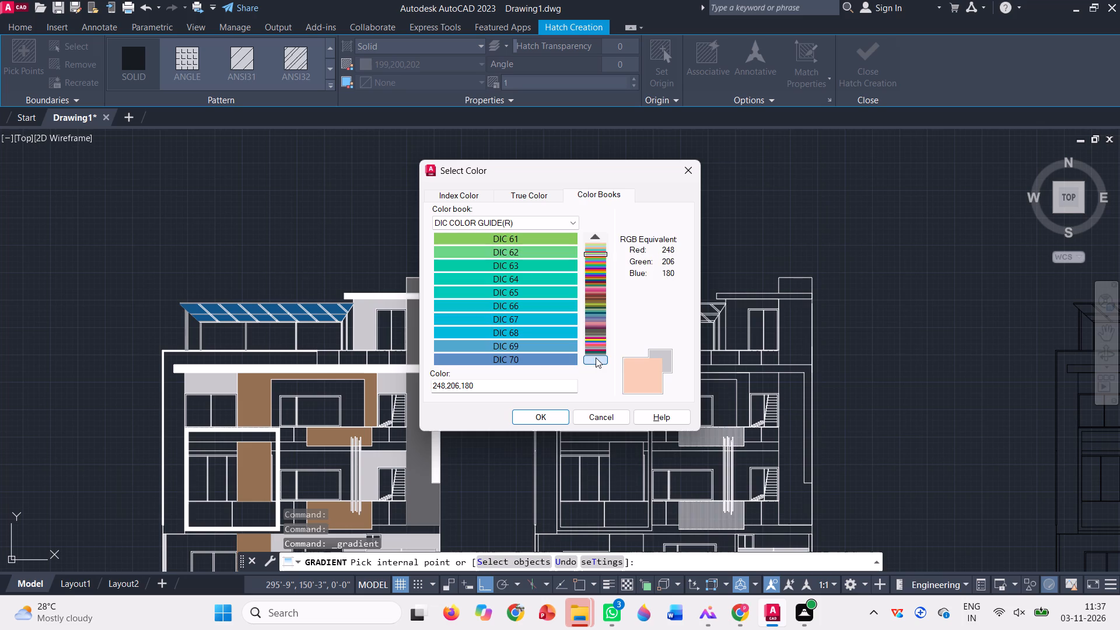
click(596, 358)
click(596, 358)
click(596, 358)
click(596, 358)
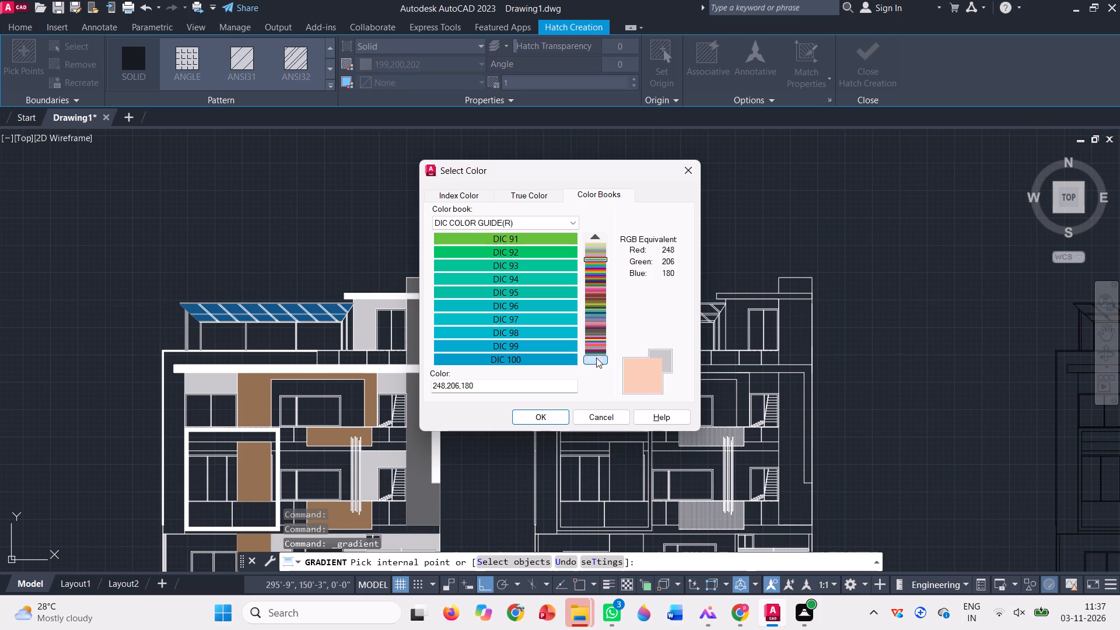
click(596, 358)
click(596, 358)
click(596, 358)
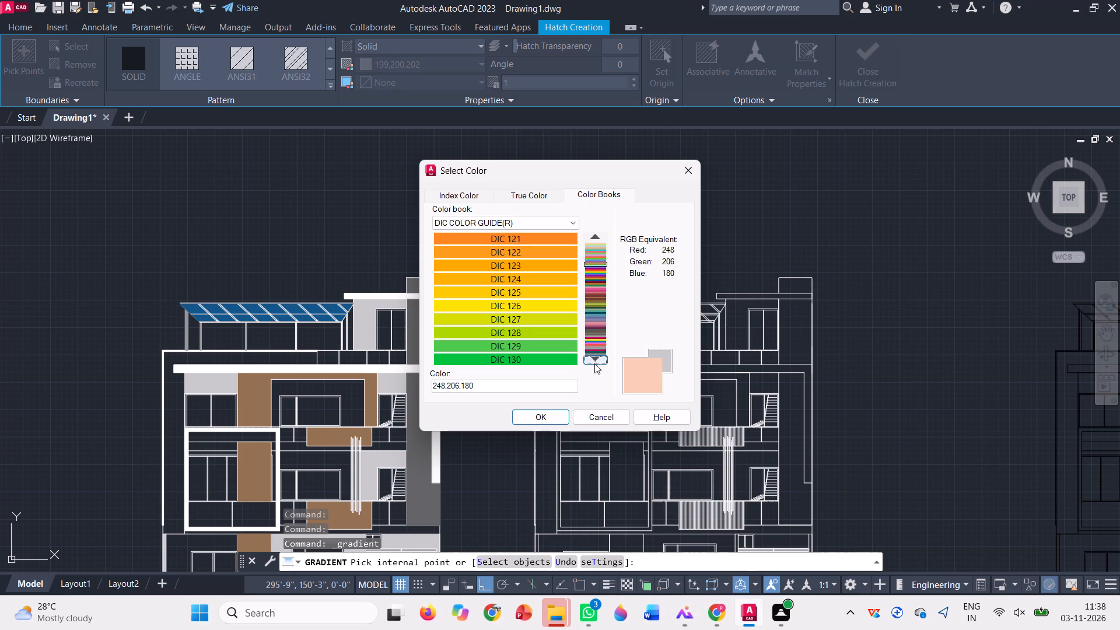
click(597, 357)
click(597, 358)
click(597, 358)
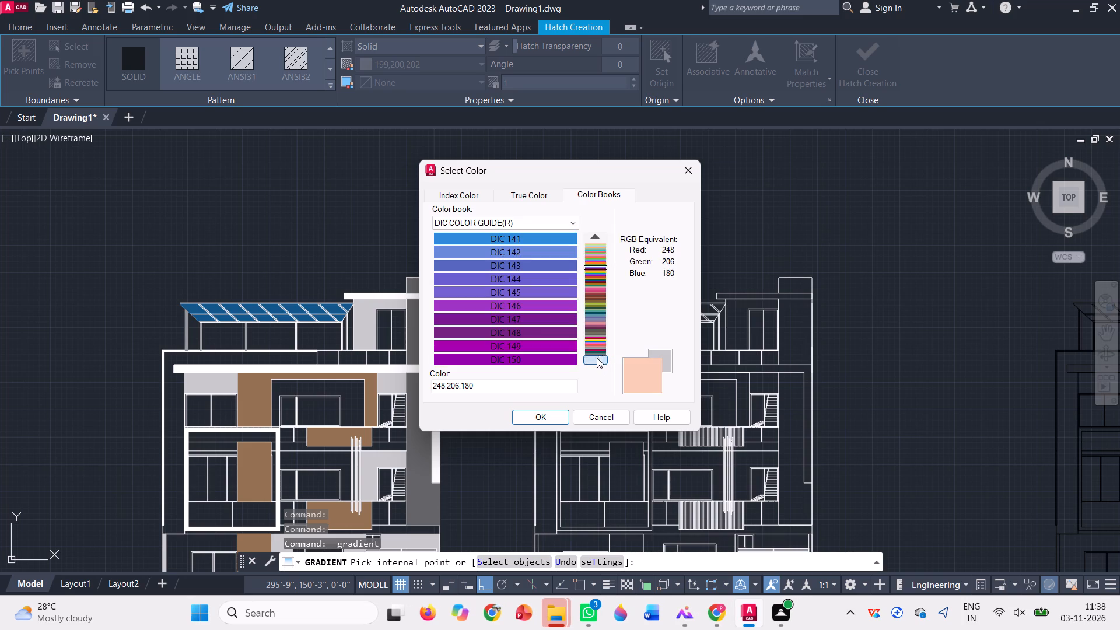
click(597, 358)
click(597, 358)
click(597, 358)
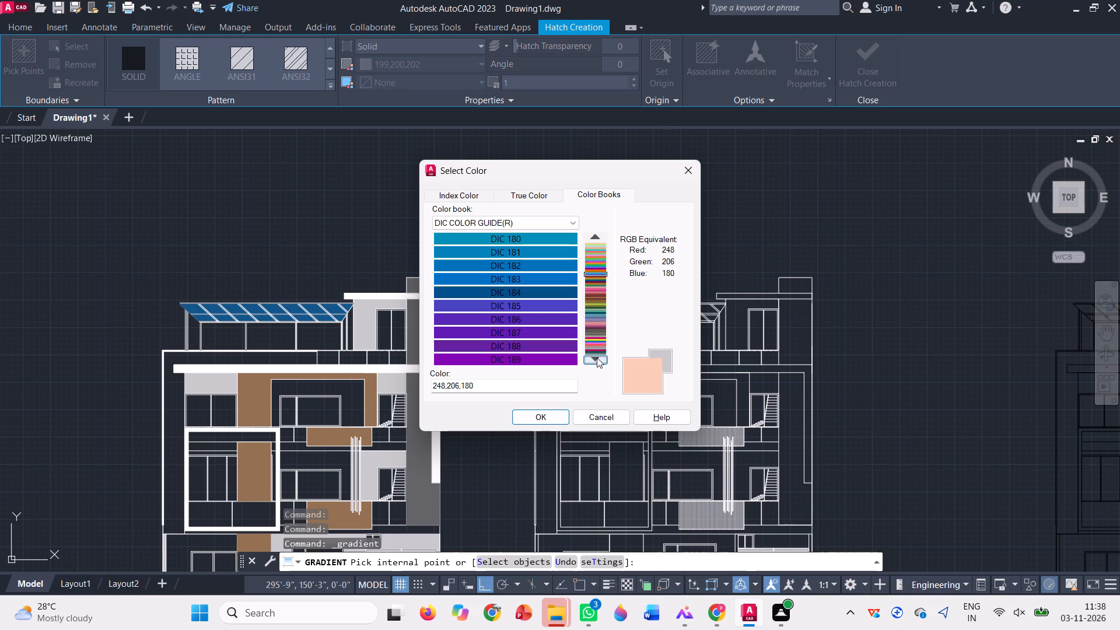
triple_click(597, 358)
click(597, 358)
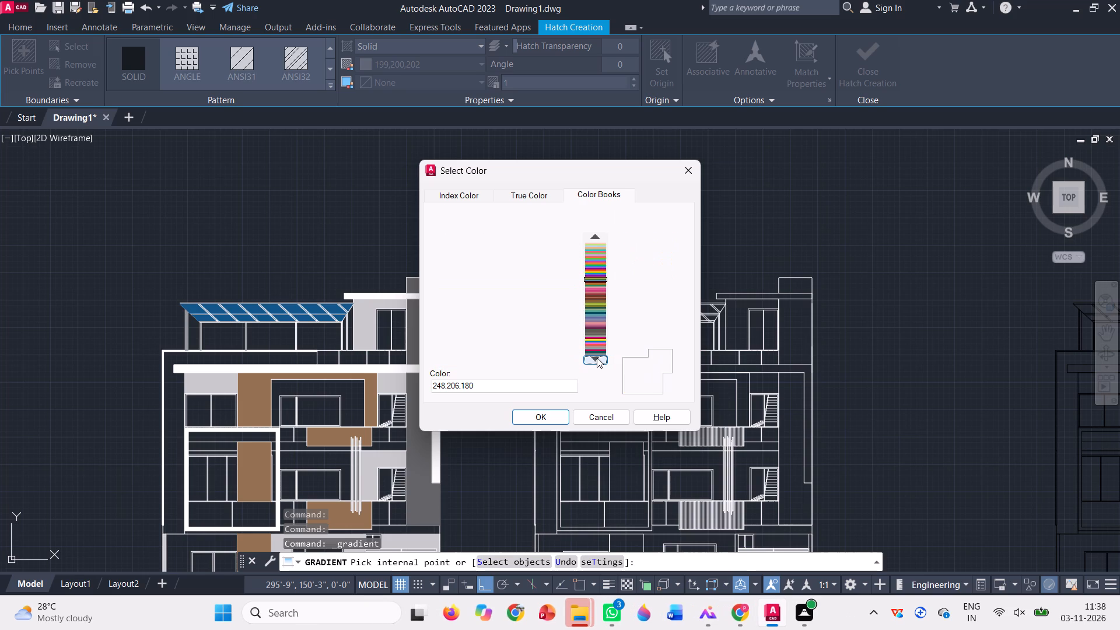
click(597, 358)
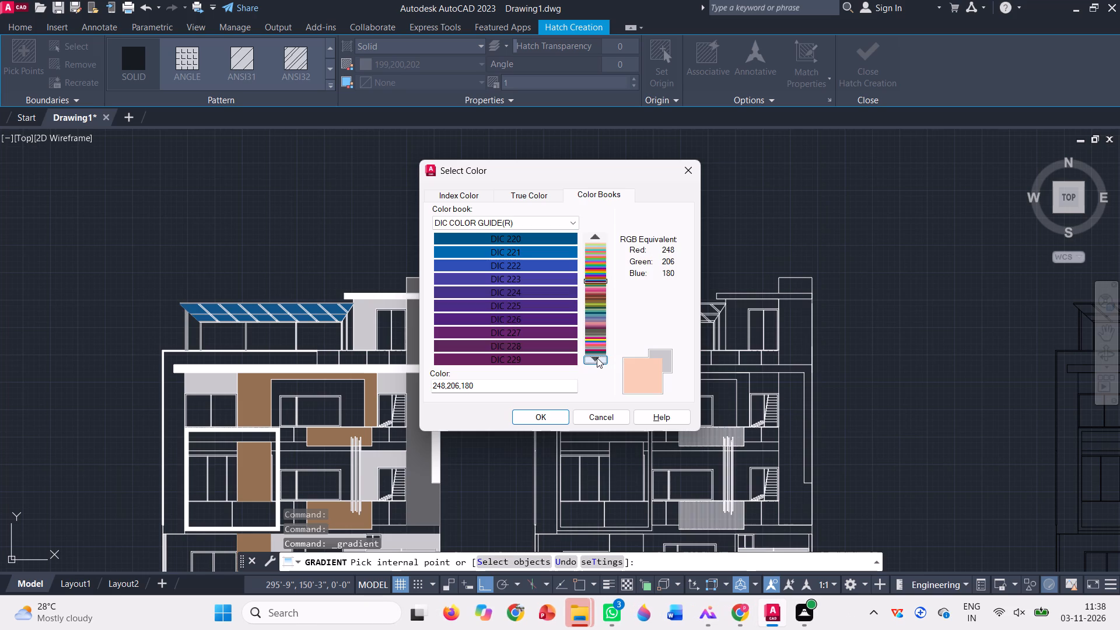
click(597, 358)
click(597, 358)
click(597, 358)
click(597, 358)
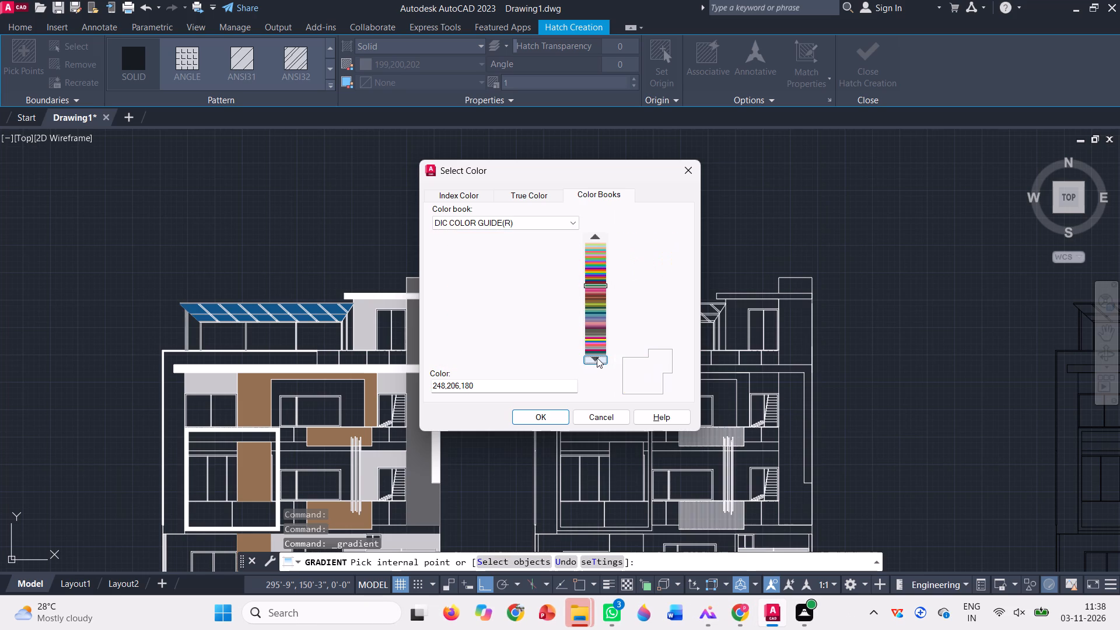
click(597, 358)
click(597, 358)
click(597, 358)
click(597, 358)
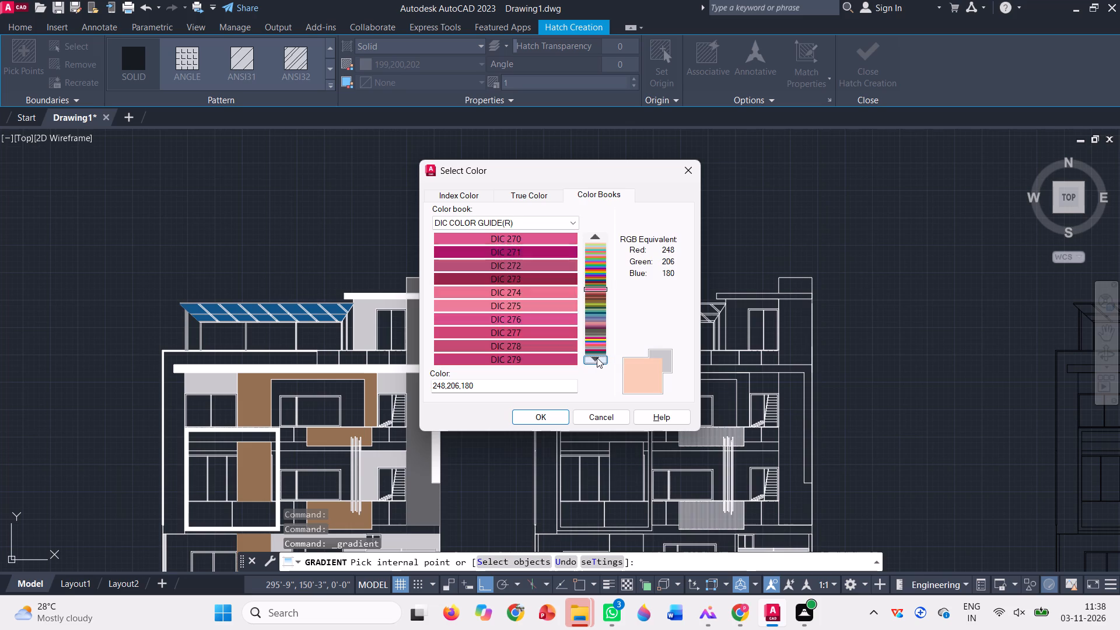
click(597, 358)
click(598, 237)
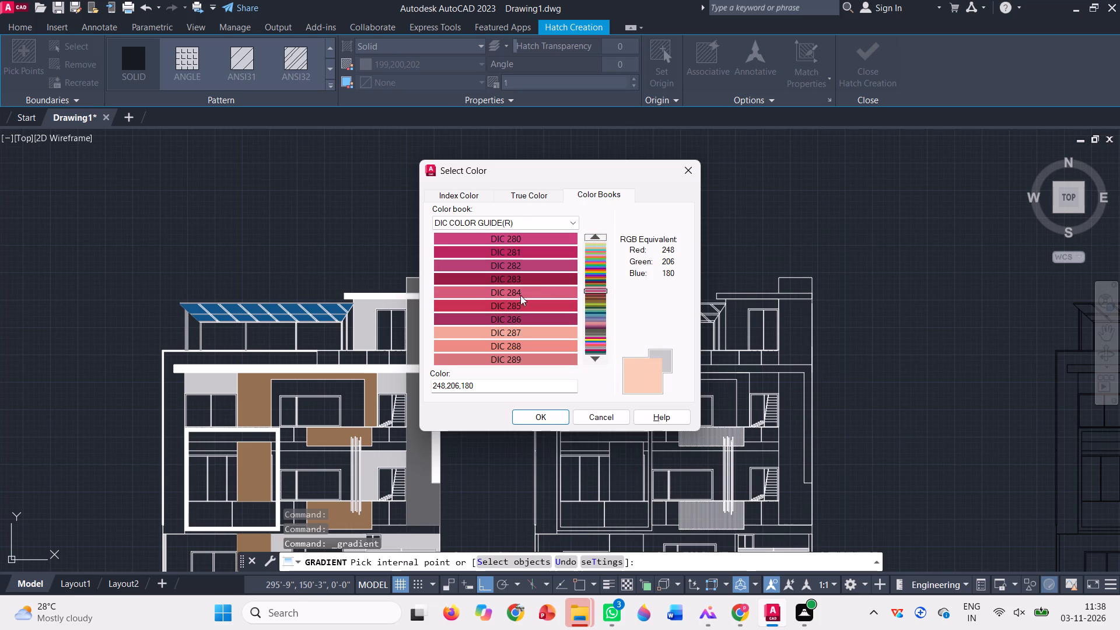
click(523, 331)
Lighten the picked colour to luminance 90 in the true-colour settings, giving 249,218,210, and apply it to the hatch.
click(520, 198)
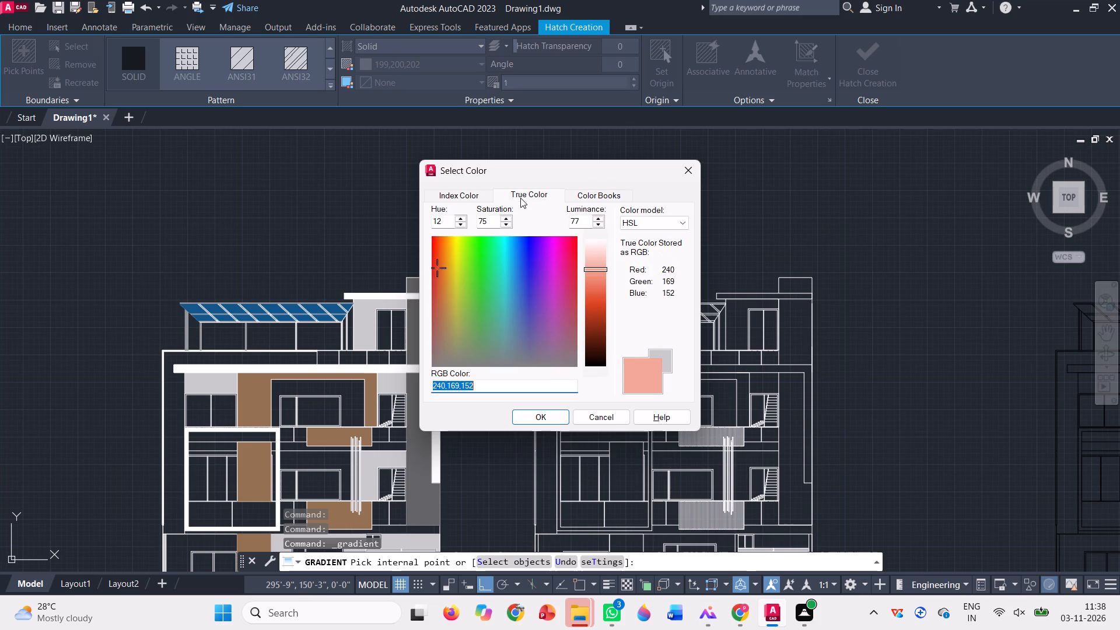
click(604, 258)
double_click(597, 258)
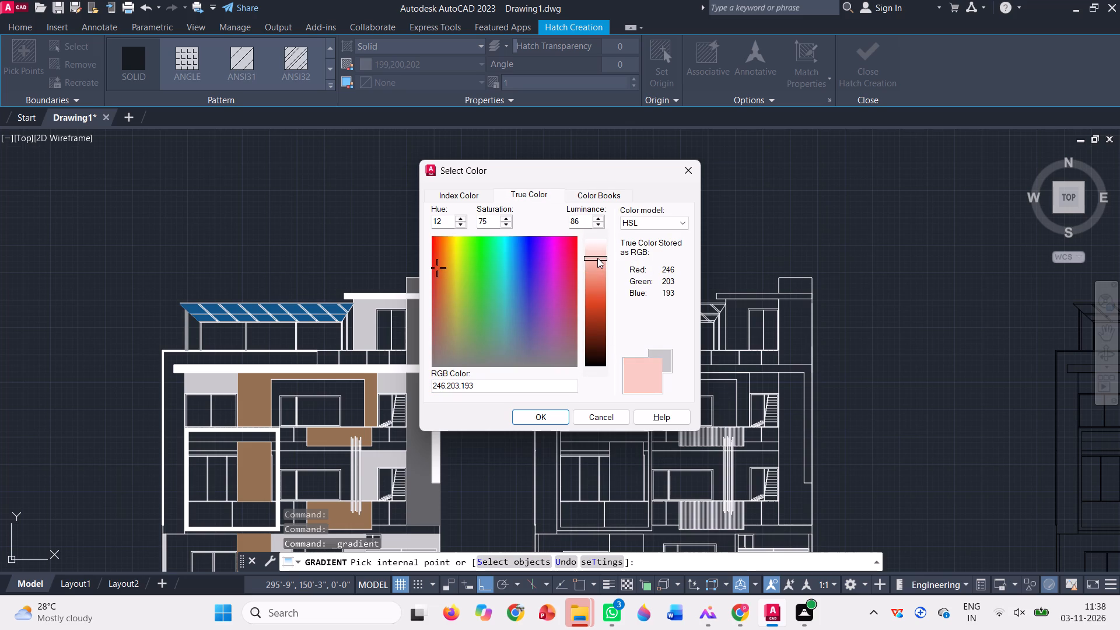
click(597, 252)
click(539, 417)
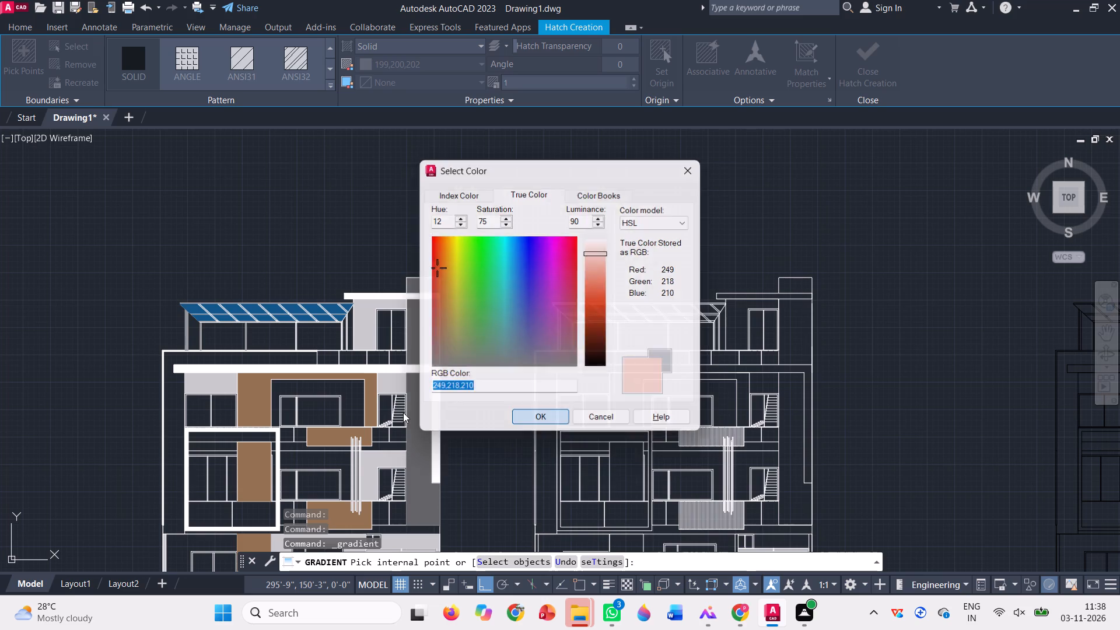
Fill the wall framing the central top-floor window and the wall around the window one floor below with the 249,218,210 solid hatch.
scroll(281, 395, up, 2)
click(279, 395)
scroll(323, 354, down, 2)
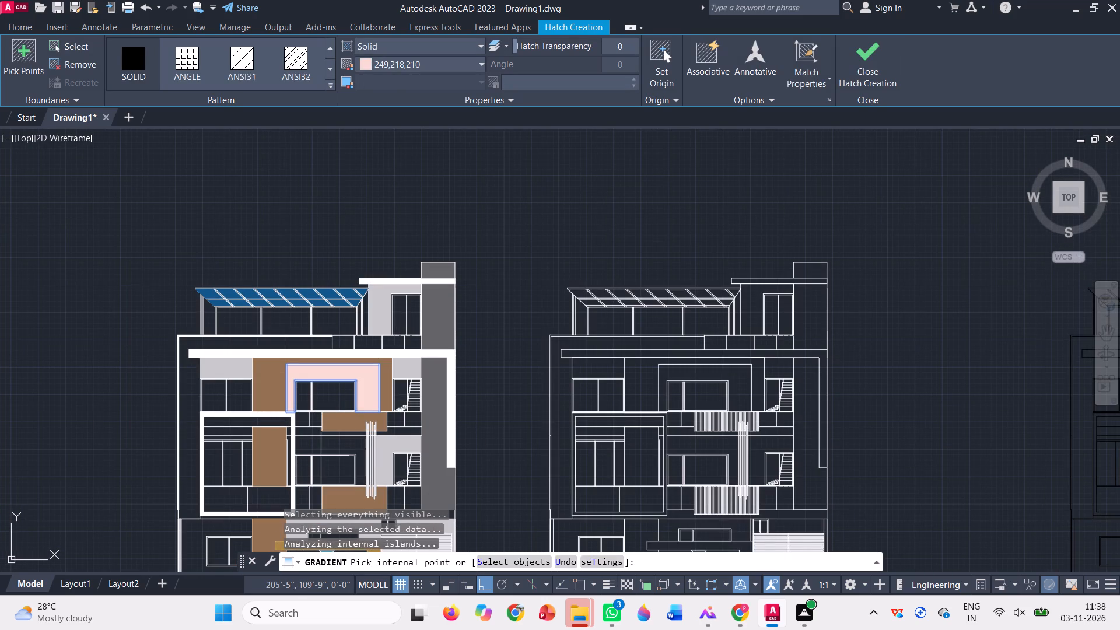
click(313, 446)
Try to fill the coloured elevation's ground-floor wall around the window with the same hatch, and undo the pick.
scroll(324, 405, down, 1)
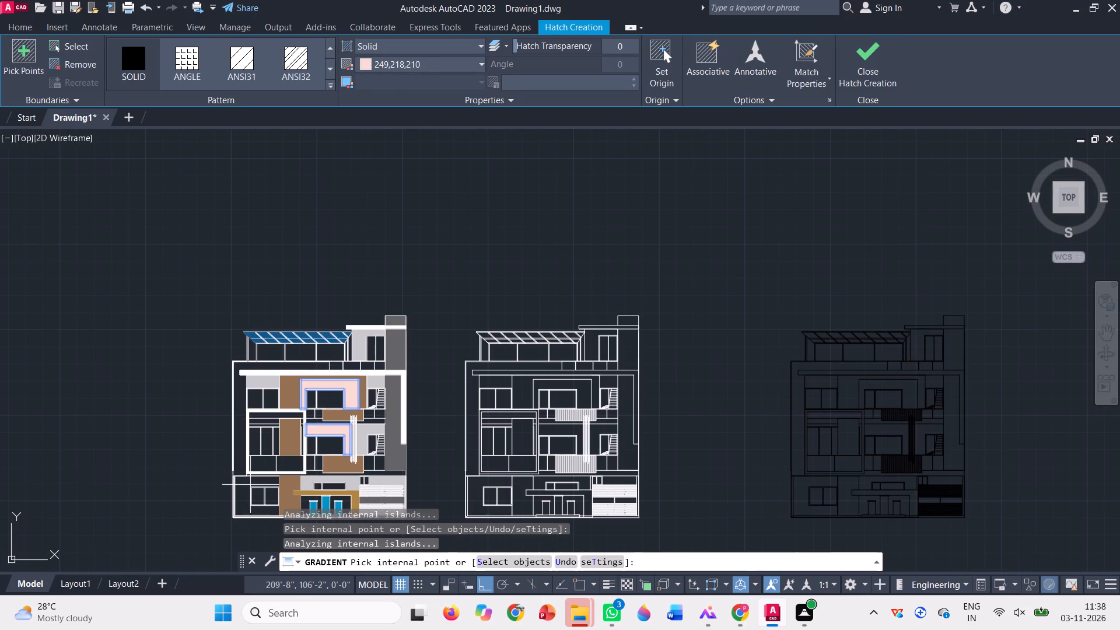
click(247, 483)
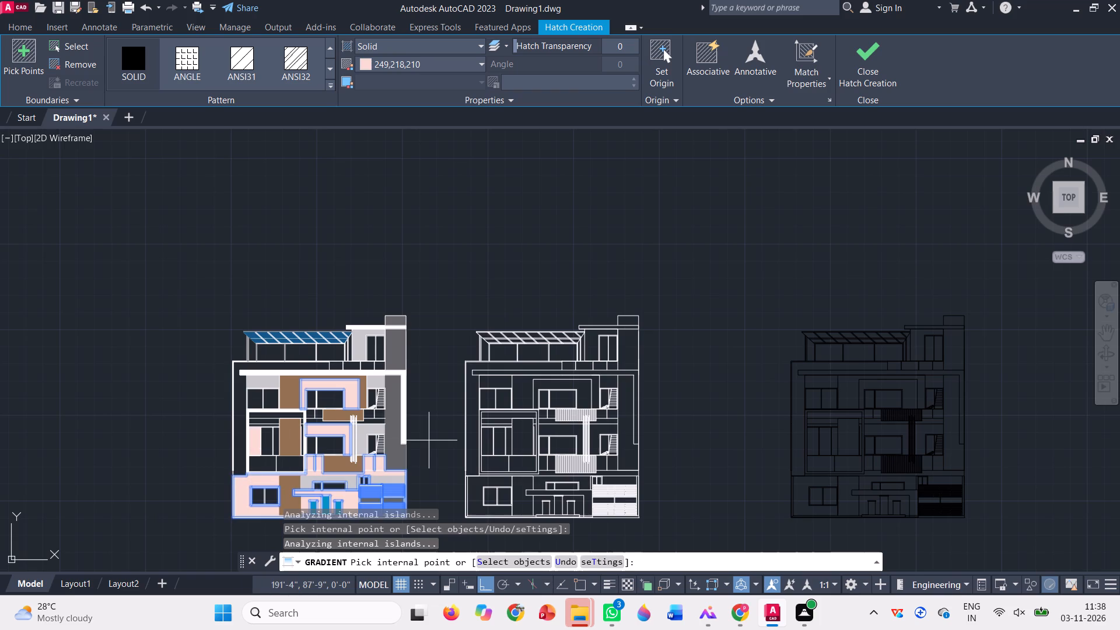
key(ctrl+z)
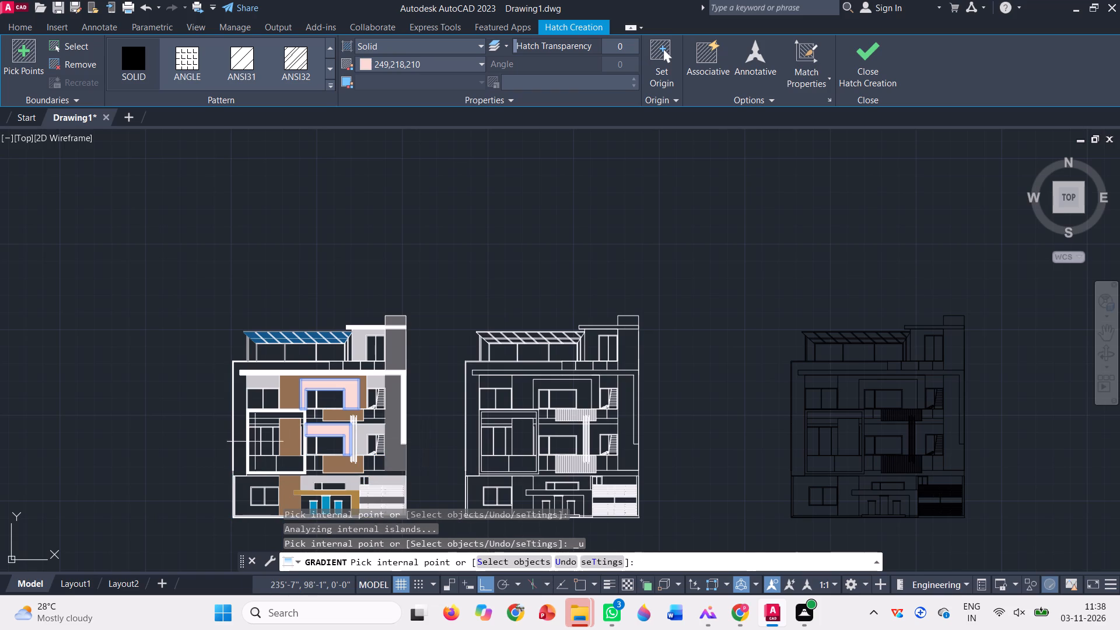
Fill the narrow wall band above the middle-floor window inside the white frame, beside the brown panel, with the same hatch.
scroll(253, 432, up, 5)
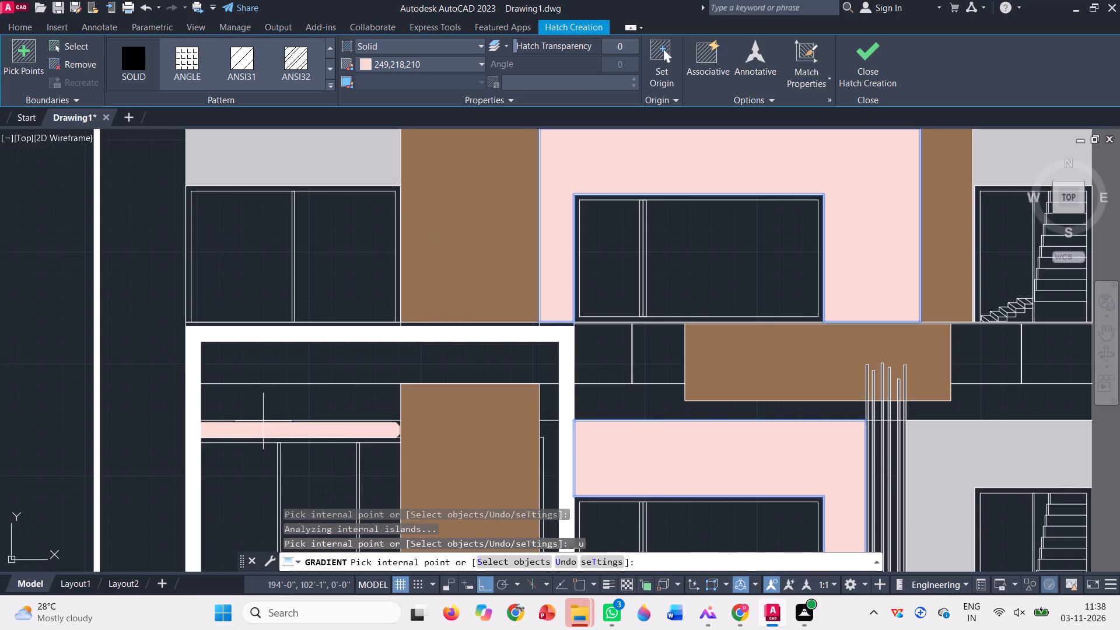
click(265, 398)
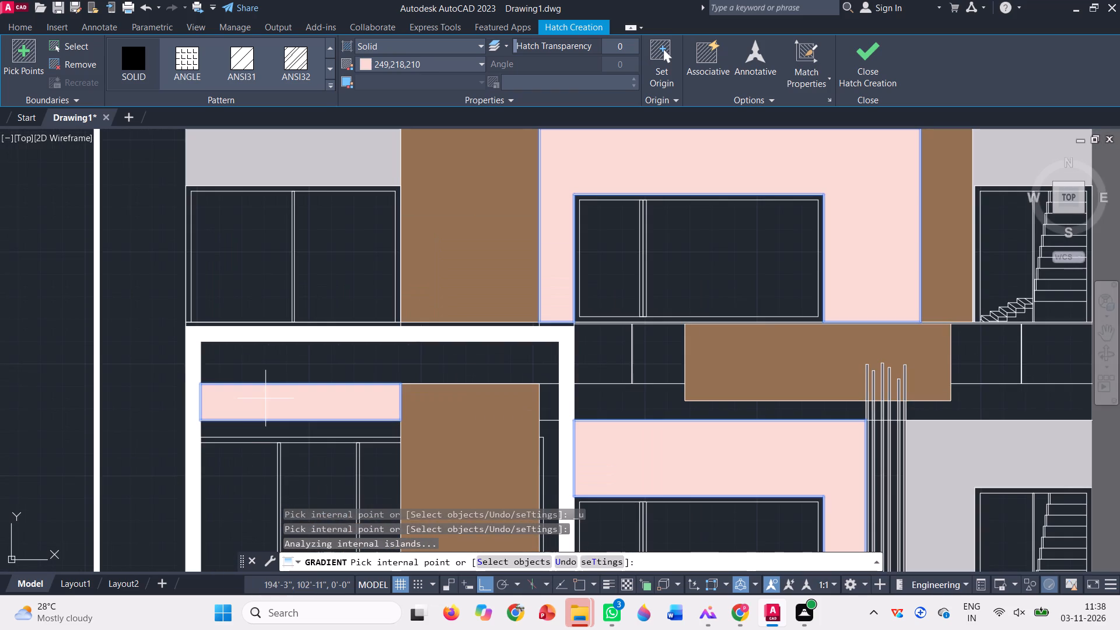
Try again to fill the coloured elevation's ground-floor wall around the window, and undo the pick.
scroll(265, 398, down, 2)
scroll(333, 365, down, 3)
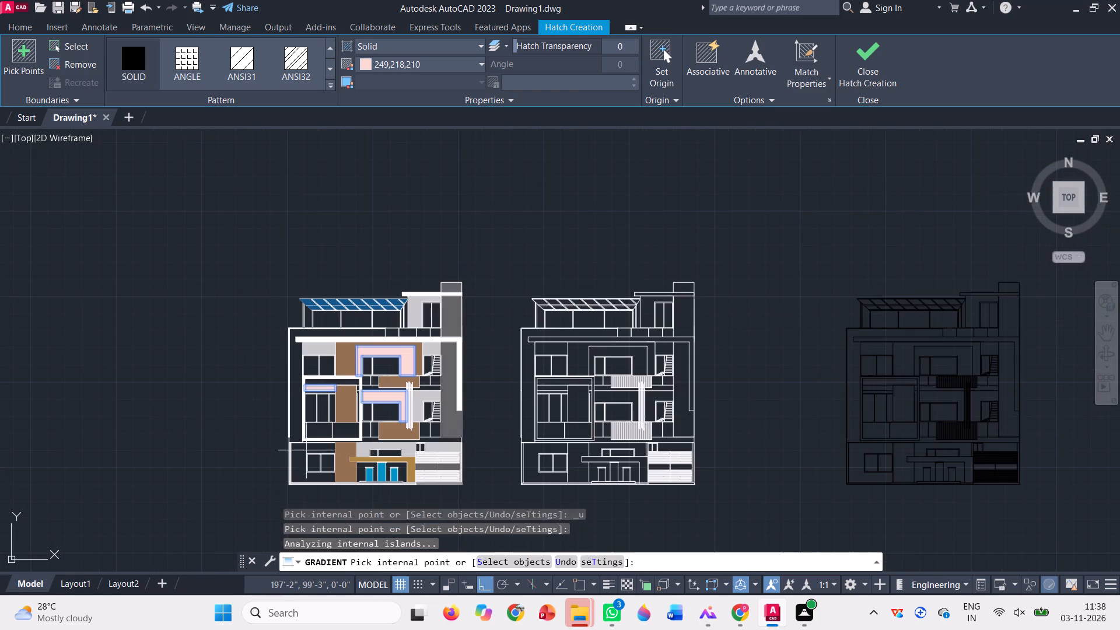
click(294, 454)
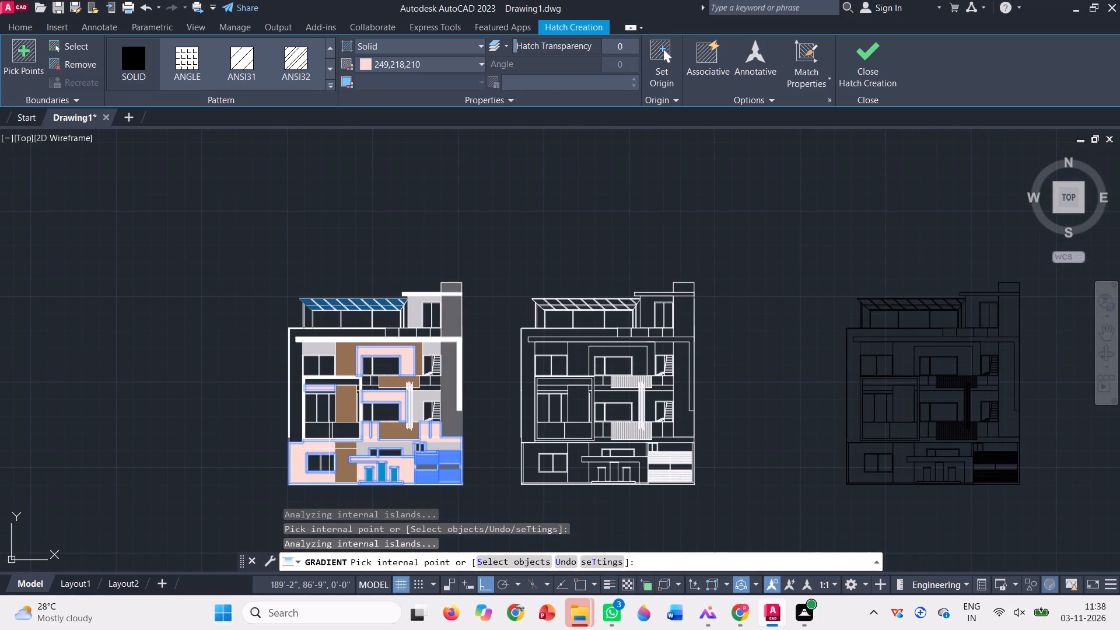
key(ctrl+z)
Fill the matching ground-floor wall around the window in the uncoloured middle elevation with the same hatch, and finish the hatch.
scroll(537, 444, up, 2)
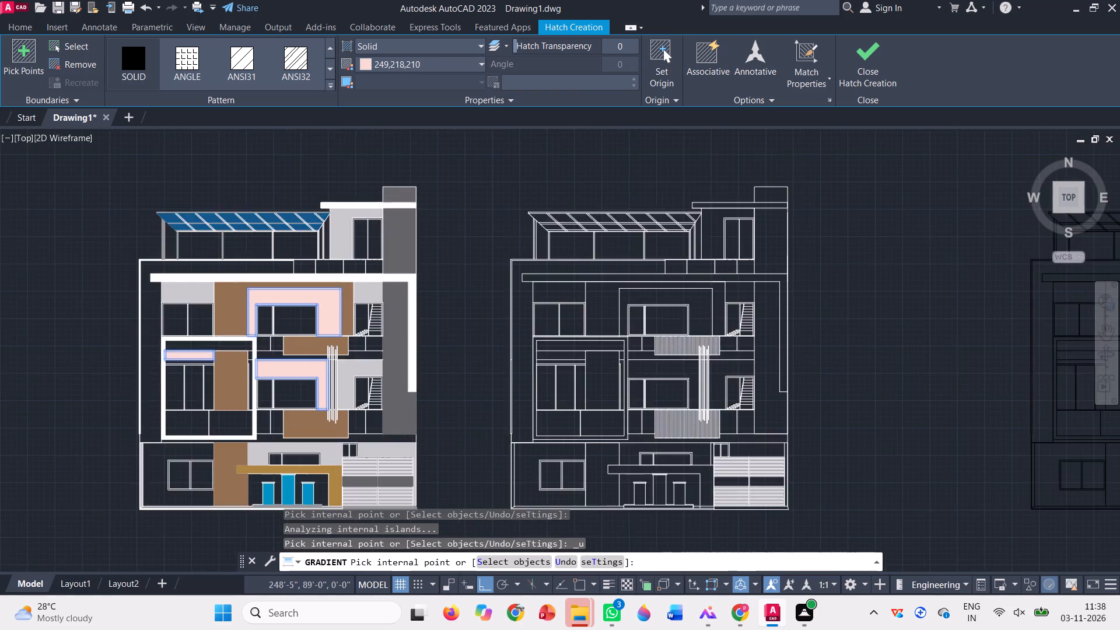
click(521, 465)
scroll(521, 465, down, 3)
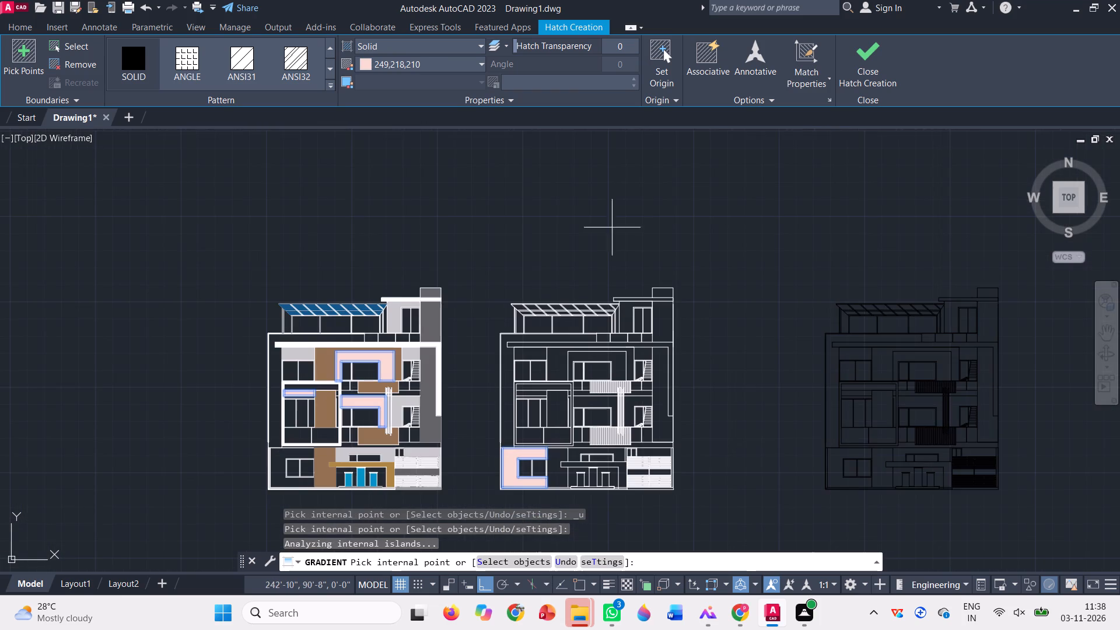
click(865, 61)
Copy the new hatch from the uncoloured elevation onto the coloured one, using the bottom outer corner beside the gate as reference point.
scroll(519, 459, up, 2)
click(497, 454)
scroll(488, 442, down, 2)
scroll(447, 394, down, 1)
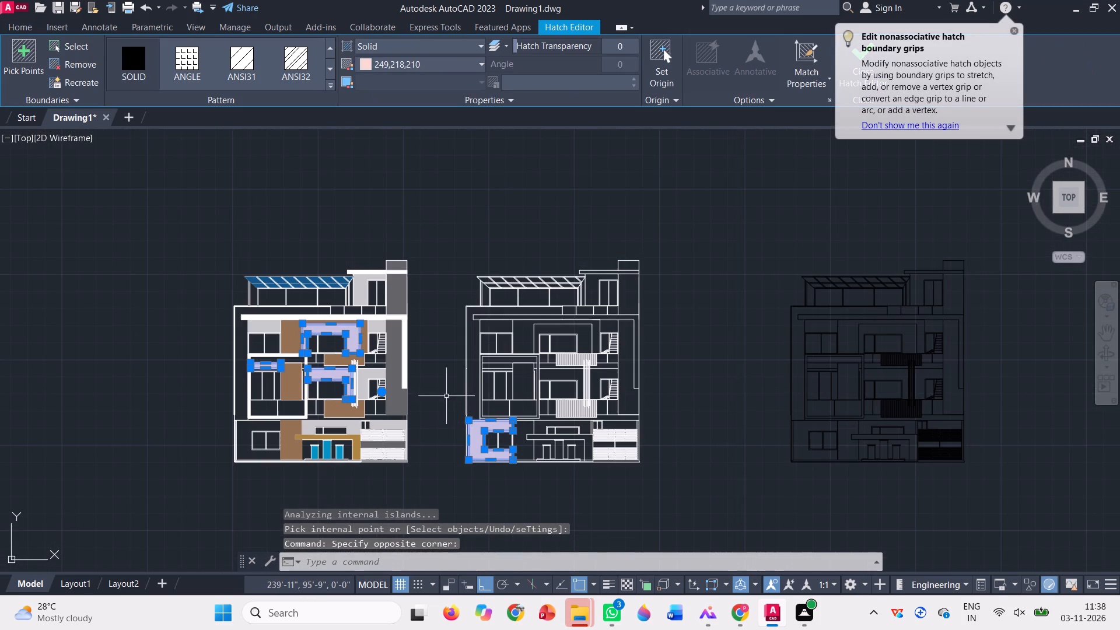
text(co)
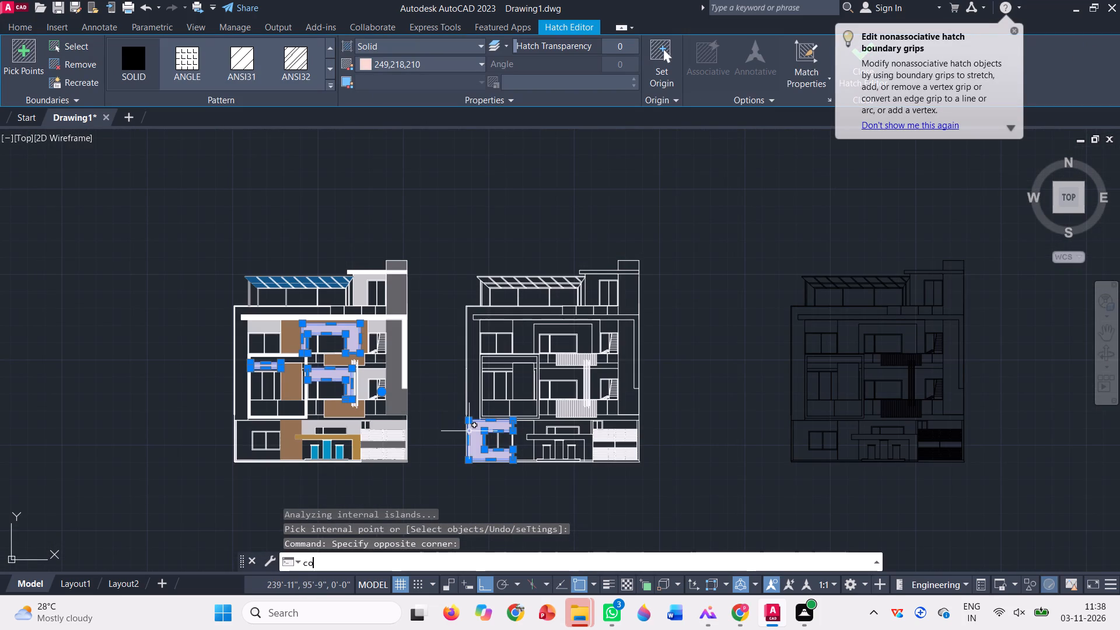
key(space)
scroll(667, 475, up, 3)
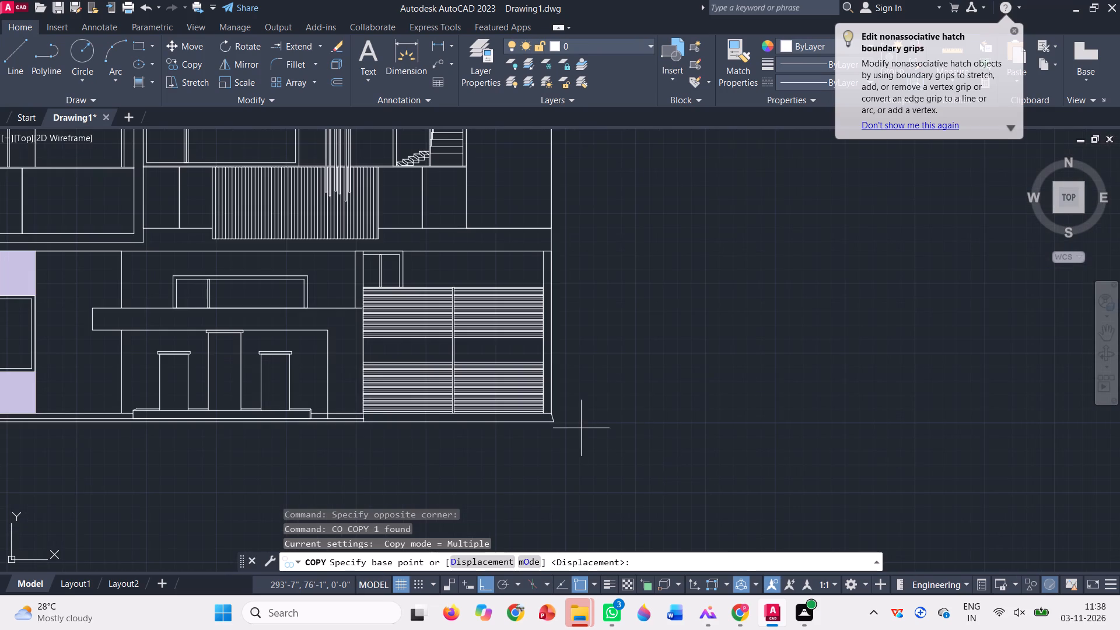
click(554, 422)
scroll(747, 394, down, 3)
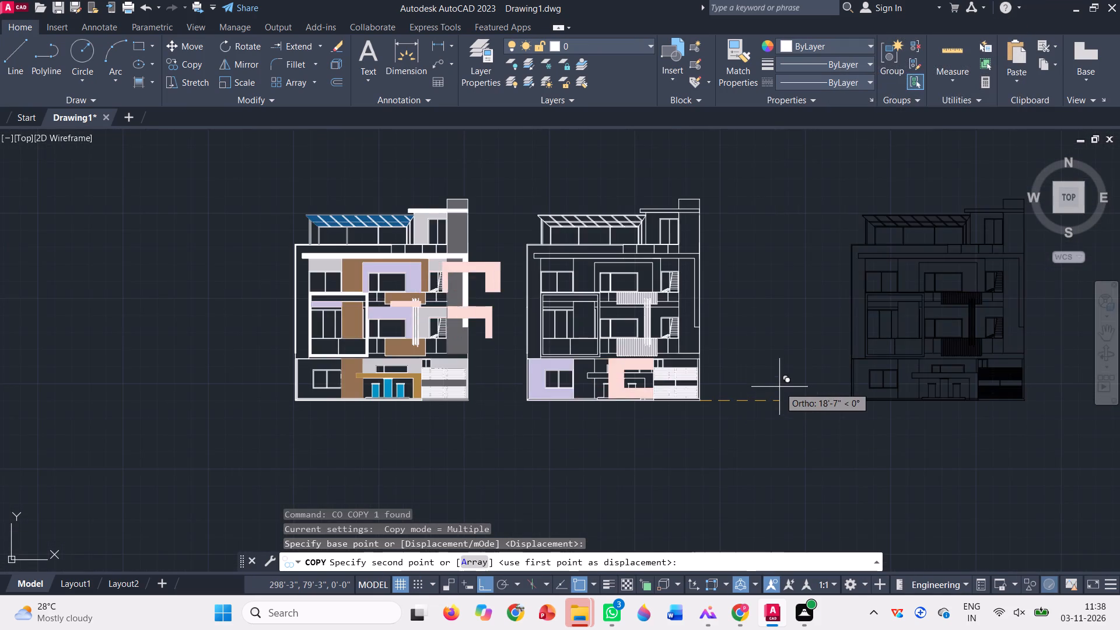
scroll(780, 387, down, 1)
scroll(499, 385, up, 2)
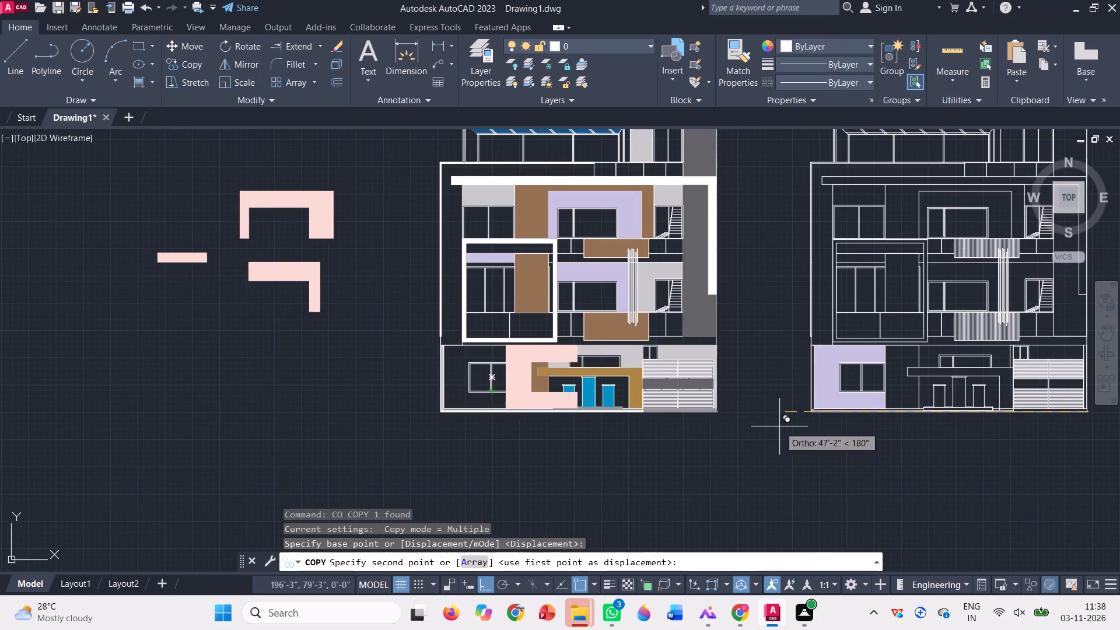
scroll(705, 406, up, 4)
click(787, 450)
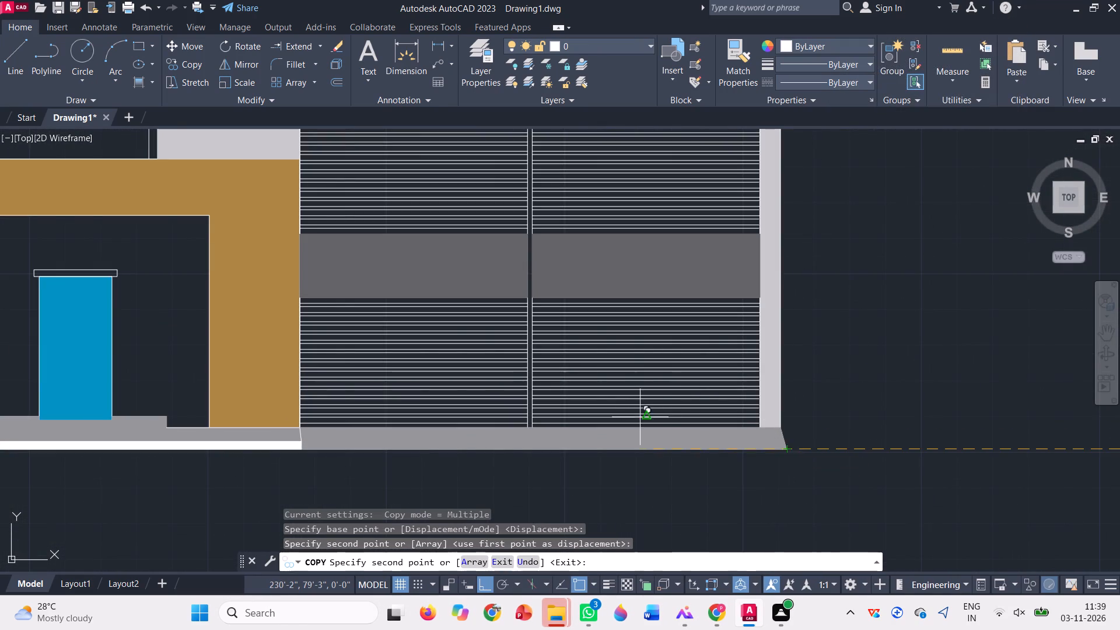
scroll(640, 415, down, 4)
key(space)
scroll(545, 450, down, 1)
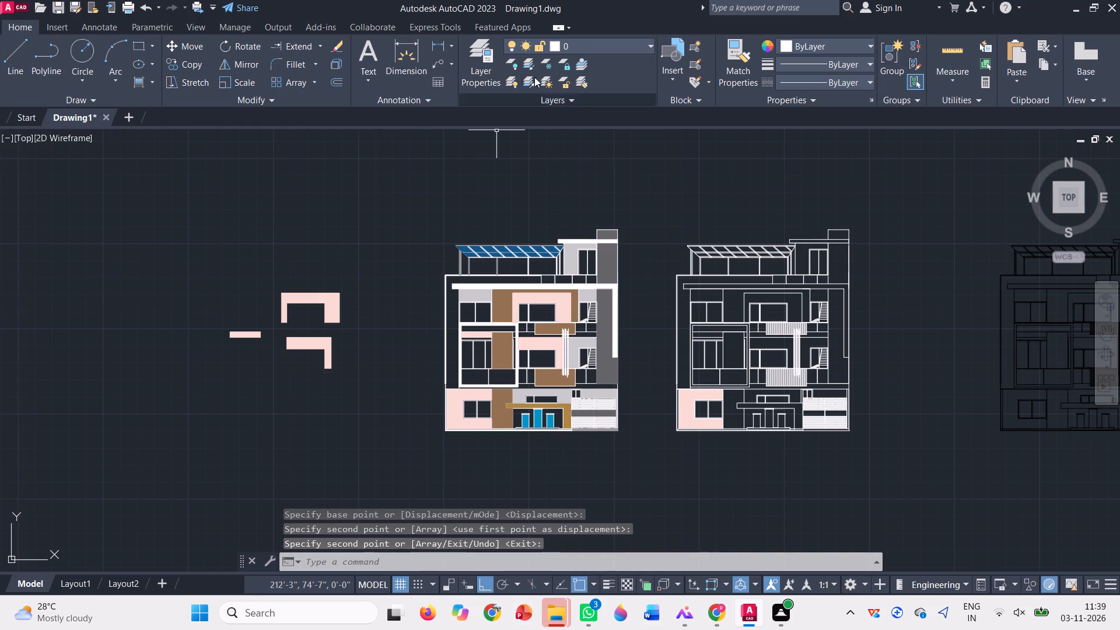
Remove the three leftover pink hatch pieces lying beside the coloured elevation with the Trim command, and end the command.
click(320, 43)
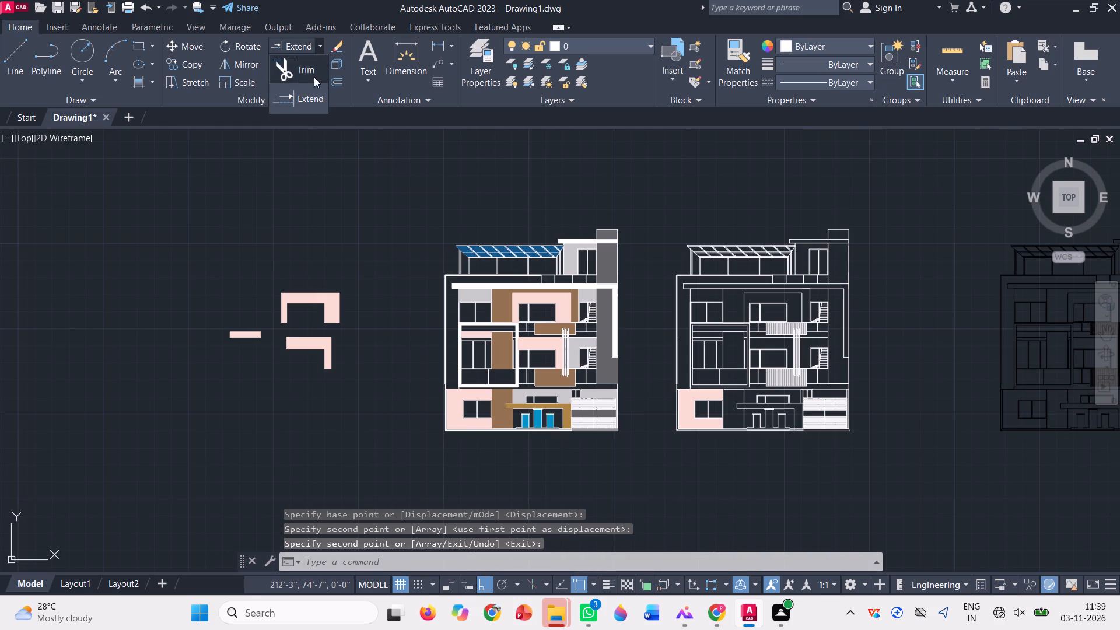
click(314, 70)
click(335, 314)
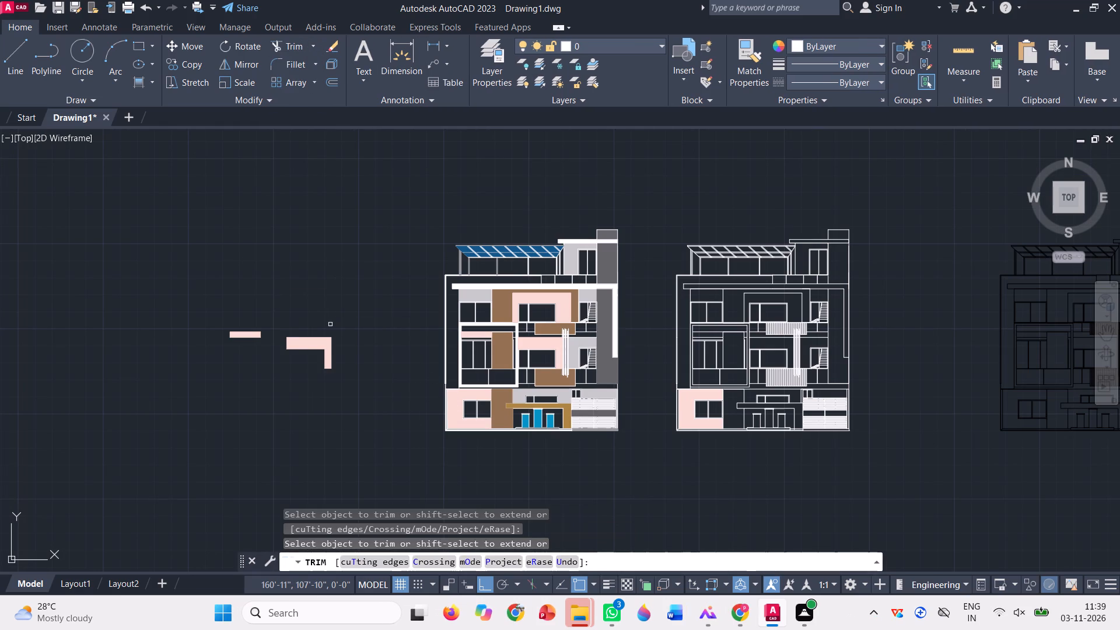
click(331, 346)
click(320, 343)
click(245, 337)
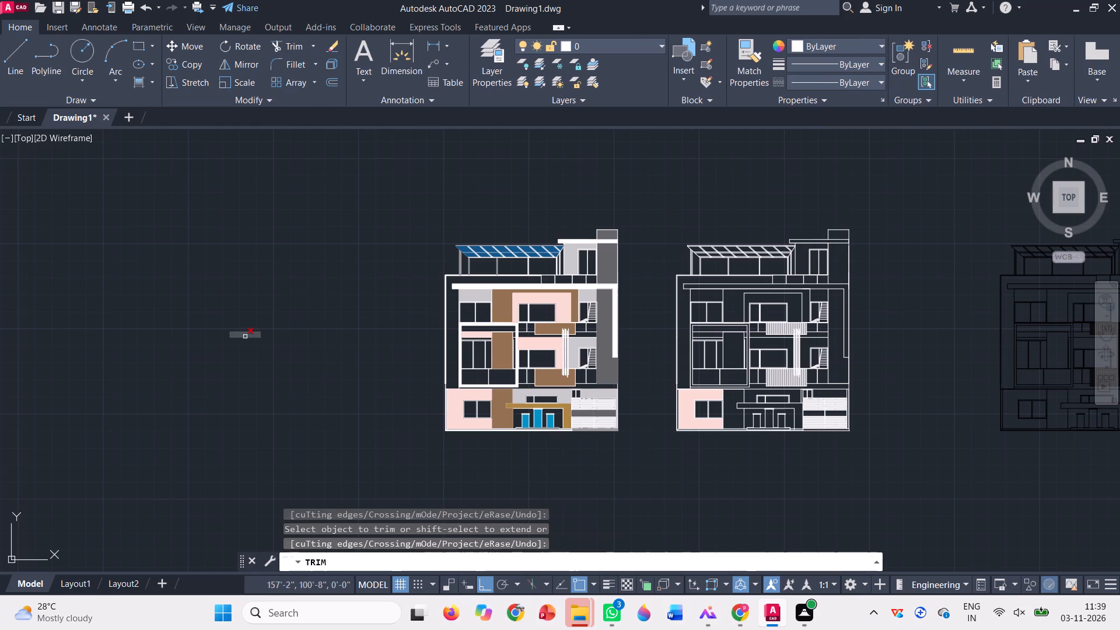
key(Escape)
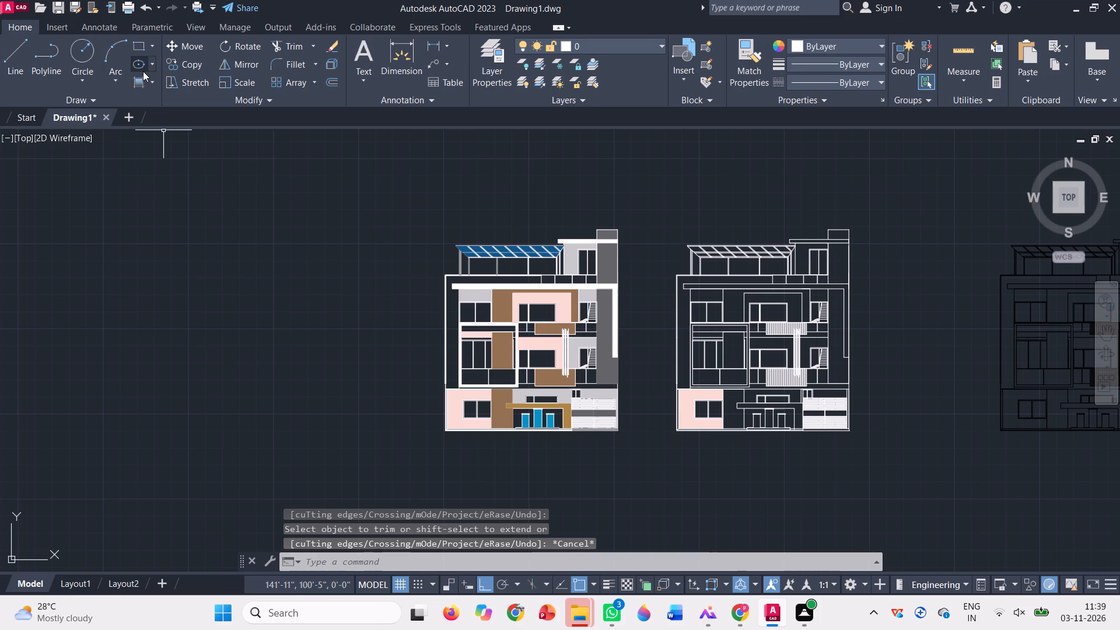
Fill the coloured elevation's L-shaped outer wall strip around the white frame with a solid hatch in light blue 173,221,247.
click(142, 80)
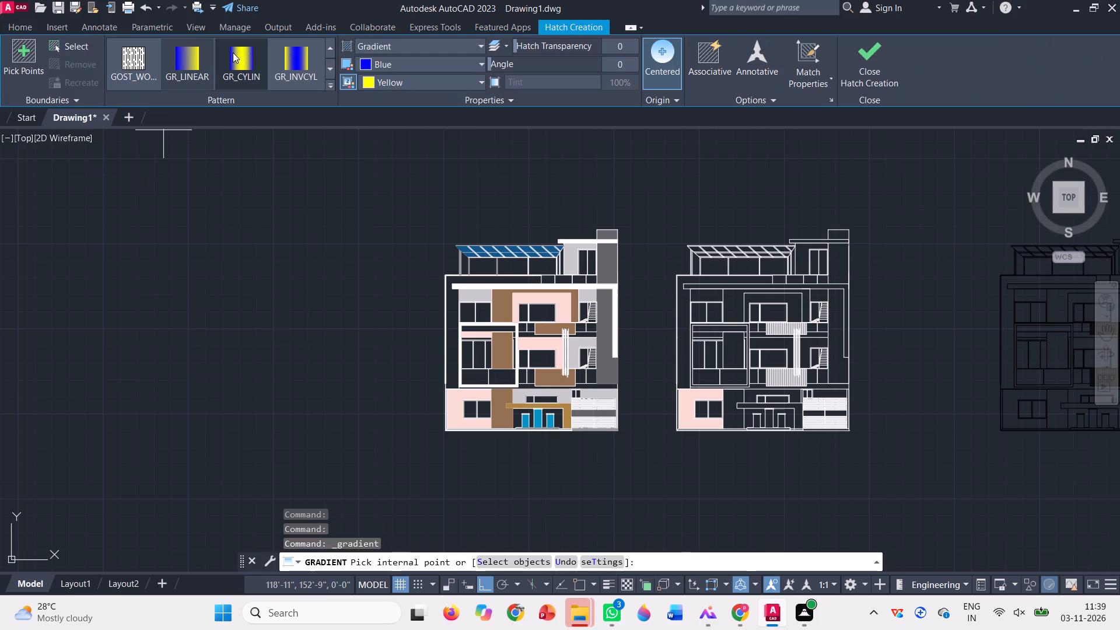
scroll(230, 54, up, 3)
click(412, 48)
click(379, 67)
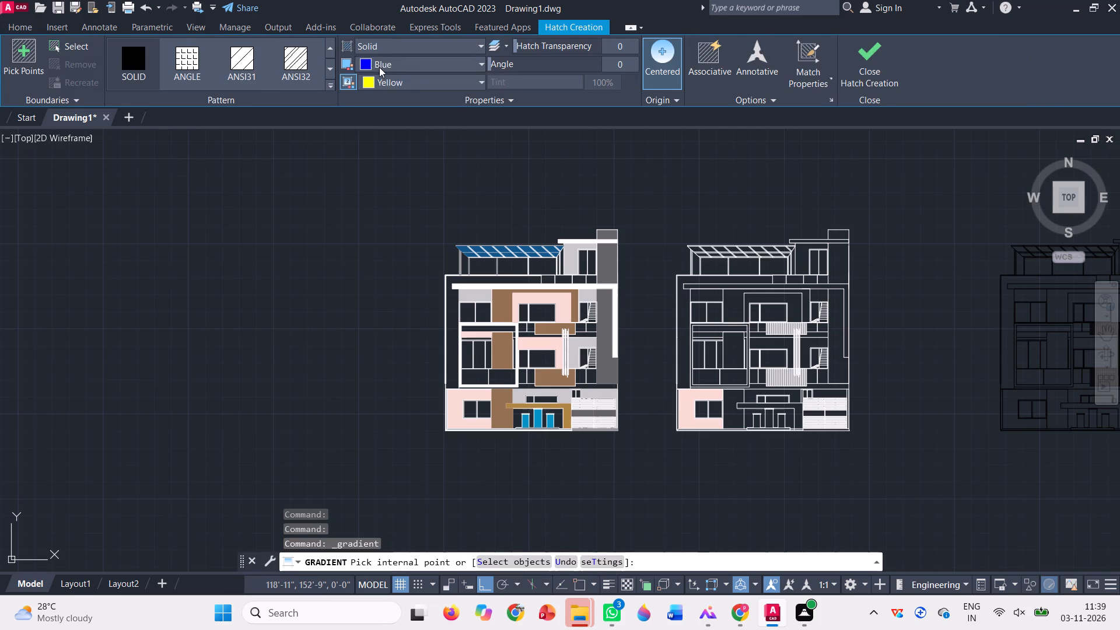
click(394, 66)
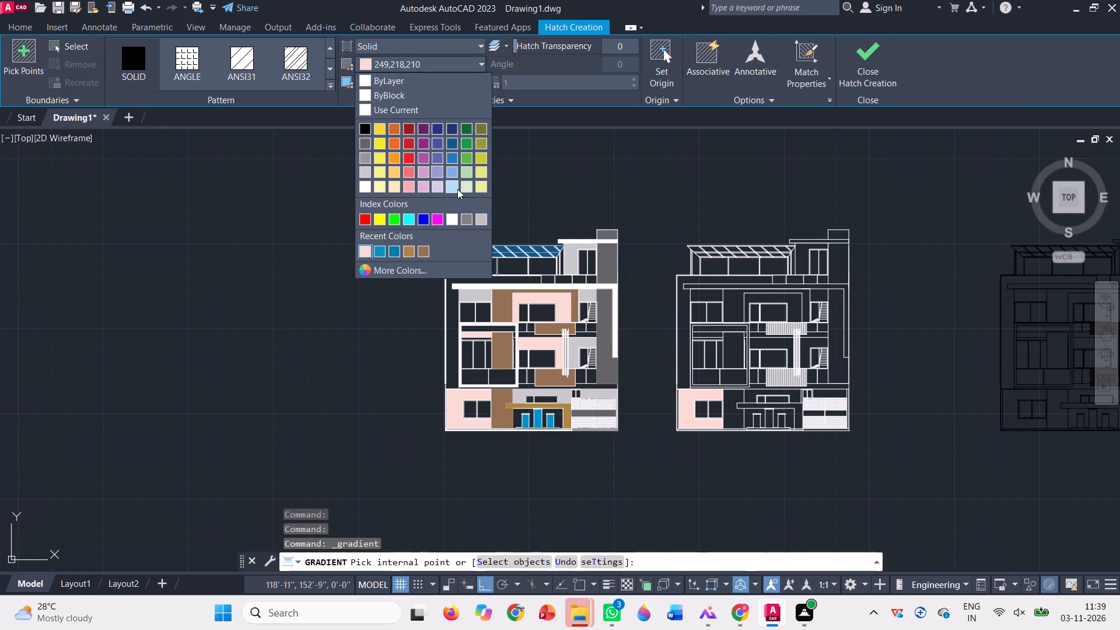
click(457, 189)
scroll(461, 306, up, 2)
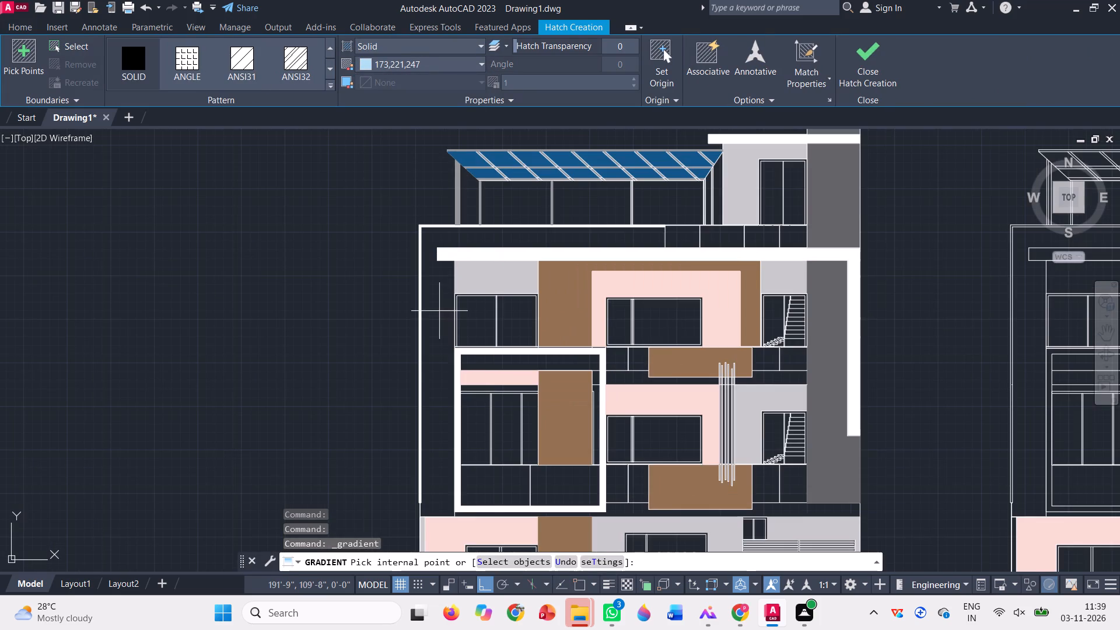
click(439, 311)
Fill the floor band below the top-floor balcony, on both sides of the vertical bars, with the same light blue hatch.
scroll(426, 302, down, 1)
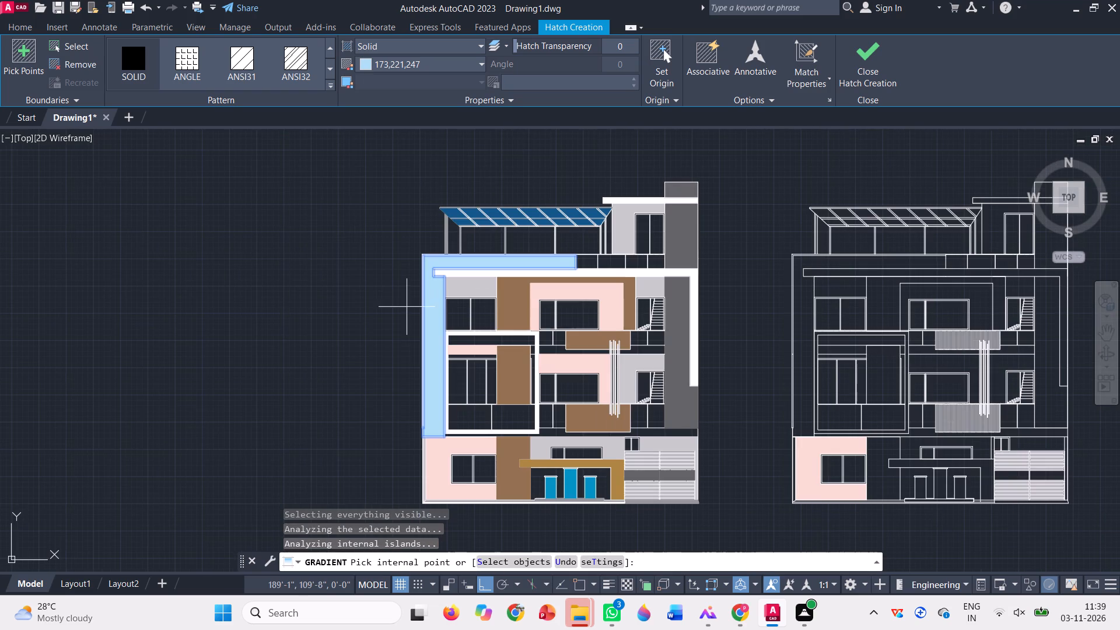
scroll(545, 333, up, 1)
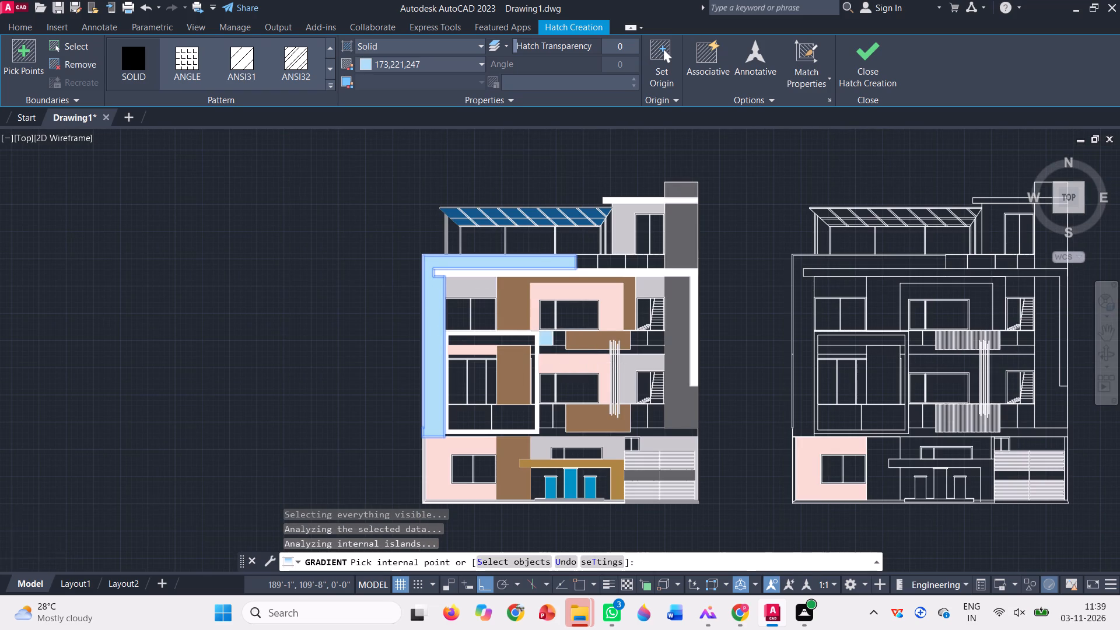
scroll(545, 333, up, 1)
click(565, 372)
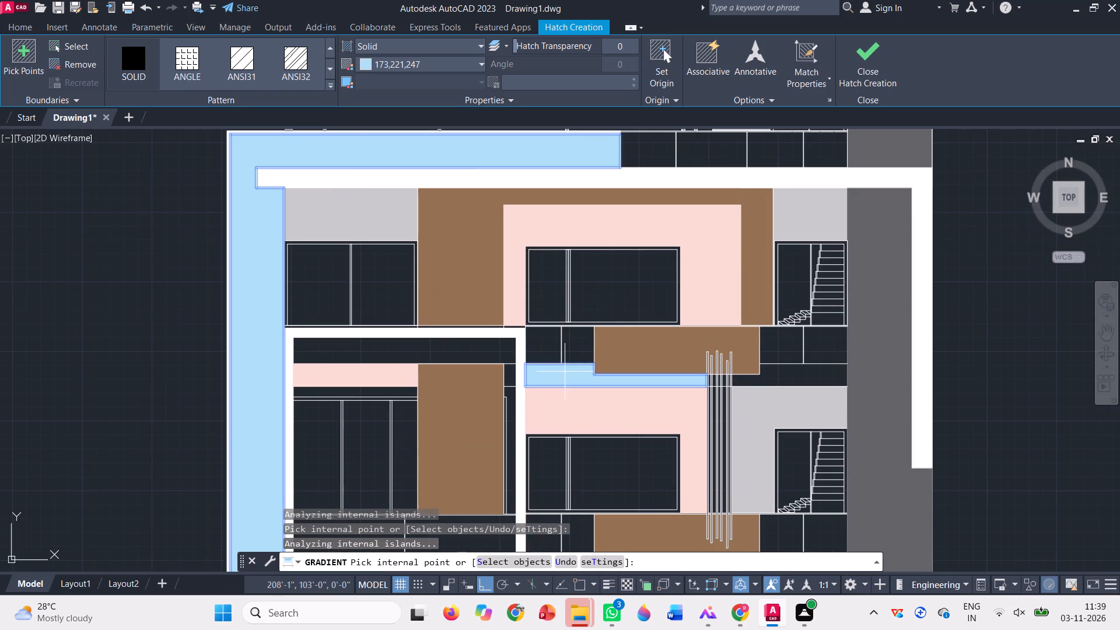
click(804, 371)
Fill the five gaps between the vertical bars within that floor band with the same light blue hatch.
scroll(703, 373, up, 3)
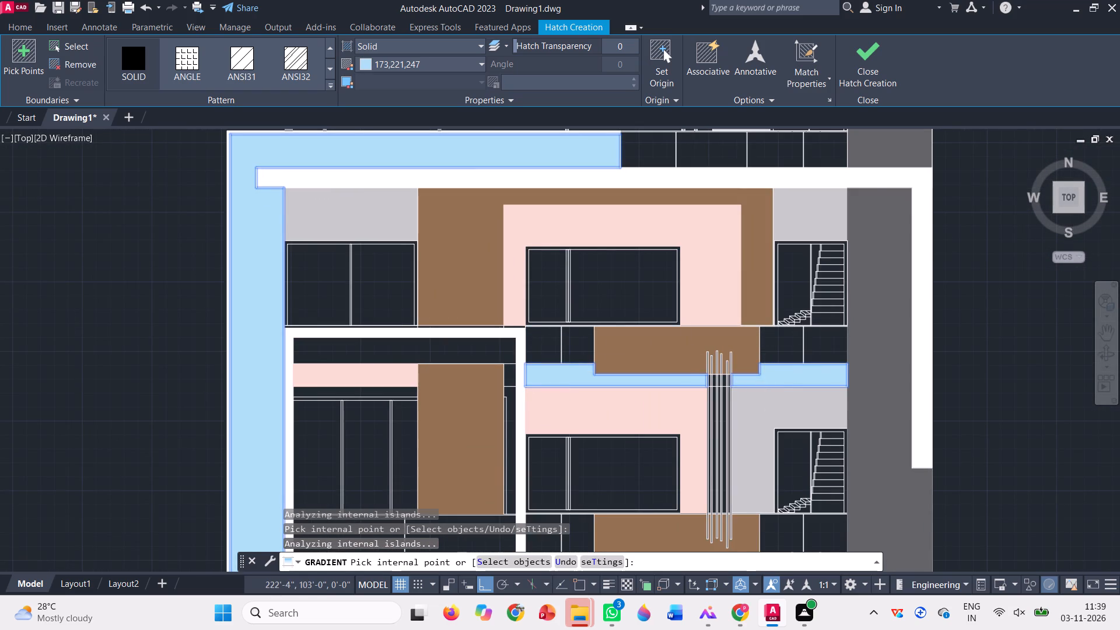
scroll(673, 372, up, 3)
scroll(873, 387, up, 4)
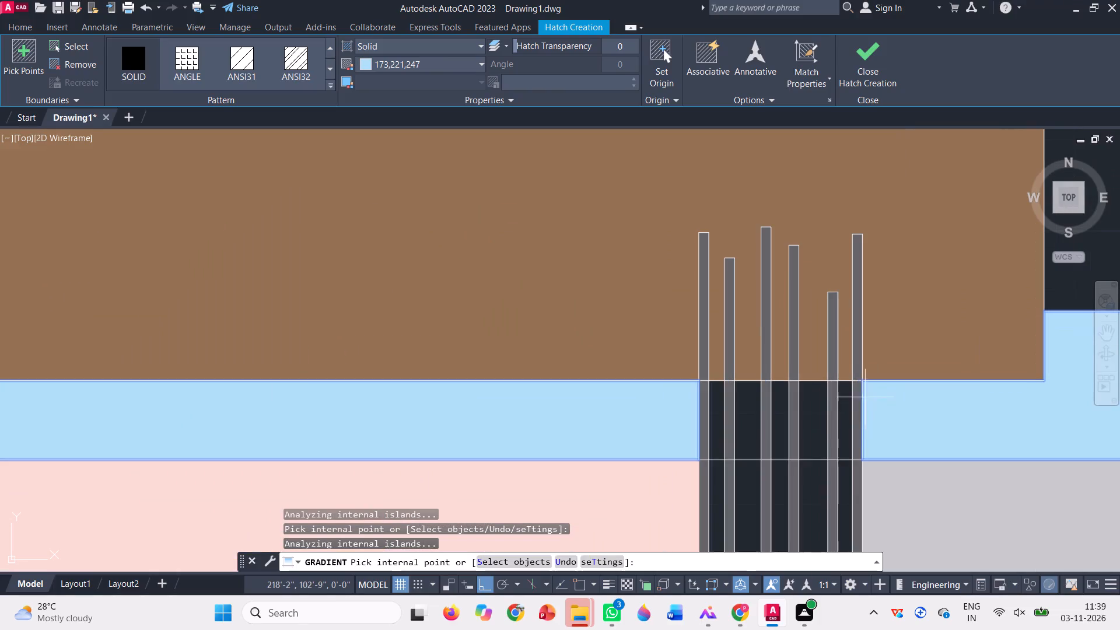
click(846, 421)
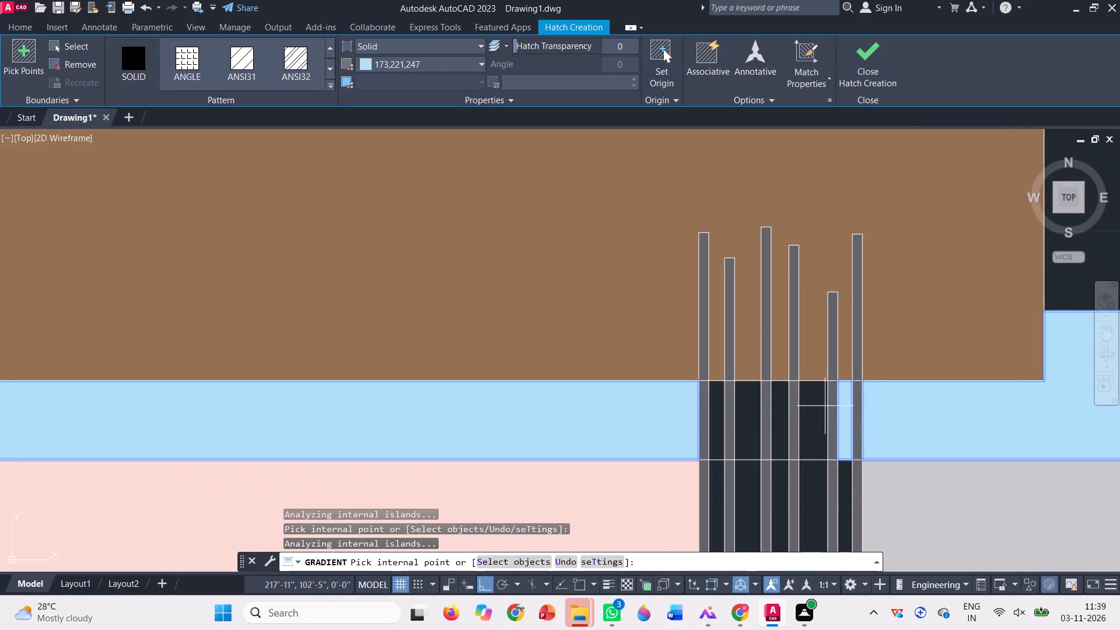
click(821, 403)
click(778, 423)
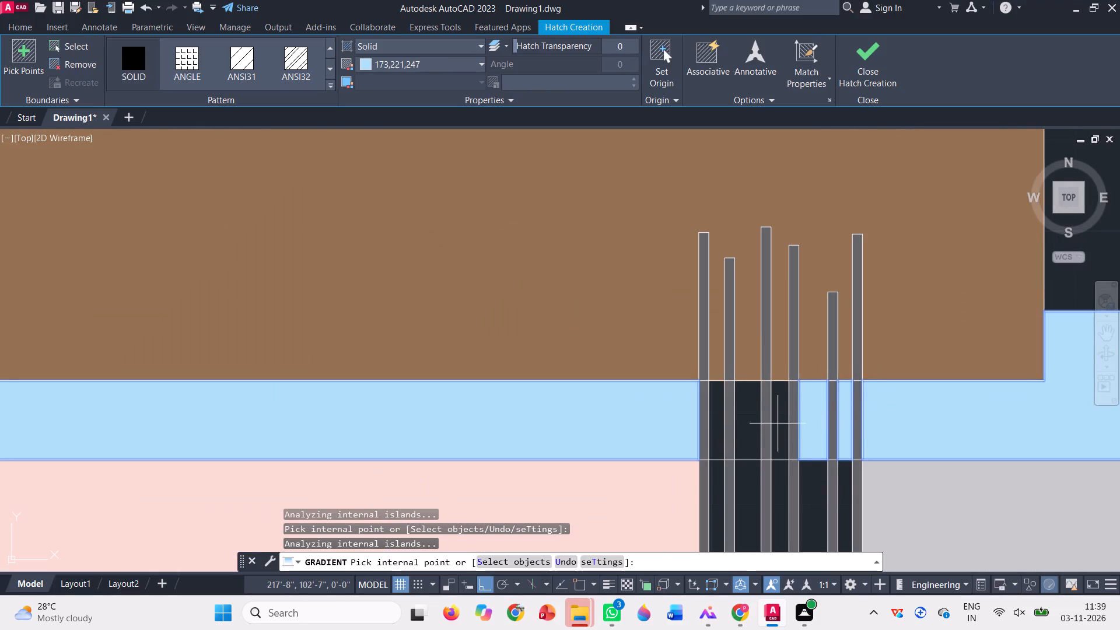
click(749, 416)
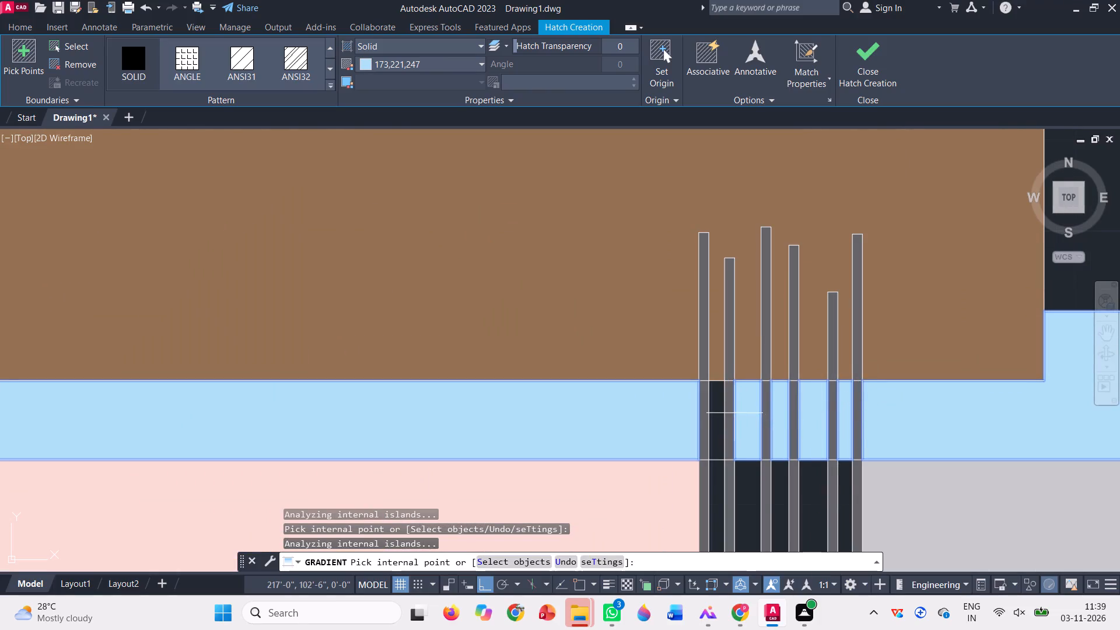
click(720, 406)
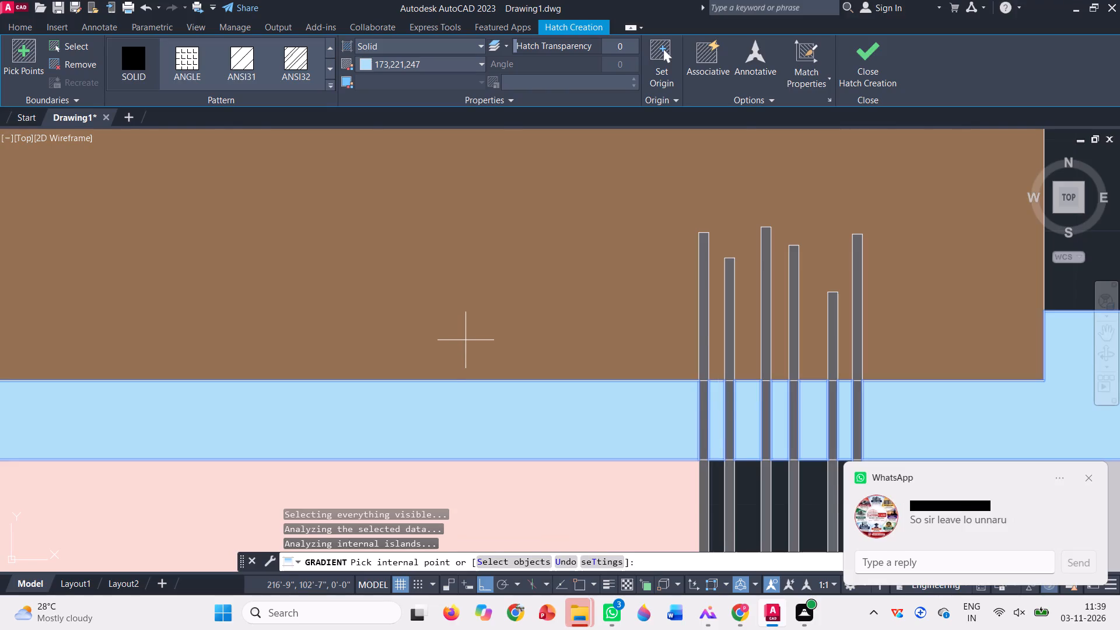
Fill the long floor band directly above the ground floor with the same light blue hatch, and finish the hatch.
scroll(466, 340, down, 4)
scroll(525, 282, down, 1)
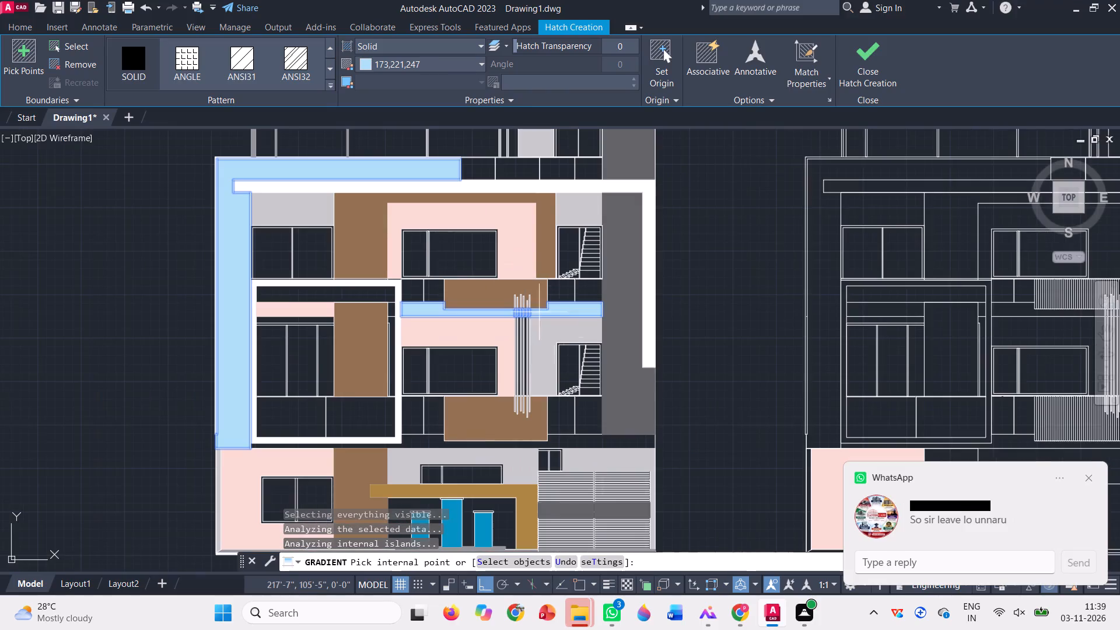
scroll(433, 437, up, 1)
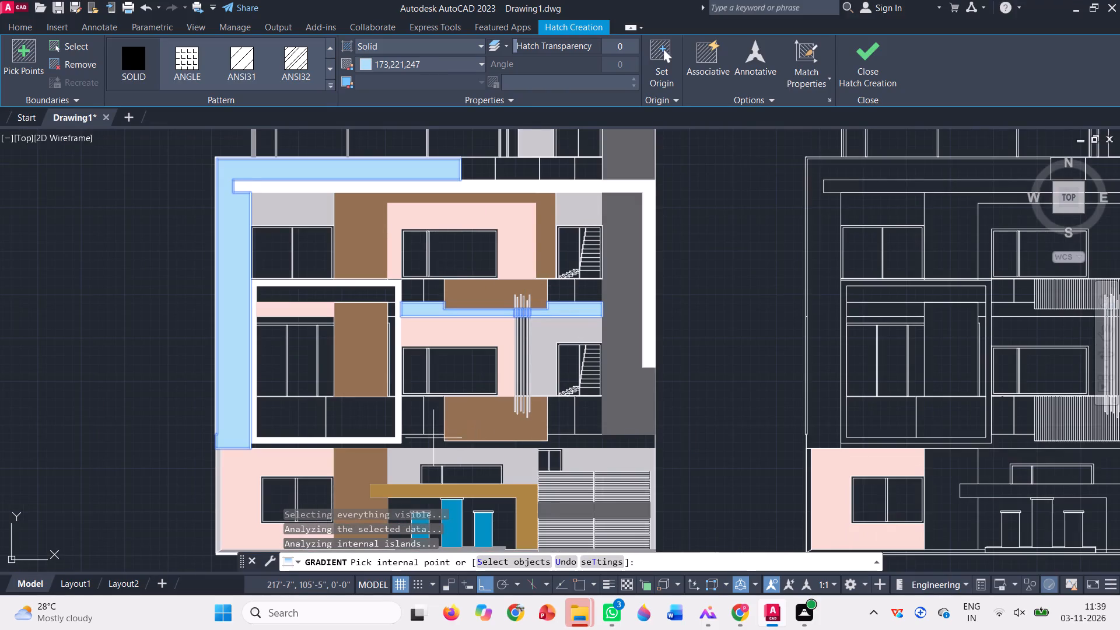
scroll(433, 437, up, 1)
click(416, 442)
scroll(443, 434, down, 1)
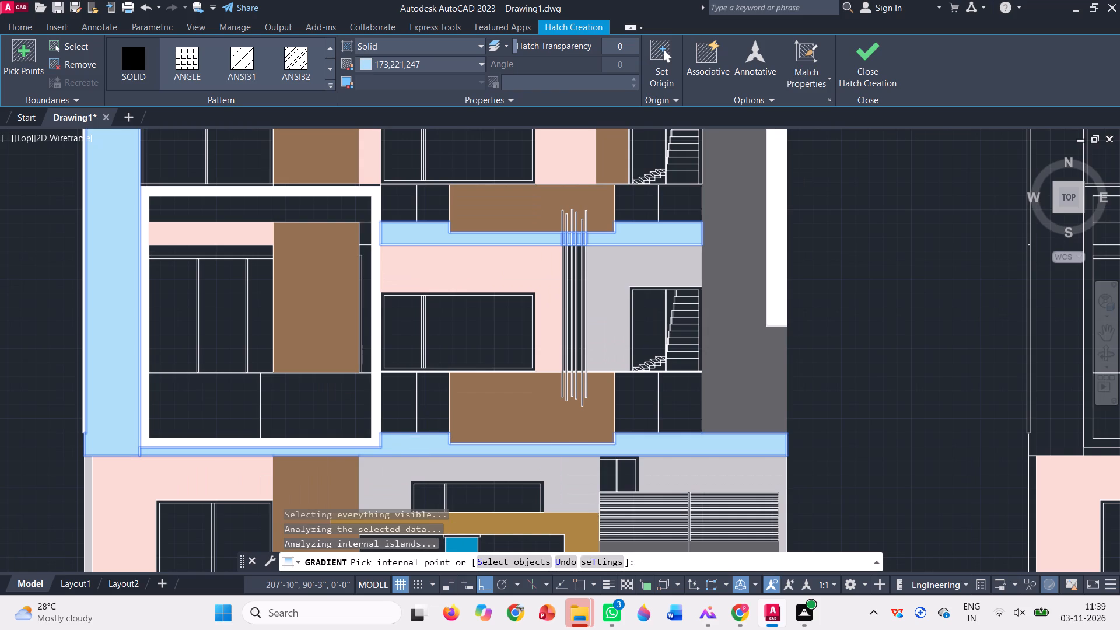
scroll(401, 463, down, 2)
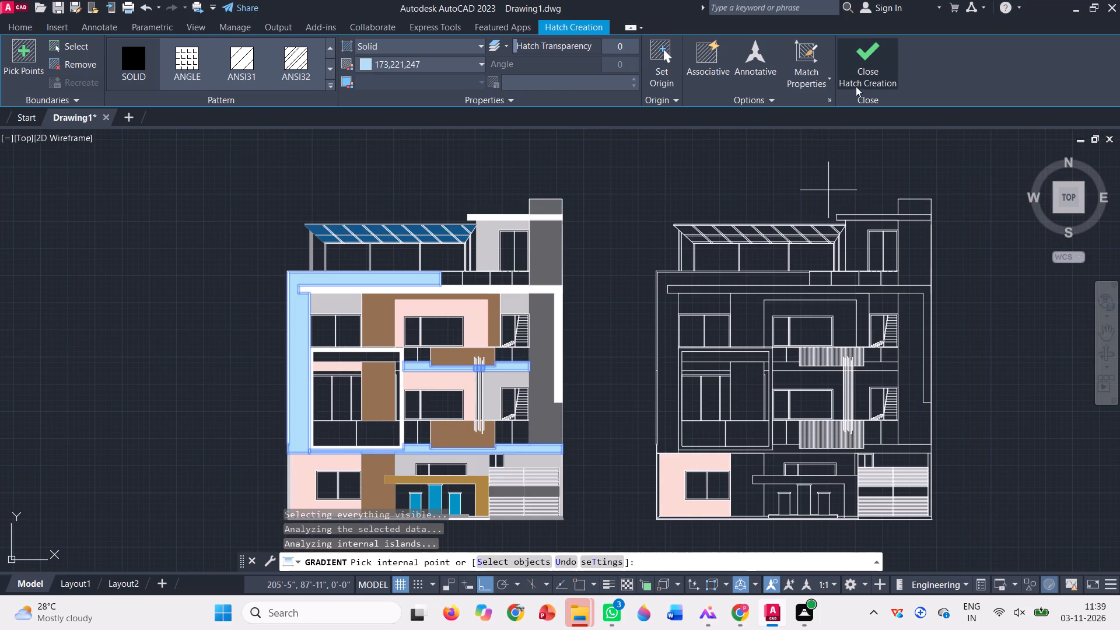
click(870, 64)
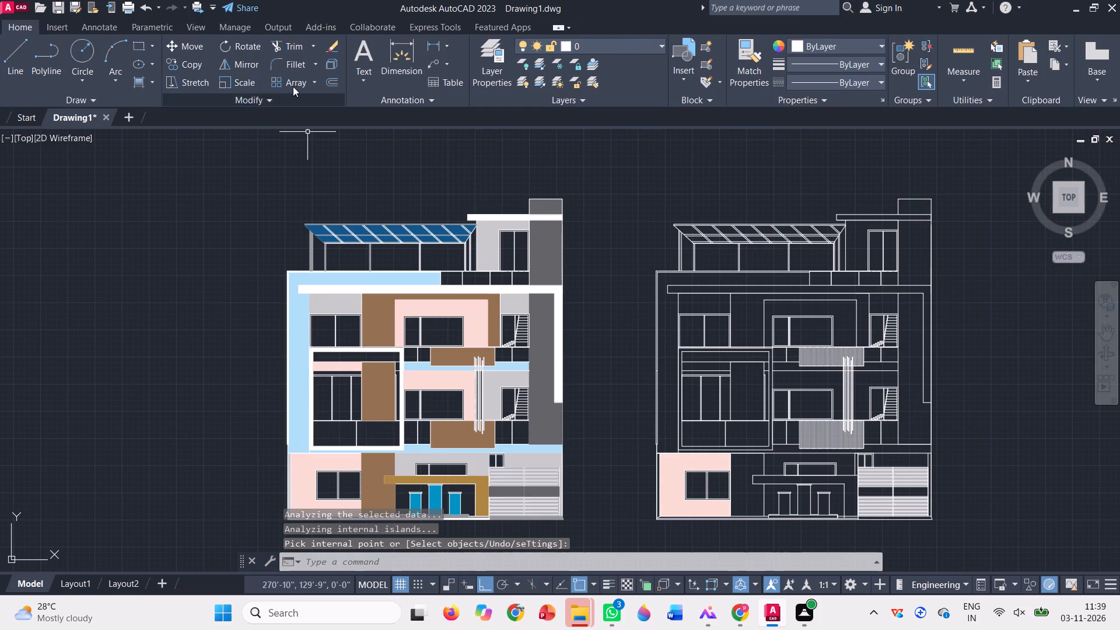
Fill the four terrace railing panels above the white frame with a solid hatch in pale blue 218,240,251, using luminance 92.
click(155, 76)
click(163, 125)
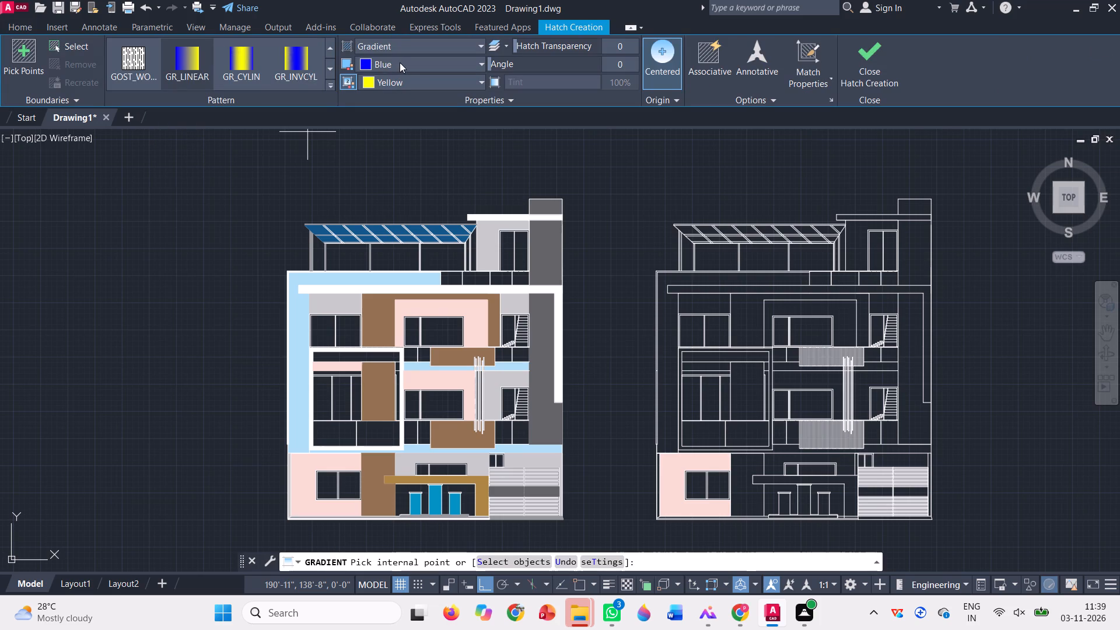
click(402, 41)
click(400, 63)
click(402, 63)
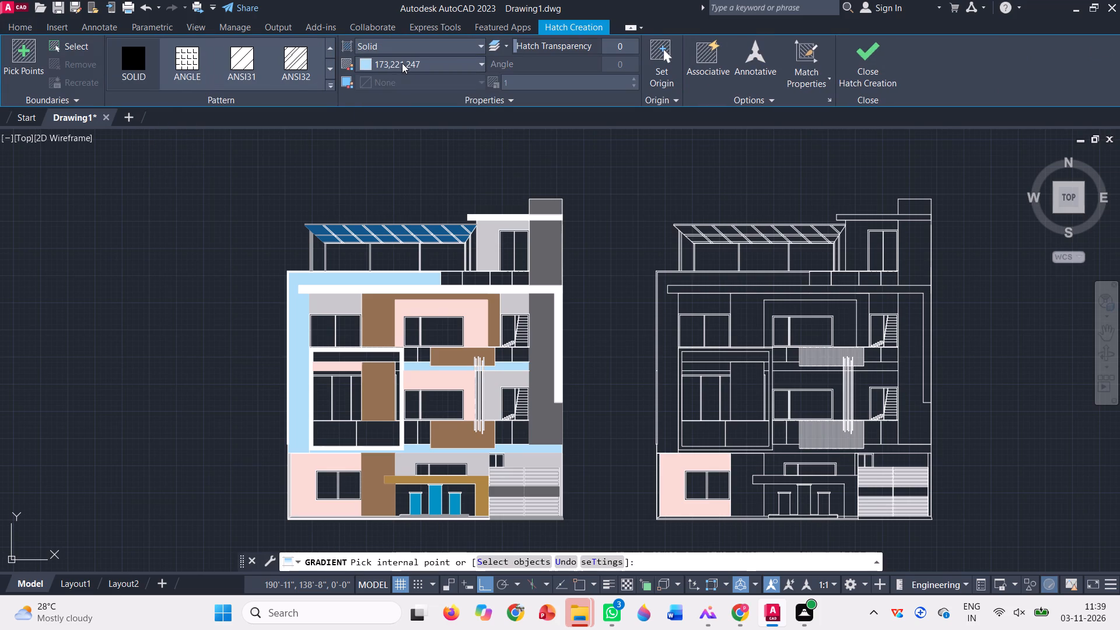
click(392, 273)
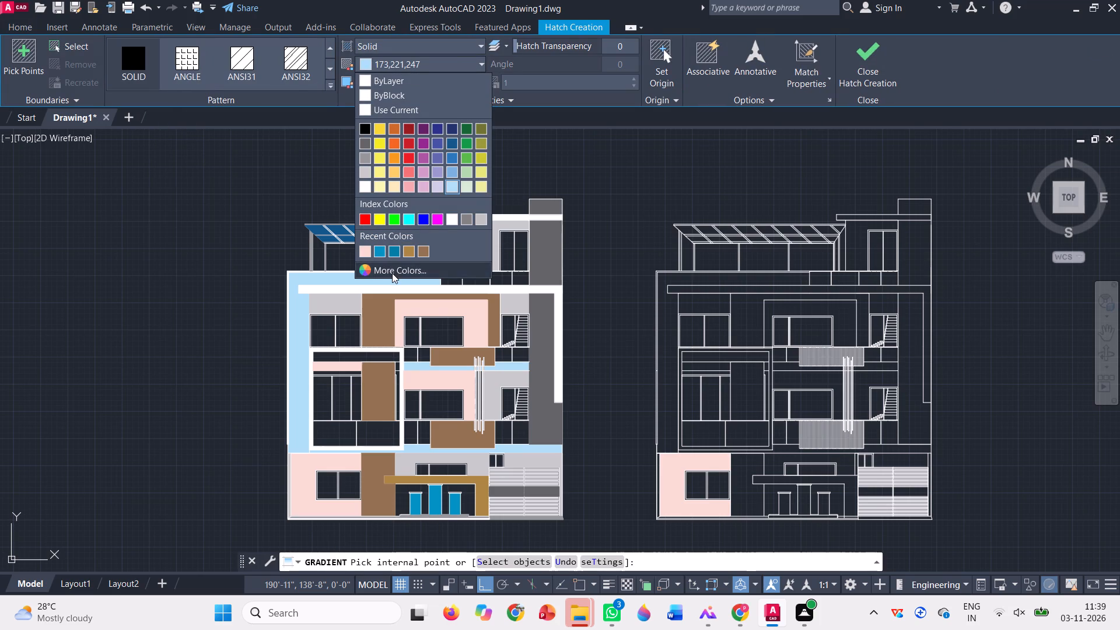
click(596, 257)
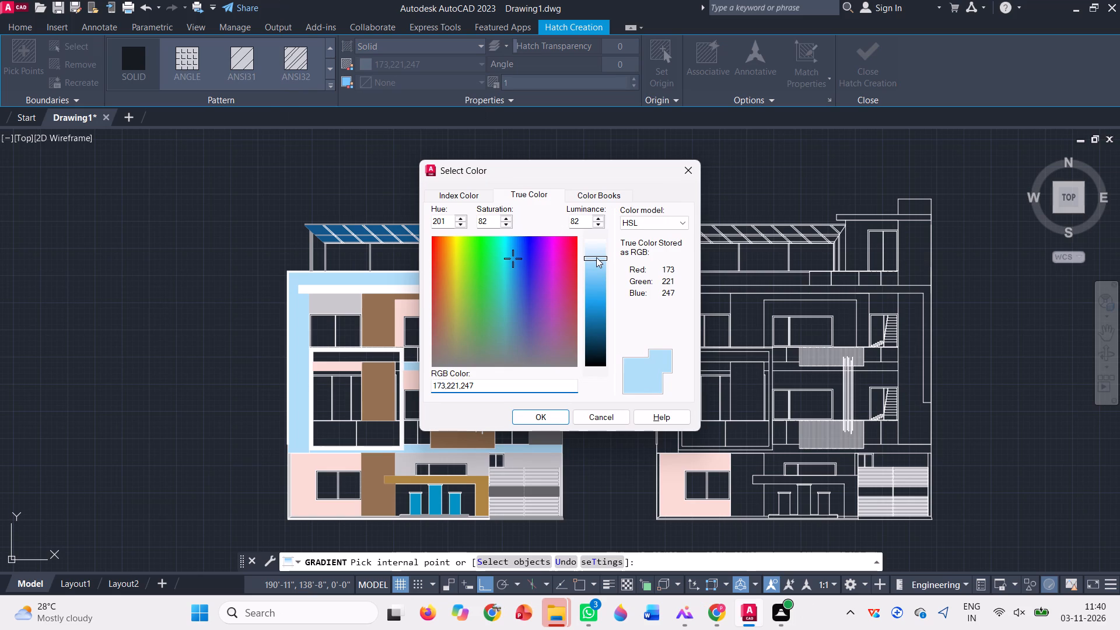
click(597, 250)
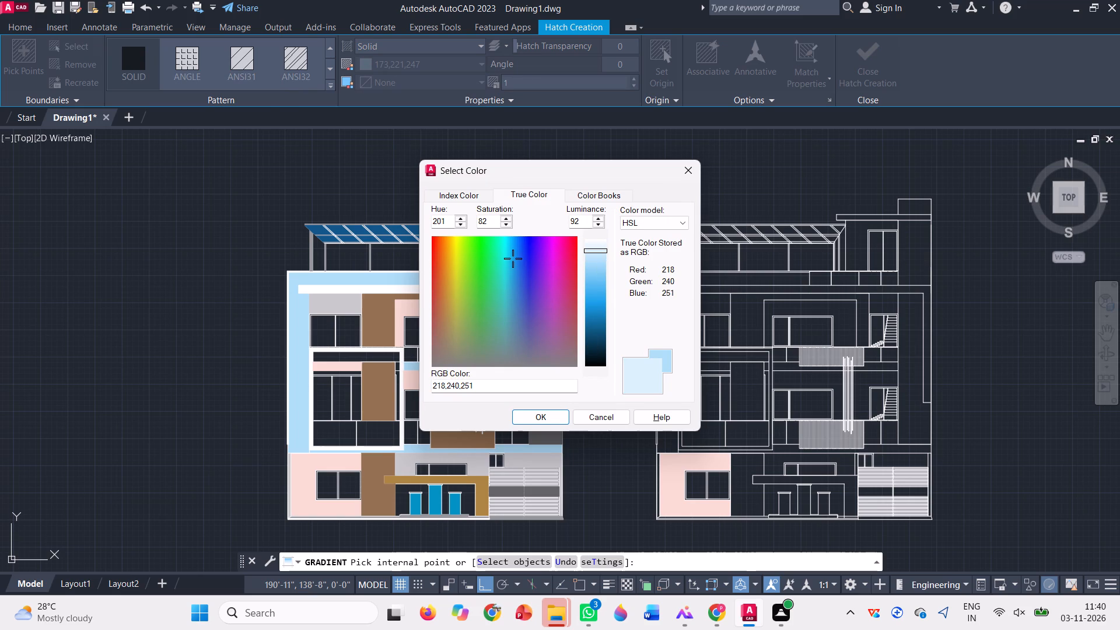
click(535, 411)
scroll(474, 271, up, 3)
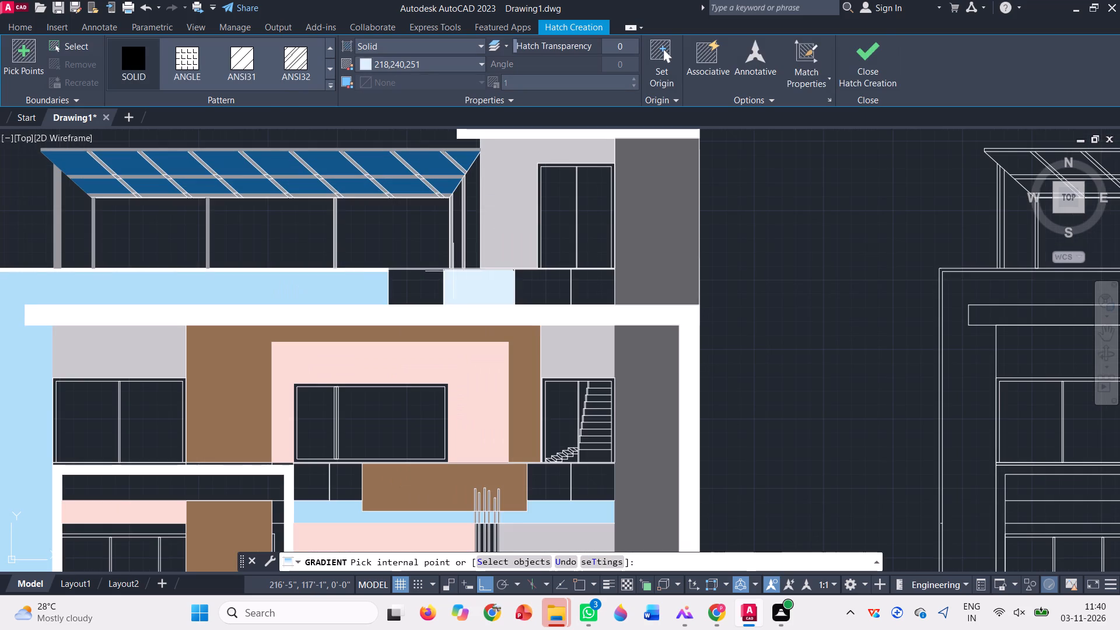
click(419, 278)
scroll(513, 268, up, 2)
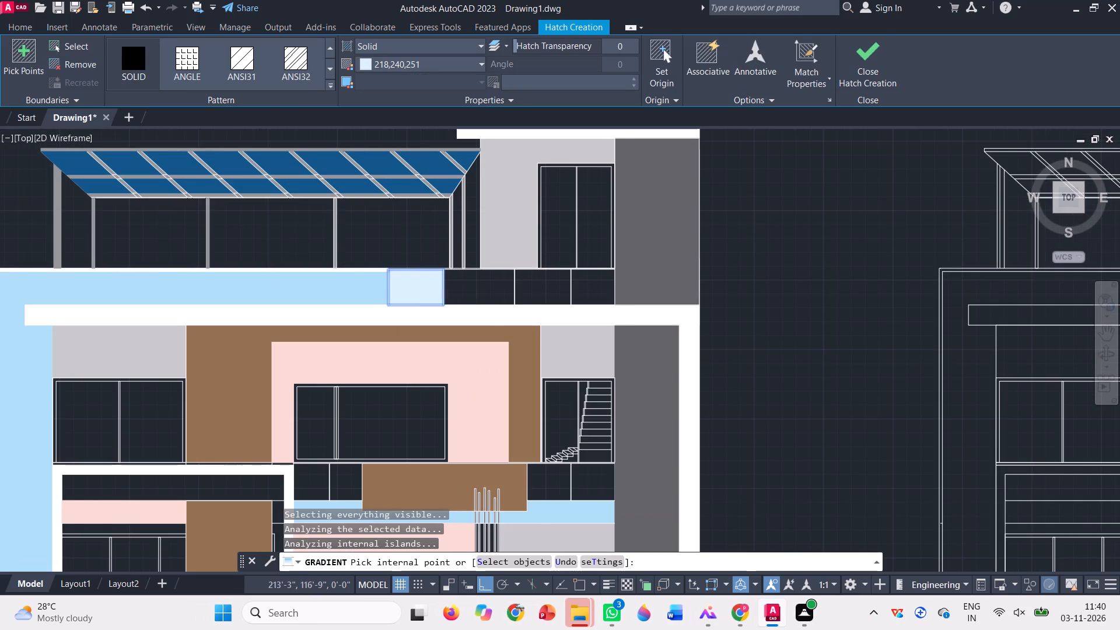
scroll(513, 268, up, 1)
click(448, 301)
click(657, 304)
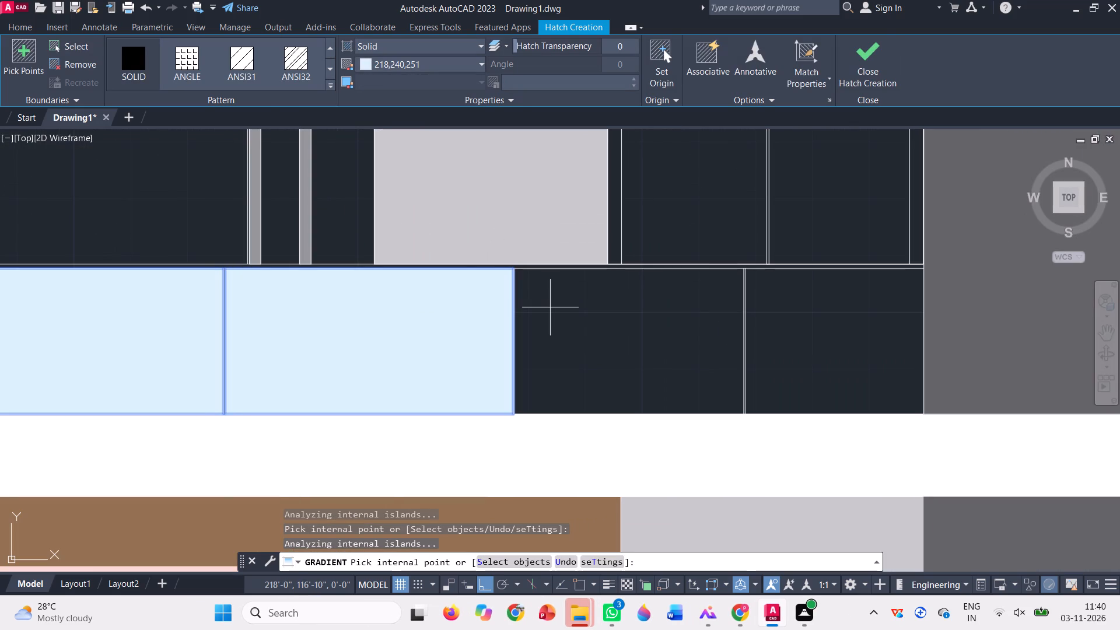
click(843, 304)
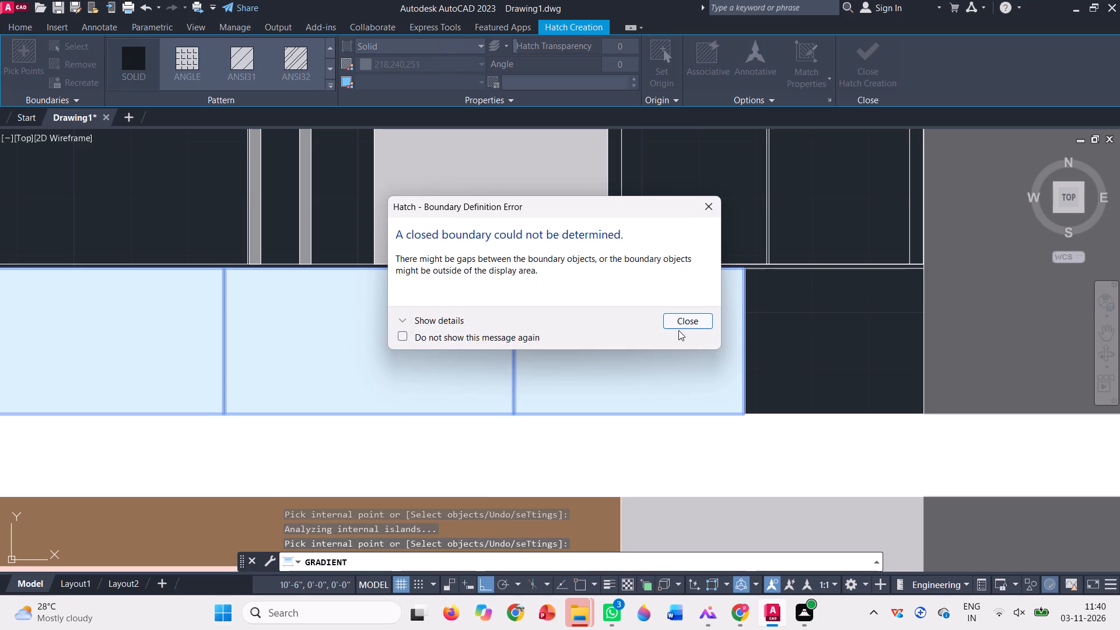
click(685, 317)
scroll(524, 275, down, 4)
click(717, 319)
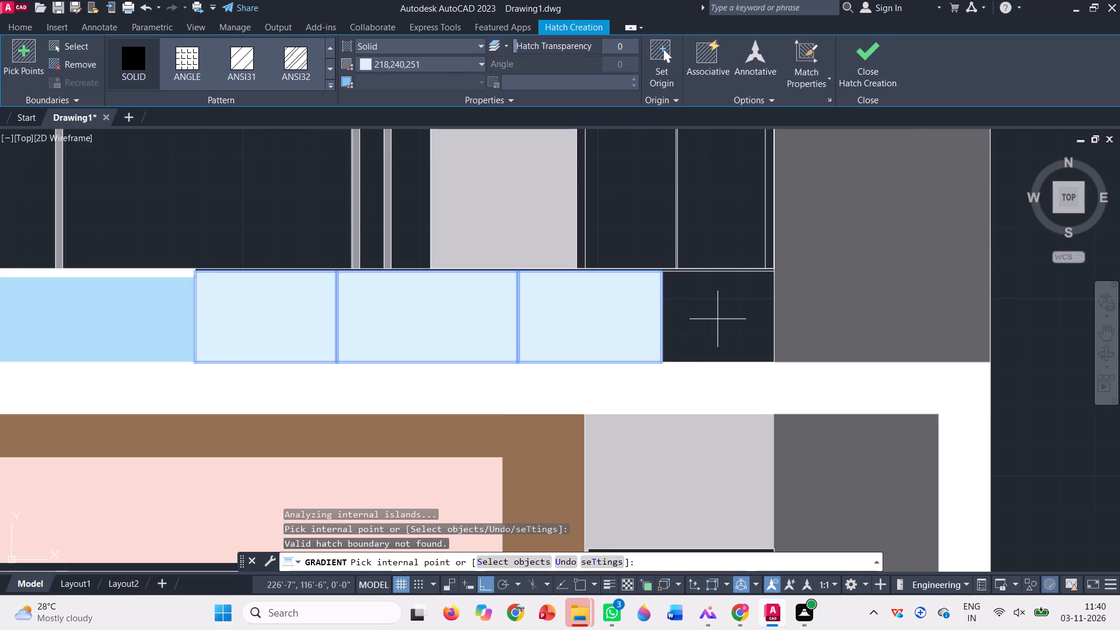
Fill the two panes of each of the two top-floor windows with the same pale blue 218,240,251 solid hatch.
scroll(520, 262, down, 4)
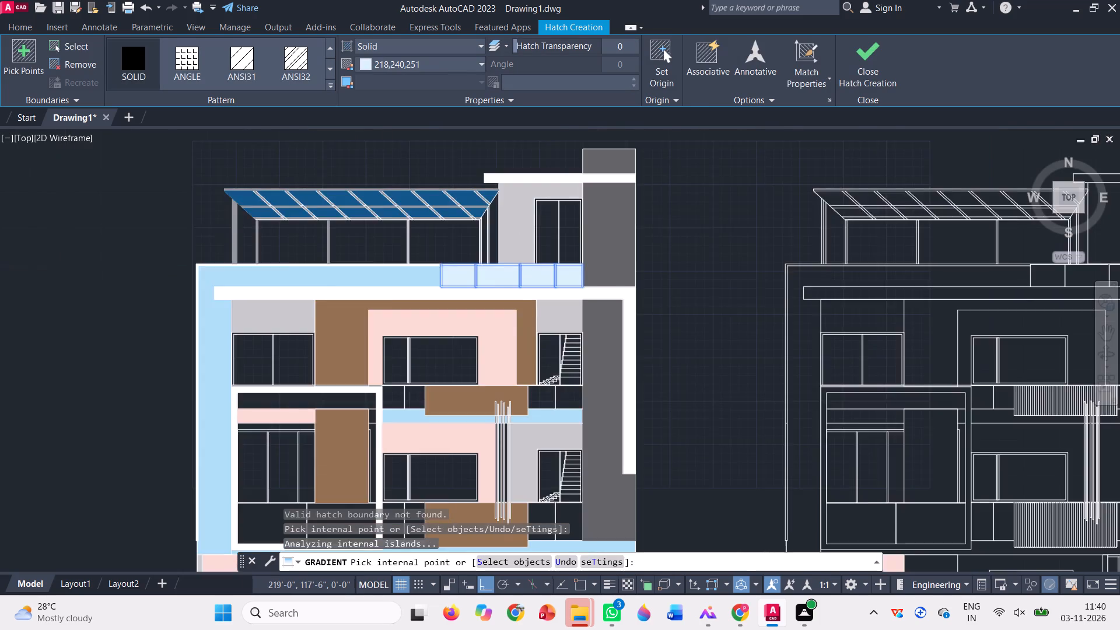
click(443, 325)
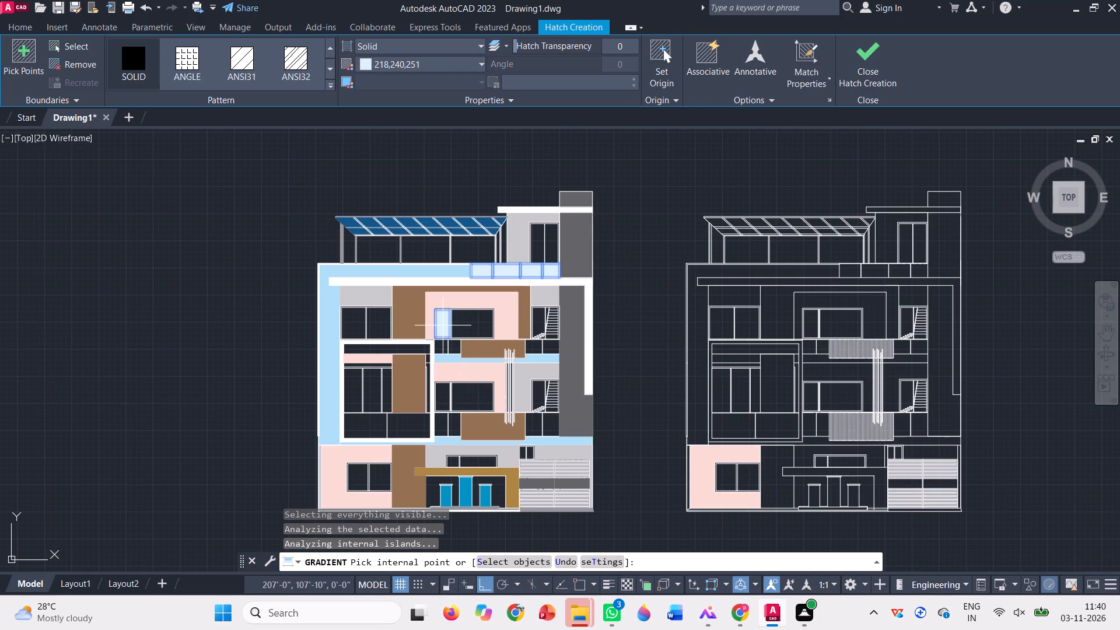
click(475, 323)
click(380, 315)
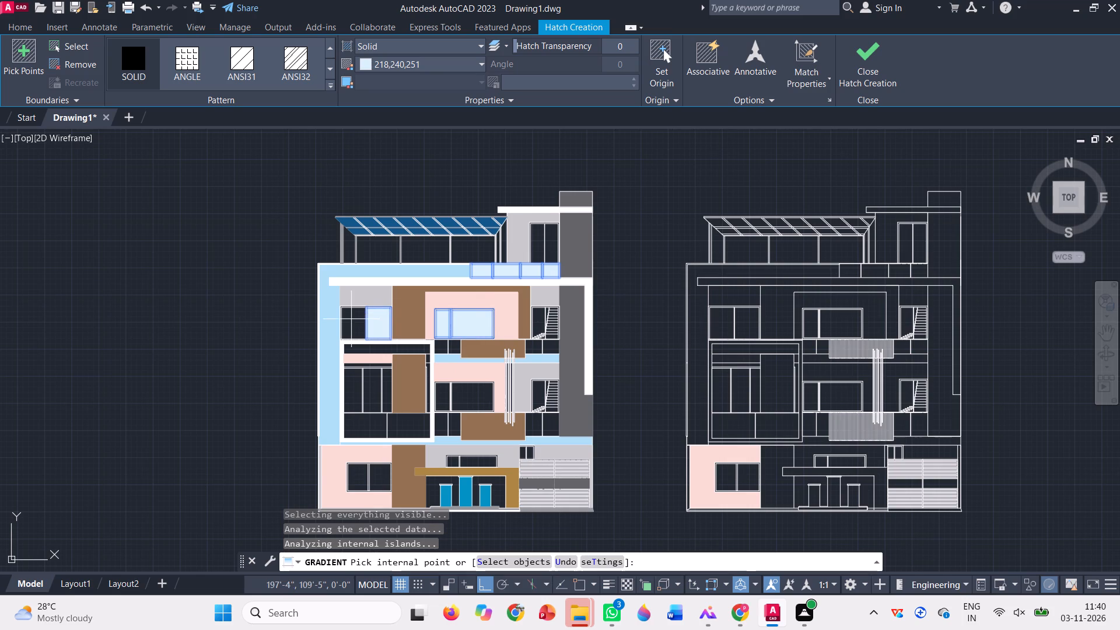
click(348, 319)
Fill the three glass panels inside the white frame and the two panes of the adjacent middle-floor window with the same pale blue hatch.
click(355, 381)
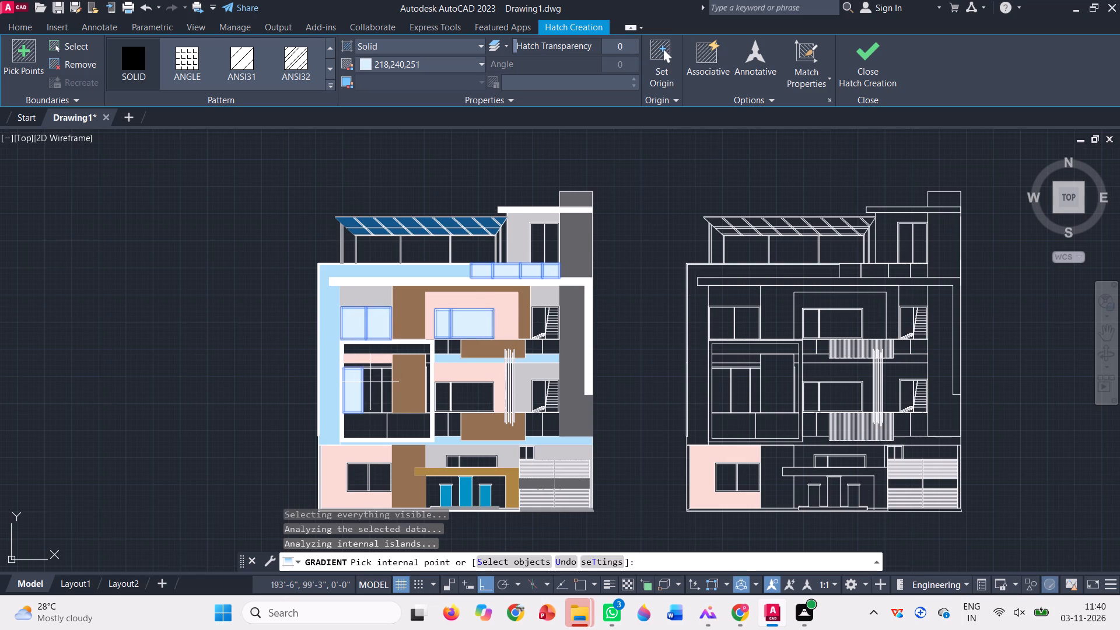
click(370, 382)
scroll(384, 391, up, 2)
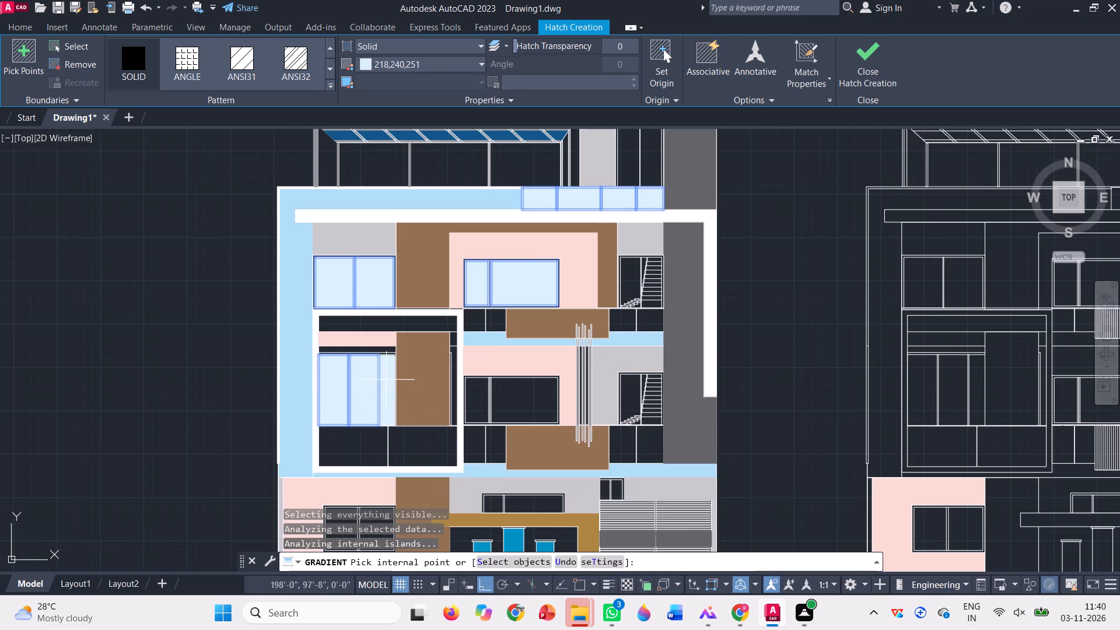
click(386, 380)
click(508, 398)
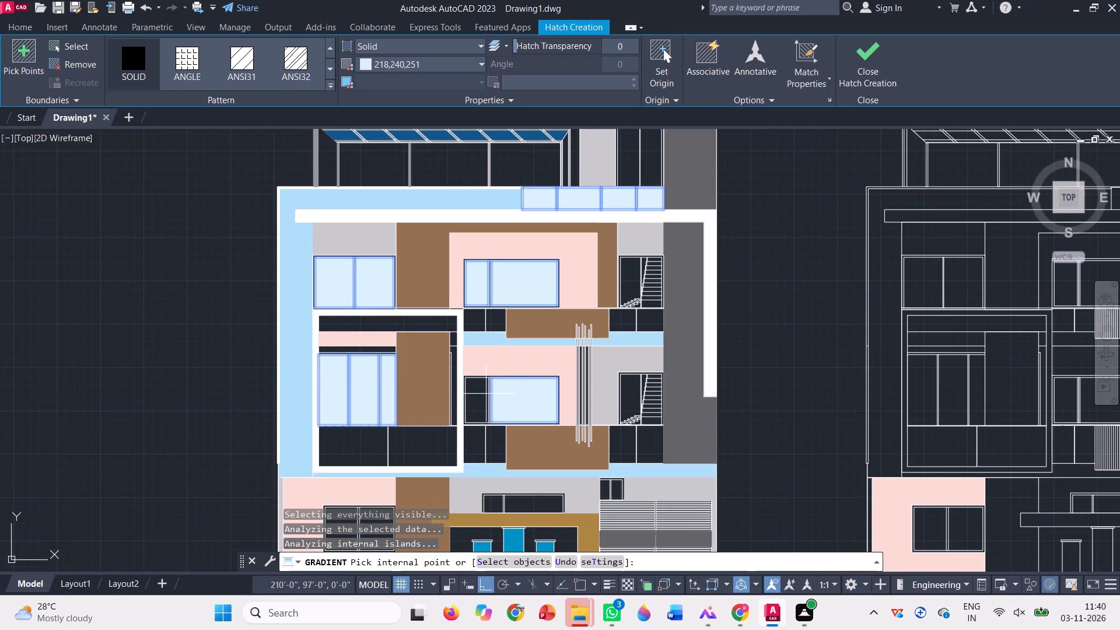
click(482, 394)
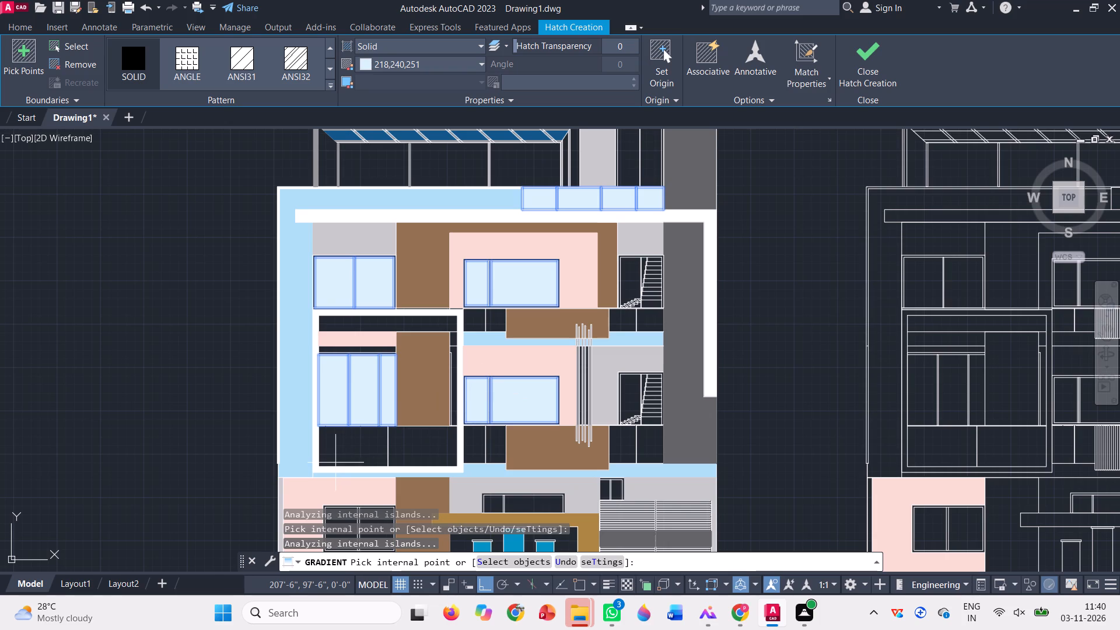
Fill the six middle-floor railing panels, inside the white frame and on both sides of the brown panel, with the same pale blue hatch.
click(362, 448)
click(403, 446)
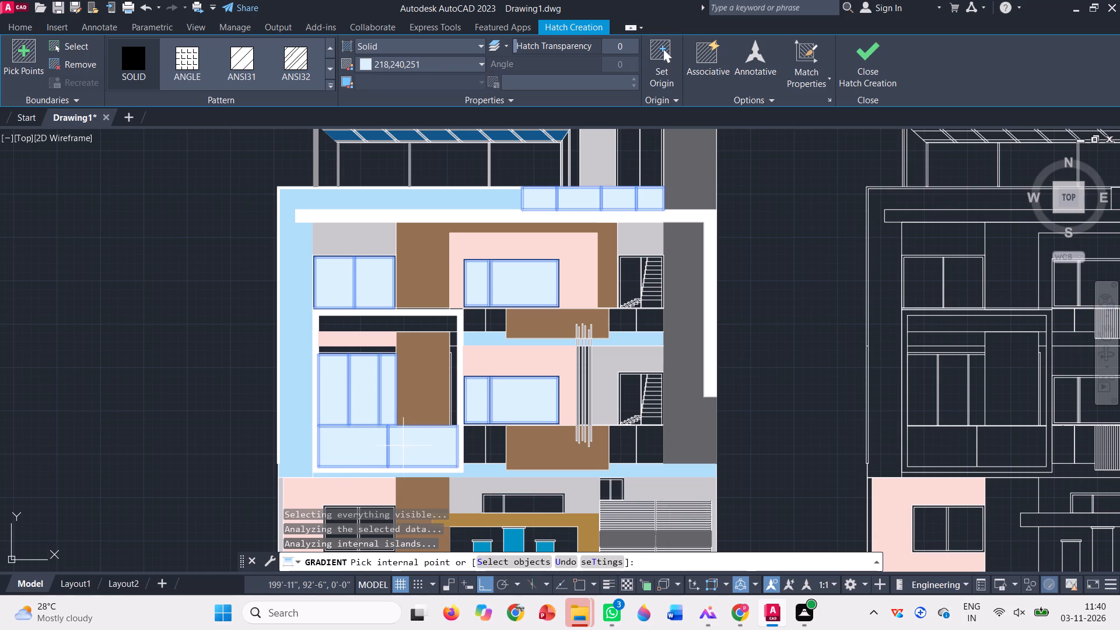
click(471, 440)
click(495, 446)
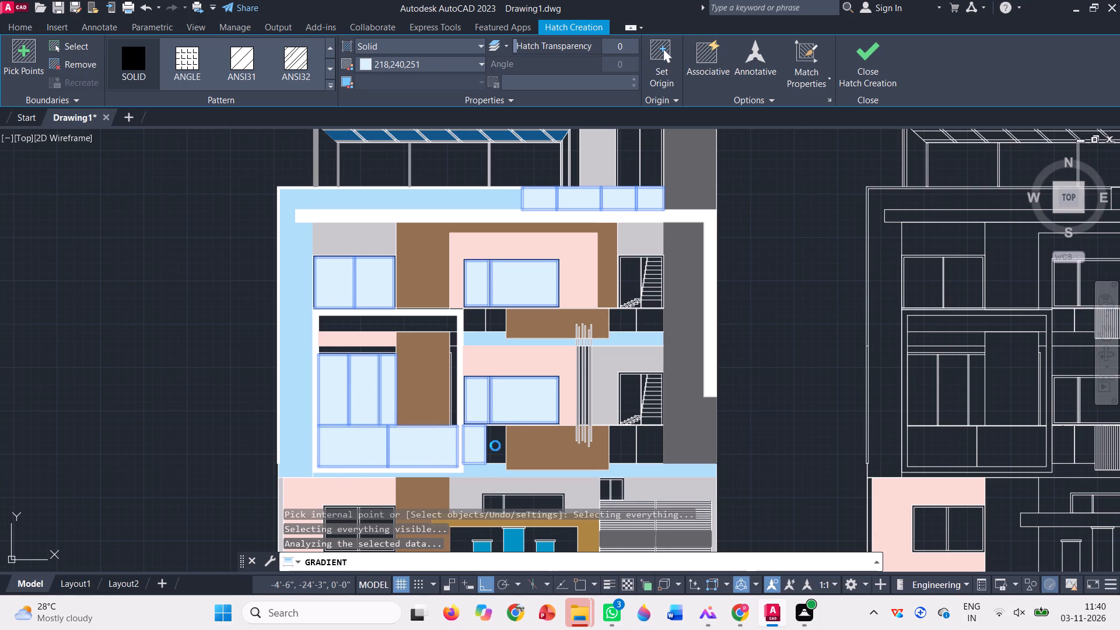
click(623, 437)
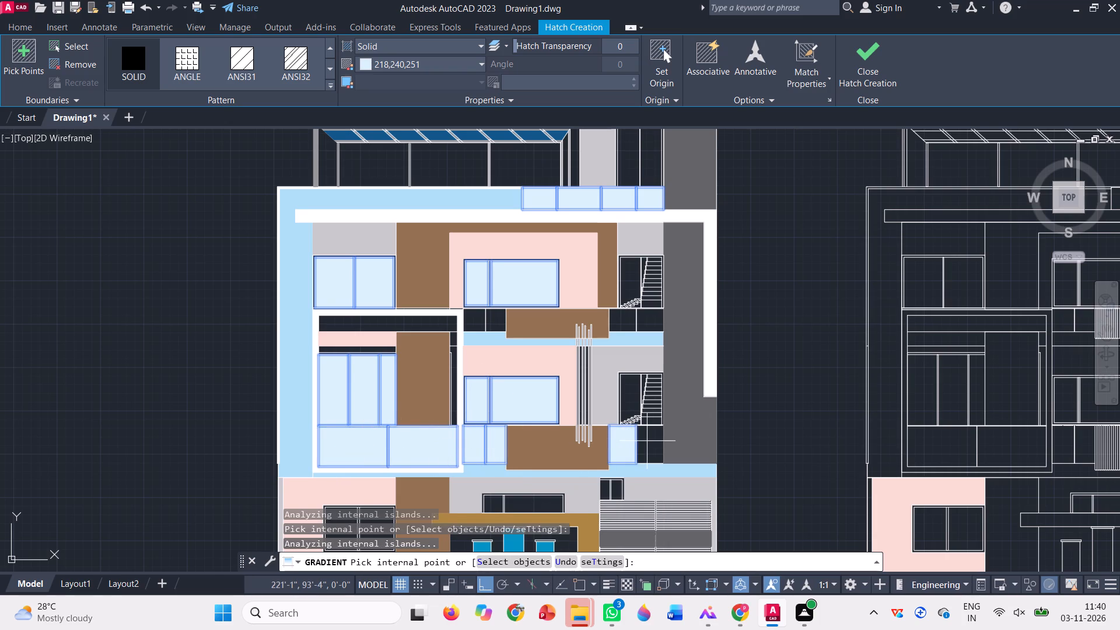
click(652, 442)
Fill both panes of the three ground-floor windows with the same pale blue hatch.
scroll(484, 388, down, 1)
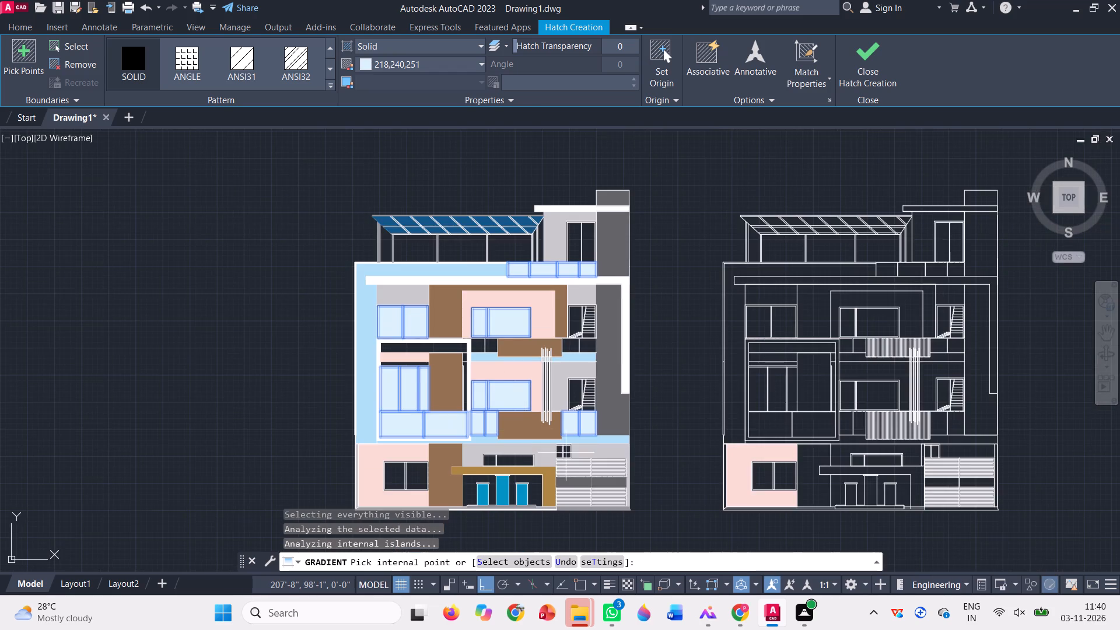
scroll(594, 464, up, 2)
click(523, 430)
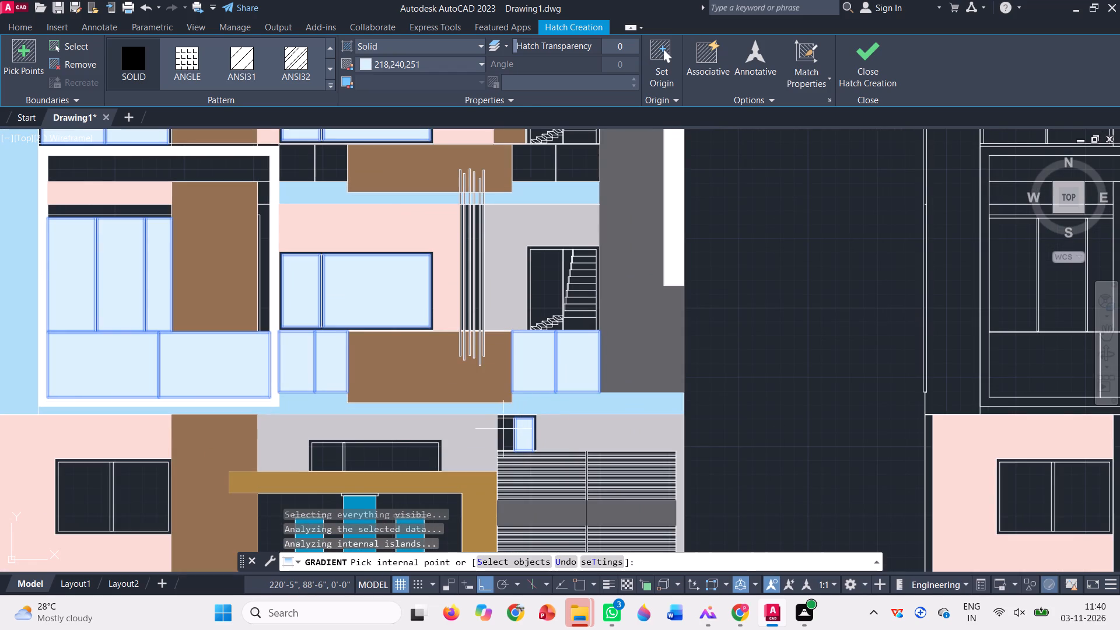
click(503, 429)
scroll(523, 390, down, 1)
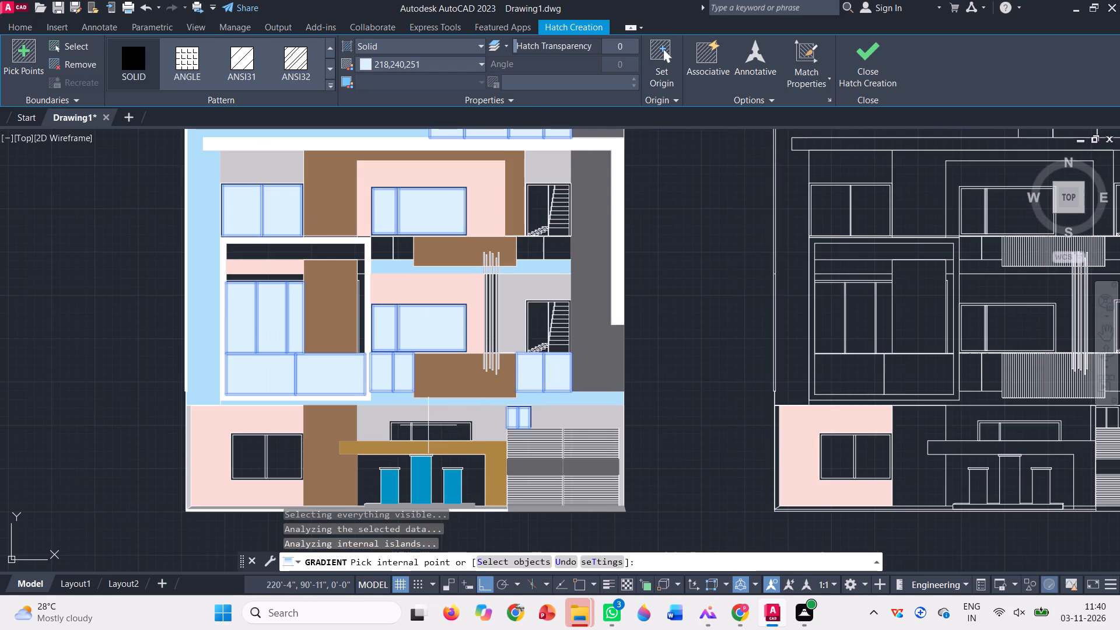
click(428, 425)
click(401, 429)
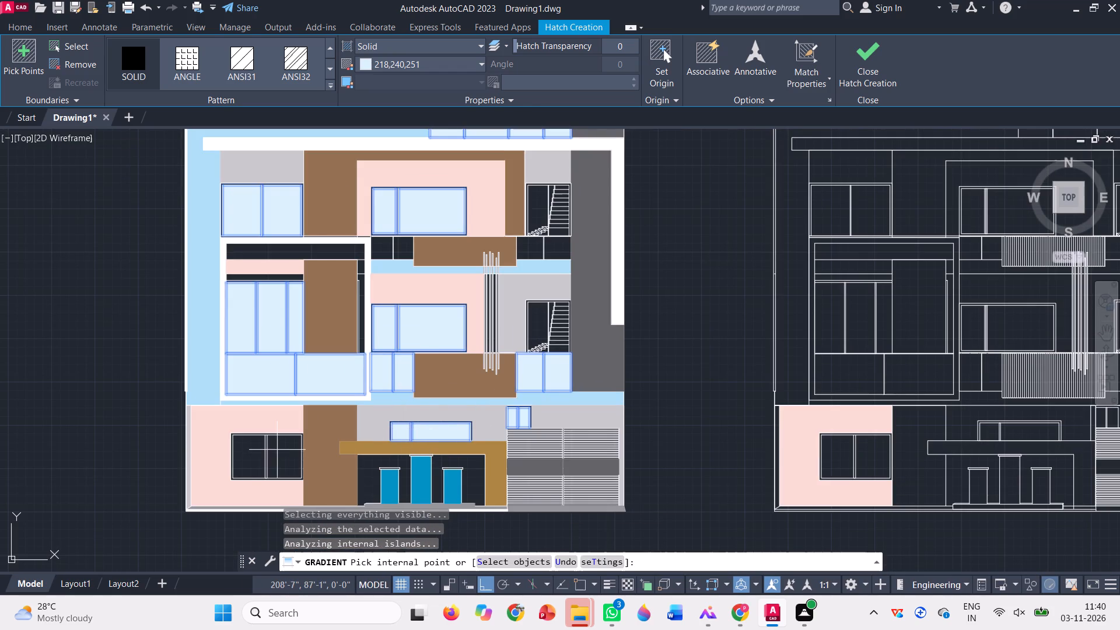
click(276, 452)
click(245, 444)
Fill the four top-floor railing panels on both sides of the brown panel with the same pale blue hatch, and finish the hatch.
scroll(360, 453, down, 2)
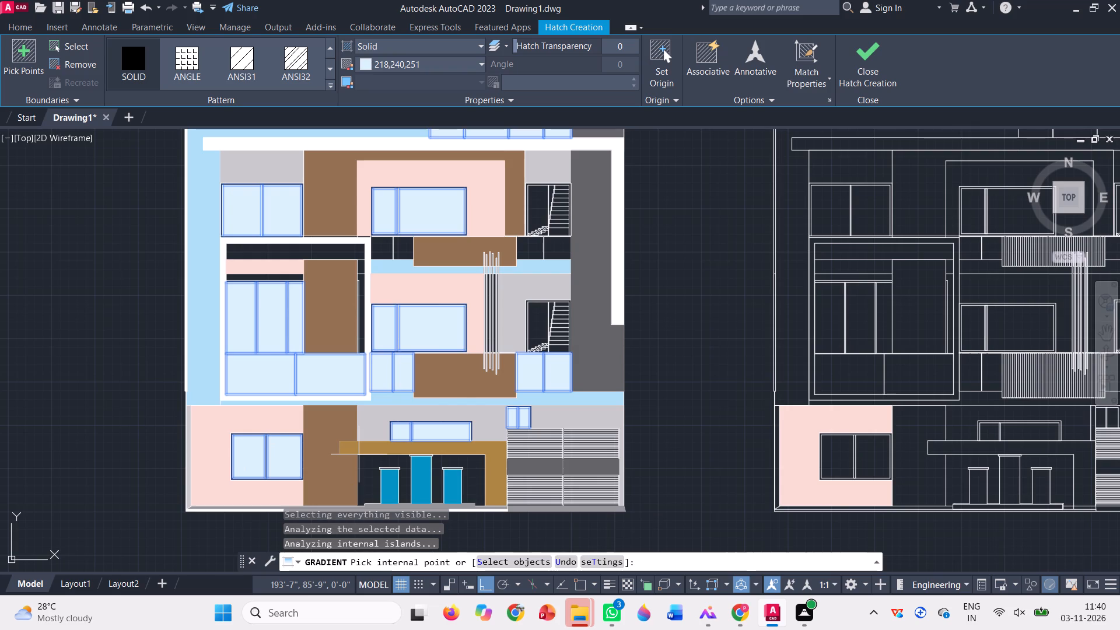
scroll(360, 453, down, 1)
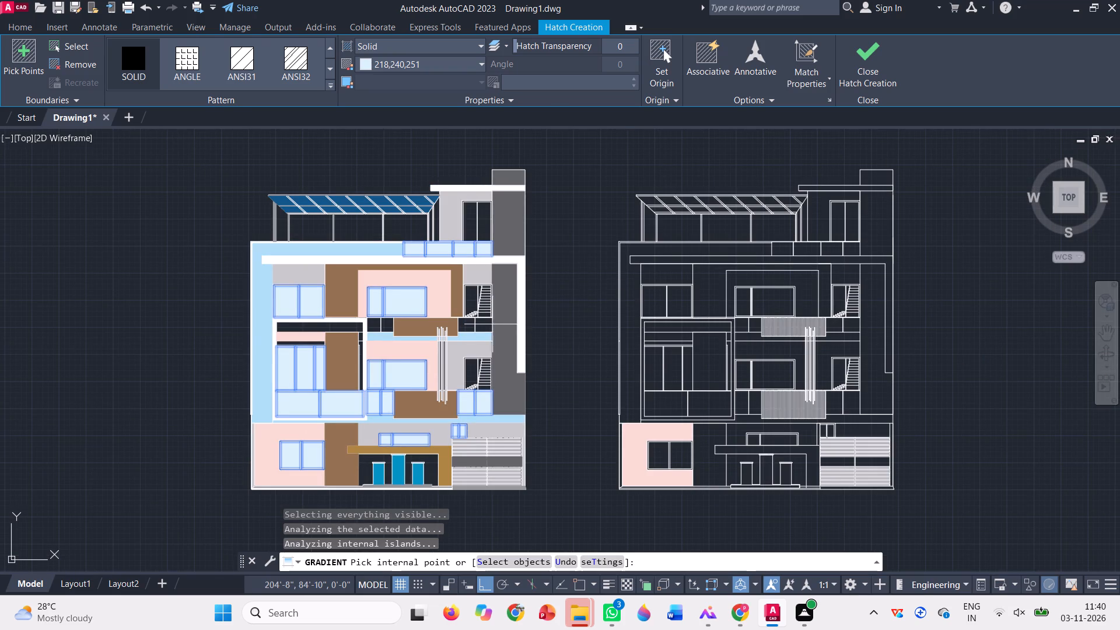
scroll(467, 329, up, 2)
click(463, 320)
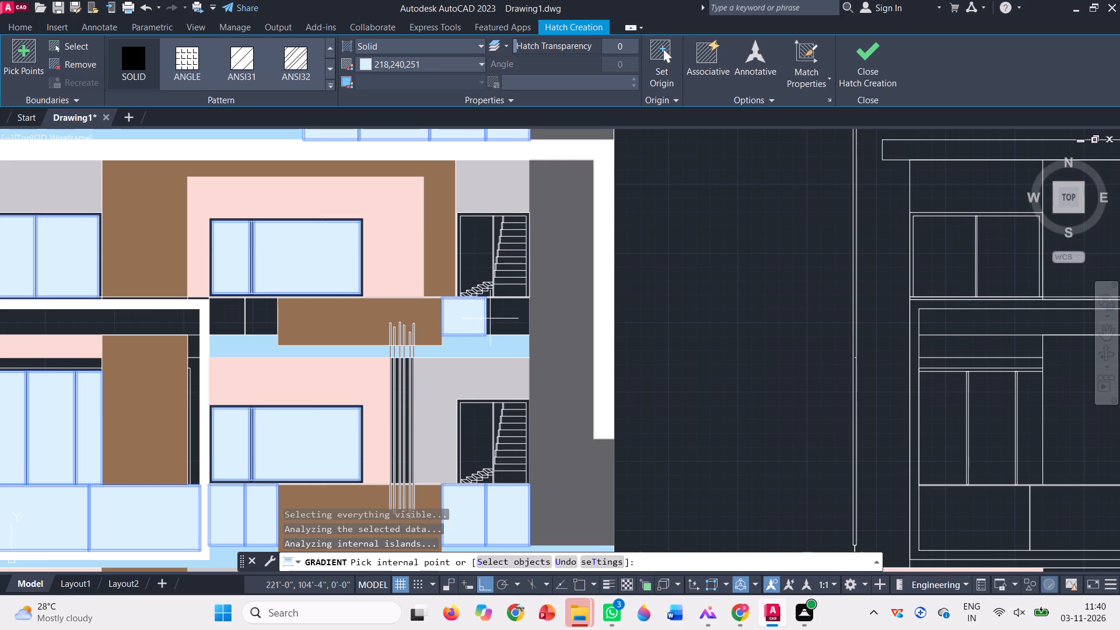
click(495, 318)
click(253, 312)
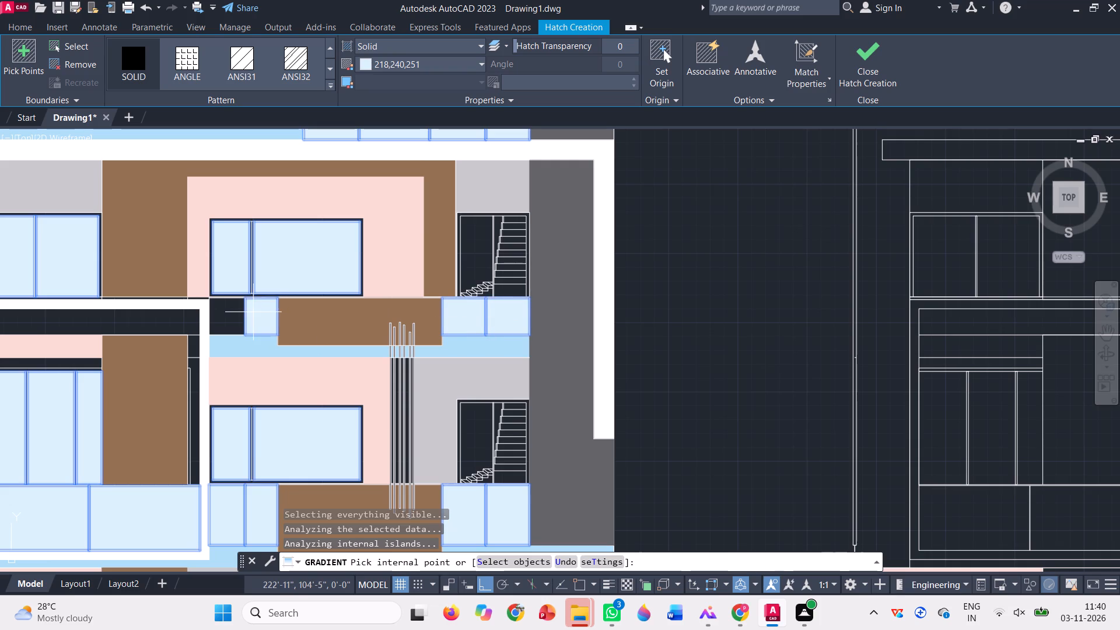
click(226, 316)
scroll(455, 314, down, 2)
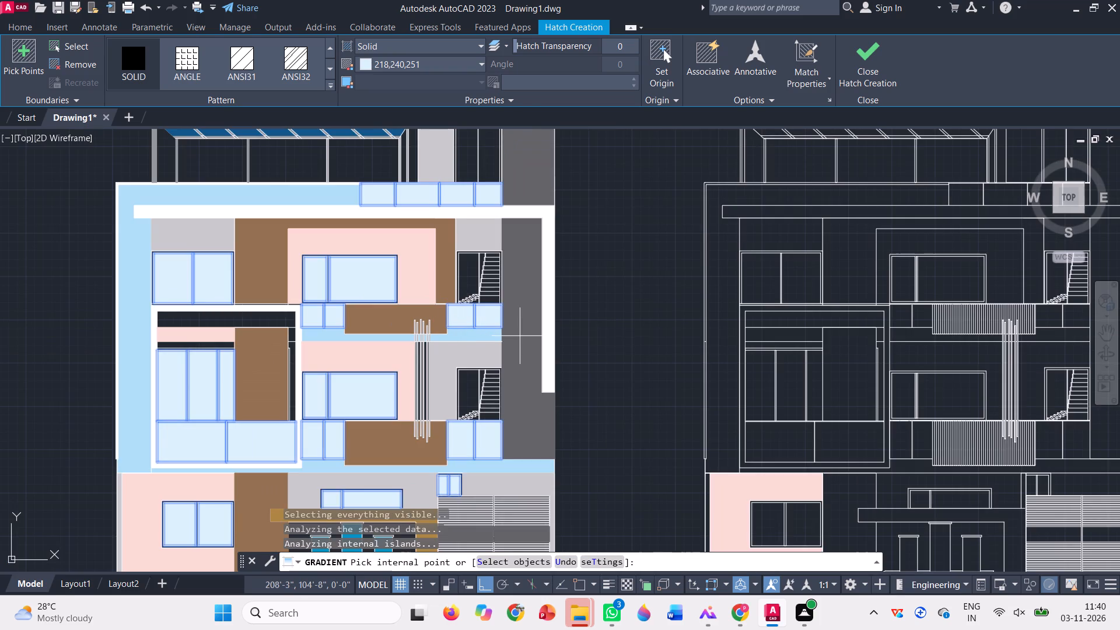
scroll(520, 336, down, 1)
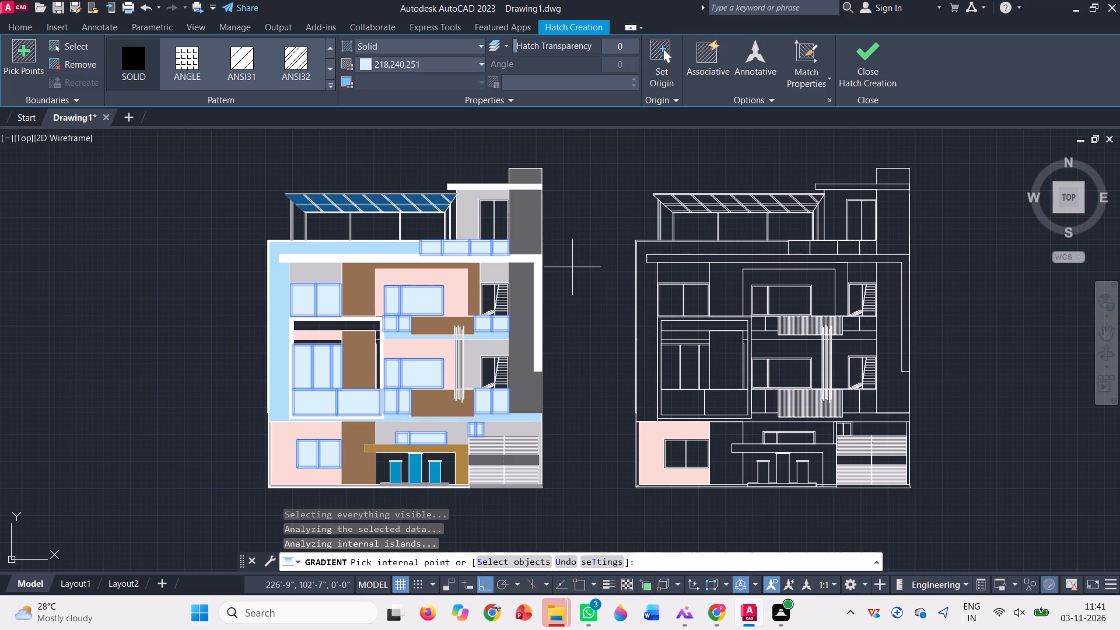
click(873, 61)
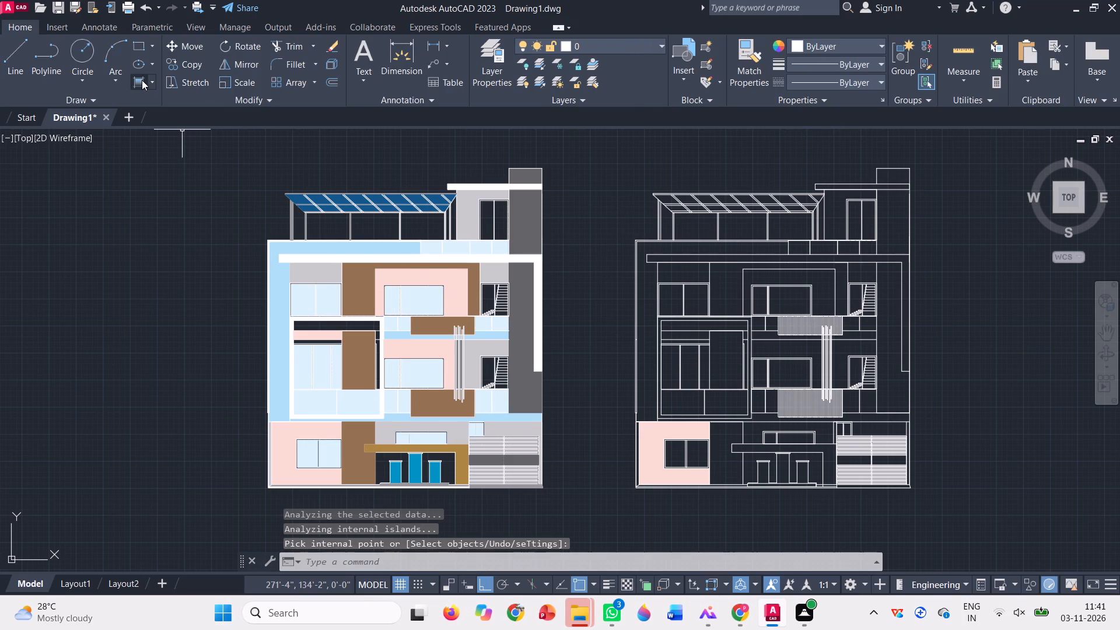
Fill the band along the inside top of the white frame with a solid hatch in colour DIC 337, and finish the hatch.
click(140, 81)
scroll(265, 57, up, 3)
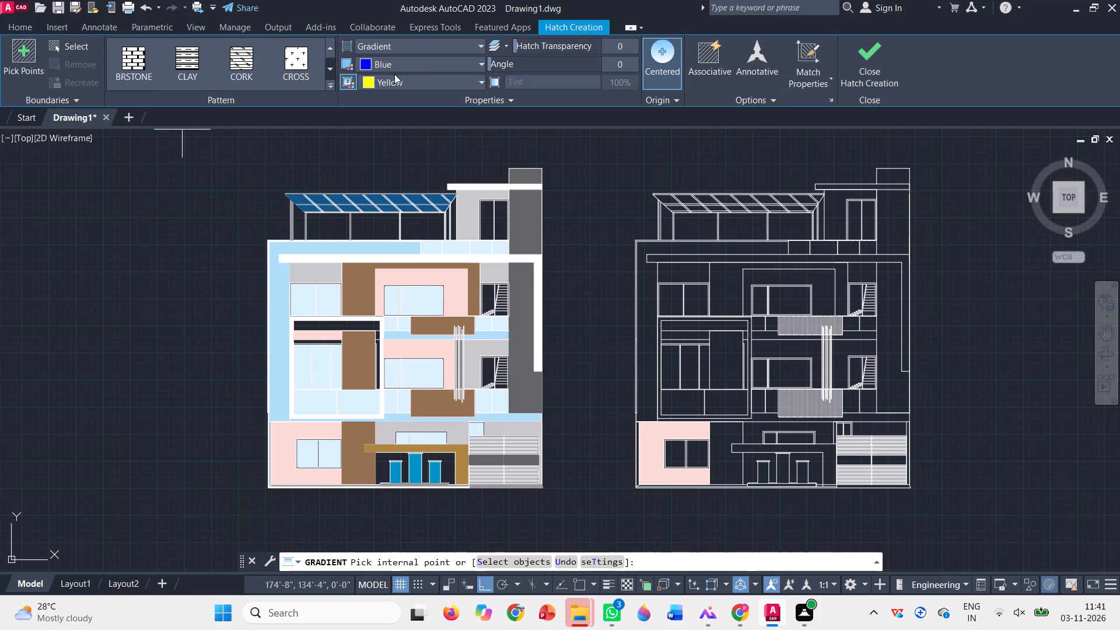
click(412, 44)
click(387, 62)
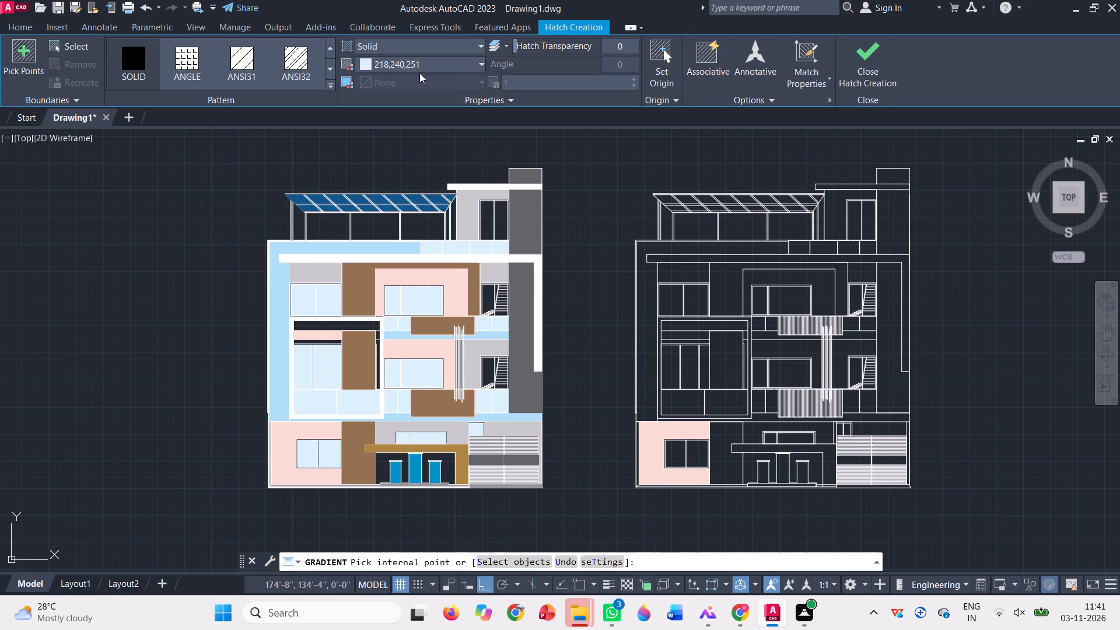
click(422, 64)
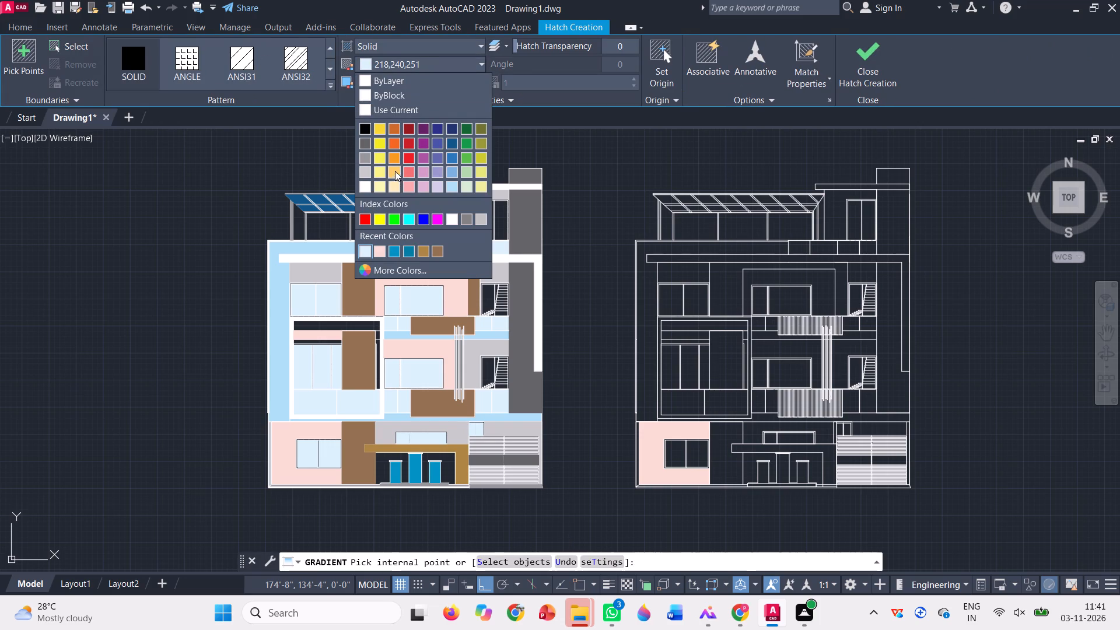
click(395, 146)
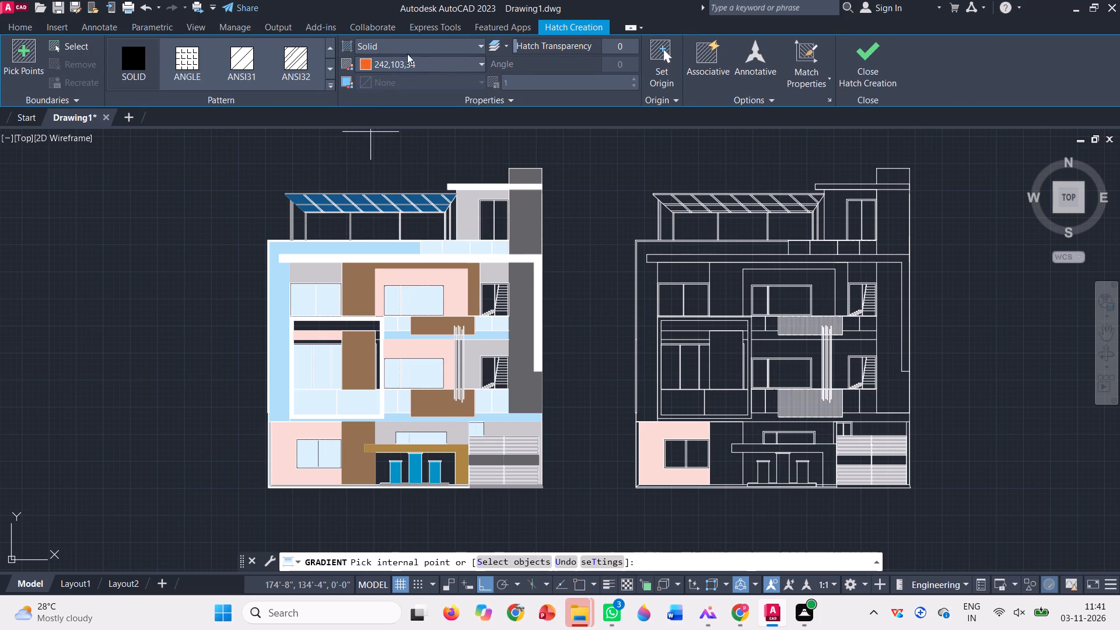
click(438, 66)
click(426, 250)
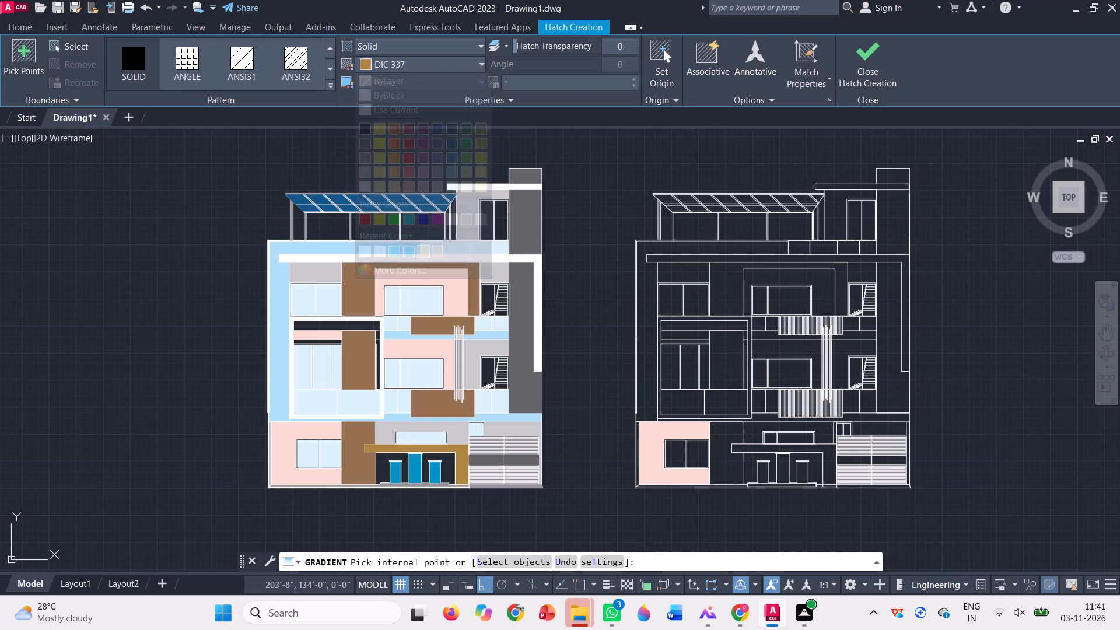
scroll(309, 319, up, 3)
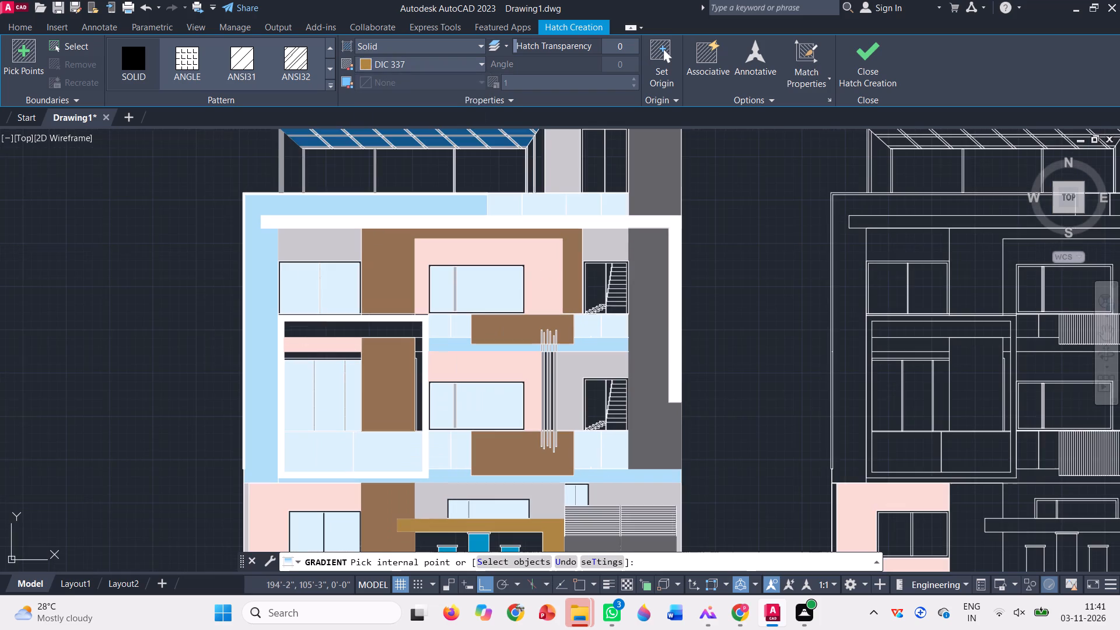
scroll(335, 335, up, 3)
click(335, 335)
scroll(335, 335, down, 3)
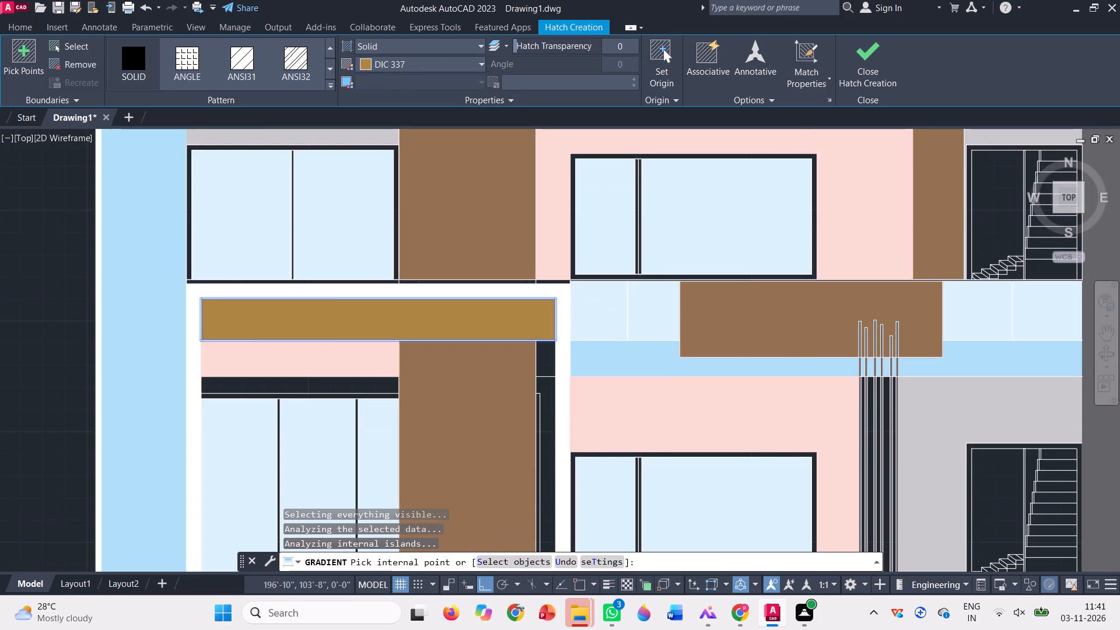
scroll(330, 298, down, 5)
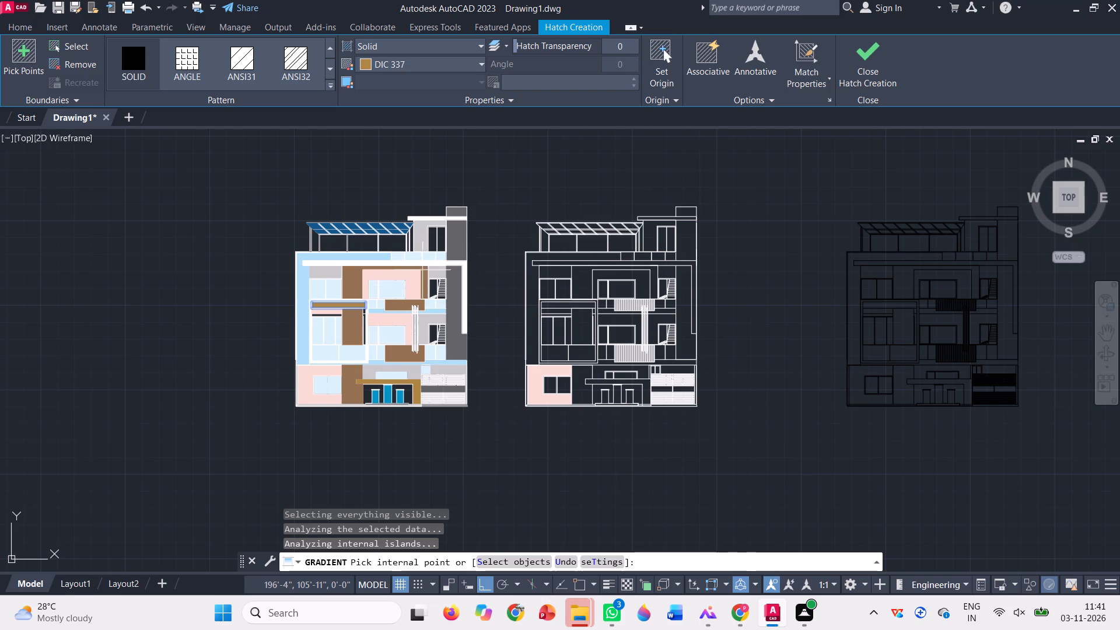
click(866, 57)
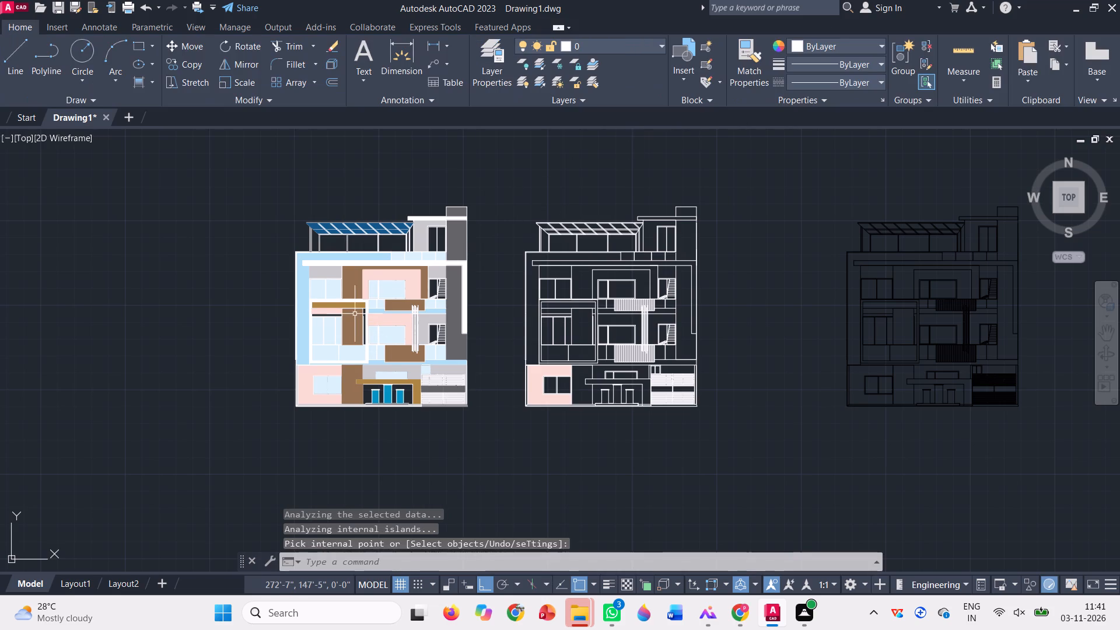
Fill the small wall area between the middle-floor brown panel and the white frame with a solid hatch in colour 249,218,210, and finish the hatch.
scroll(342, 314, up, 3)
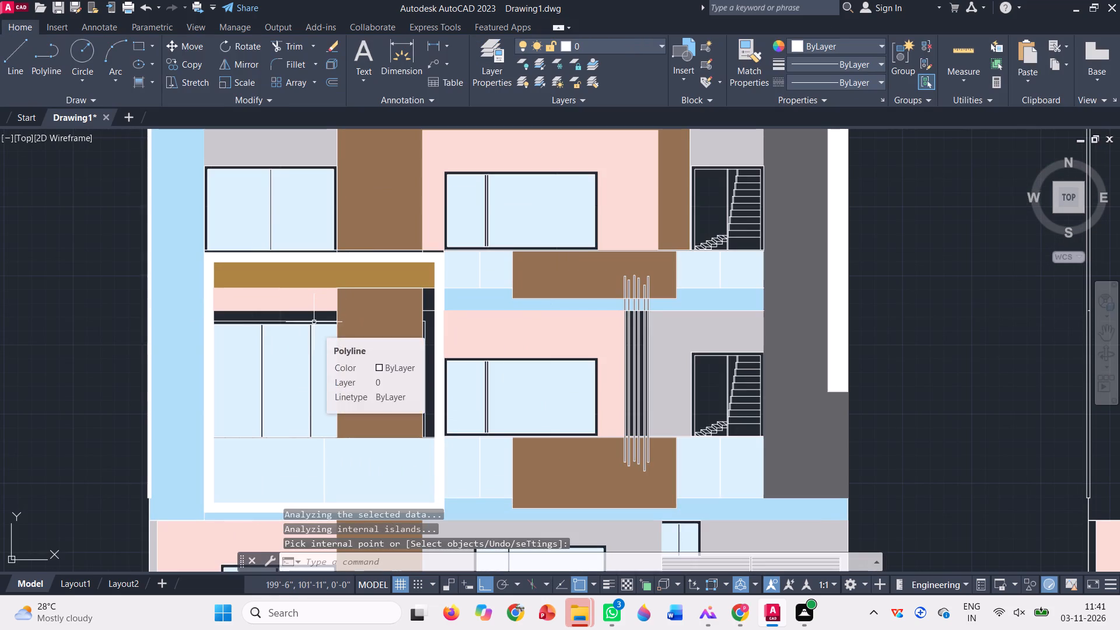
scroll(314, 322, down, 1)
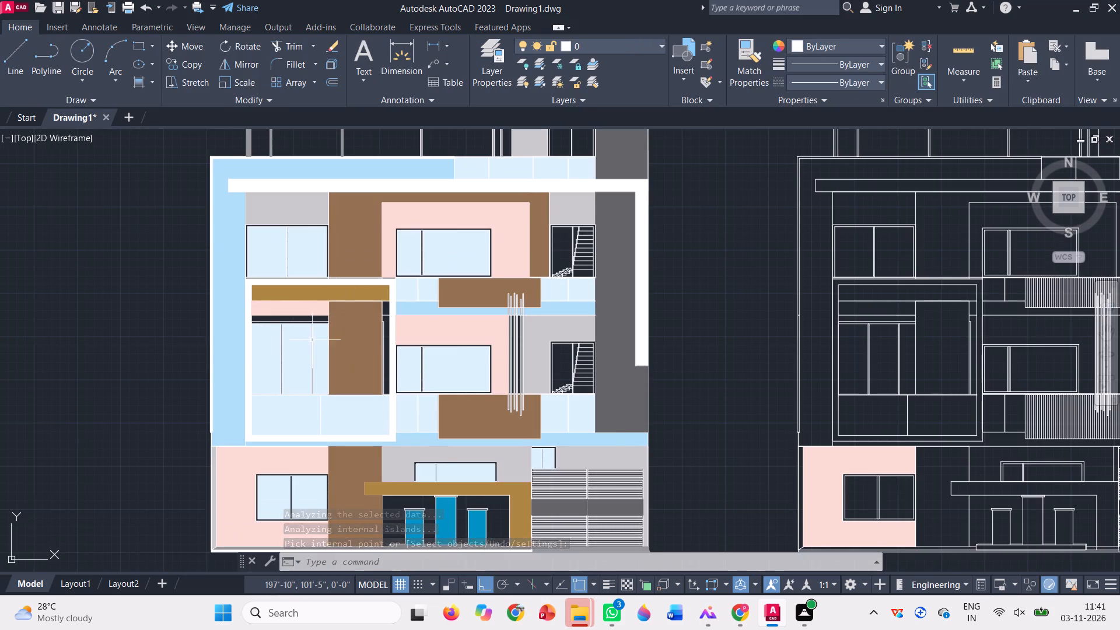
scroll(307, 334, down, 1)
scroll(368, 314, up, 3)
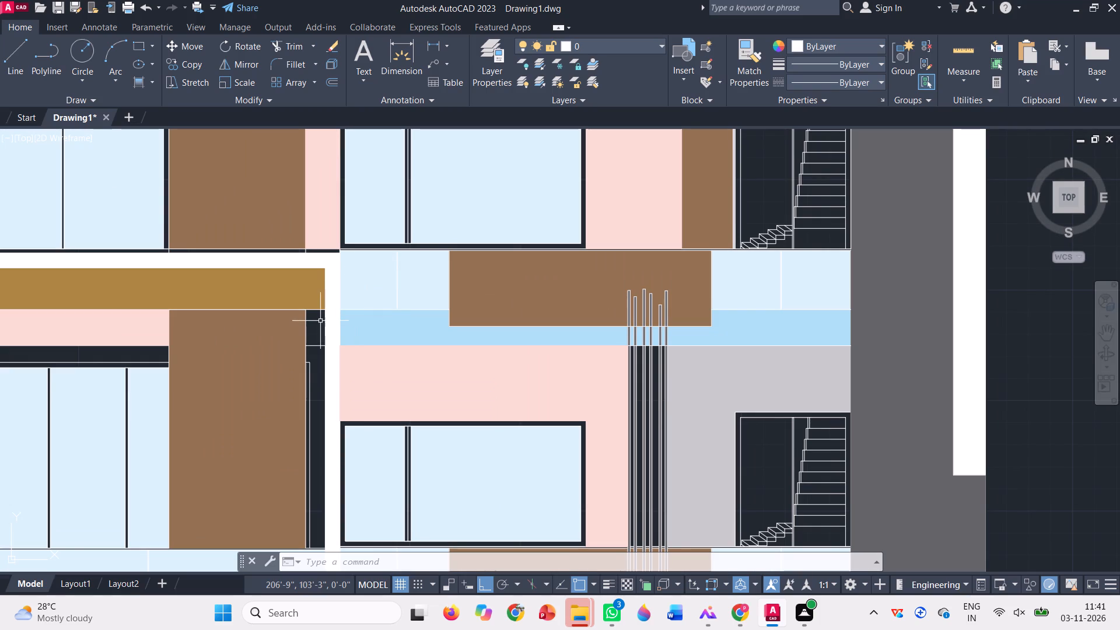
click(318, 321)
click(316, 330)
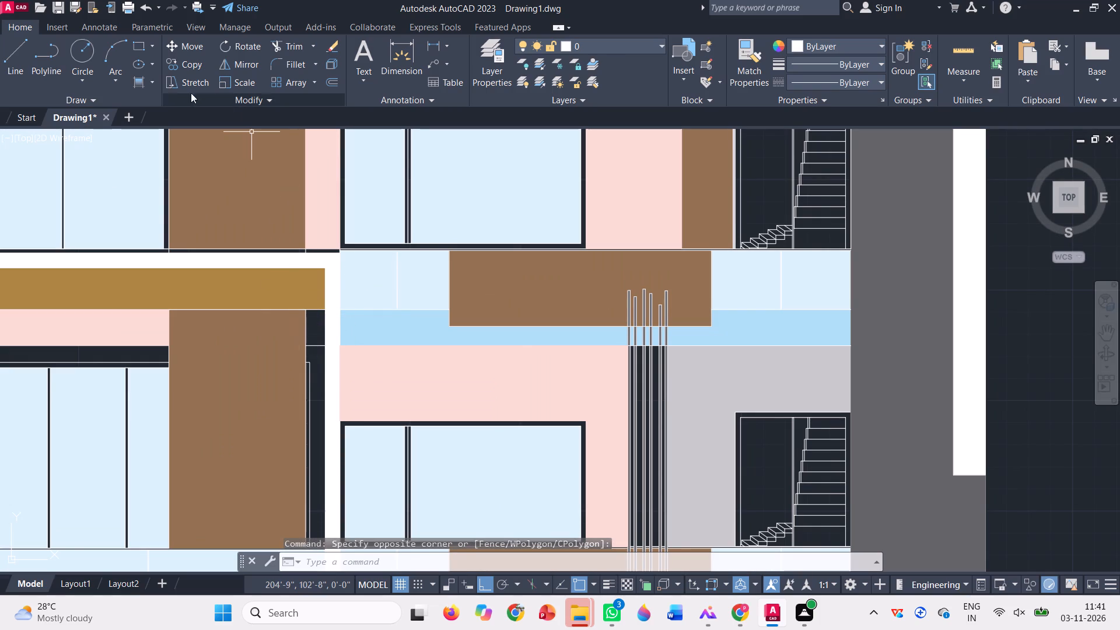
click(141, 86)
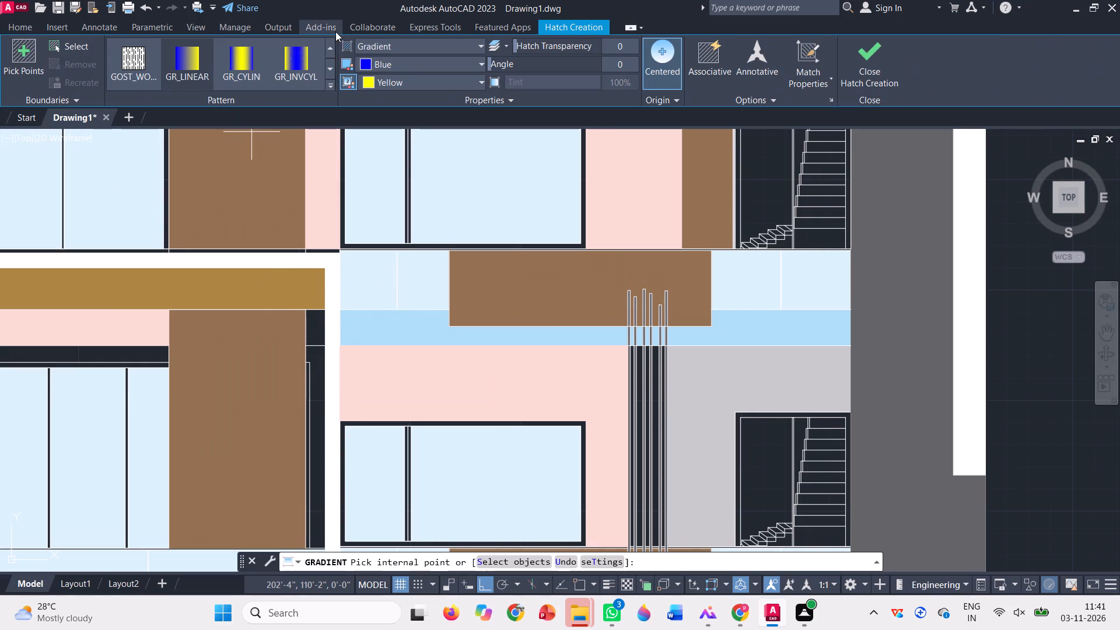
click(395, 46)
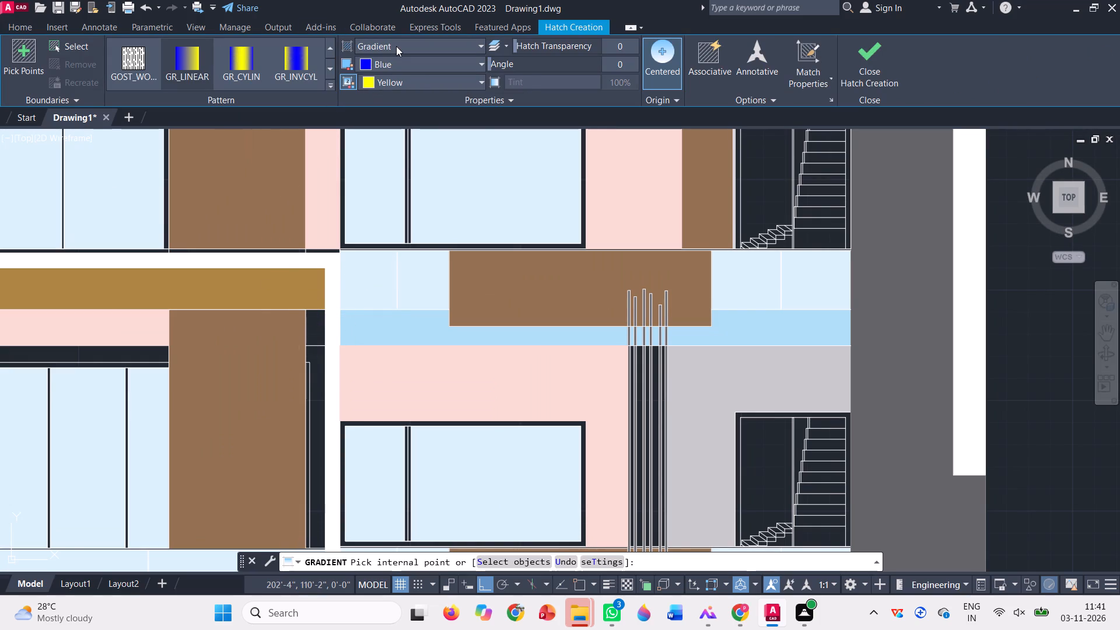
click(395, 61)
click(402, 67)
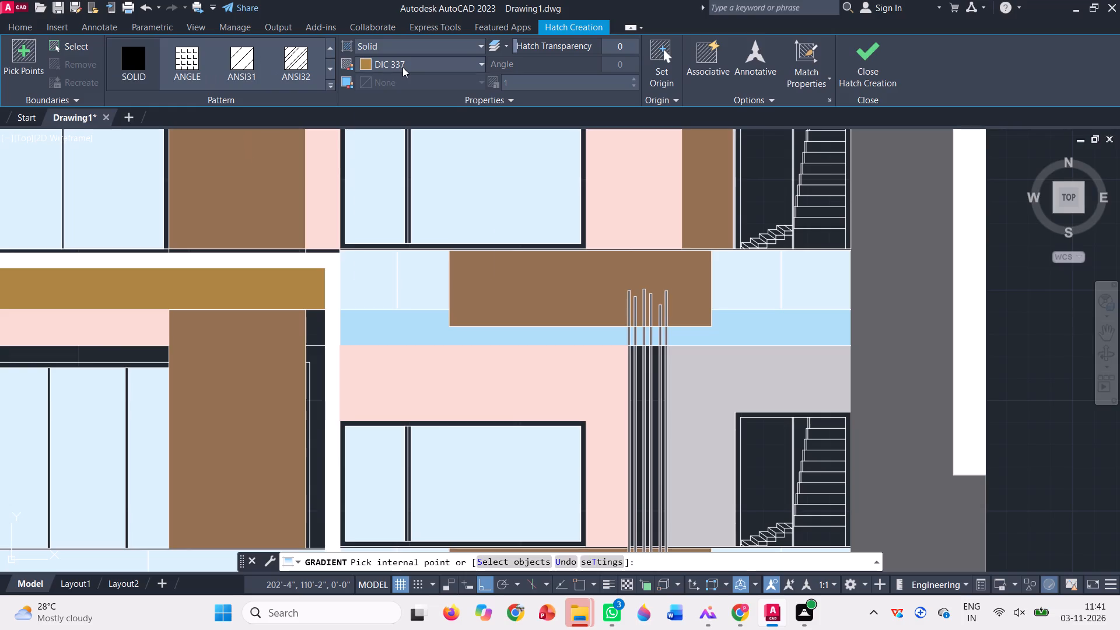
click(377, 251)
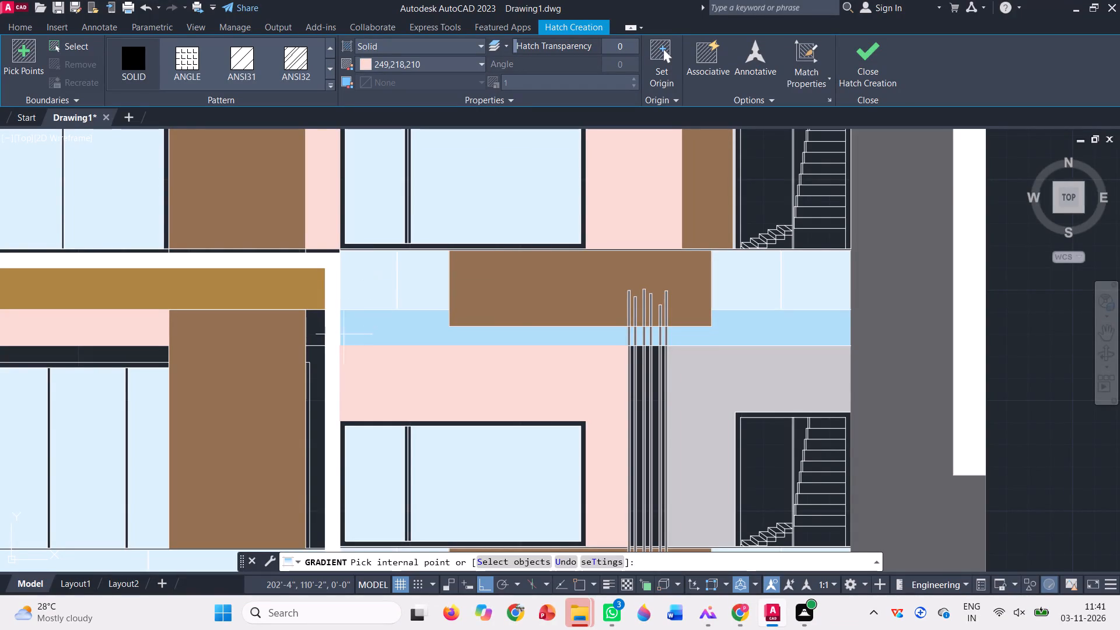
scroll(336, 338, up, 3)
click(309, 326)
scroll(309, 326, down, 3)
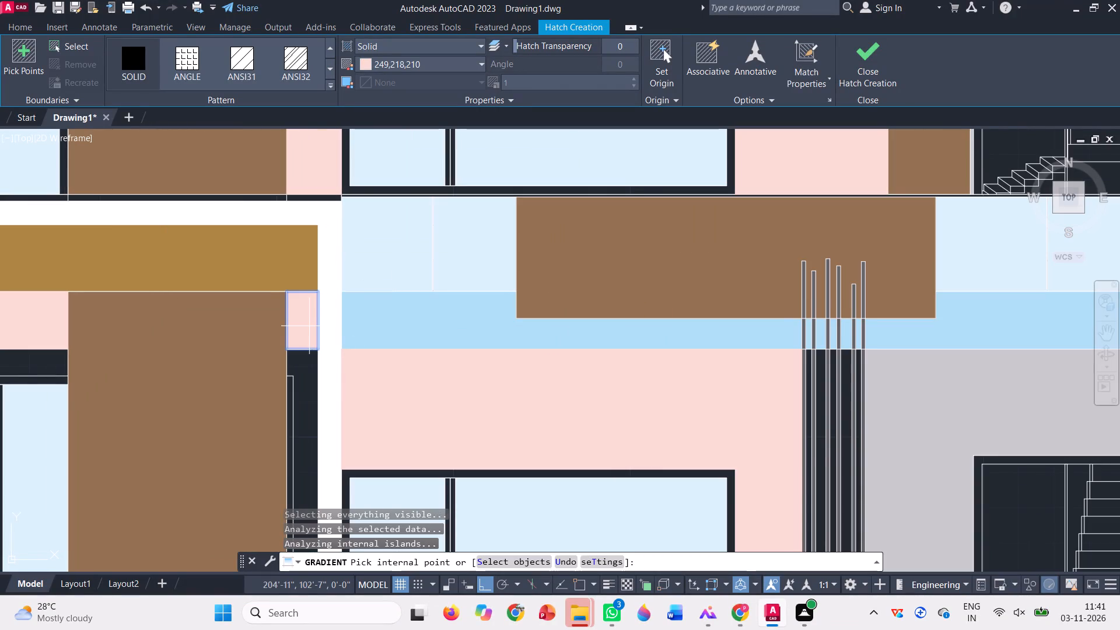
scroll(355, 282, down, 7)
scroll(372, 335, down, 2)
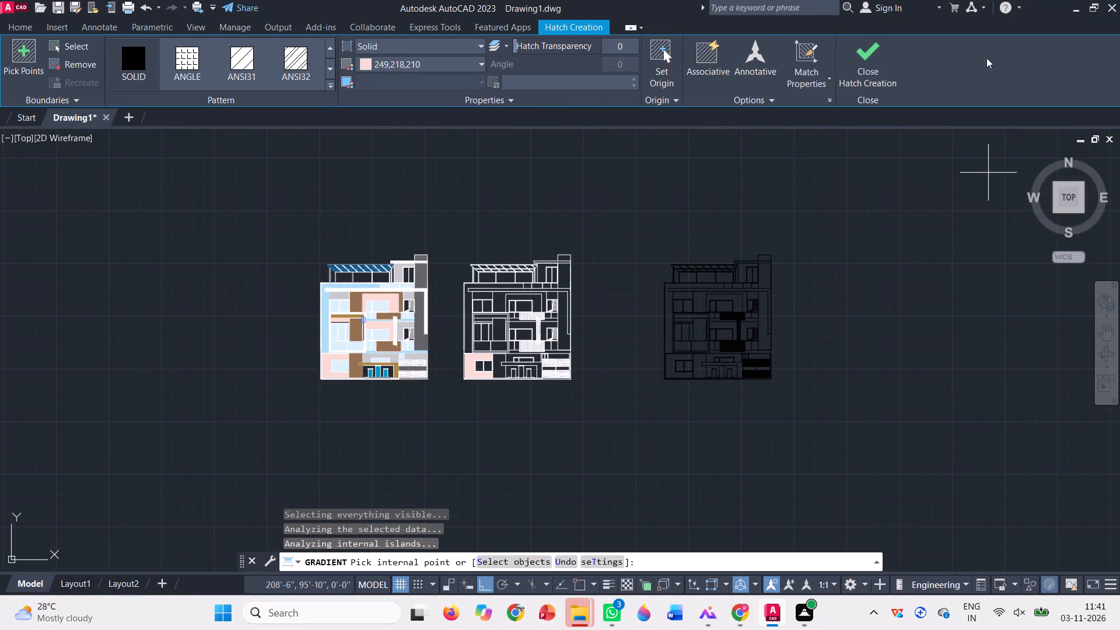
click(885, 67)
Start another hatch near the ground-floor entrance, set its type to Solid and open the full colour selection.
scroll(373, 376, up, 2)
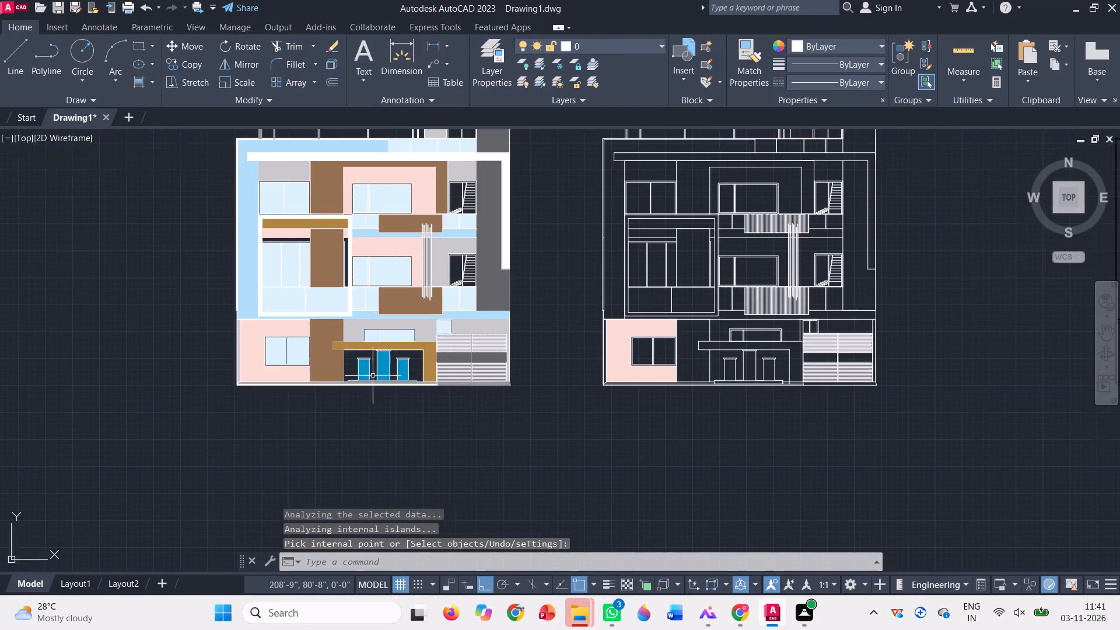
scroll(373, 376, up, 1)
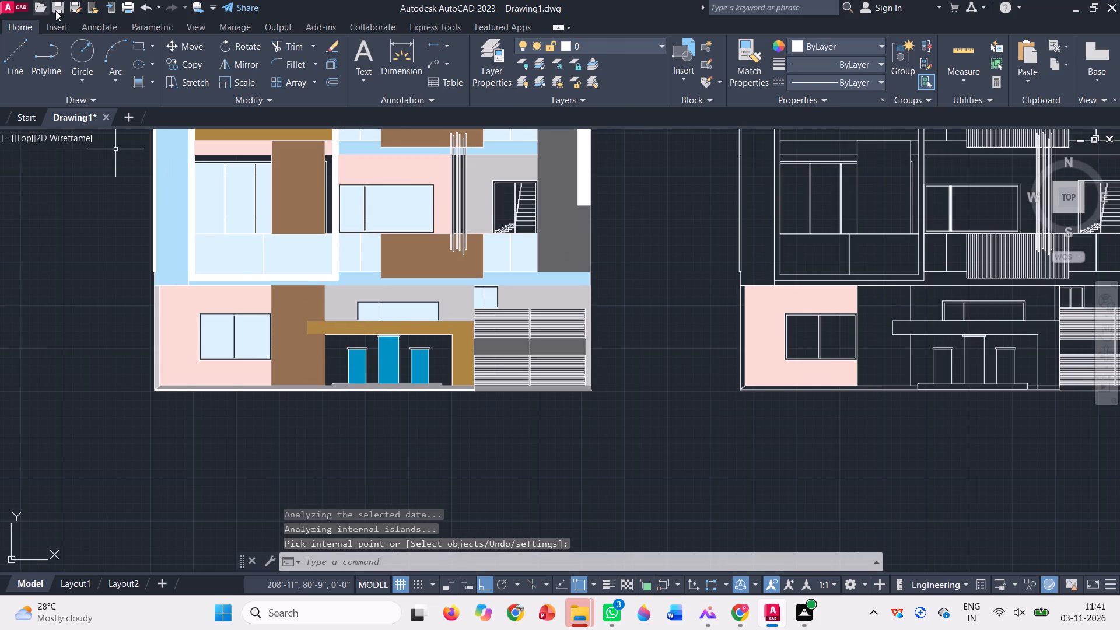
click(141, 86)
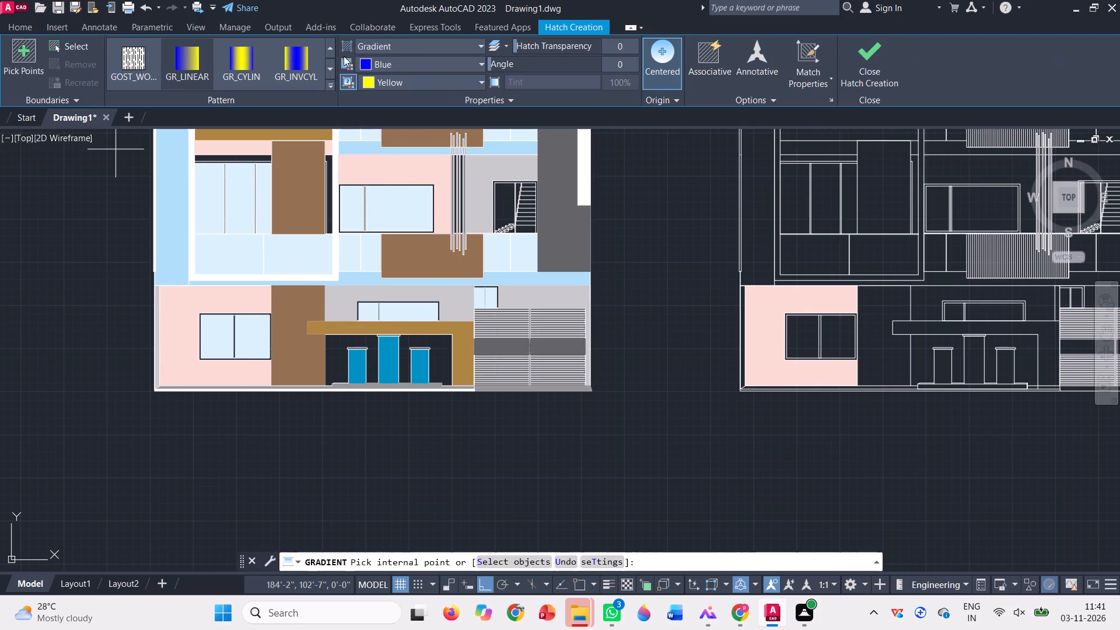
click(411, 42)
click(397, 64)
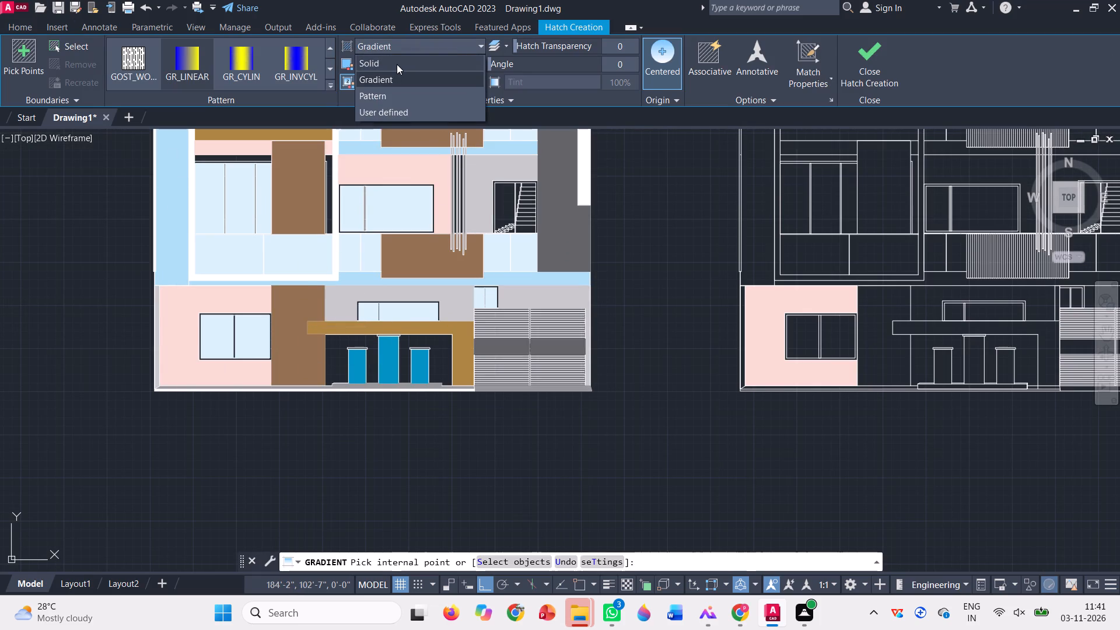
click(400, 64)
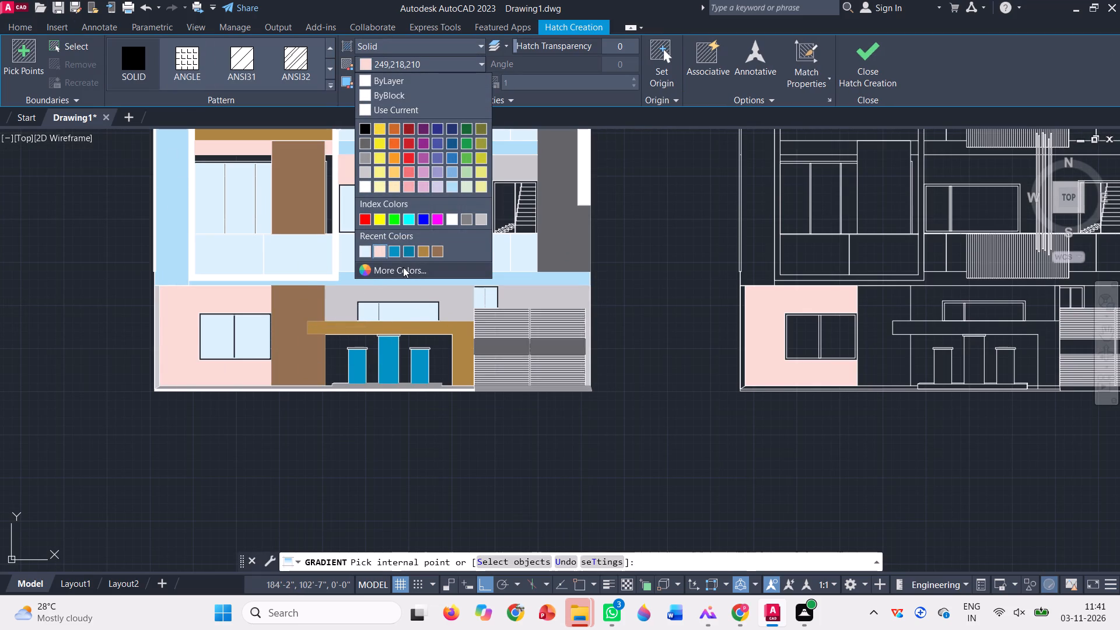
click(403, 267)
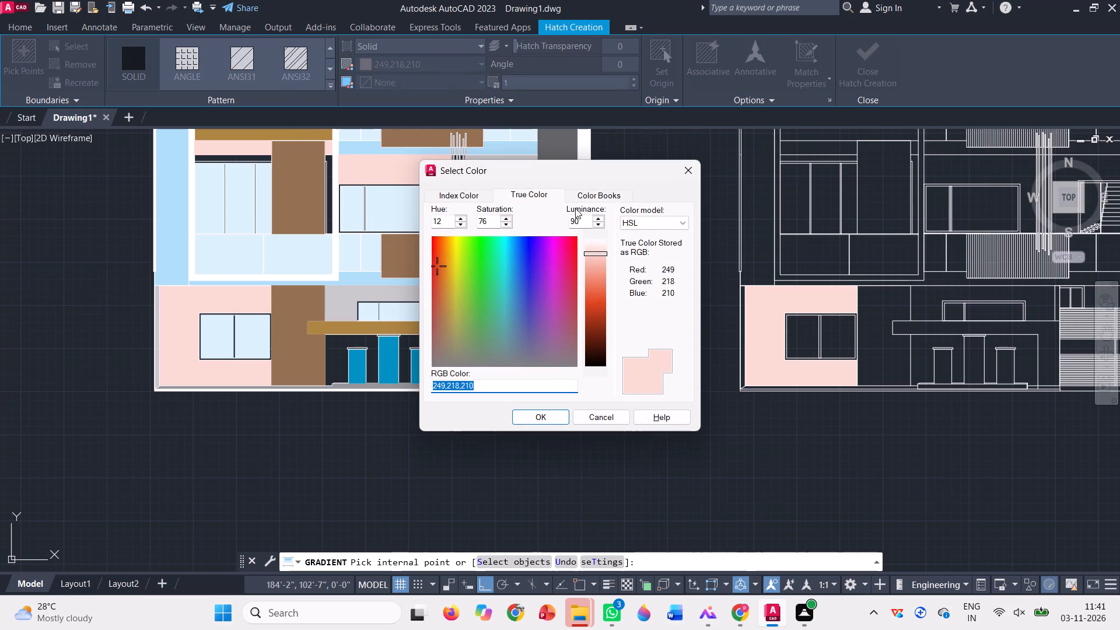
Look through the DIC COLOR GUIDE(R) colour book for a suitable colour for the new solid hatch.
click(601, 192)
click(591, 362)
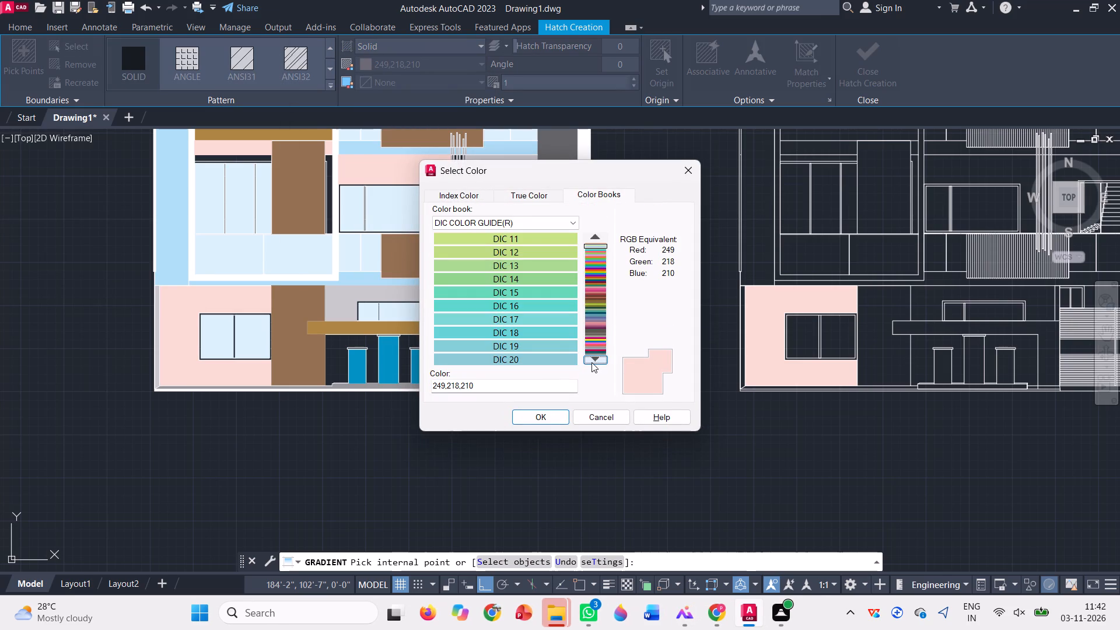
click(591, 362)
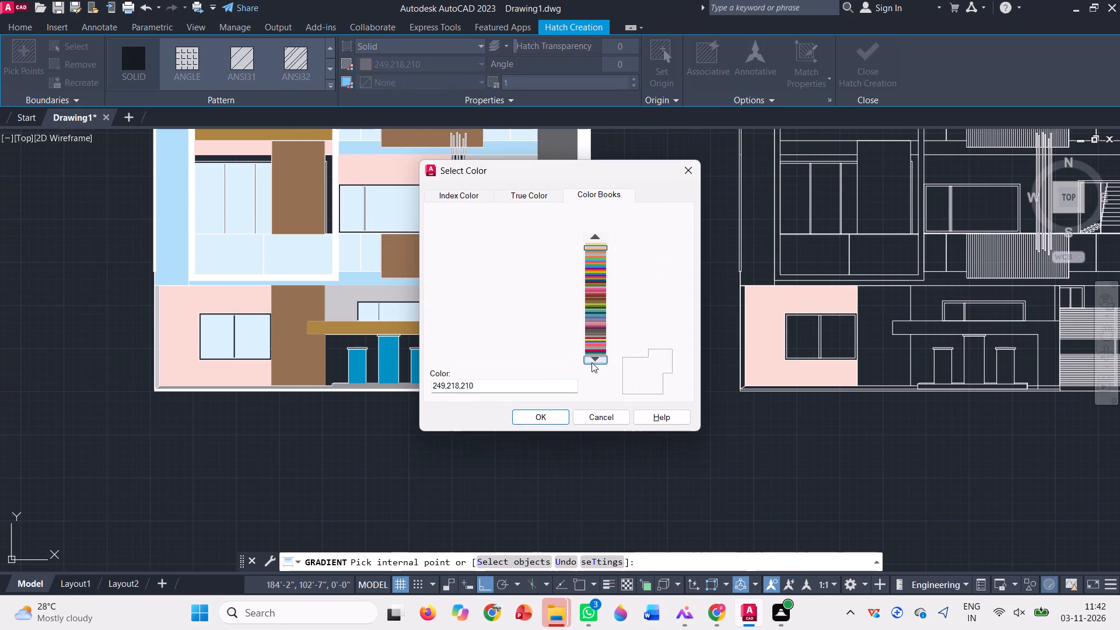
click(591, 362)
click(591, 362)
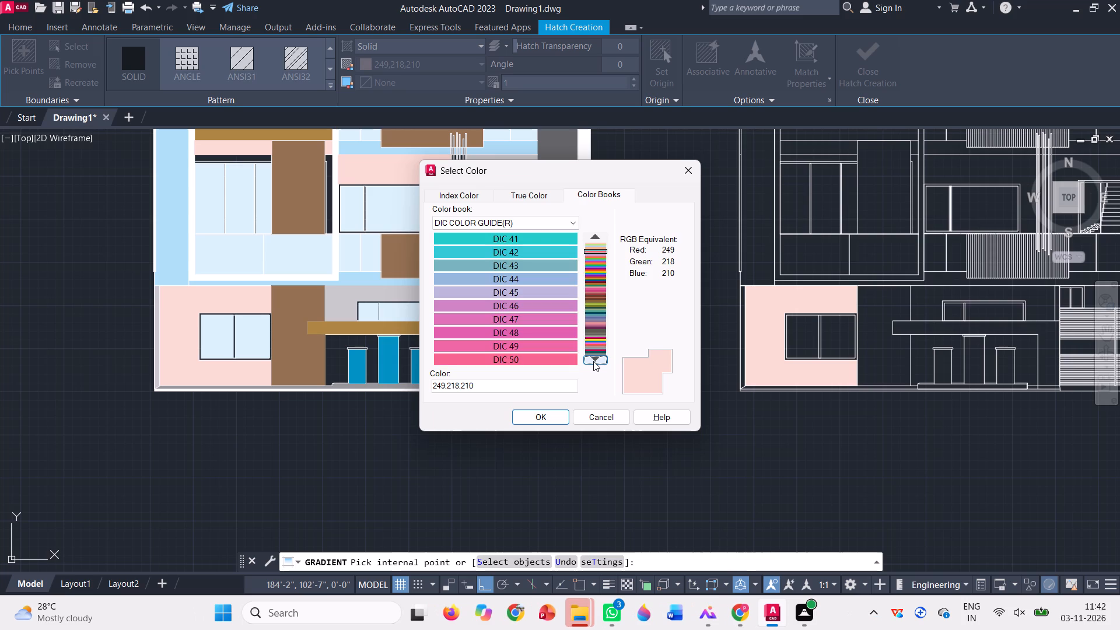
click(593, 361)
click(593, 361)
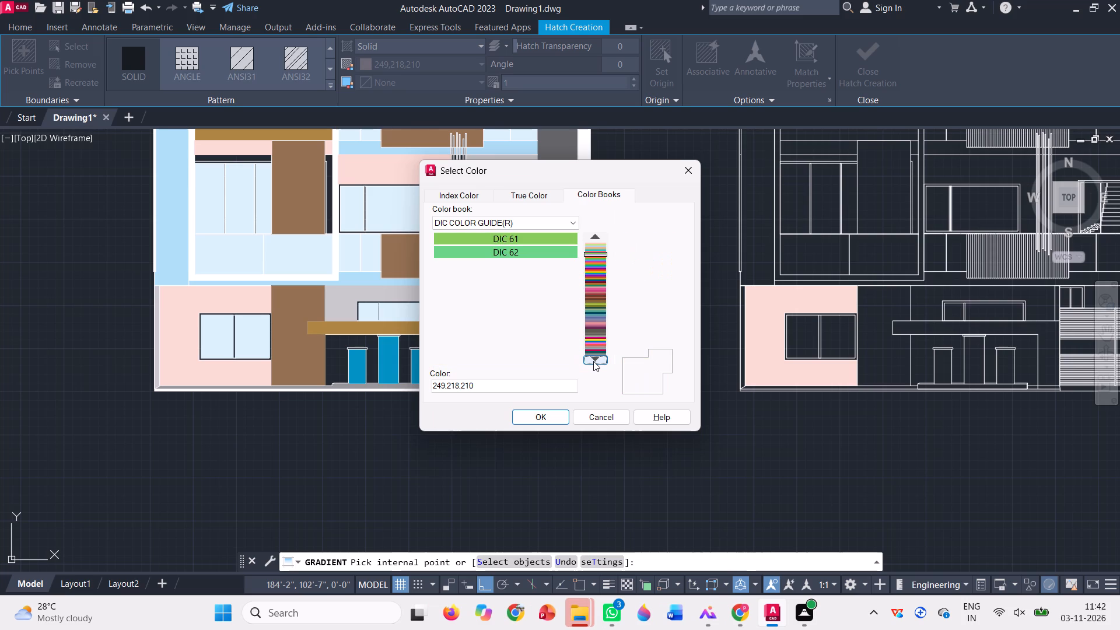
click(593, 361)
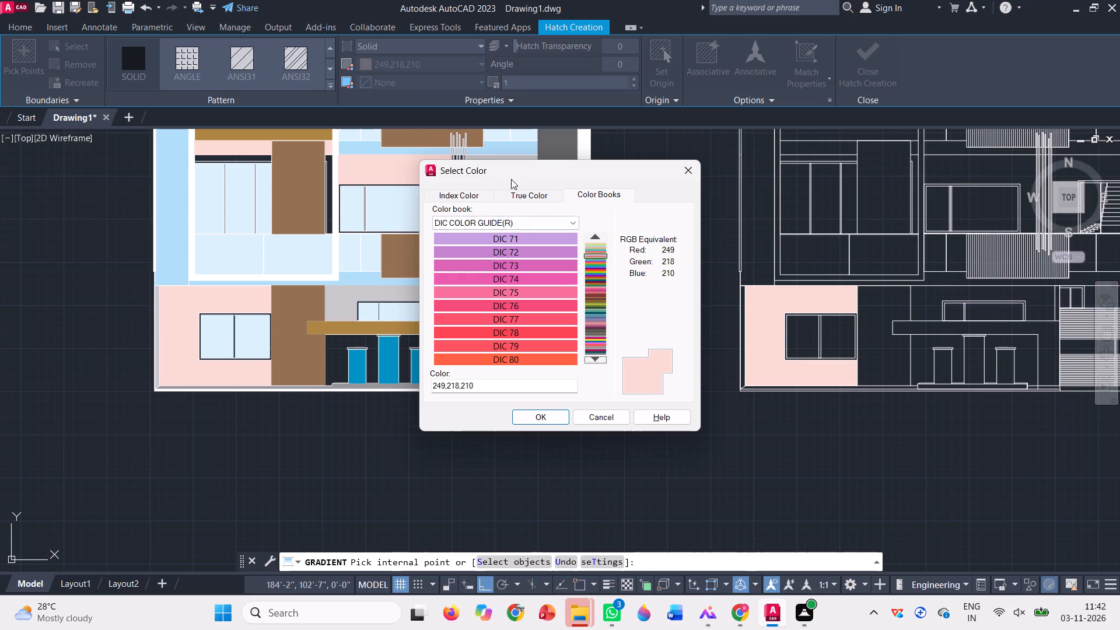
click(535, 195)
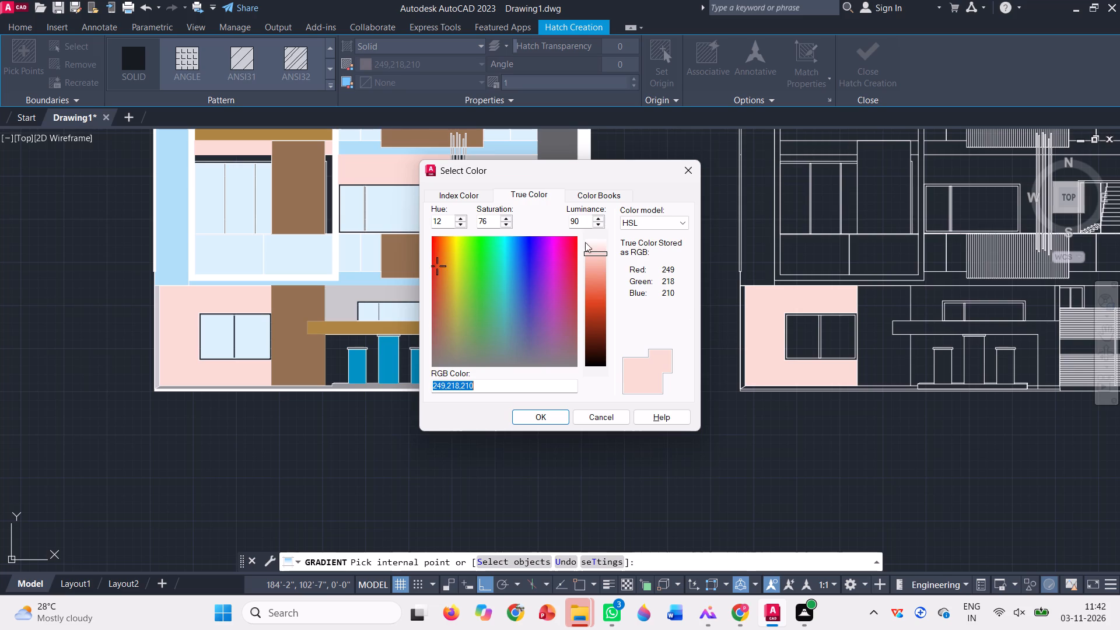
click(617, 191)
click(594, 359)
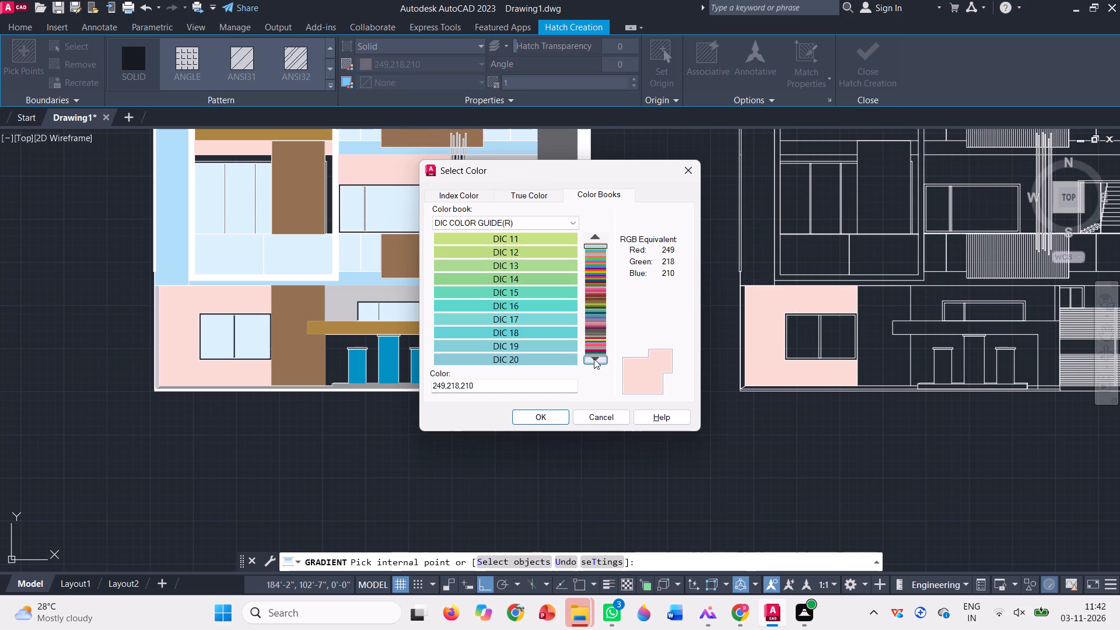
click(594, 359)
click(594, 359)
click(594, 359)
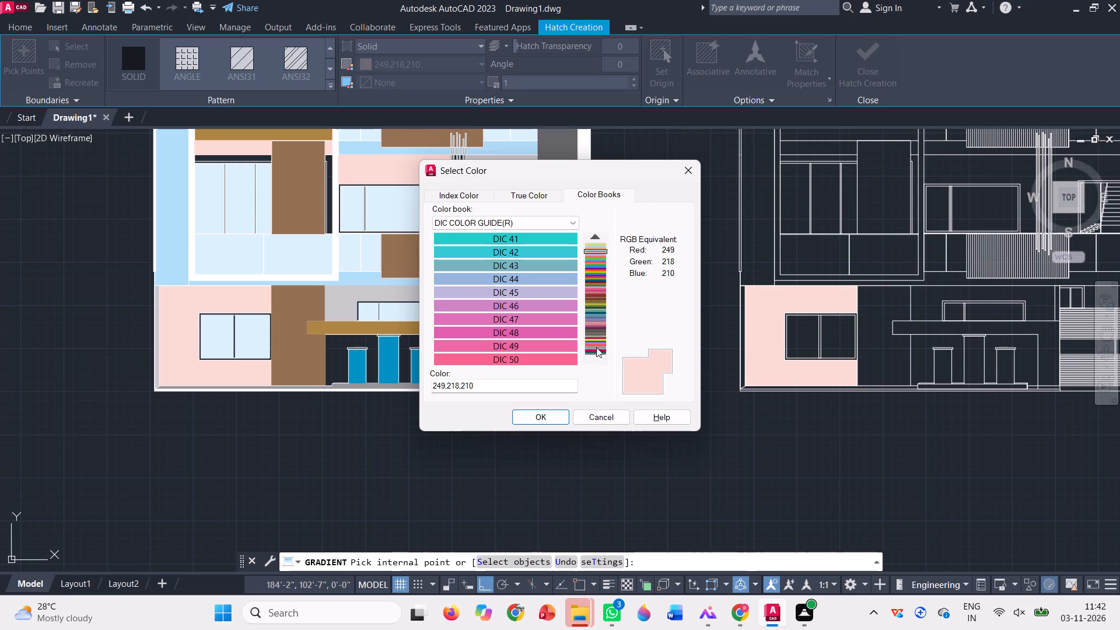
click(600, 233)
click(600, 233)
click(600, 233)
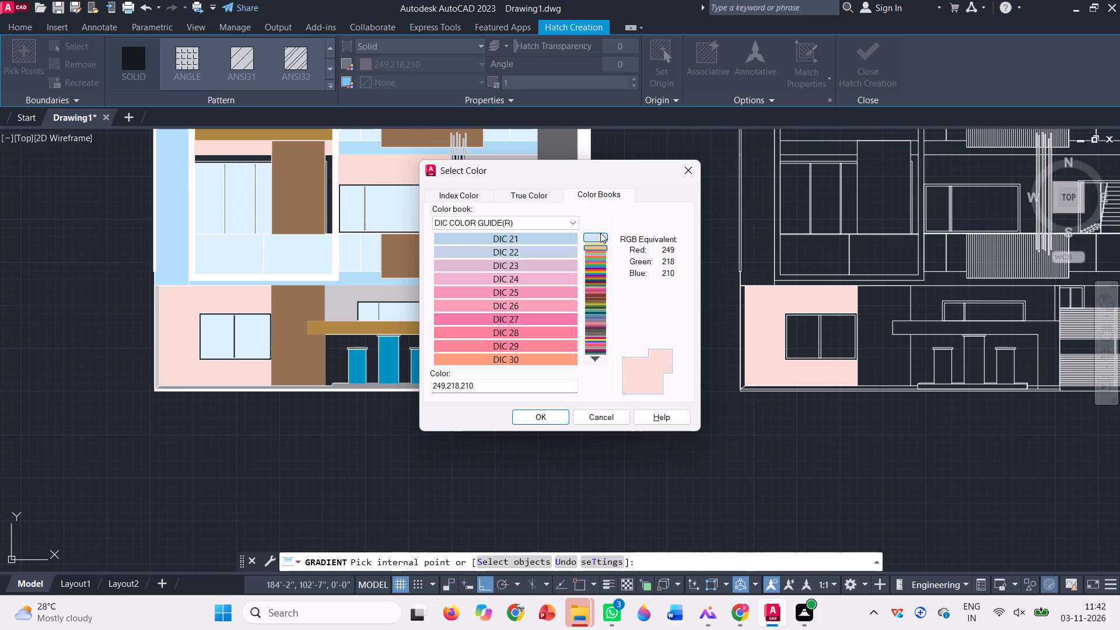
click(600, 233)
click(600, 233)
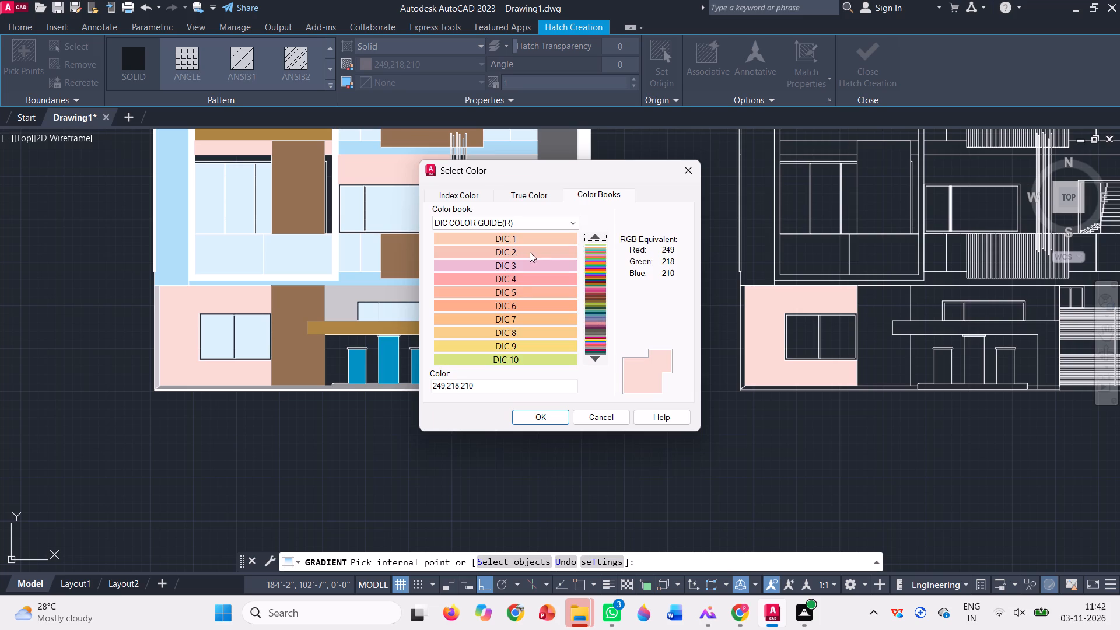
click(597, 365)
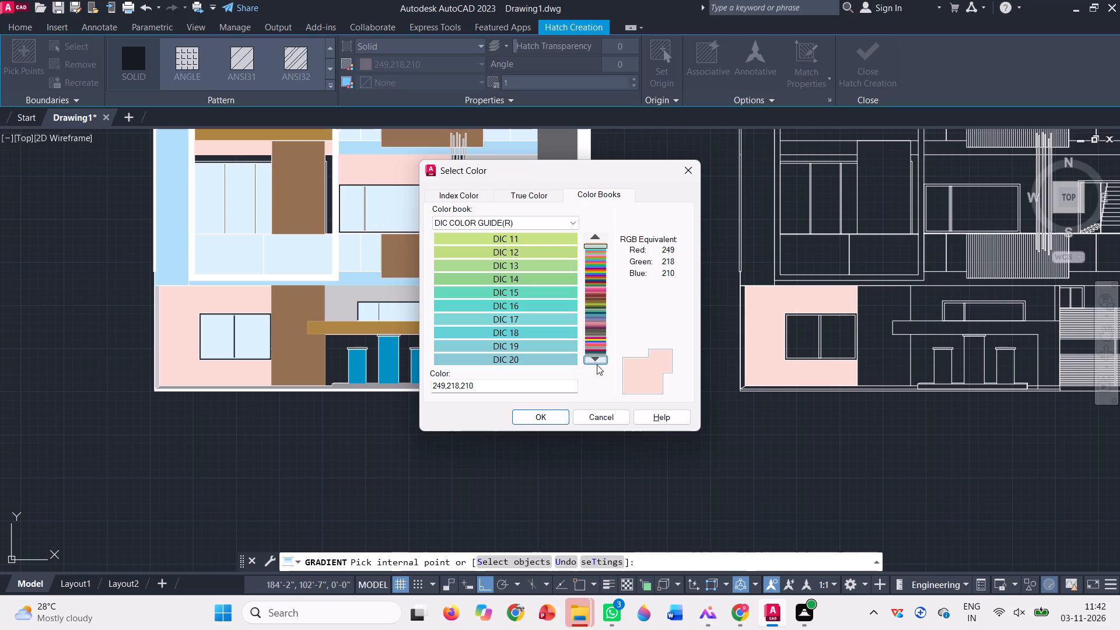
click(597, 365)
click(597, 365)
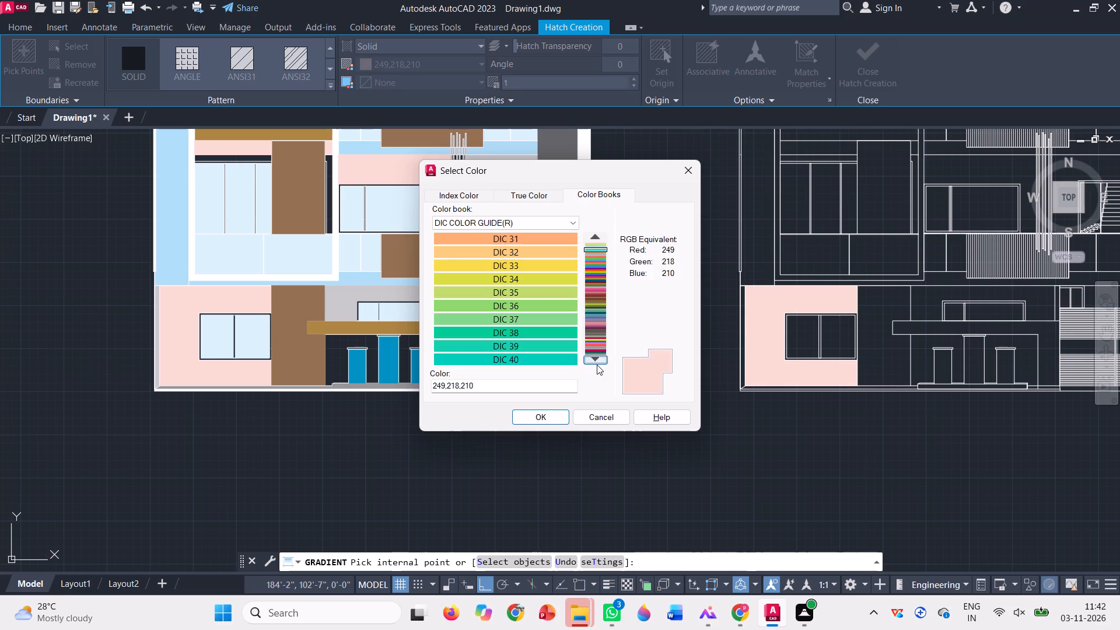
click(597, 365)
click(597, 365)
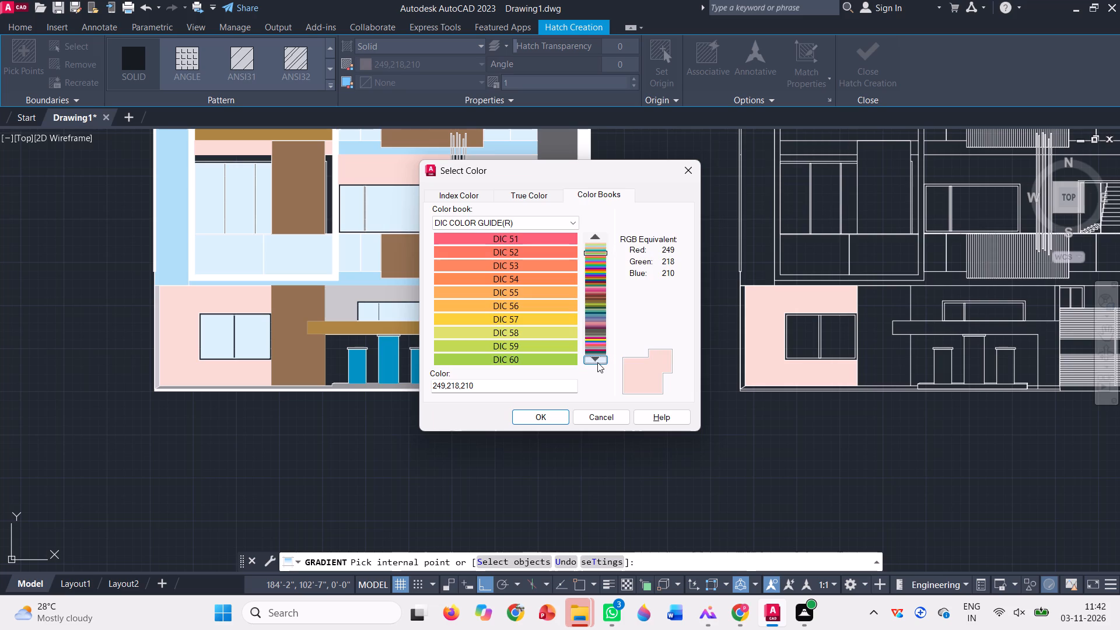
click(597, 362)
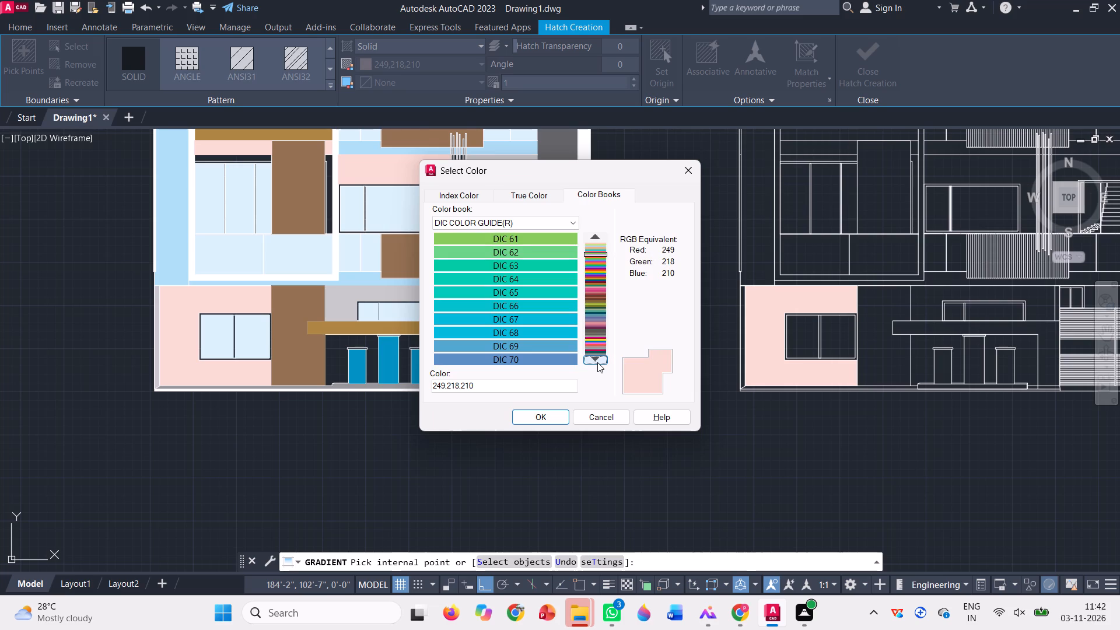
click(597, 362)
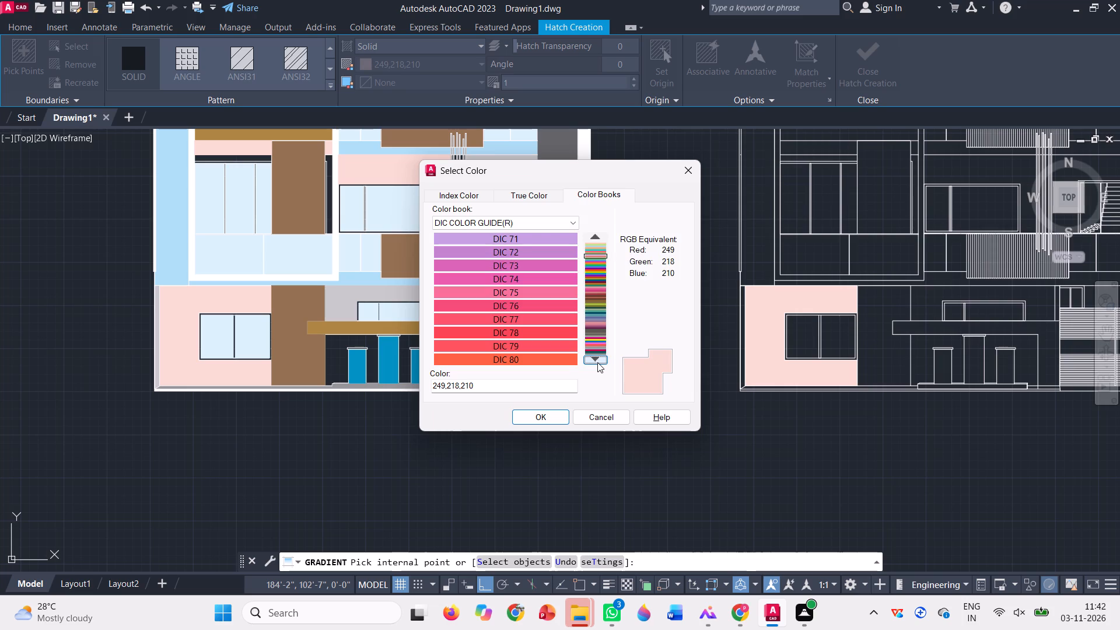
click(597, 362)
click(597, 362)
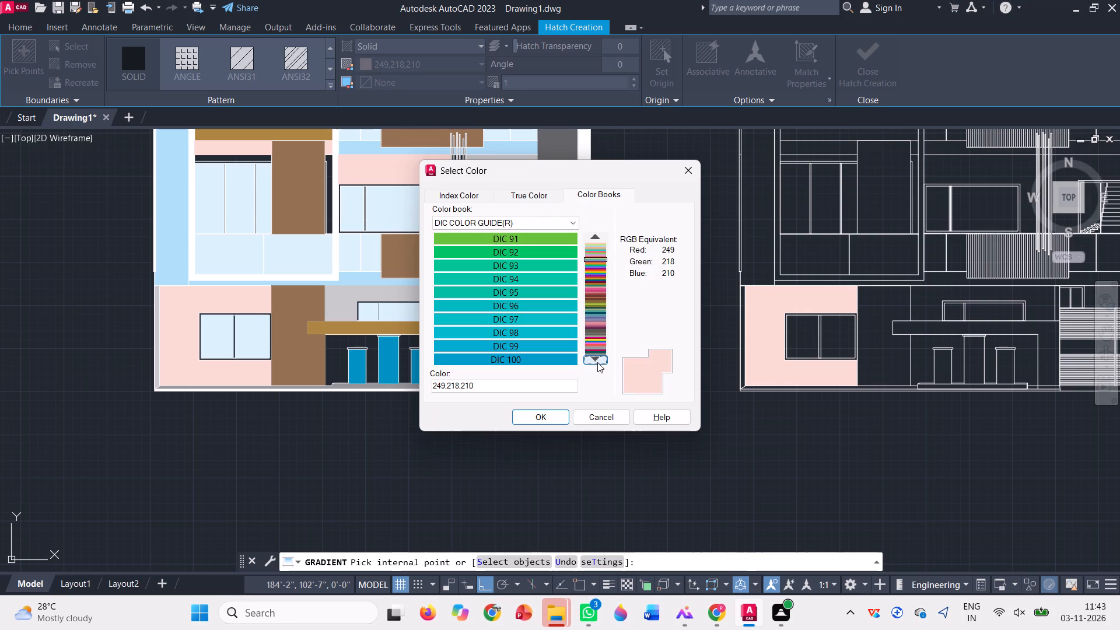
click(597, 362)
click(597, 362)
click(597, 362)
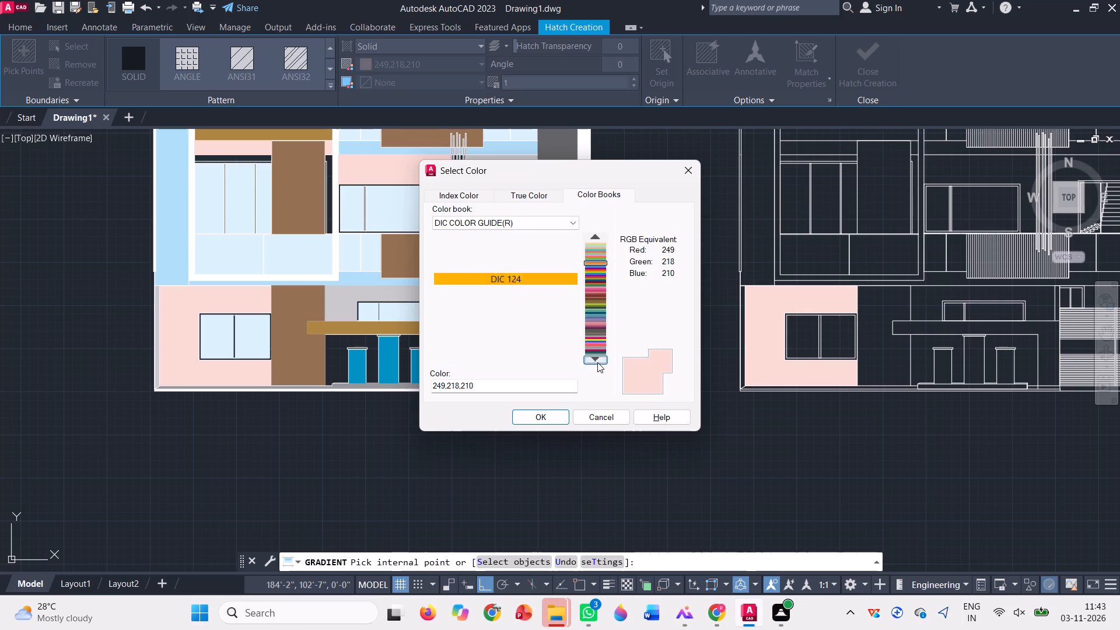
click(597, 362)
click(597, 362)
click(597, 362)
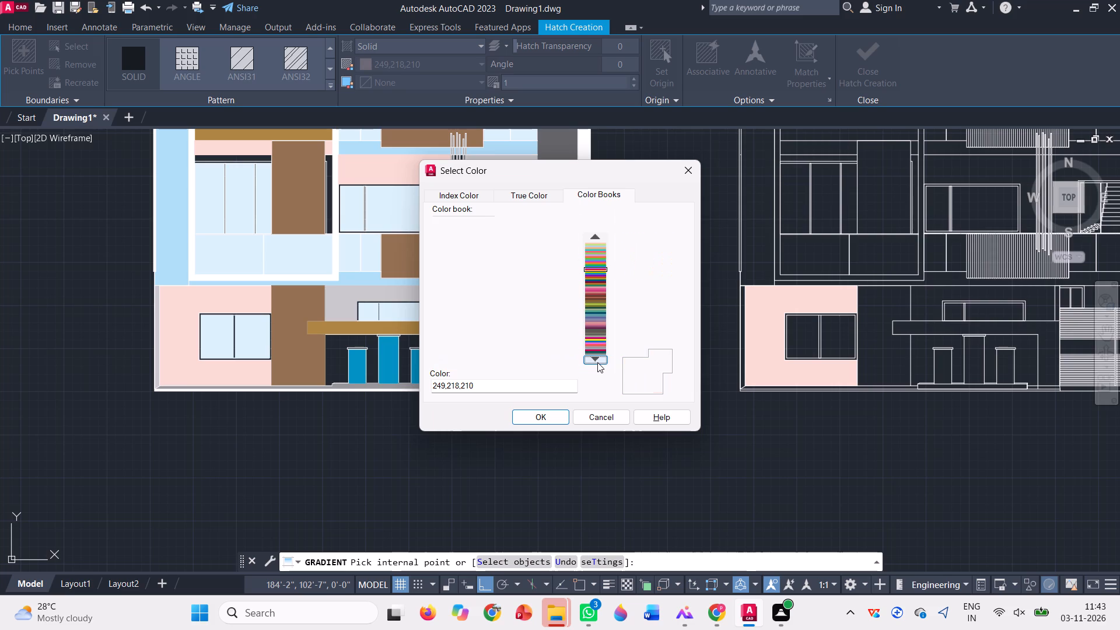
click(597, 362)
click(597, 362)
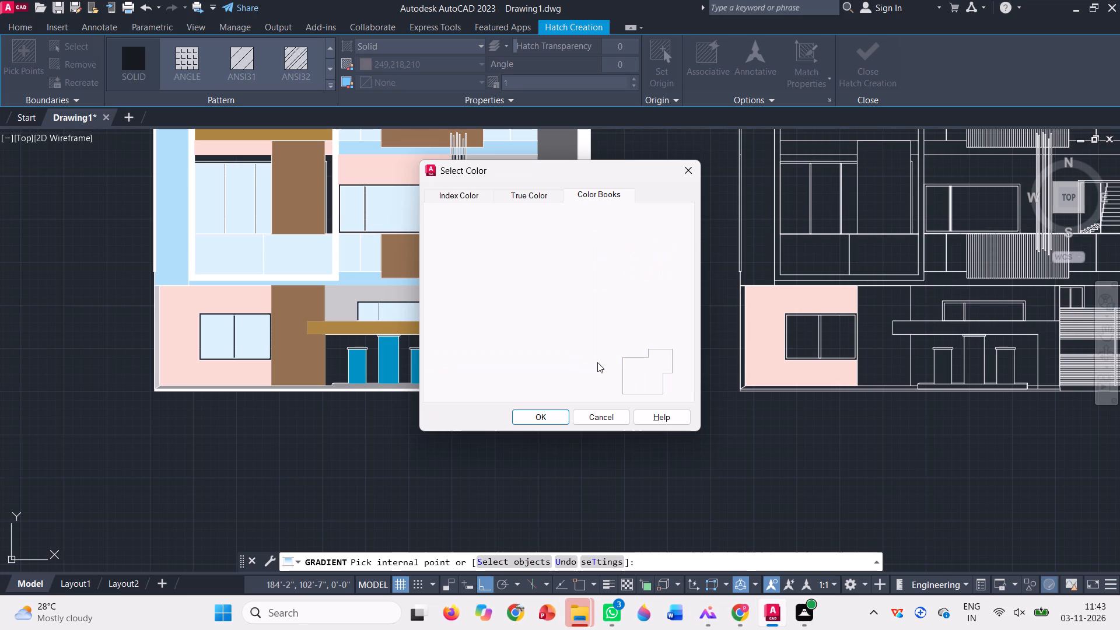
Look further through the DIC COLOR GUIDE(R) colour book for a suitable solid hatch colour for the entrance wall.
click(597, 362)
click(597, 362)
click(597, 362)
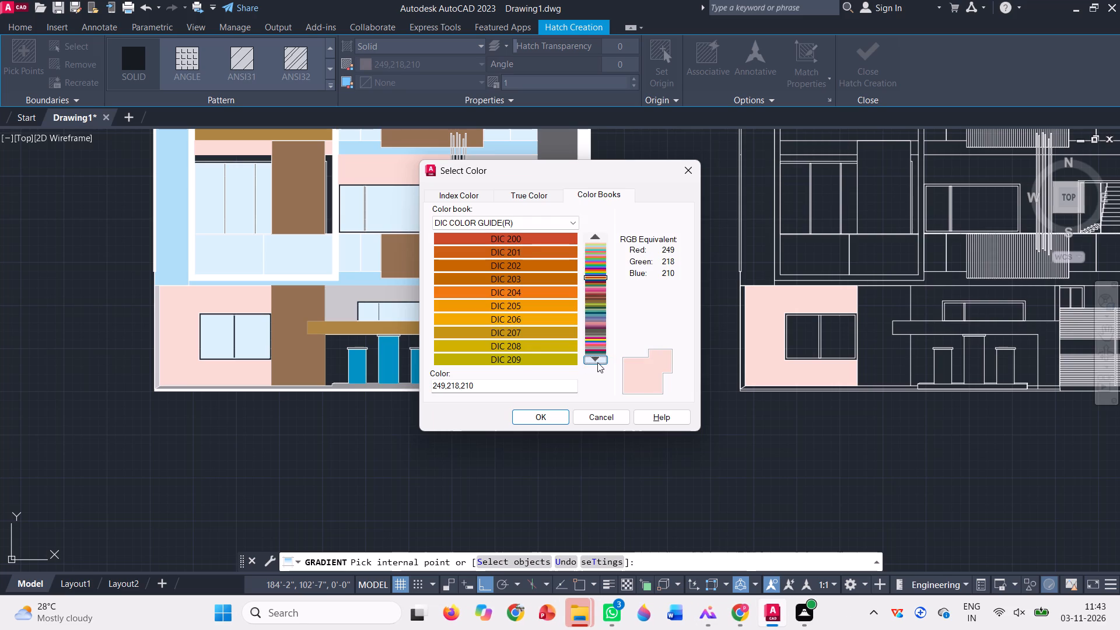
click(597, 362)
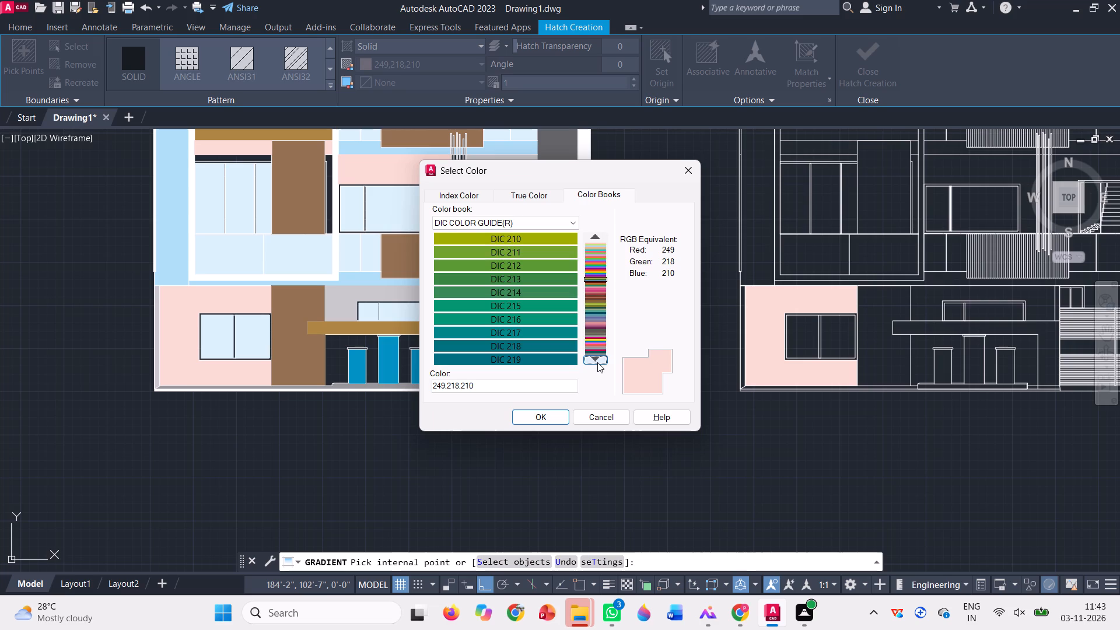
click(597, 362)
click(597, 362)
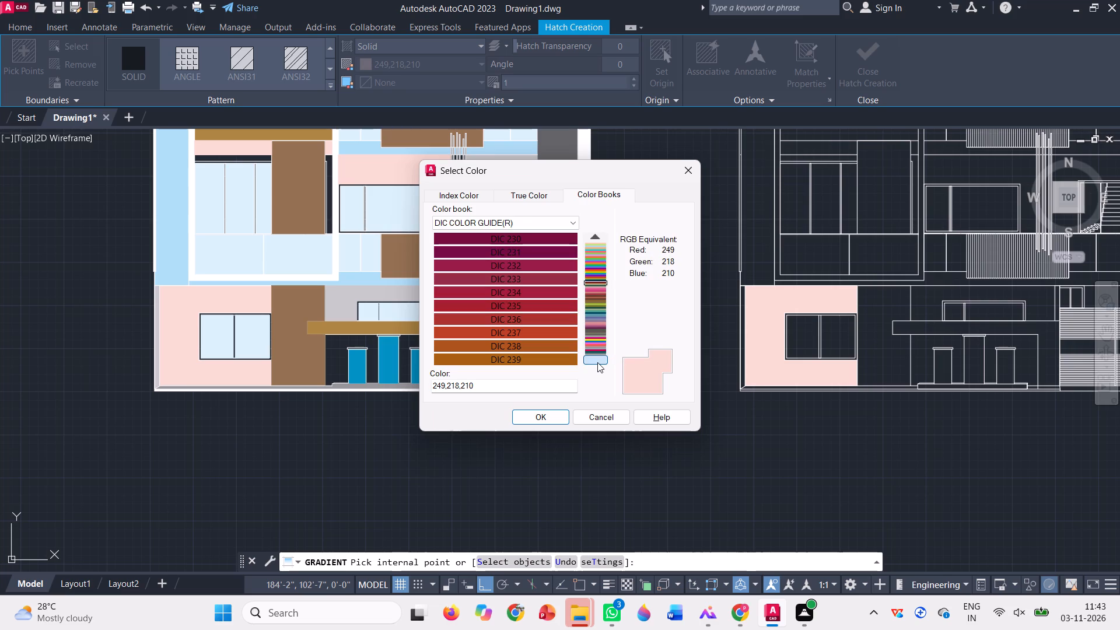
click(597, 362)
triple_click(597, 362)
triple_click(597, 362)
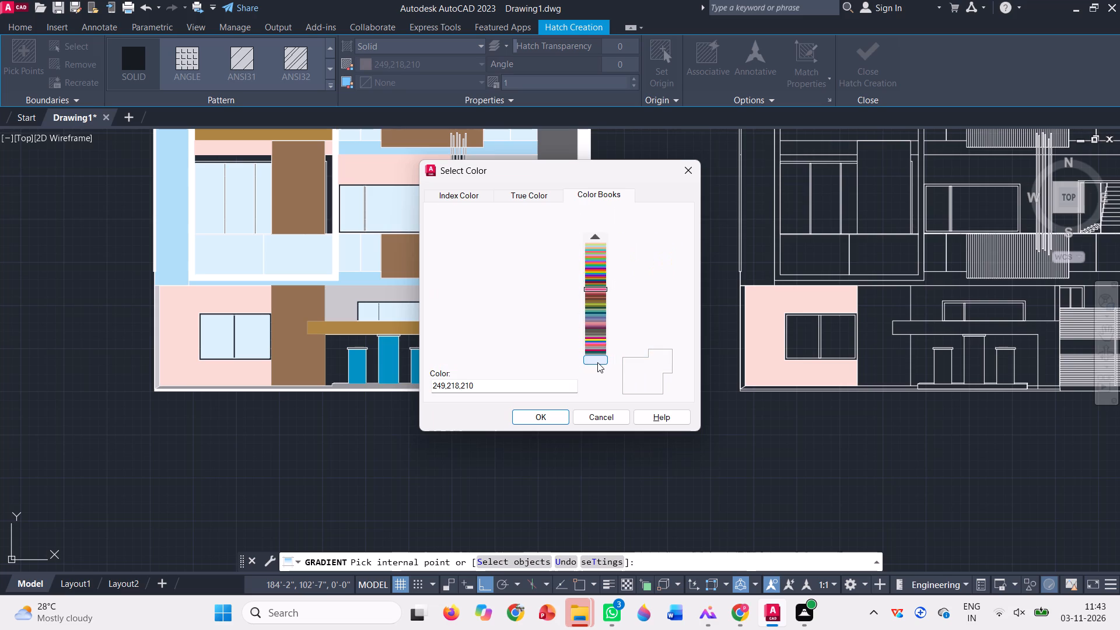
triple_click(597, 362)
triple_click(597, 360)
double_click(597, 360)
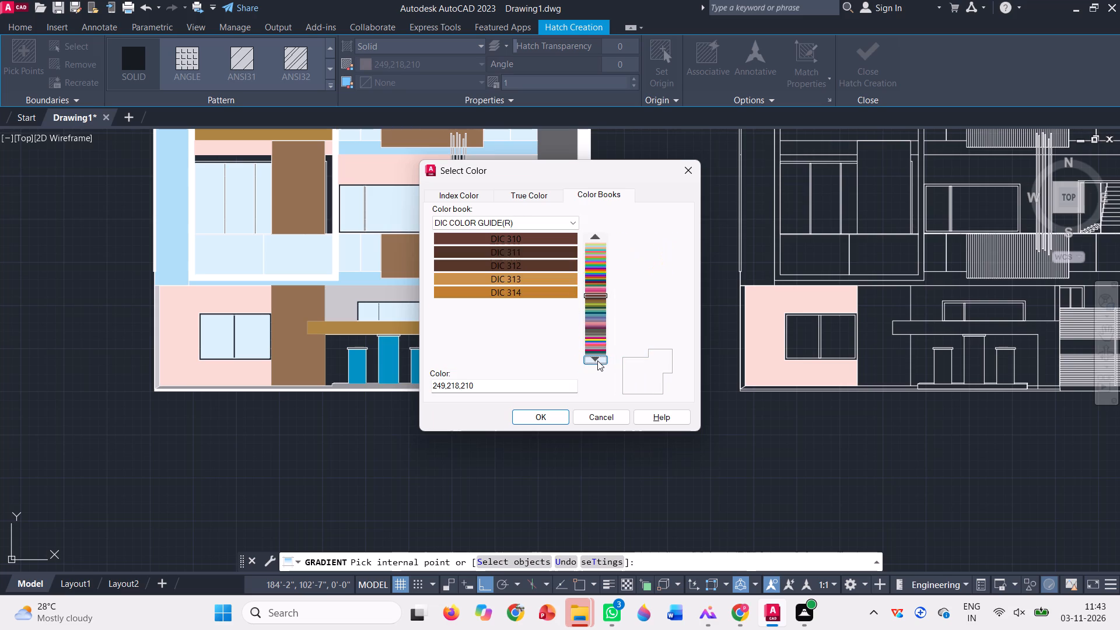
double_click(597, 360)
double_click(597, 360)
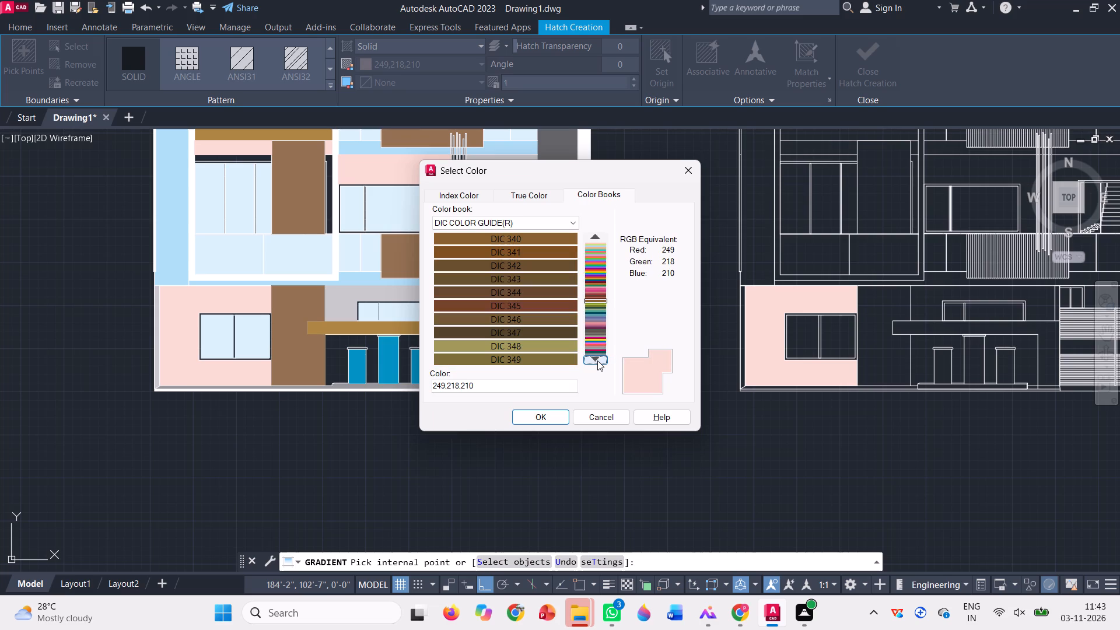
click(597, 360)
click(597, 360)
click(597, 360)
click(597, 360)
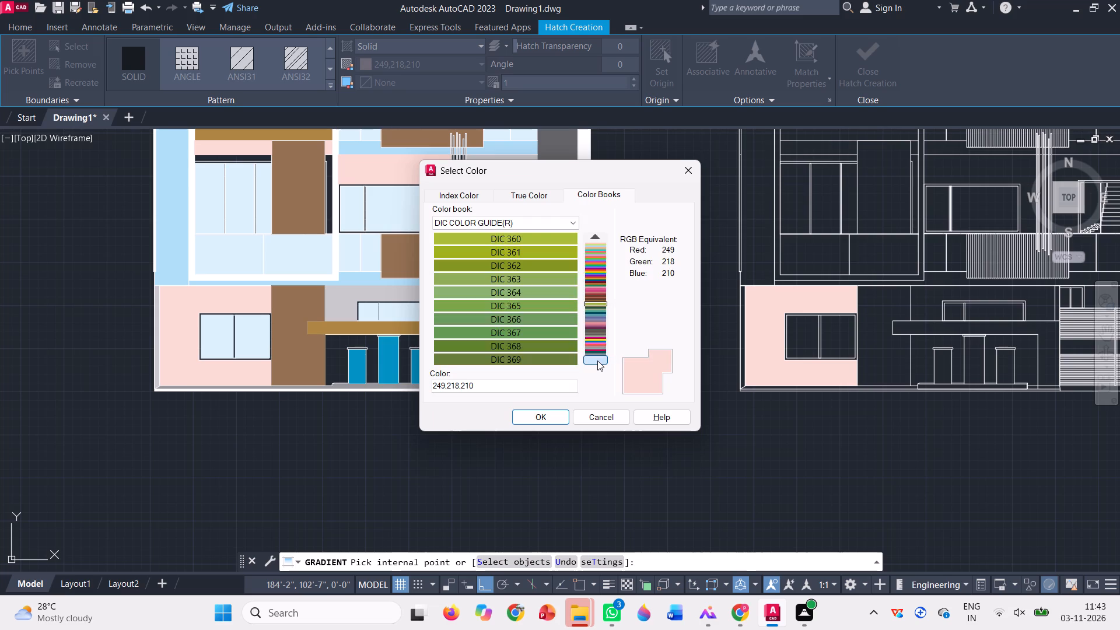
click(597, 360)
click(597, 360)
click(597, 360)
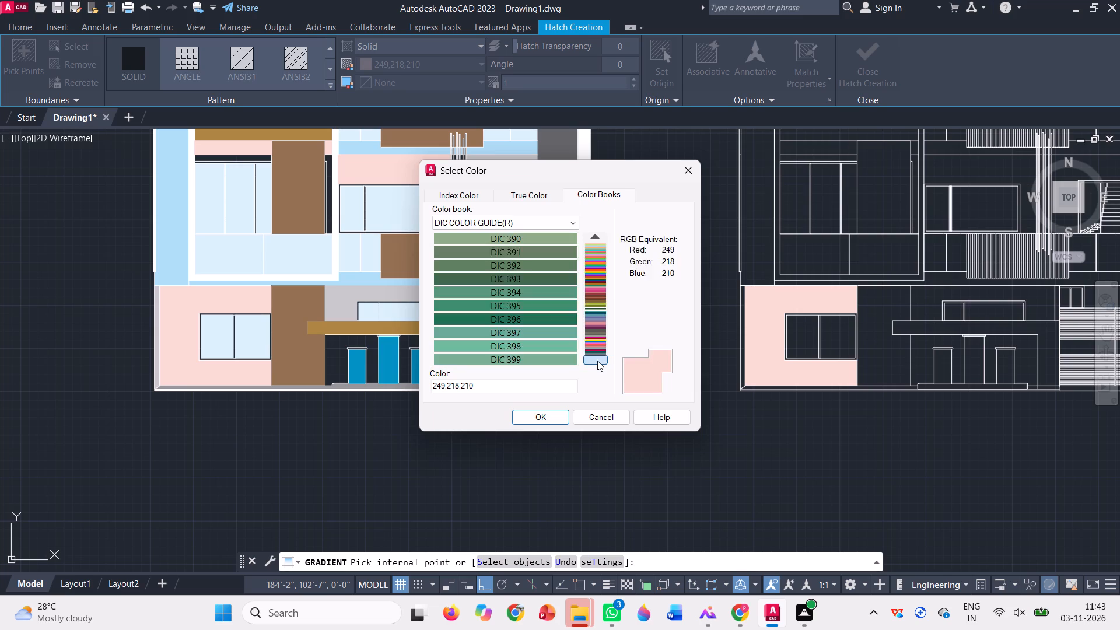
click(597, 360)
click(597, 360)
click(597, 360)
click(597, 360)
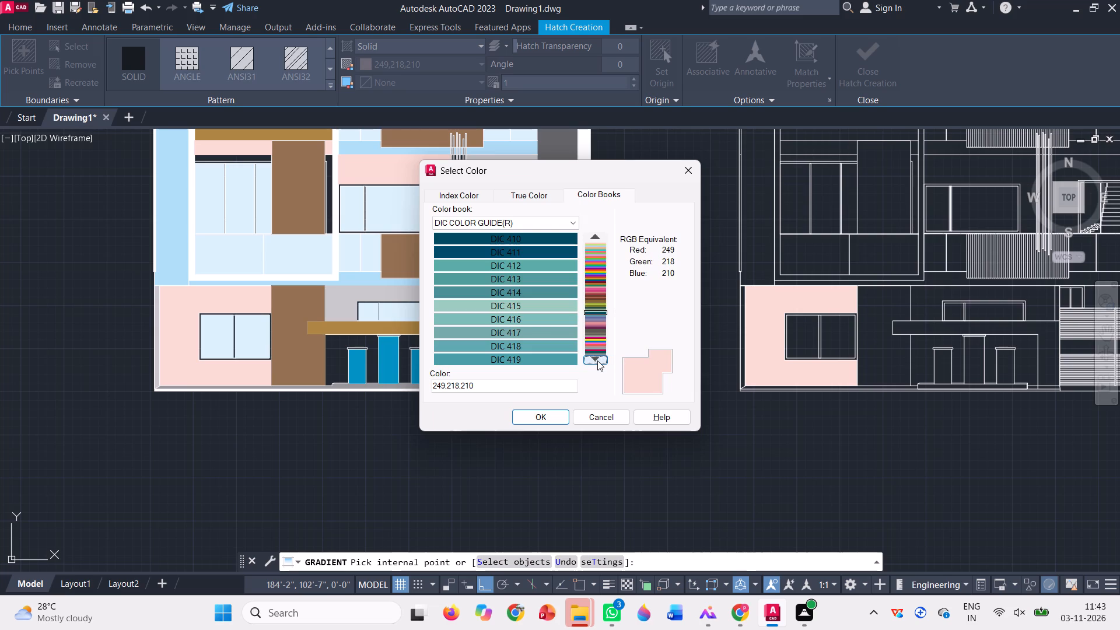
click(597, 360)
click(597, 360)
click(597, 360)
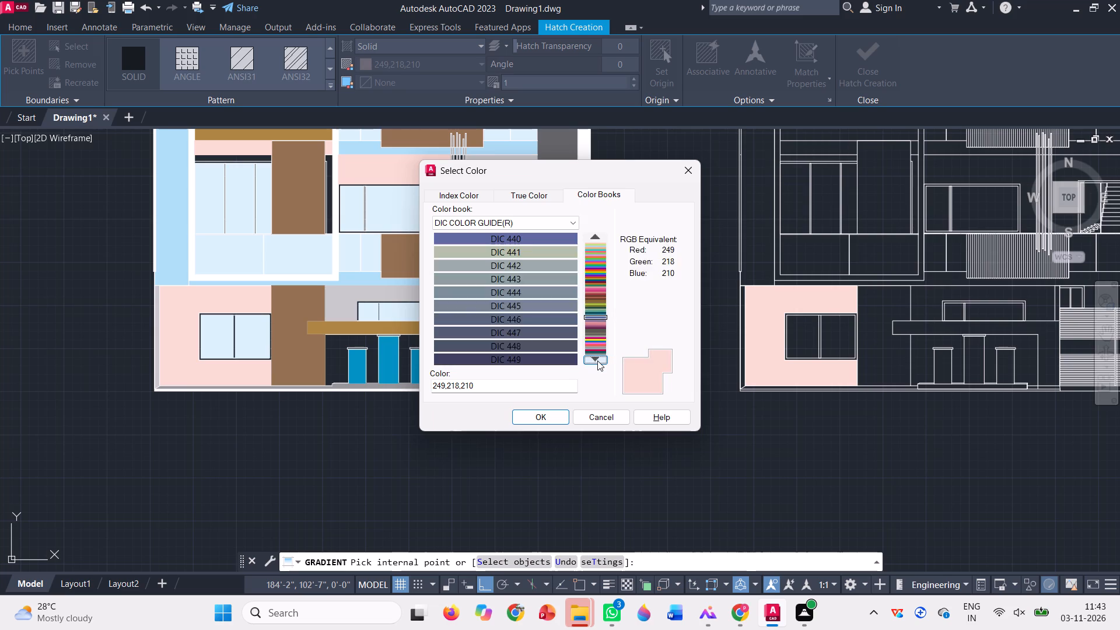
click(597, 360)
click(597, 360)
click(597, 360)
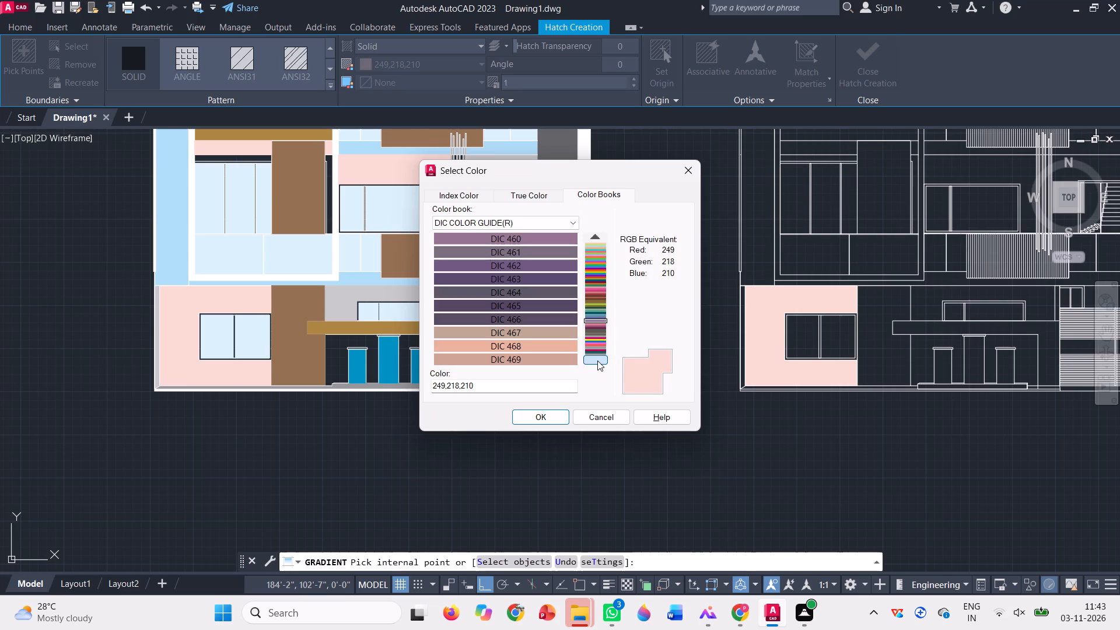
click(597, 360)
click(597, 360)
click(597, 360)
click(597, 360)
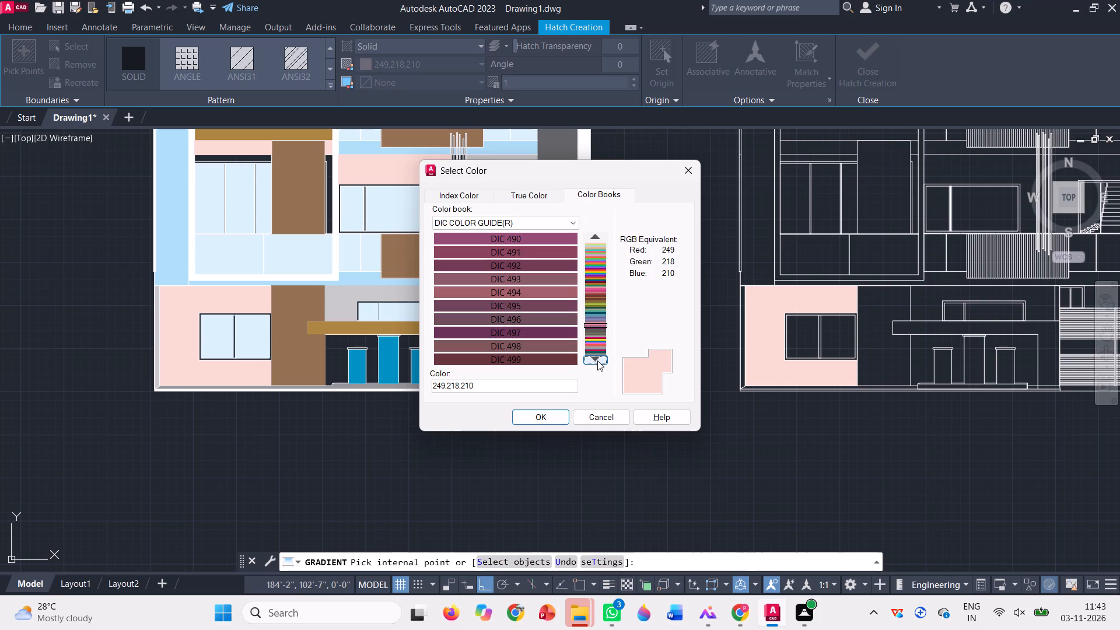
click(597, 360)
click(597, 360)
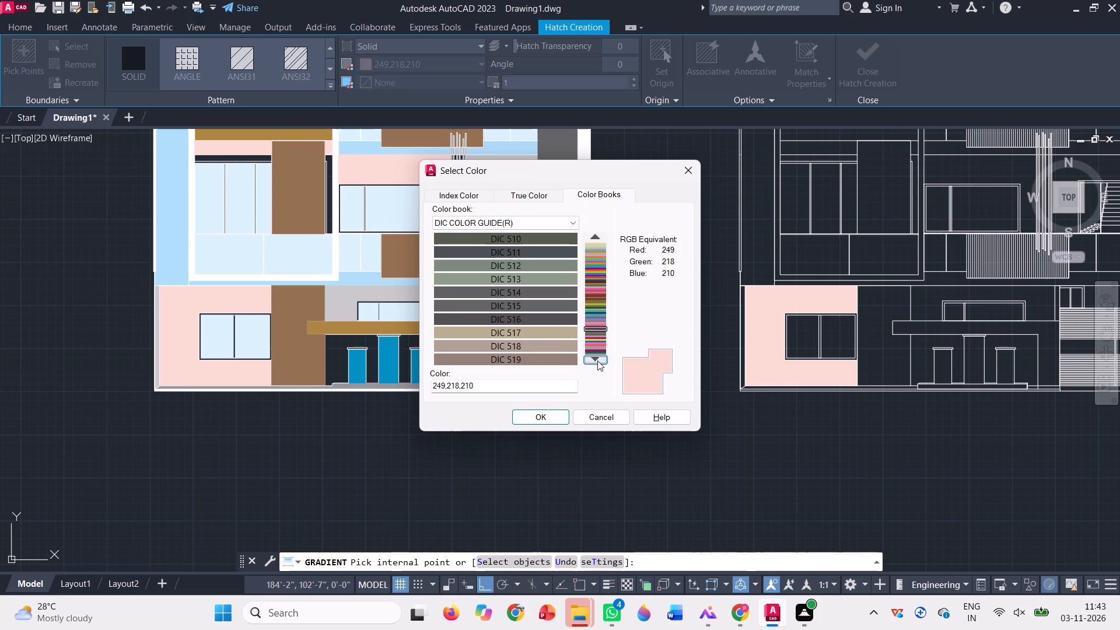
Choose DIC 517 as the hatch colour and lighten it to the true colour 207,201,180.
click(522, 330)
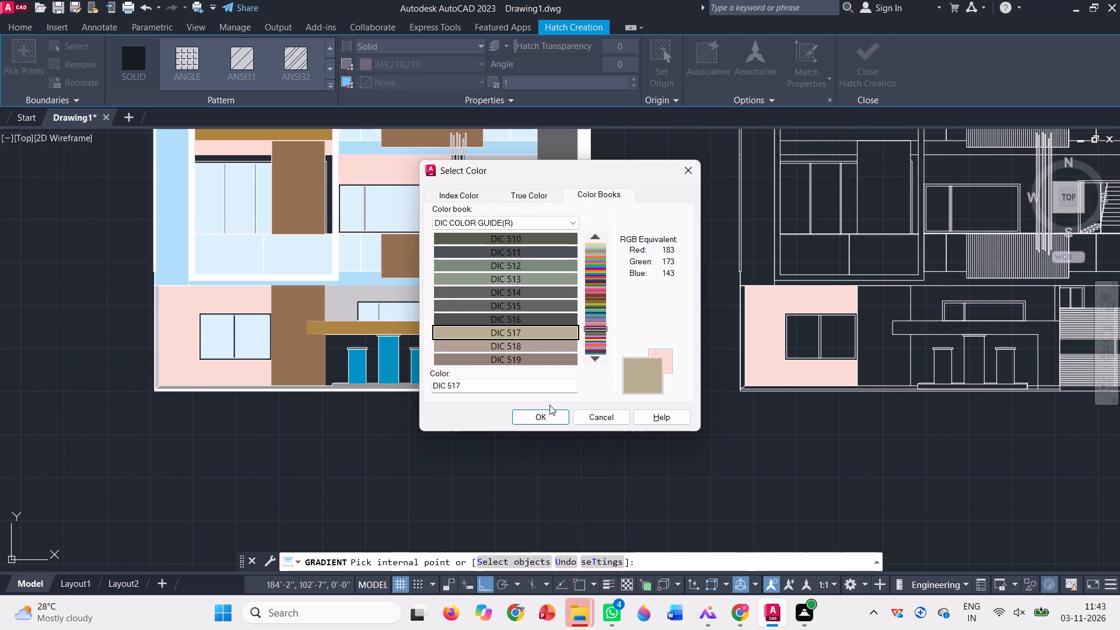
click(549, 415)
scroll(336, 355, up, 3)
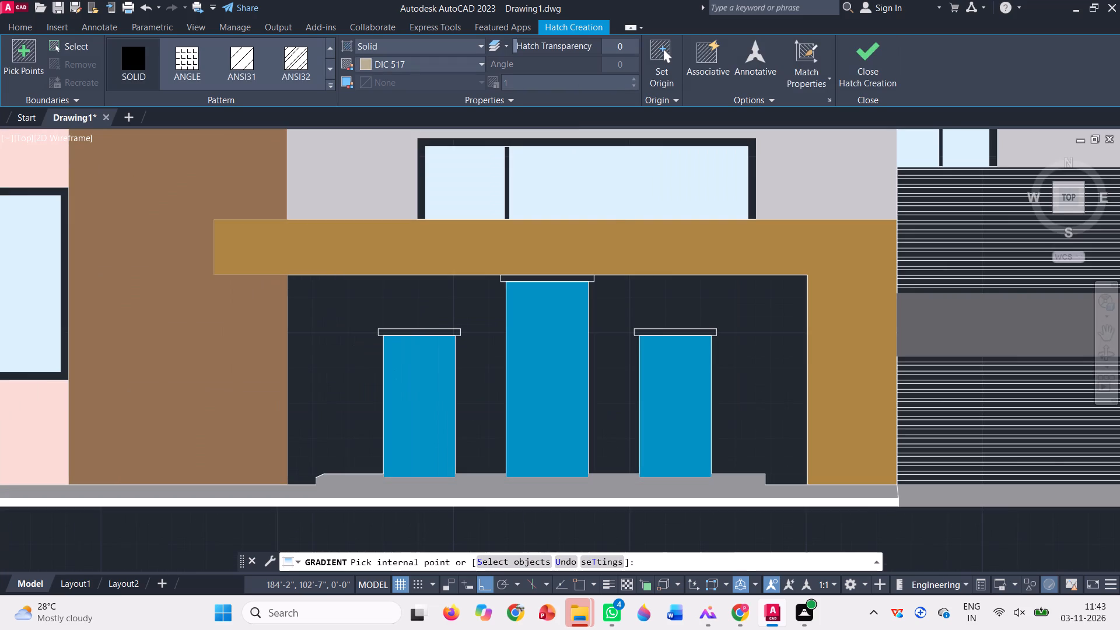
scroll(336, 355, down, 2)
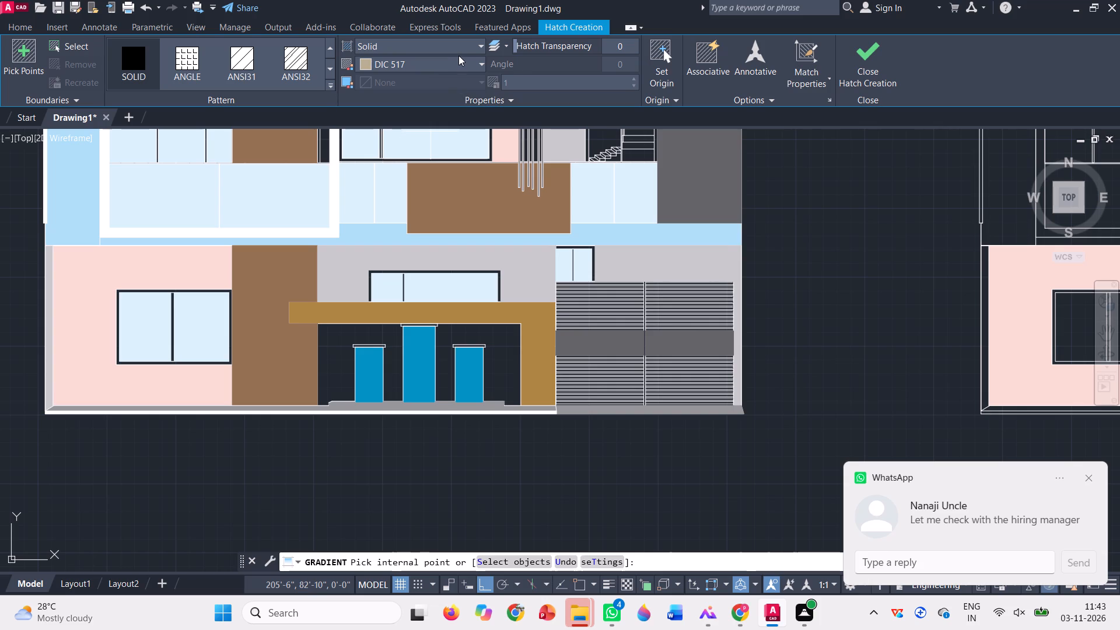
click(458, 59)
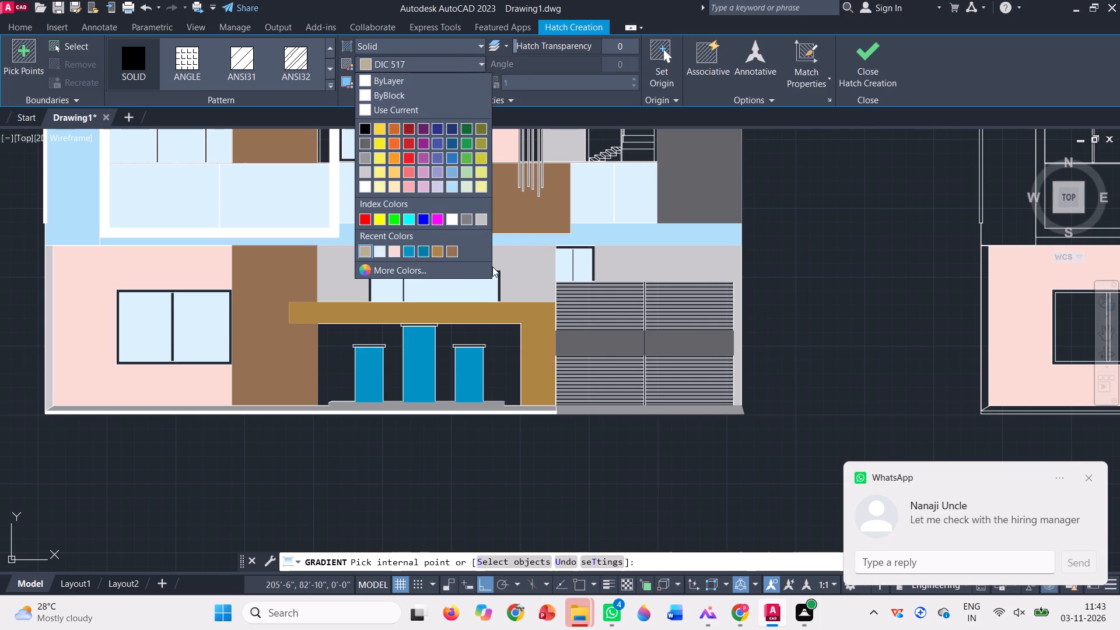
click(389, 268)
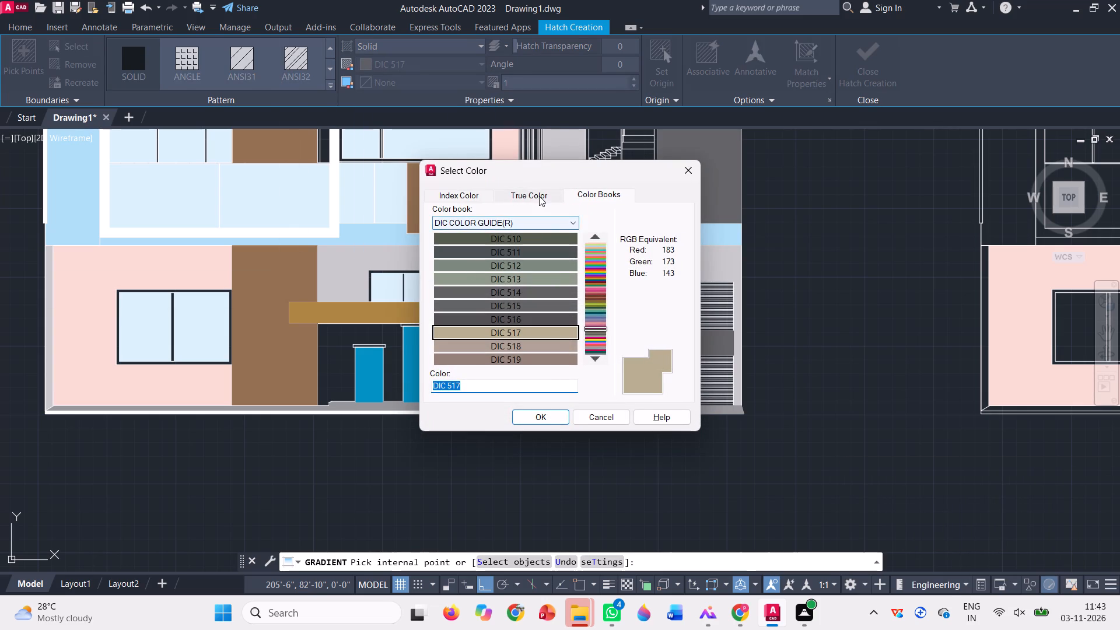
click(539, 196)
click(603, 269)
click(601, 271)
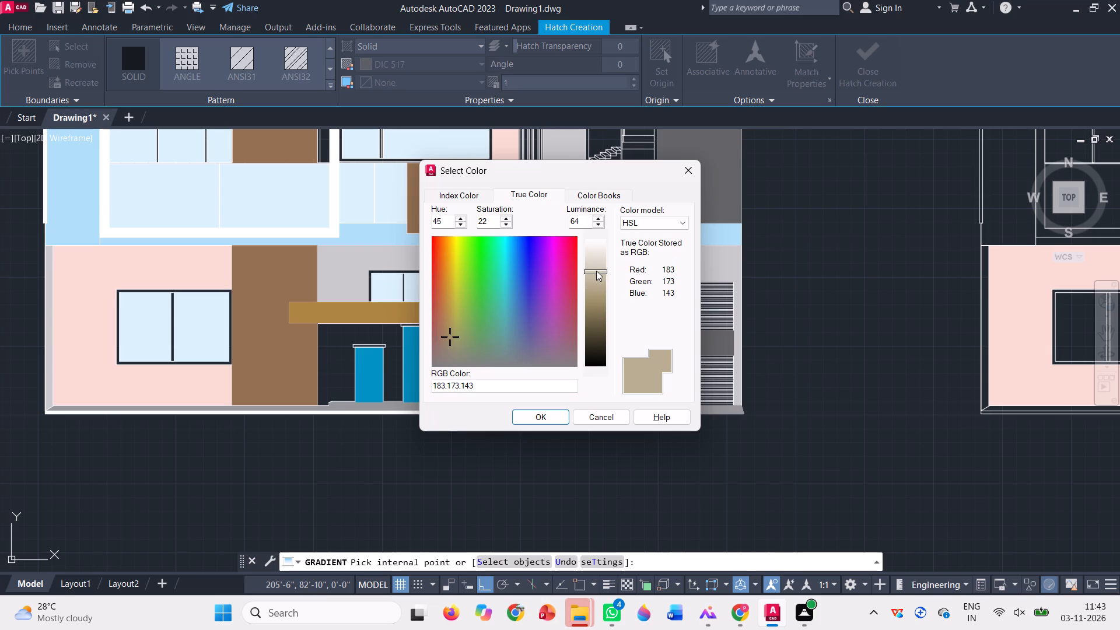
double_click(596, 269)
click(547, 418)
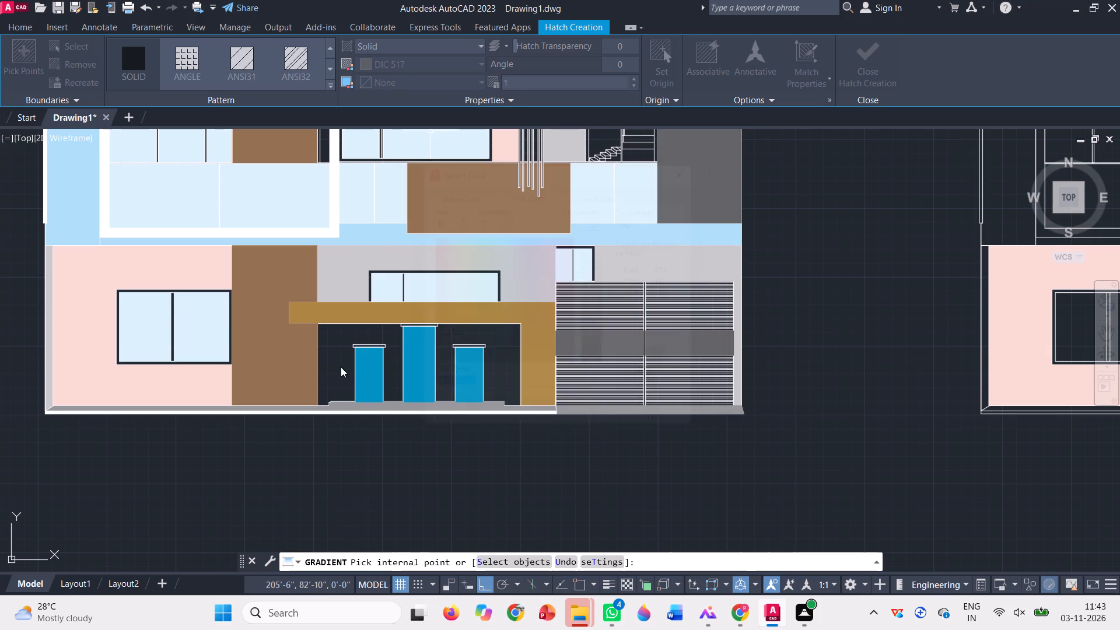
Fill the ground-floor entrance wall on both sides of the tall central blue door with the 207,201,180 solid hatch, and finish the hatch.
click(331, 341)
scroll(333, 480, down, 1)
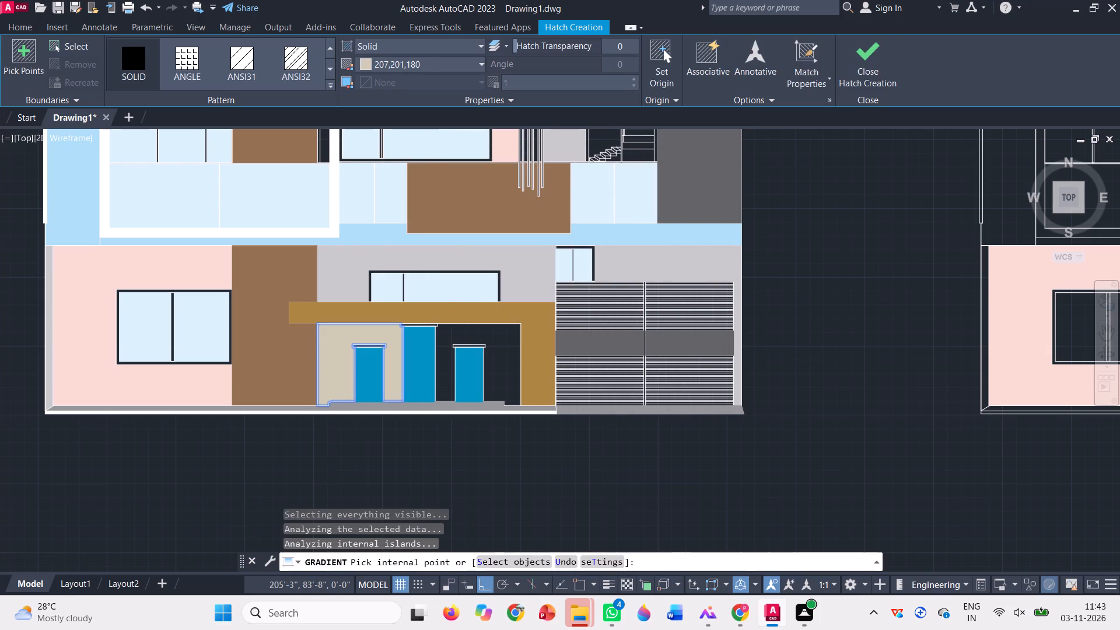
scroll(333, 480, down, 1)
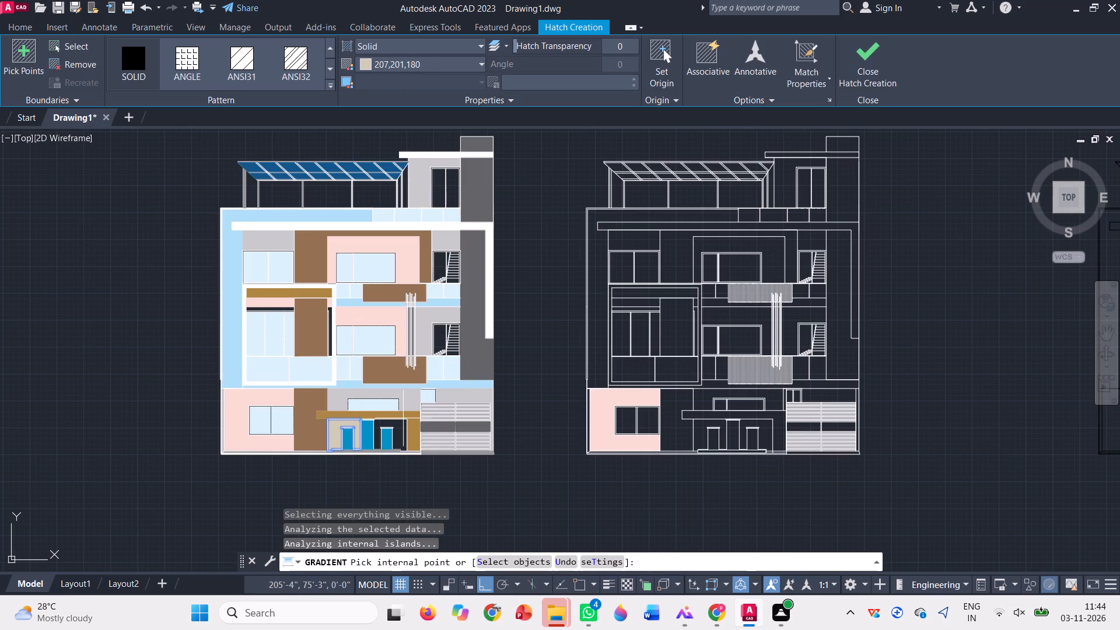
click(405, 432)
scroll(336, 424, up, 3)
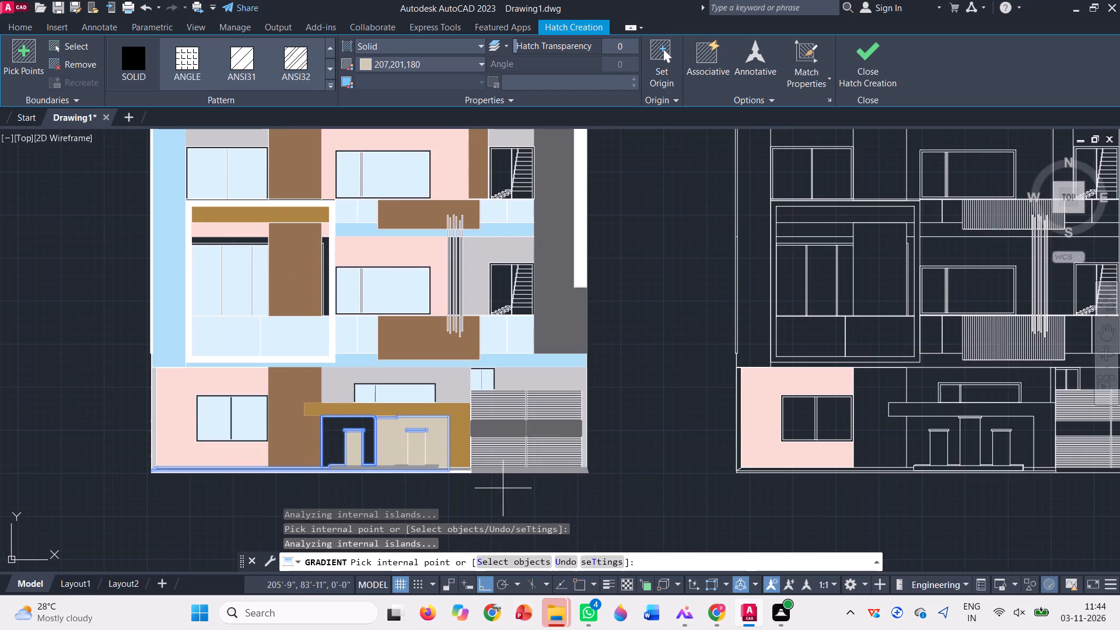
key(ctrl+z)
scroll(401, 446, up, 4)
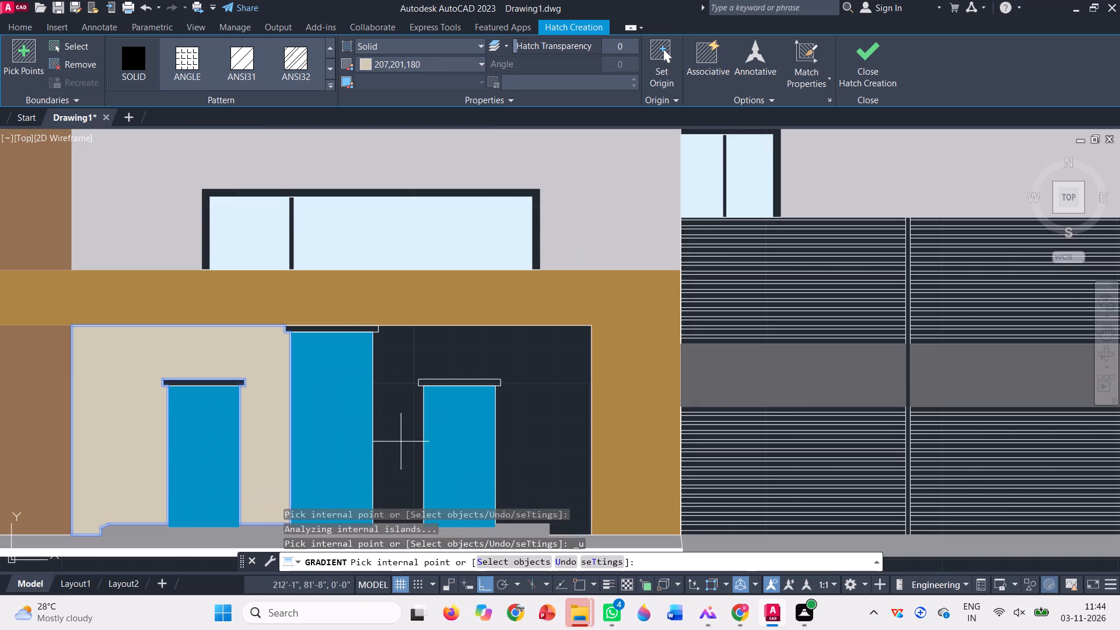
click(401, 442)
scroll(401, 440, down, 8)
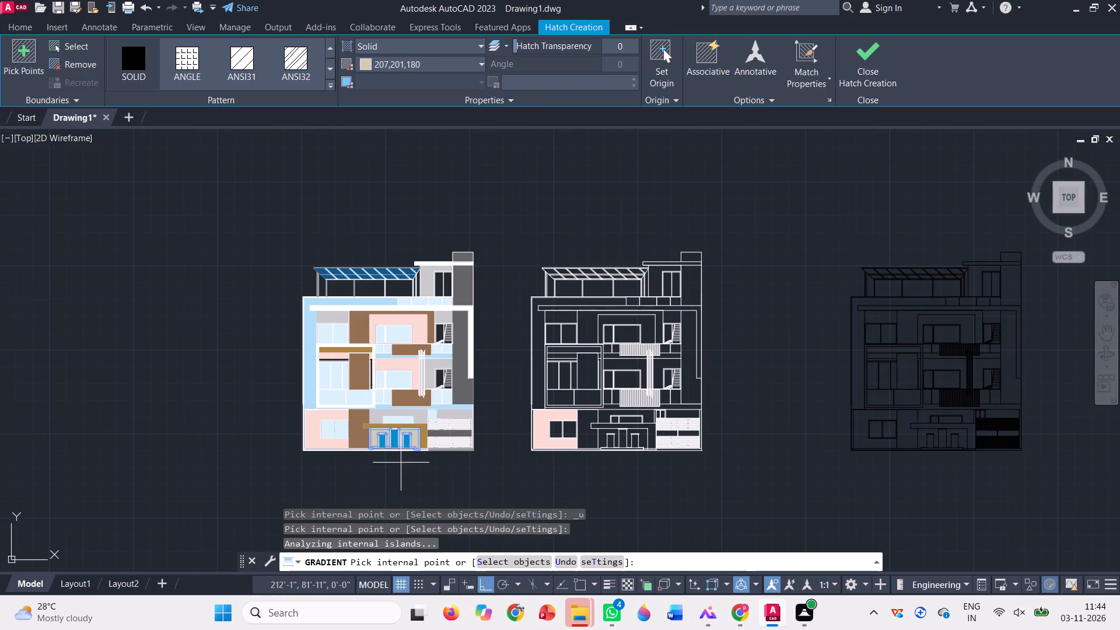
click(887, 49)
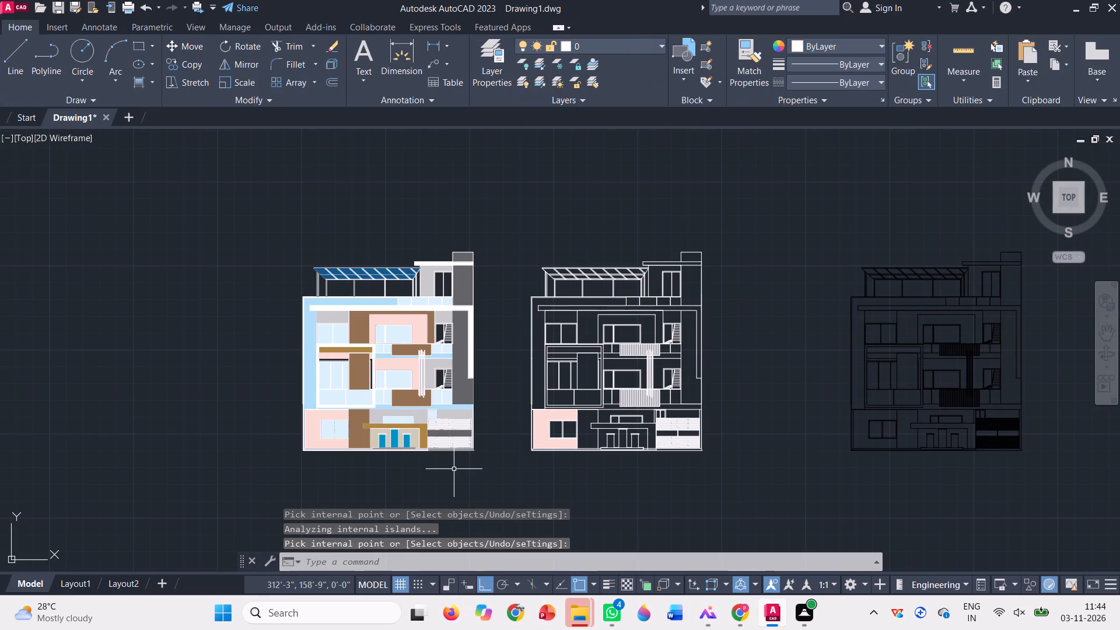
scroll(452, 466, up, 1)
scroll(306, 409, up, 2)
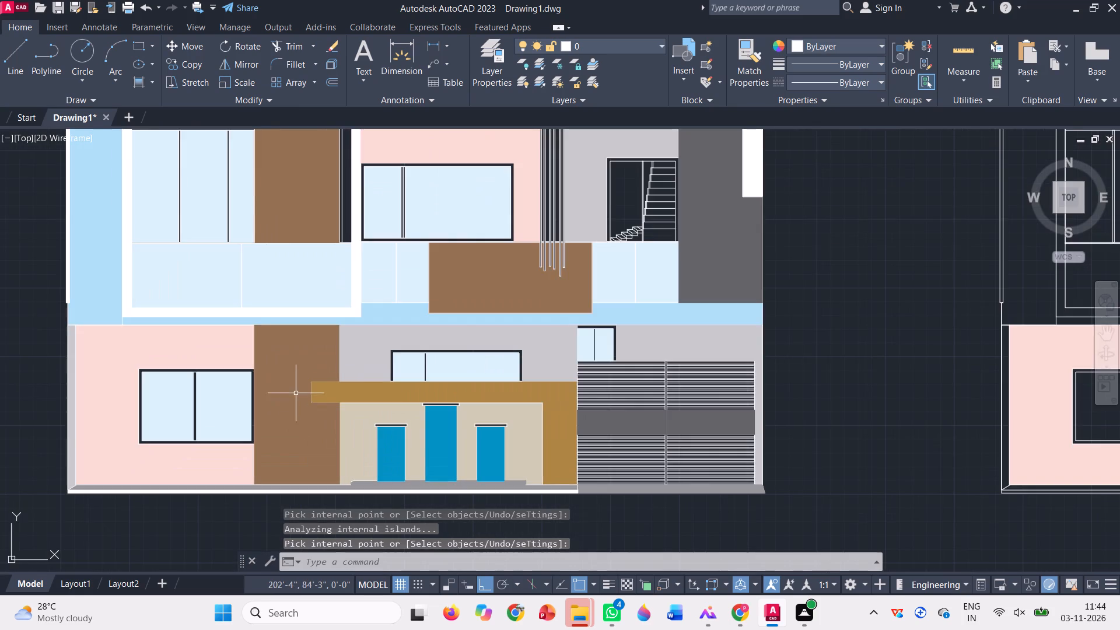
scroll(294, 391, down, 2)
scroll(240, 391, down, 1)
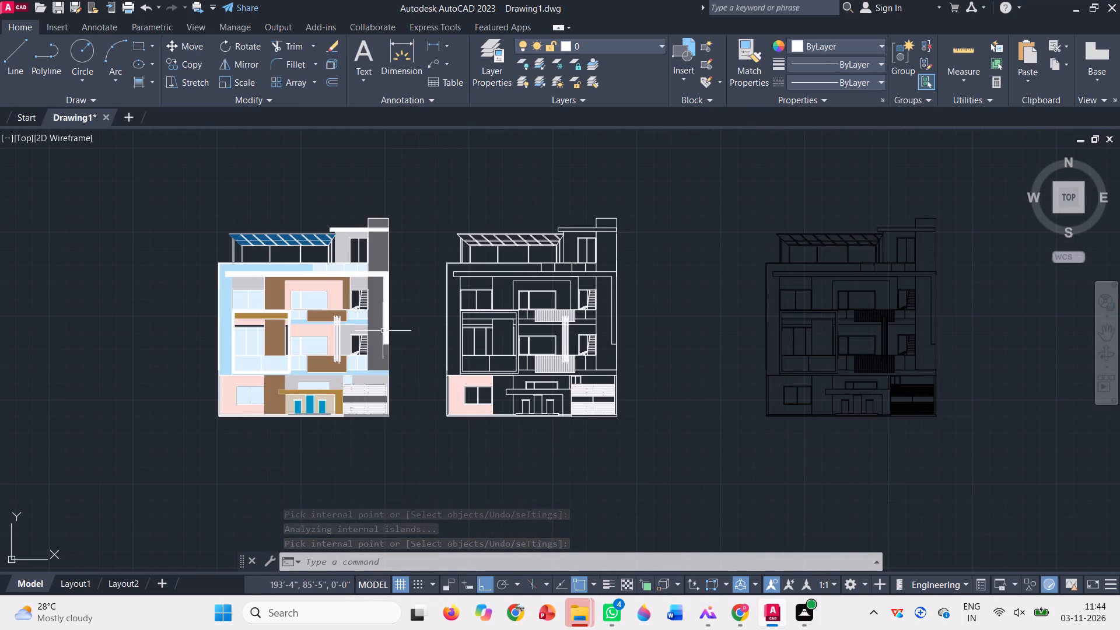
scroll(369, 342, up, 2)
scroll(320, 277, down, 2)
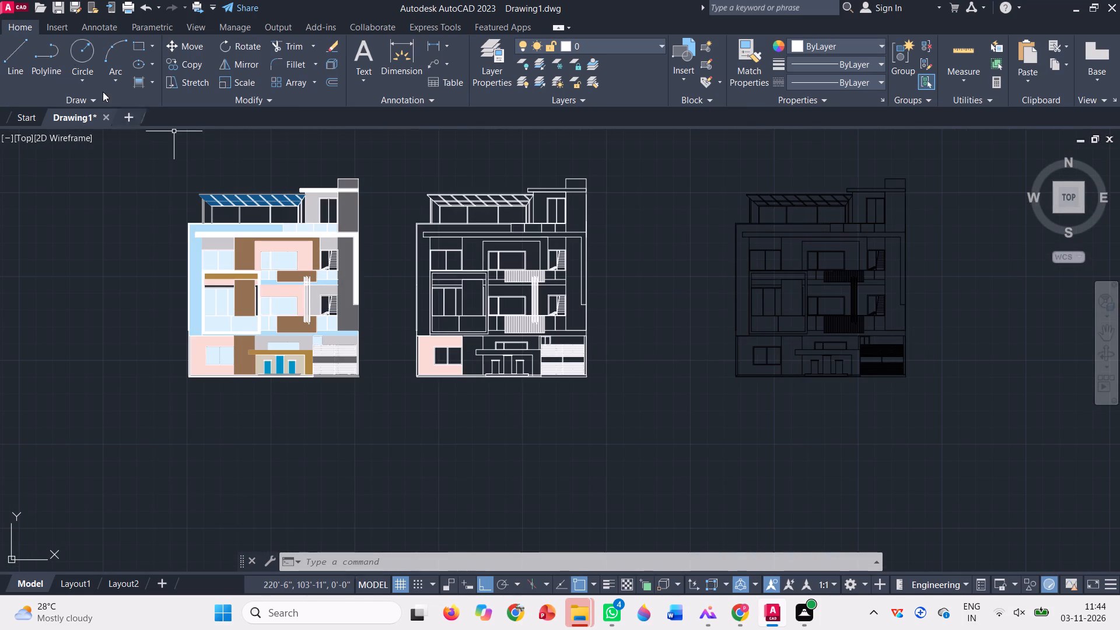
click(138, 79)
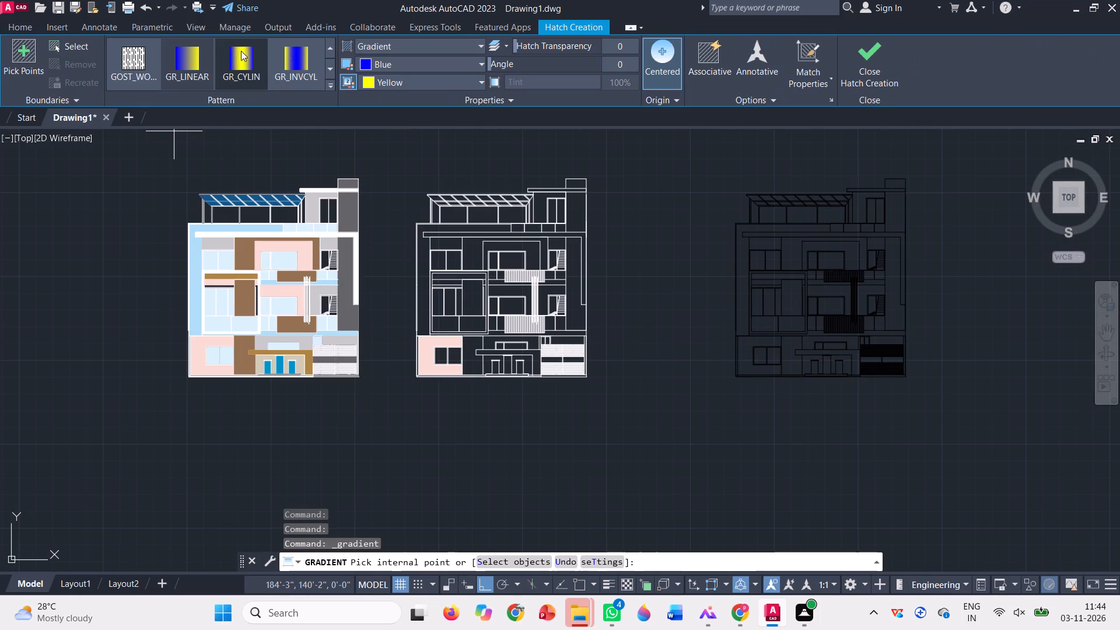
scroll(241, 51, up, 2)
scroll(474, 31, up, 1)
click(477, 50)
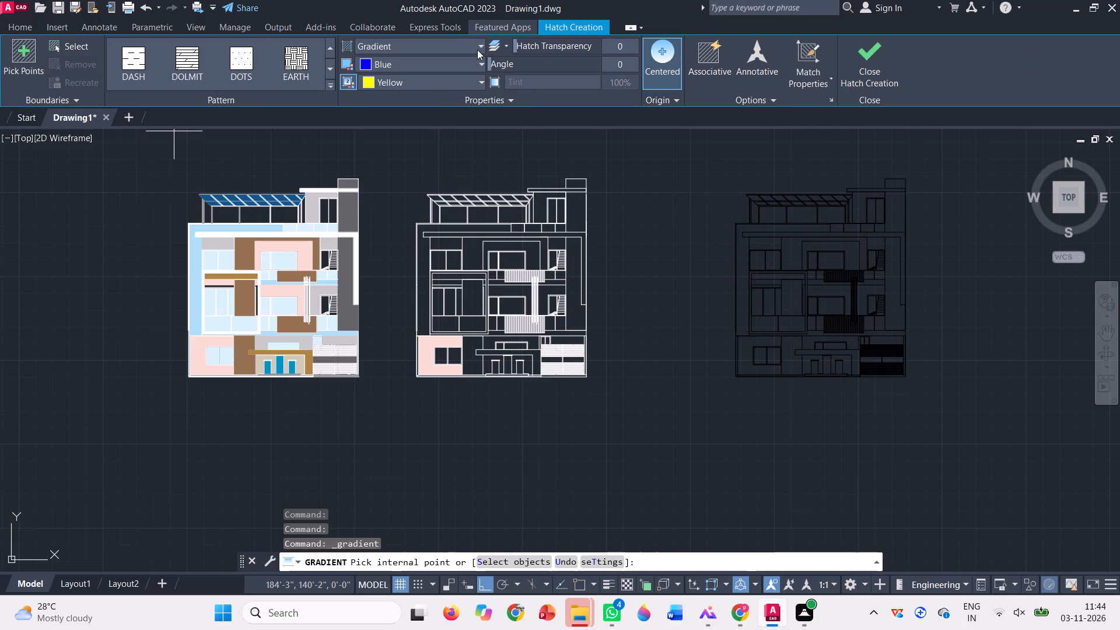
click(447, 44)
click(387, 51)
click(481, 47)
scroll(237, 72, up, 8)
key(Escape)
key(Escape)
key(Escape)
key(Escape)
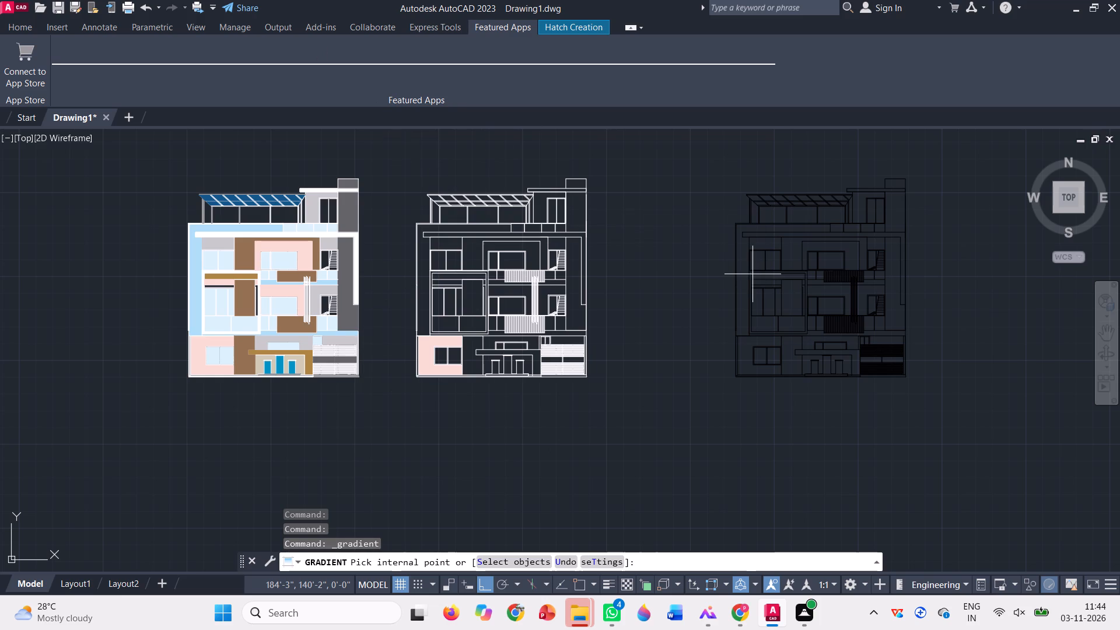
With a new solid hatch in colour 199,200,202, fill the top four steps of the tall stair flight in the coloured elevation's second-floor opening.
key(Escape)
click(15, 23)
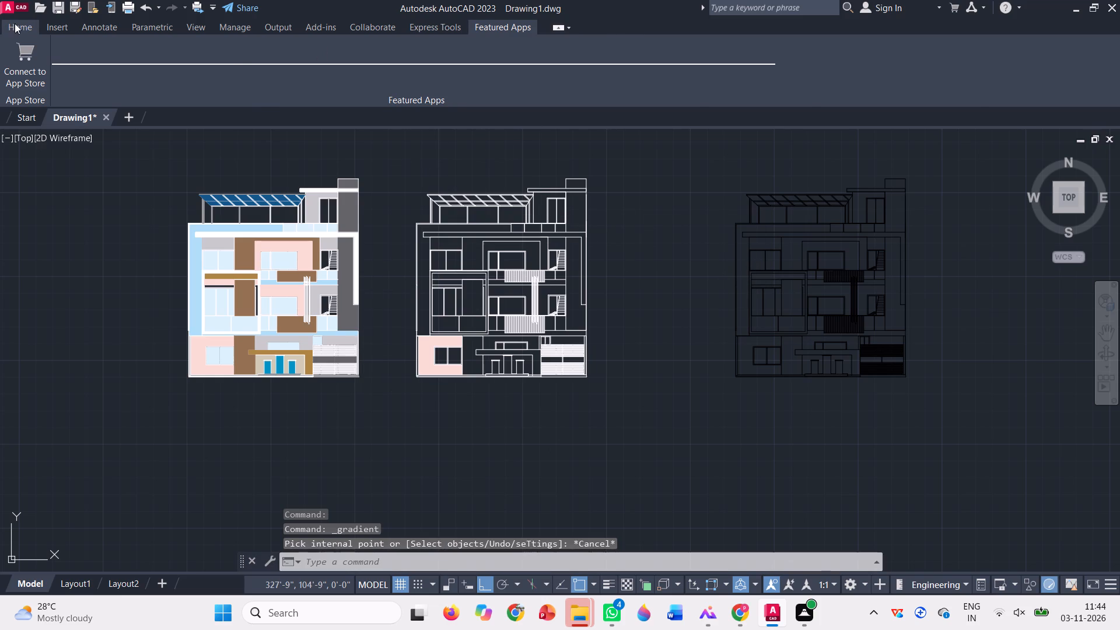
click(135, 84)
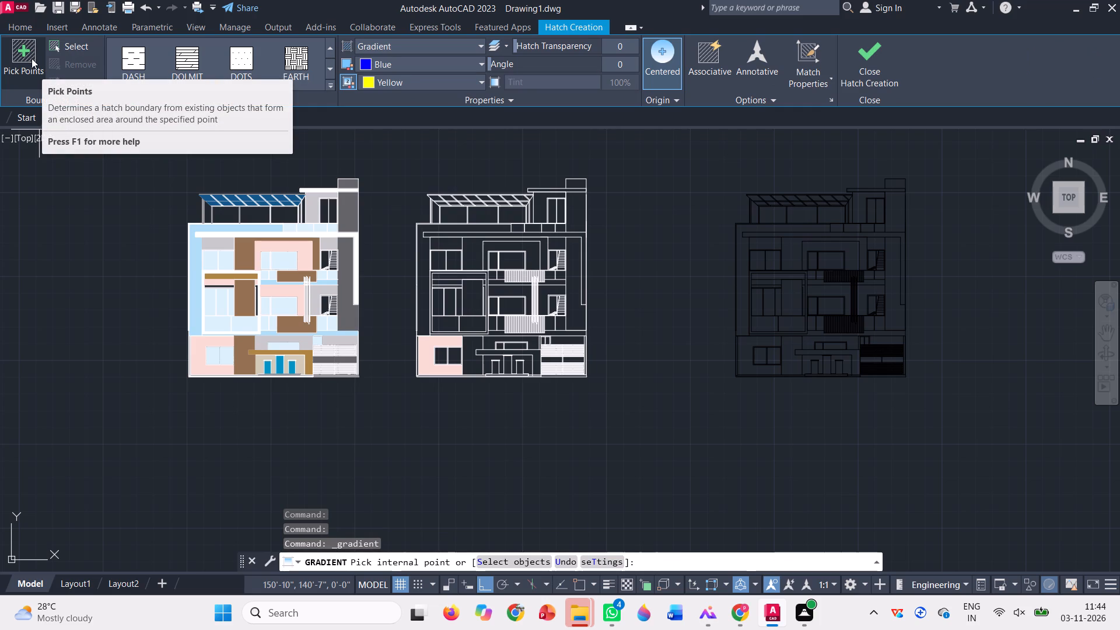
click(426, 50)
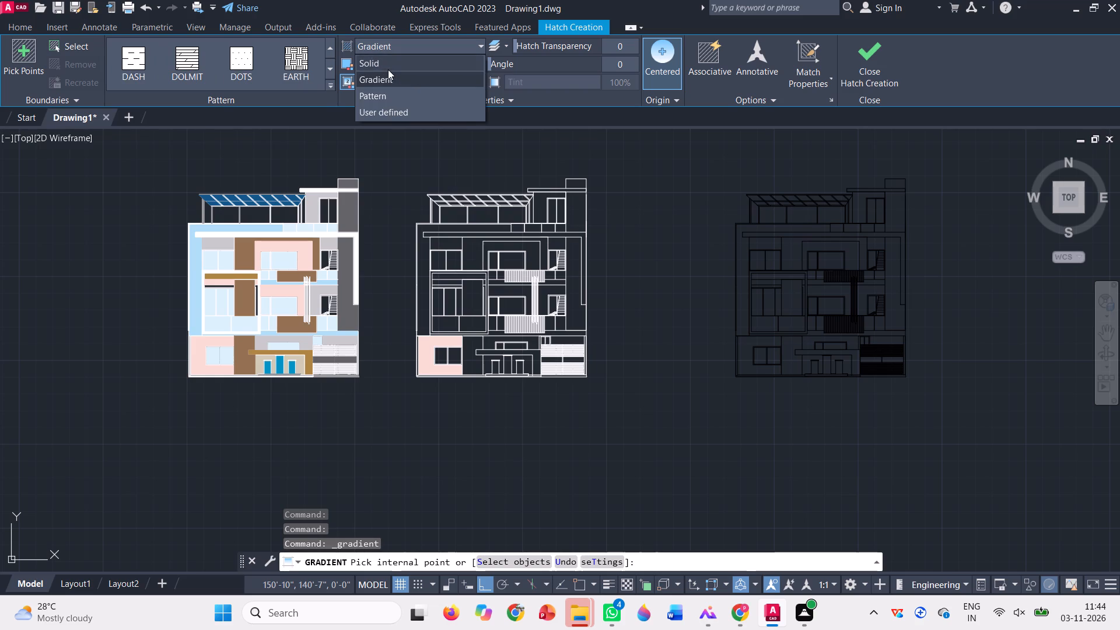
click(388, 69)
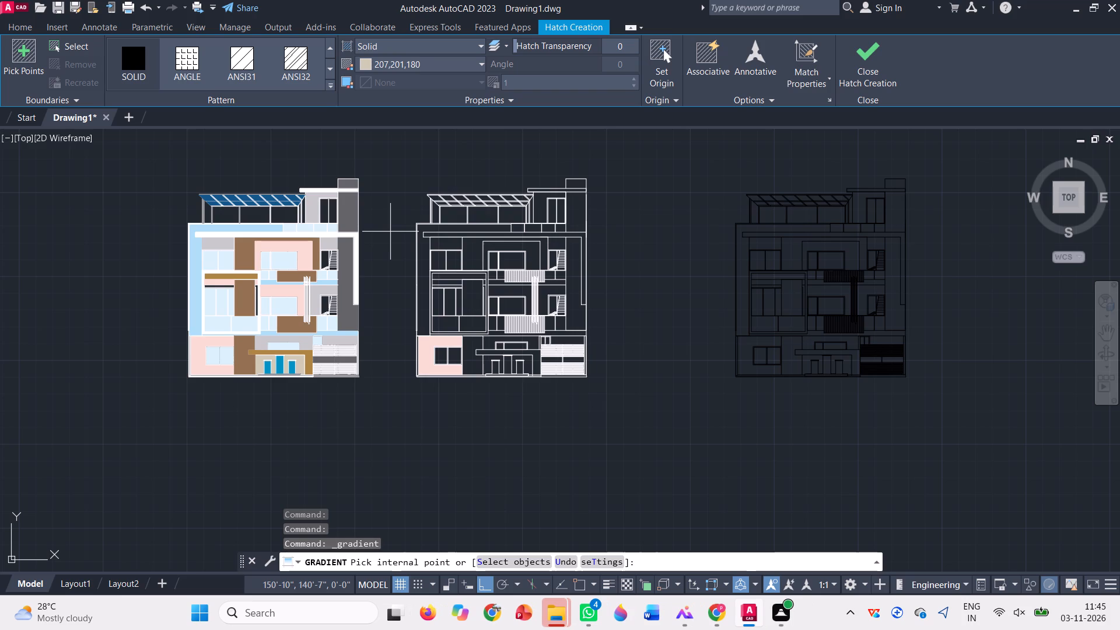
click(454, 58)
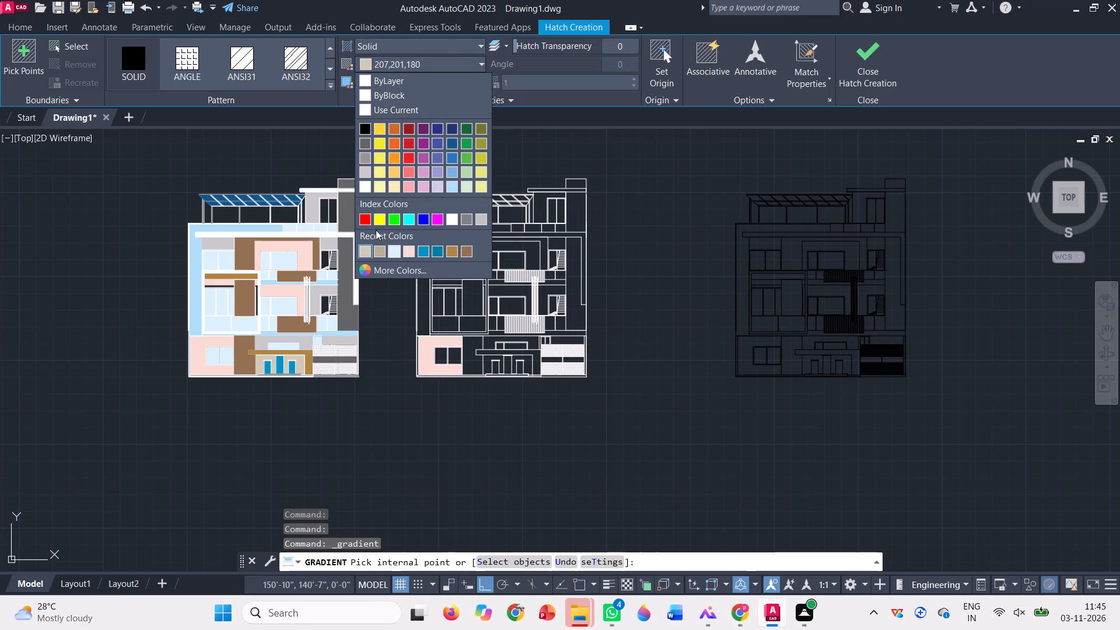
click(365, 172)
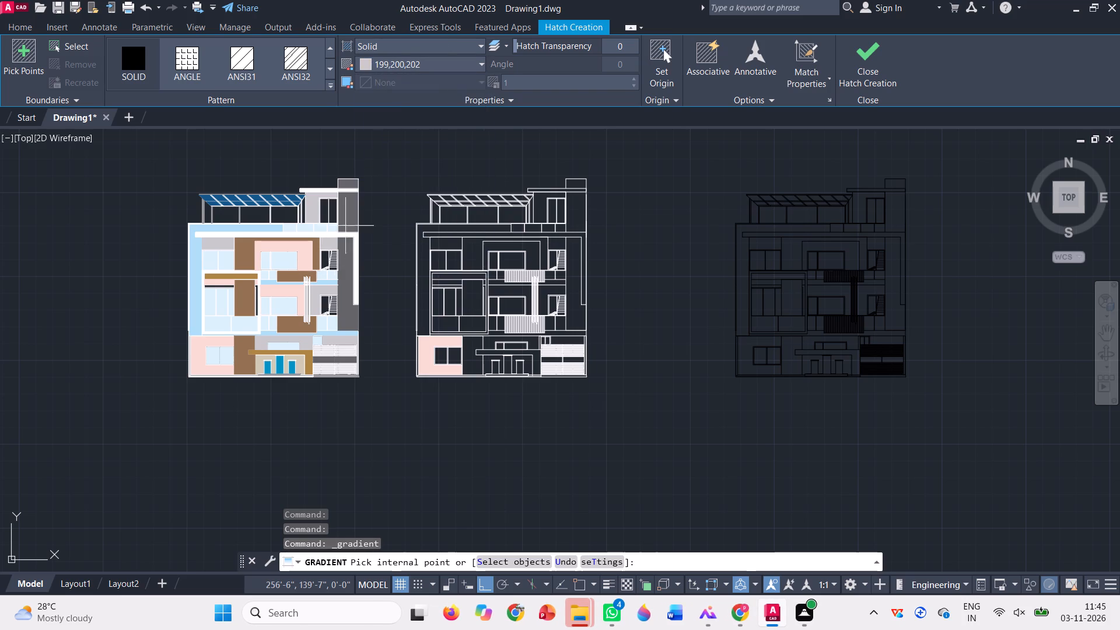
scroll(334, 260, up, 4)
scroll(309, 183, up, 3)
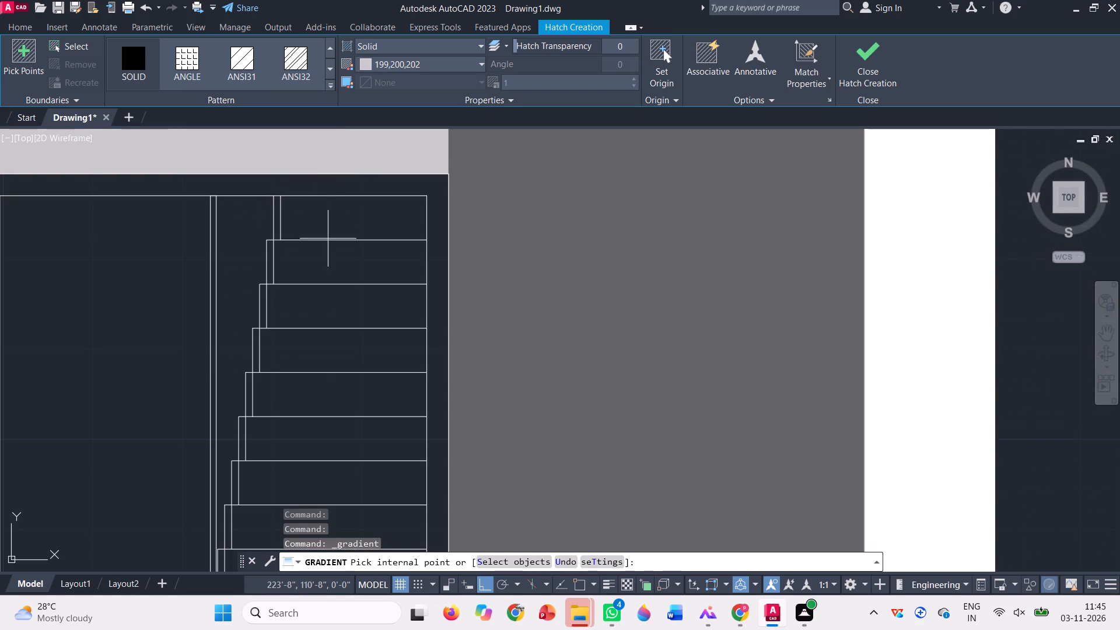
click(328, 240)
click(324, 219)
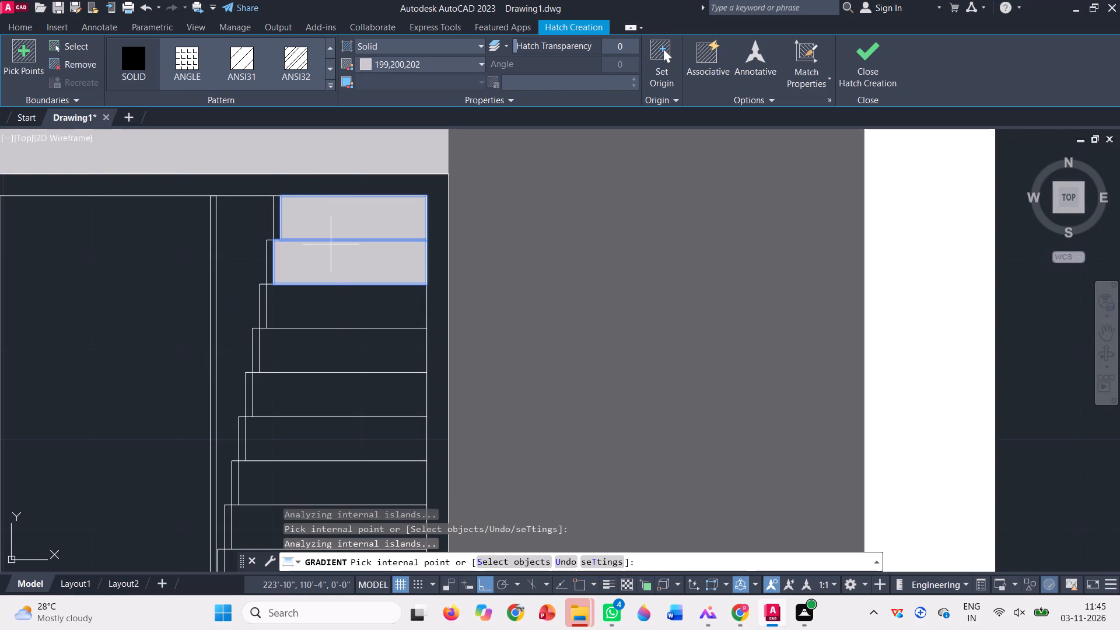
click(327, 304)
click(332, 358)
Fill the remaining steps of the second-floor opening's tall stair flight, down to the floor line, with the 199,200,202 solid hatch.
scroll(321, 317, down, 3)
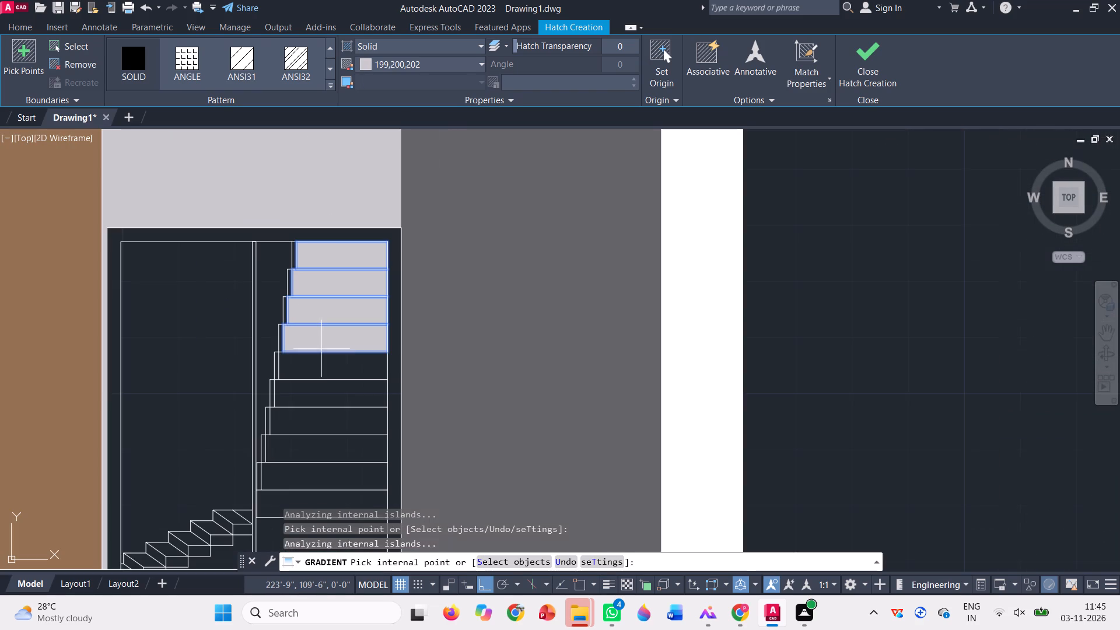
click(325, 356)
click(332, 381)
click(331, 390)
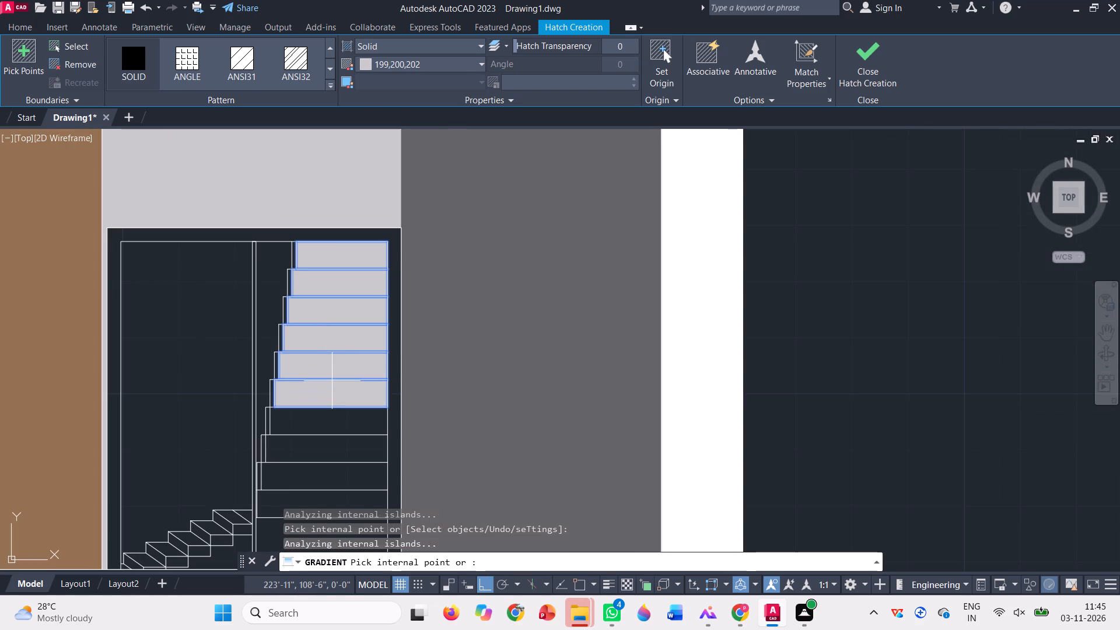
click(321, 428)
click(318, 459)
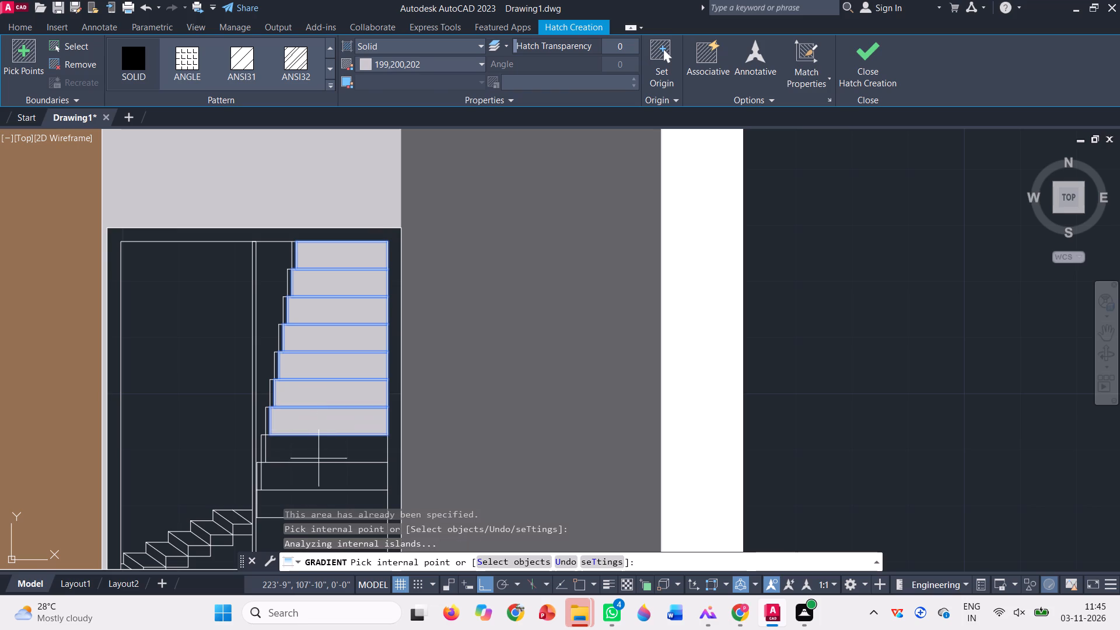
scroll(325, 394, down, 3)
click(316, 481)
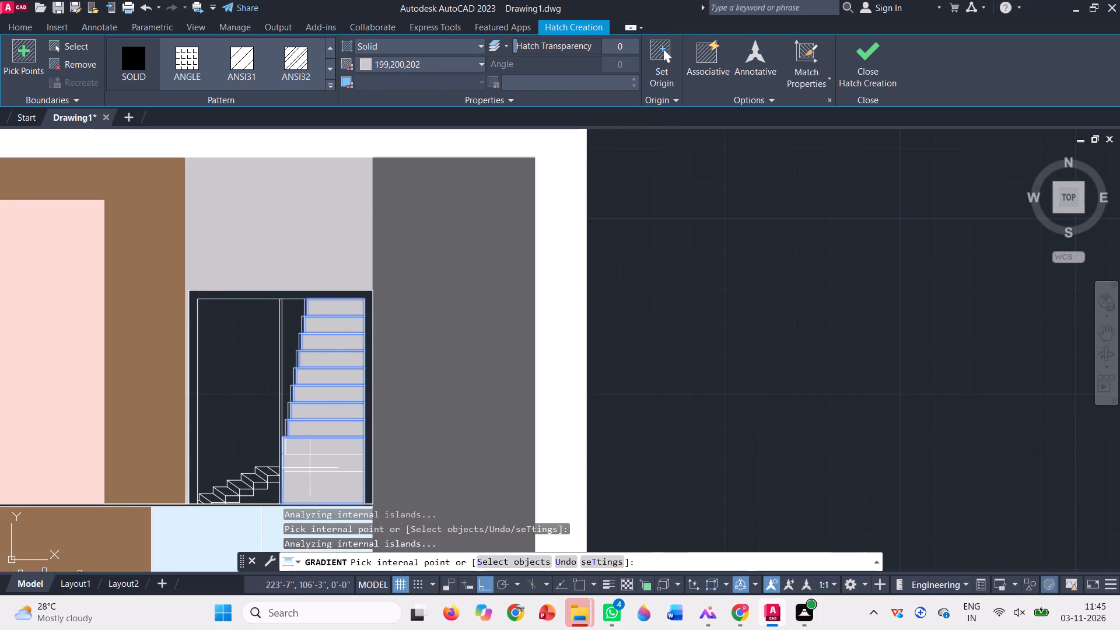
Fill the treads, slanted sides and fronts of the three highest steps in the second-floor opening's small stair flight with 199,200,202.
scroll(245, 494, up, 3)
click(236, 457)
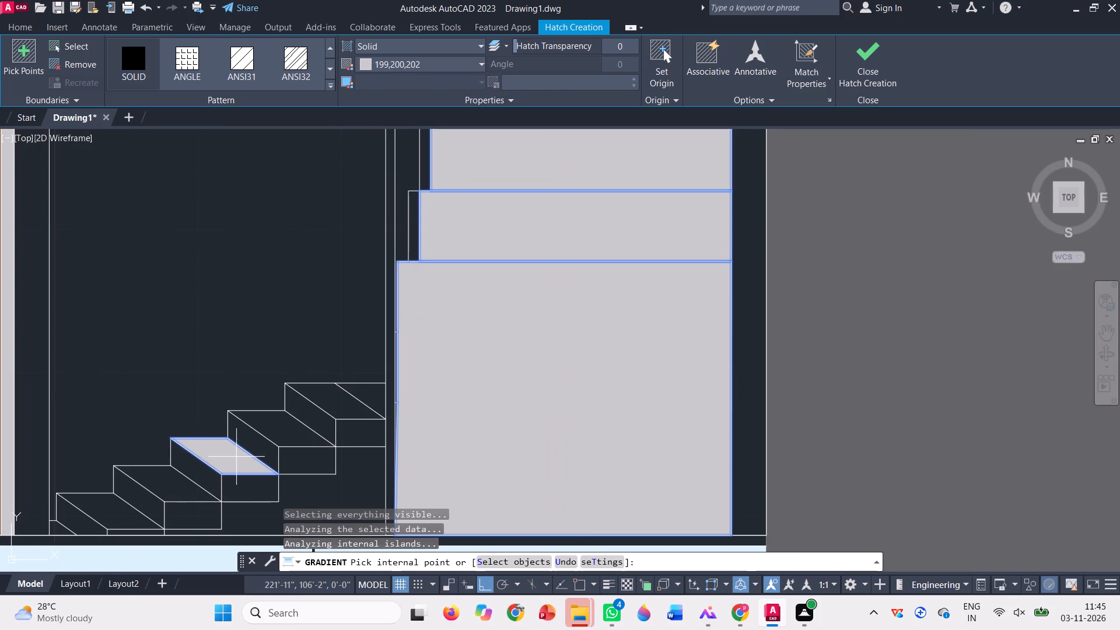
click(297, 416)
click(364, 409)
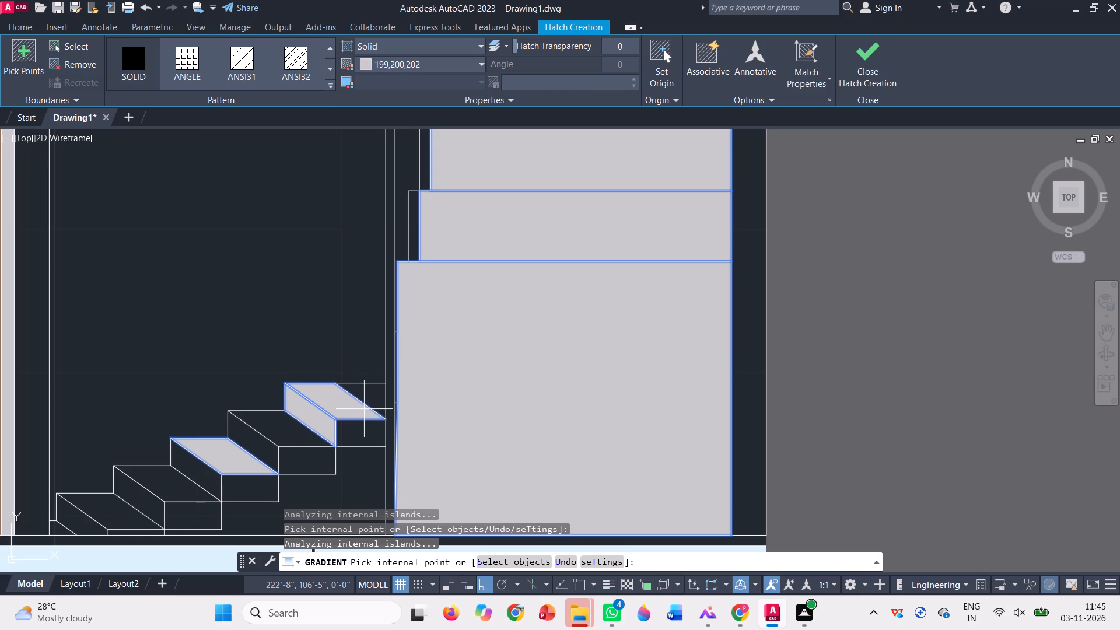
click(377, 386)
click(348, 437)
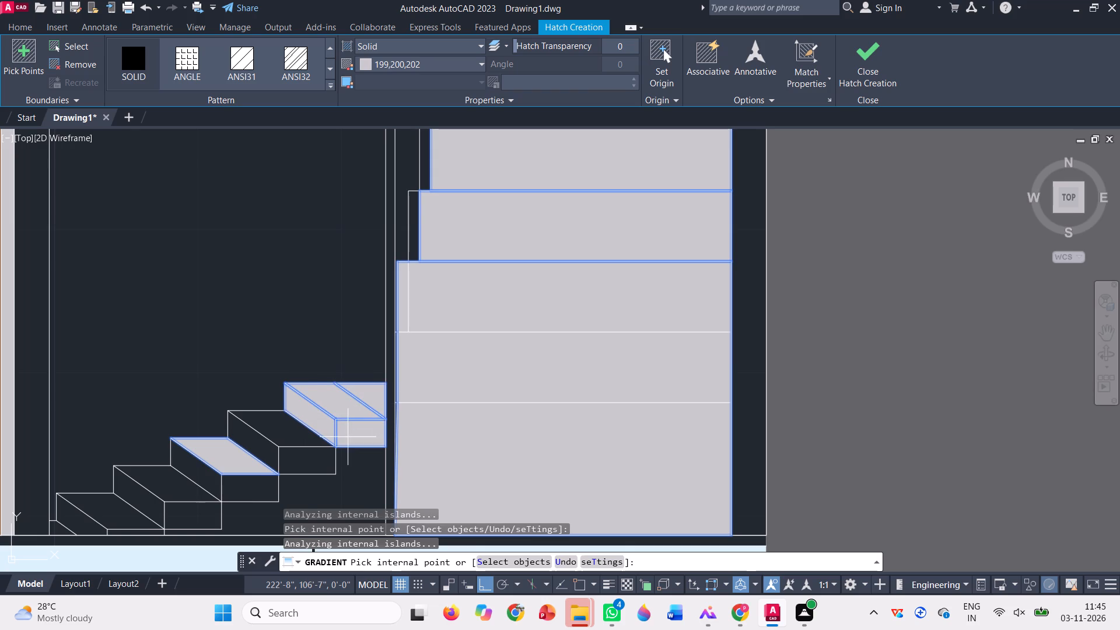
click(324, 456)
click(299, 435)
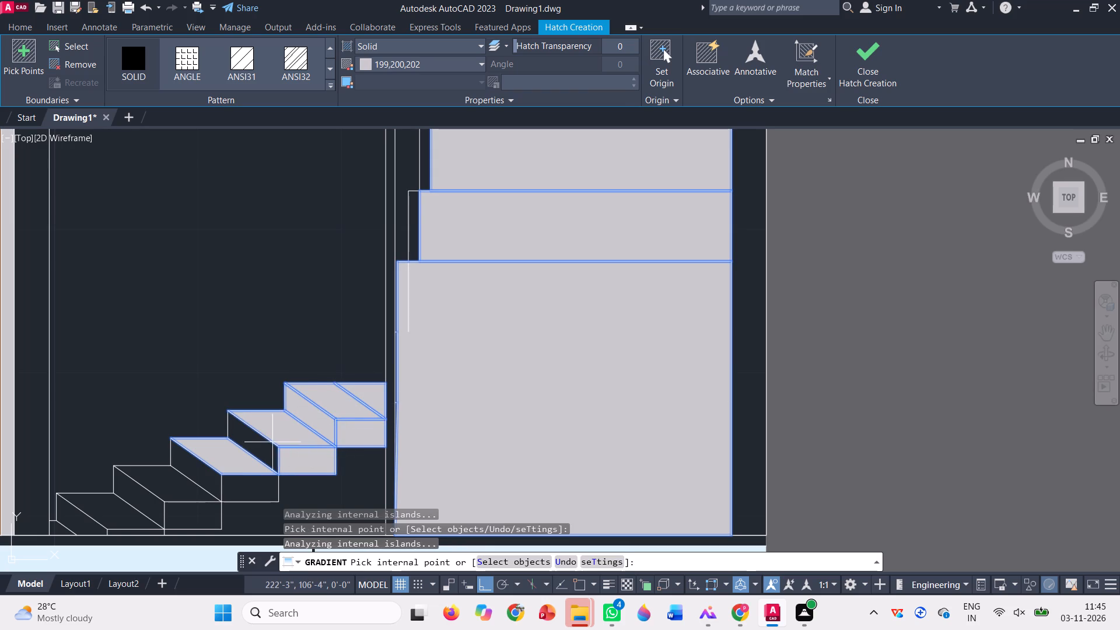
click(248, 444)
click(240, 487)
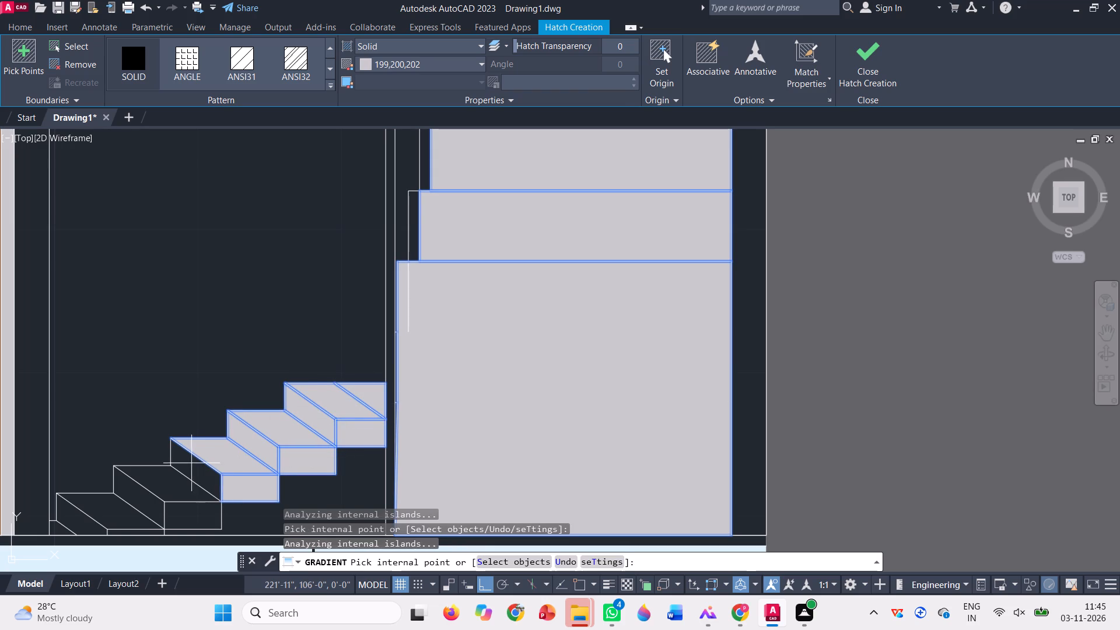
click(188, 462)
Fill the remaining lower steps of the second-floor opening's small stair flight, including the partial pieces at the floor line, with 199,200,202.
scroll(281, 408, down, 4)
scroll(242, 461, up, 3)
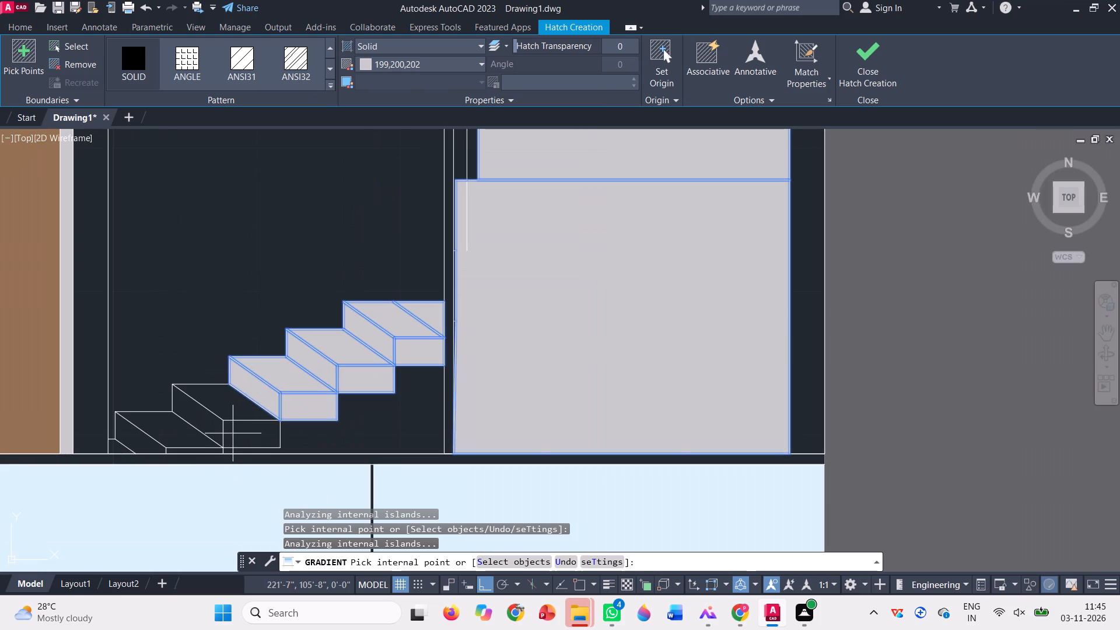
click(233, 432)
click(225, 407)
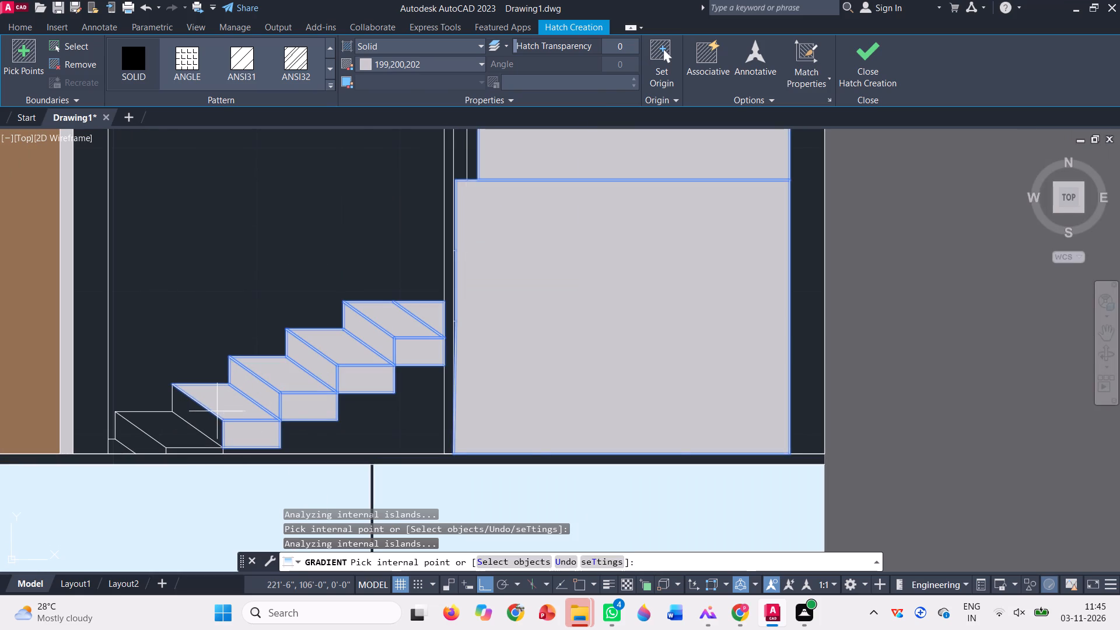
click(212, 414)
scroll(142, 451, up, 4)
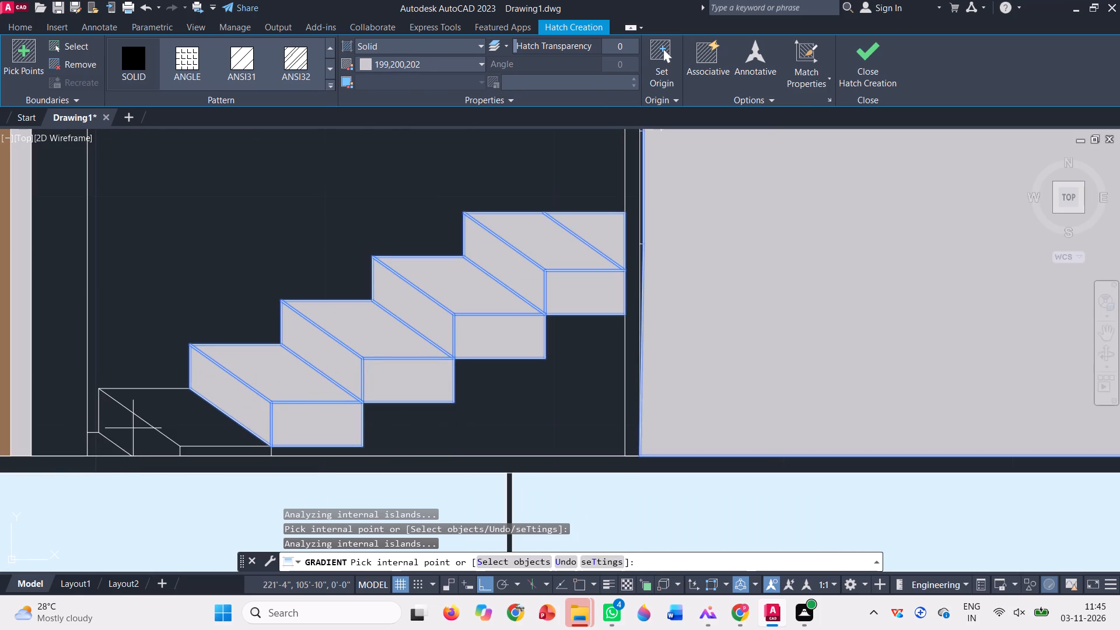
click(133, 428)
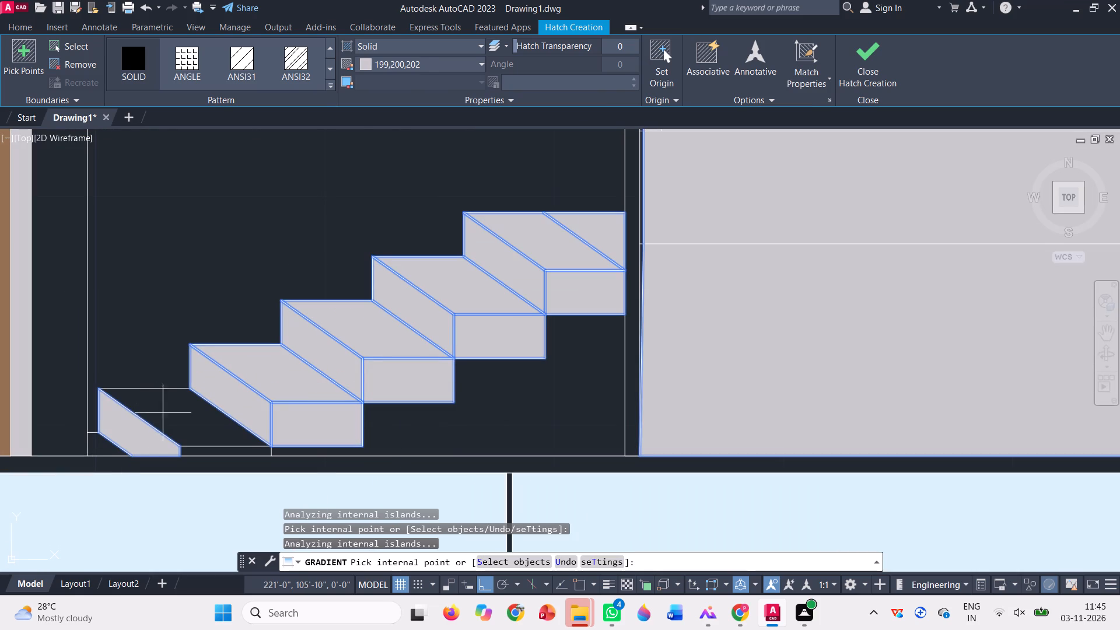
click(166, 412)
scroll(124, 440, up, 2)
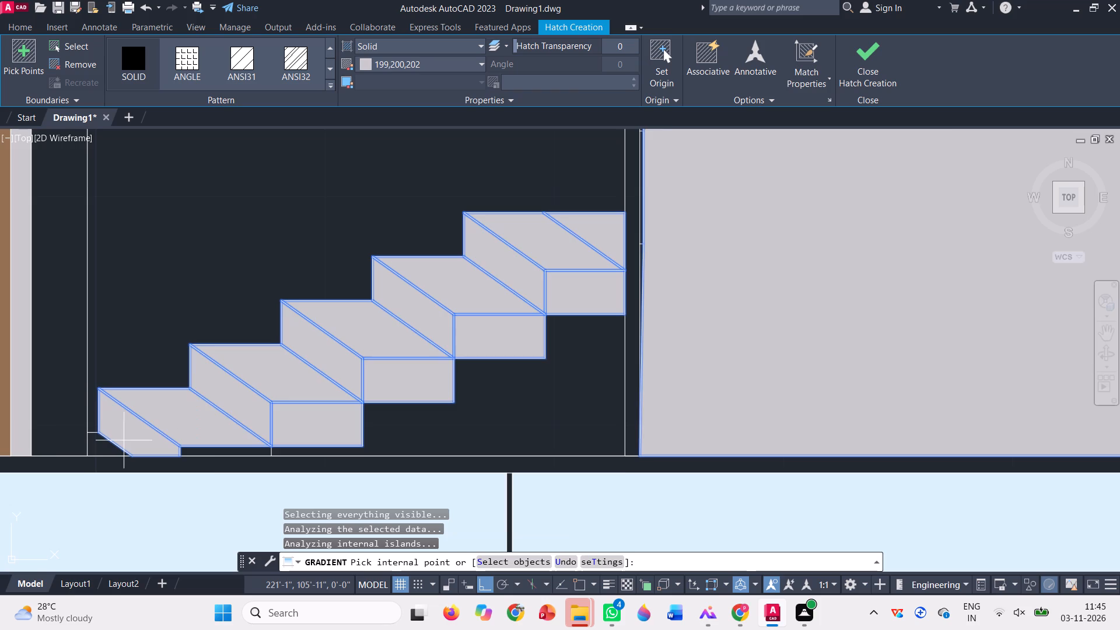
click(99, 450)
click(267, 461)
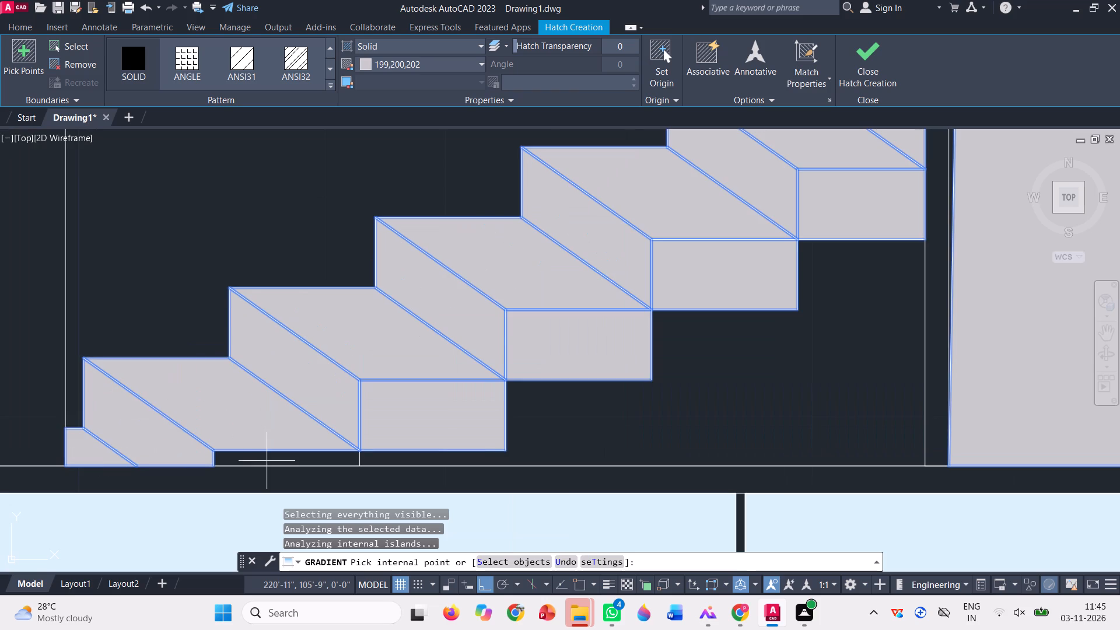
Fill the top seven steps of the tall stair flight in the first-floor opening with the 199,200,202 solid hatch.
scroll(254, 353, down, 11)
scroll(357, 316, down, 2)
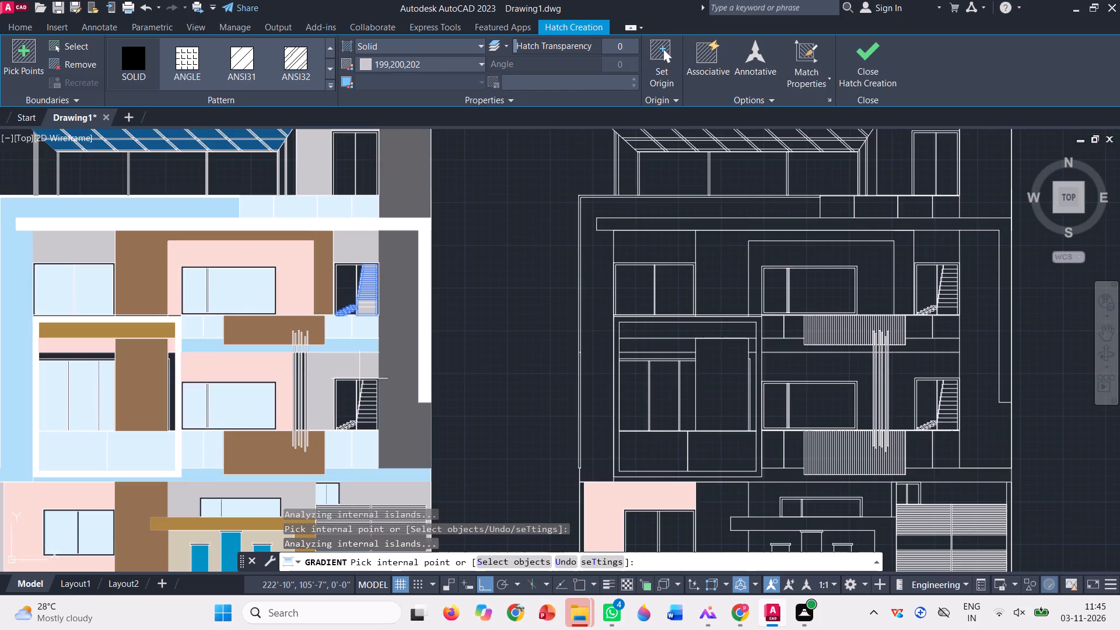
scroll(356, 419, up, 3)
scroll(392, 289, up, 4)
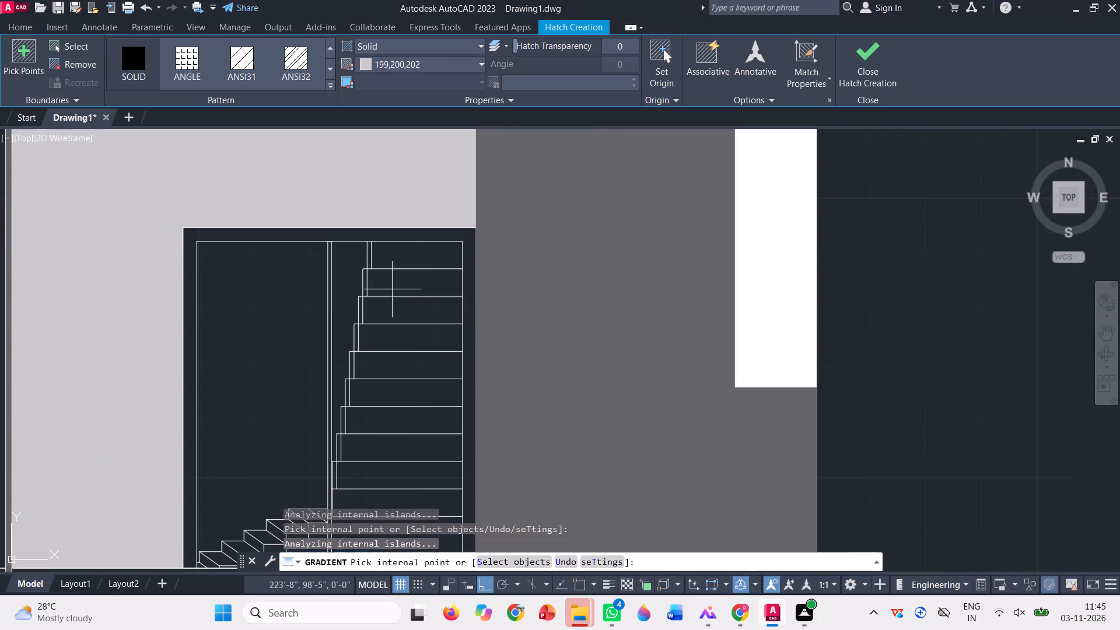
click(404, 262)
click(406, 262)
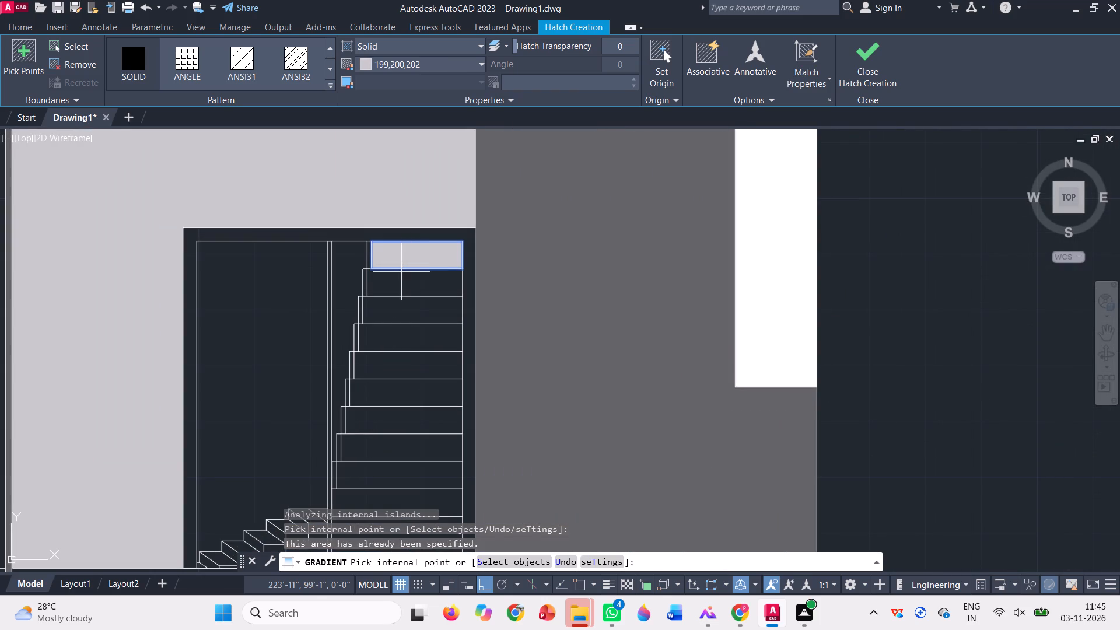
click(401, 276)
click(398, 324)
click(408, 306)
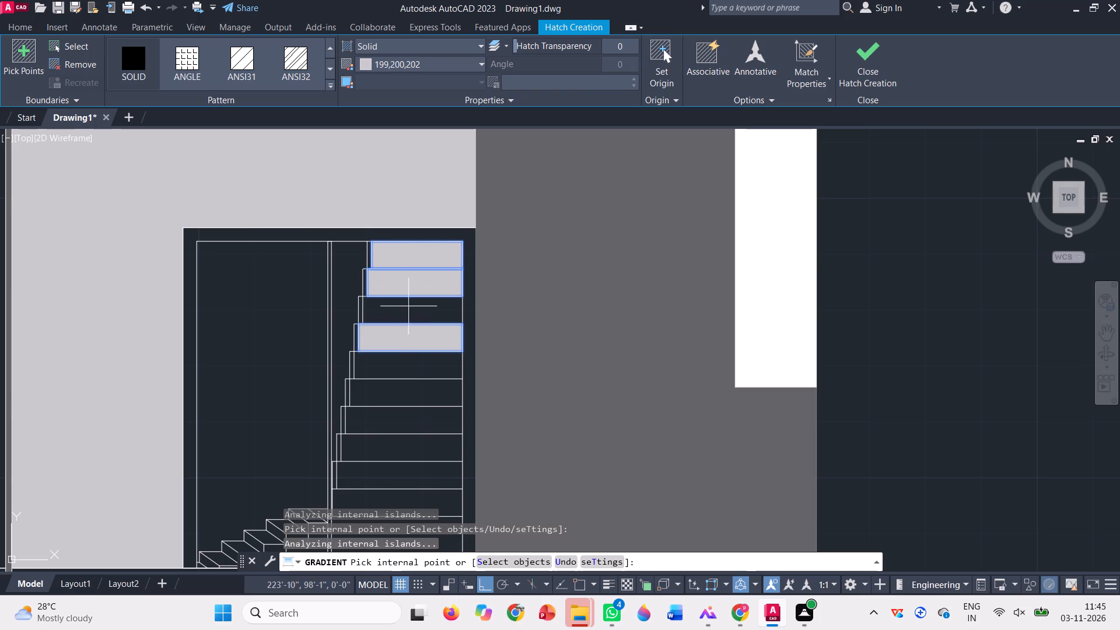
click(406, 366)
click(405, 395)
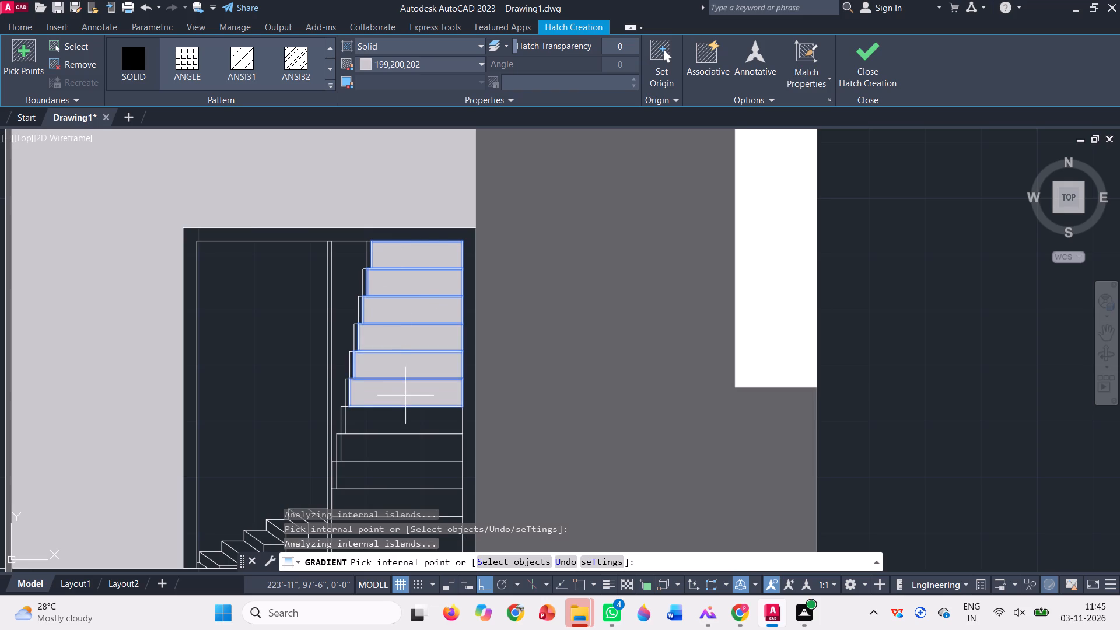
click(404, 434)
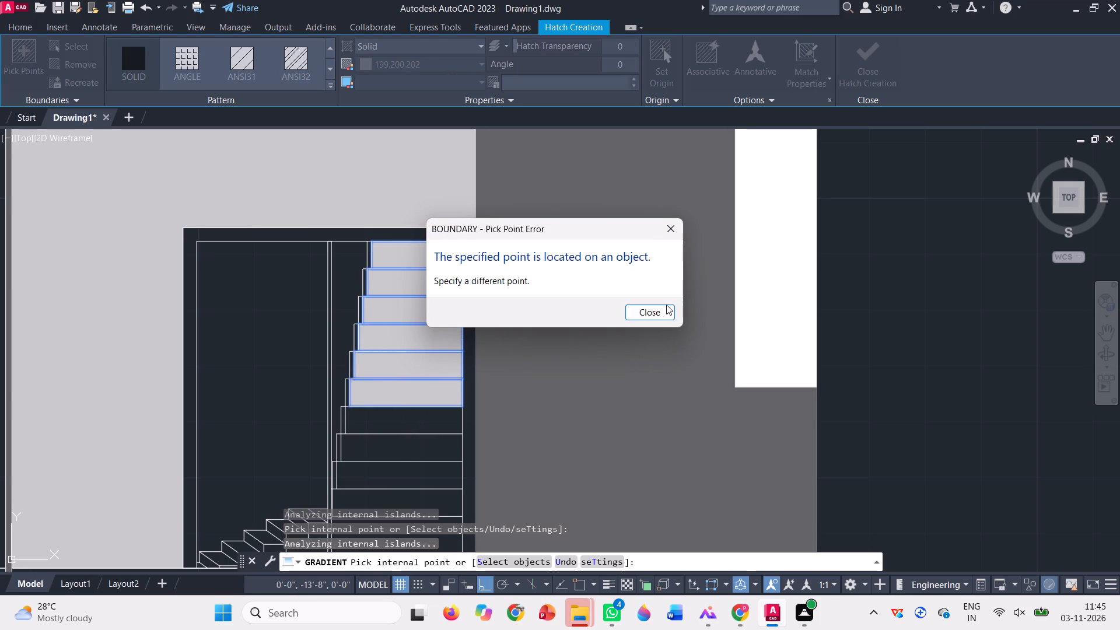
click(666, 304)
click(380, 423)
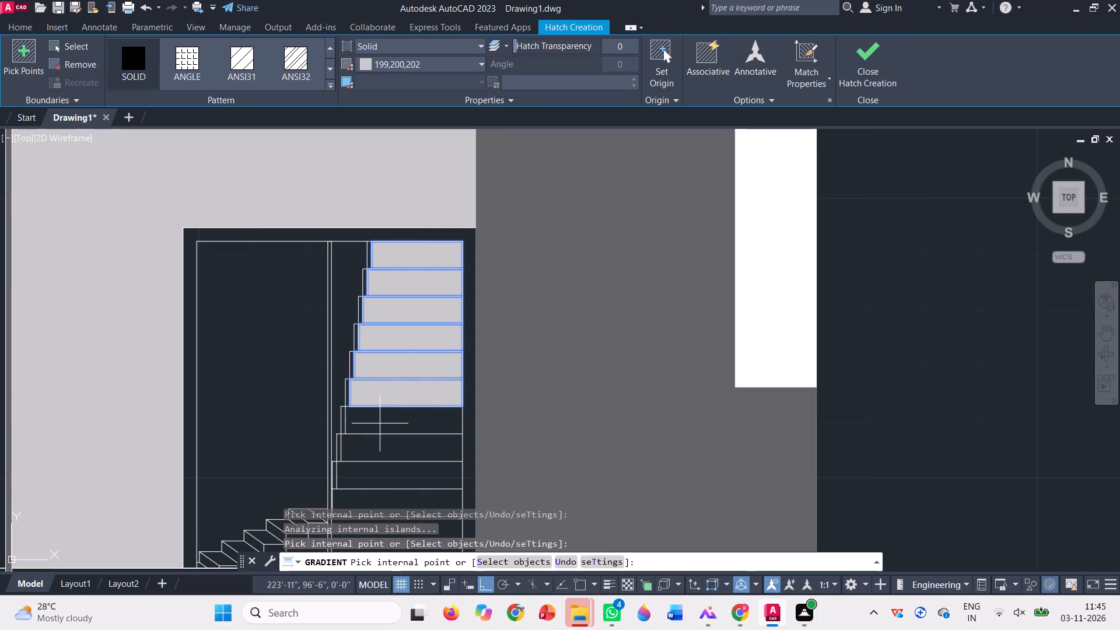
Fill the remaining steps of the first-floor opening's tall stair flight, down to the floor line, with the 199,200,202 solid hatch.
scroll(409, 353, down, 2)
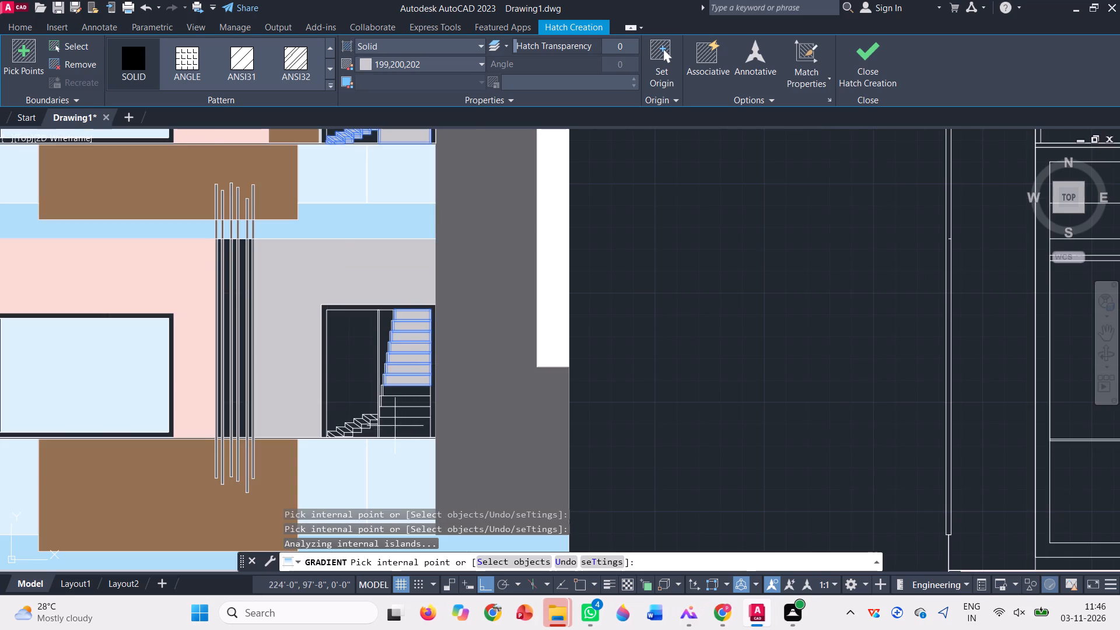
scroll(411, 426, up, 3)
click(398, 428)
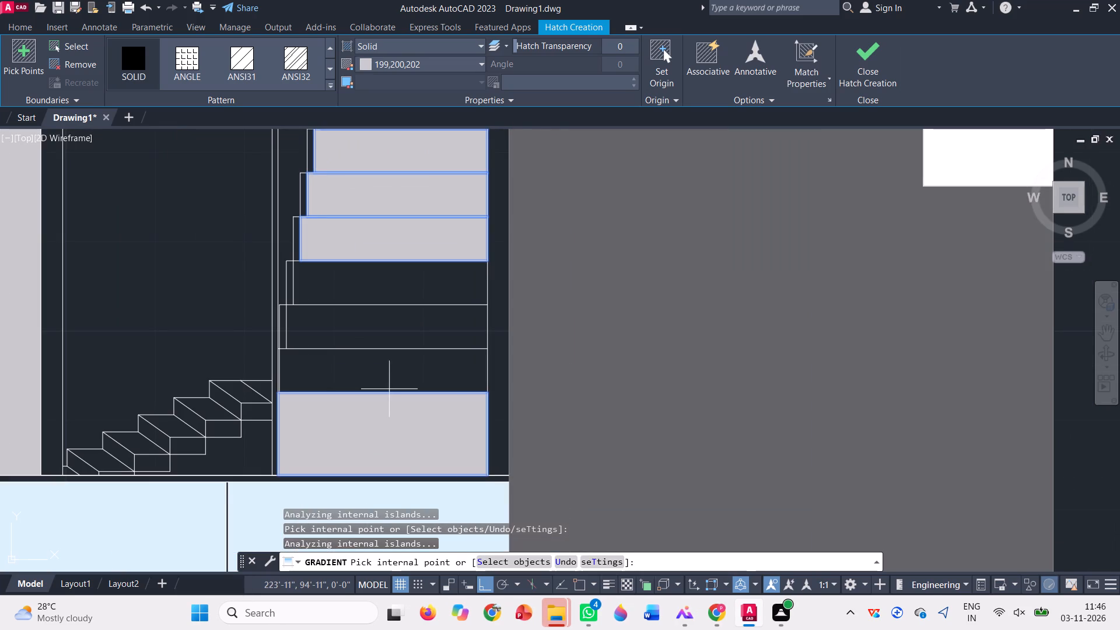
click(386, 364)
click(386, 310)
click(388, 290)
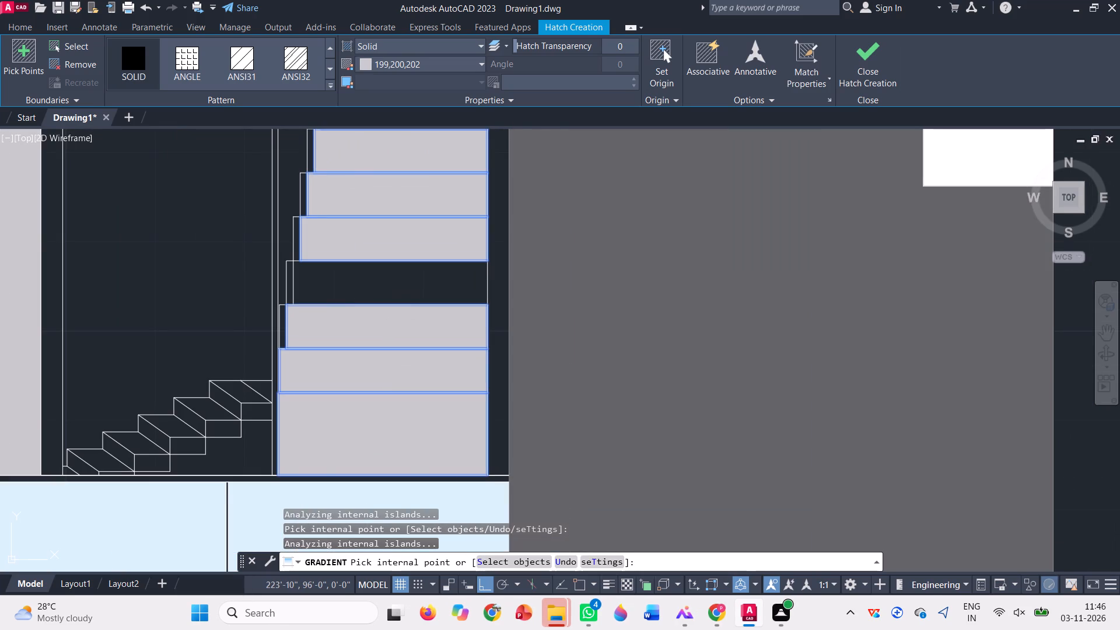
Fill the treads, slanted sides and fronts of the two highest steps in the first-floor opening's small stair flight with 199,200,202.
click(253, 409)
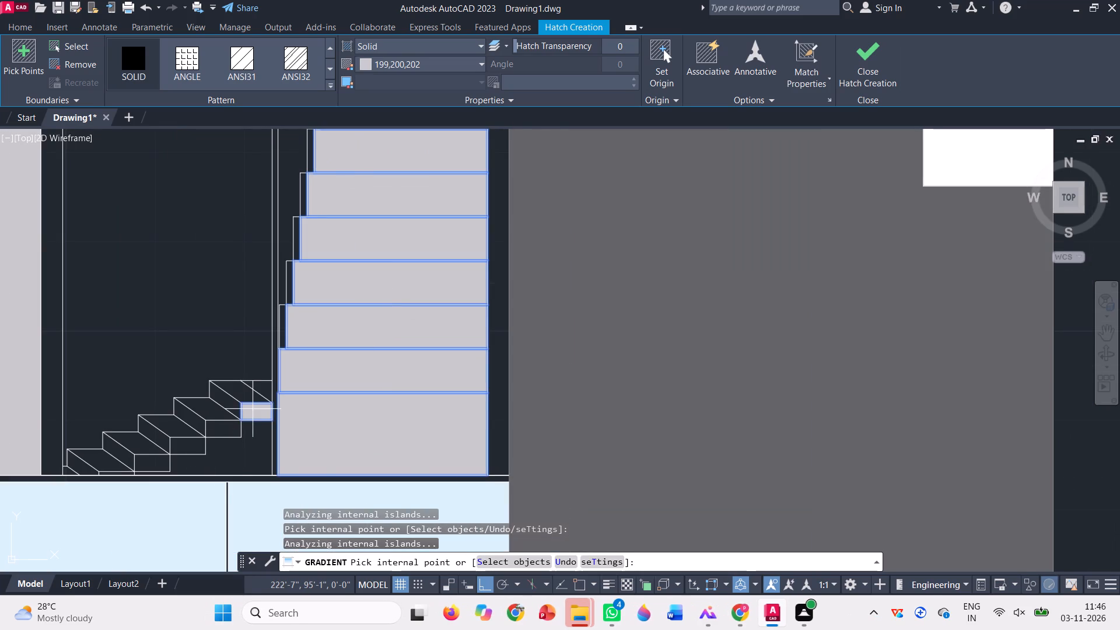
click(246, 398)
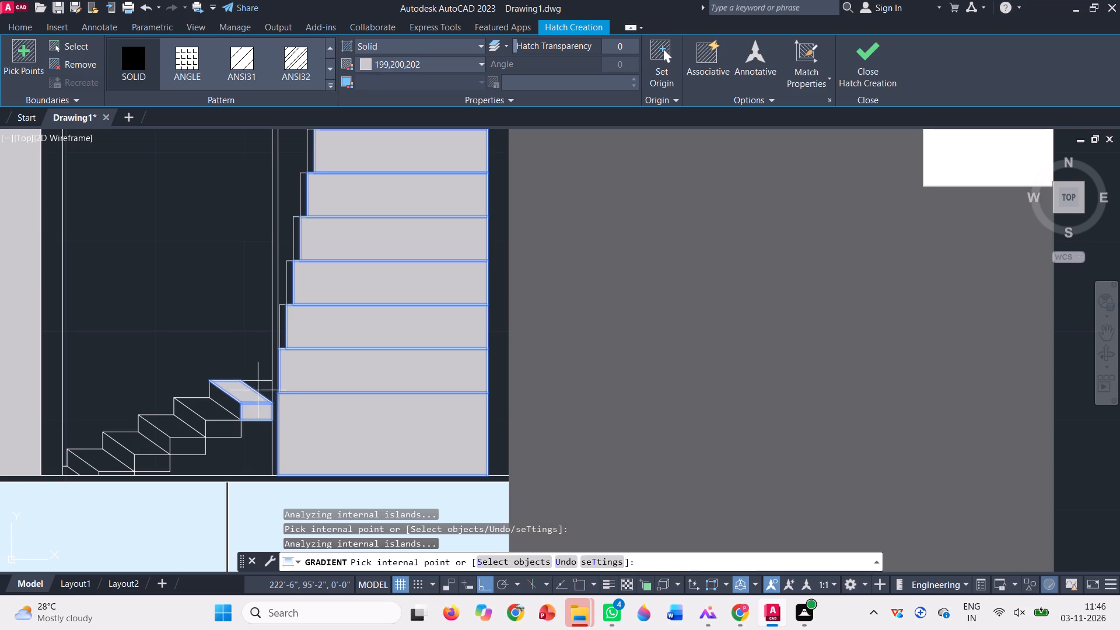
click(262, 386)
click(209, 417)
scroll(209, 417, up, 4)
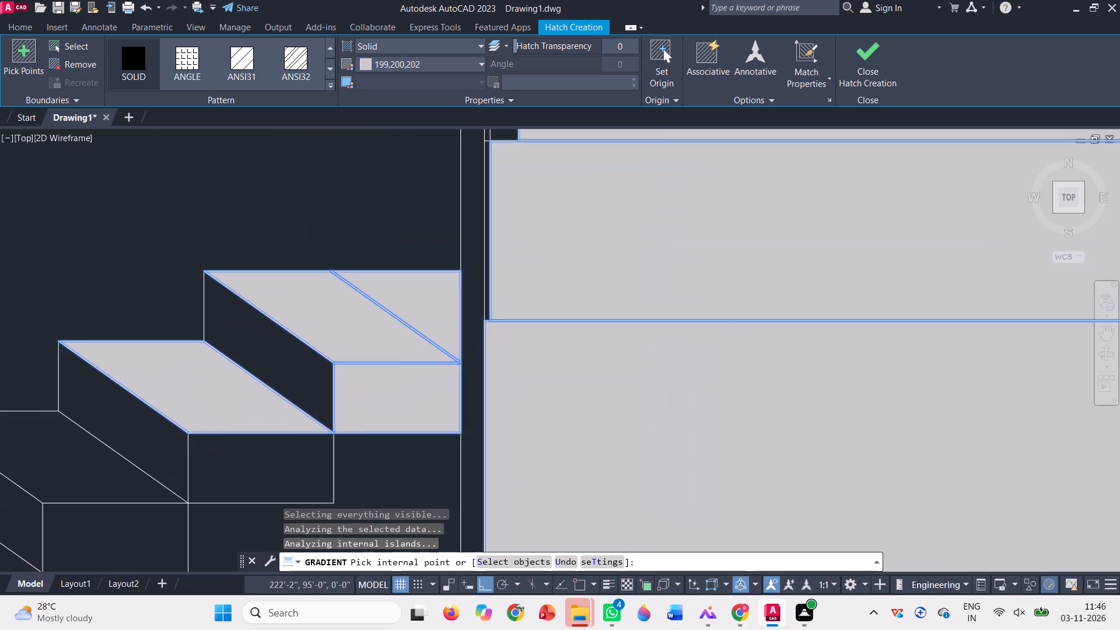
click(280, 308)
click(220, 506)
click(118, 476)
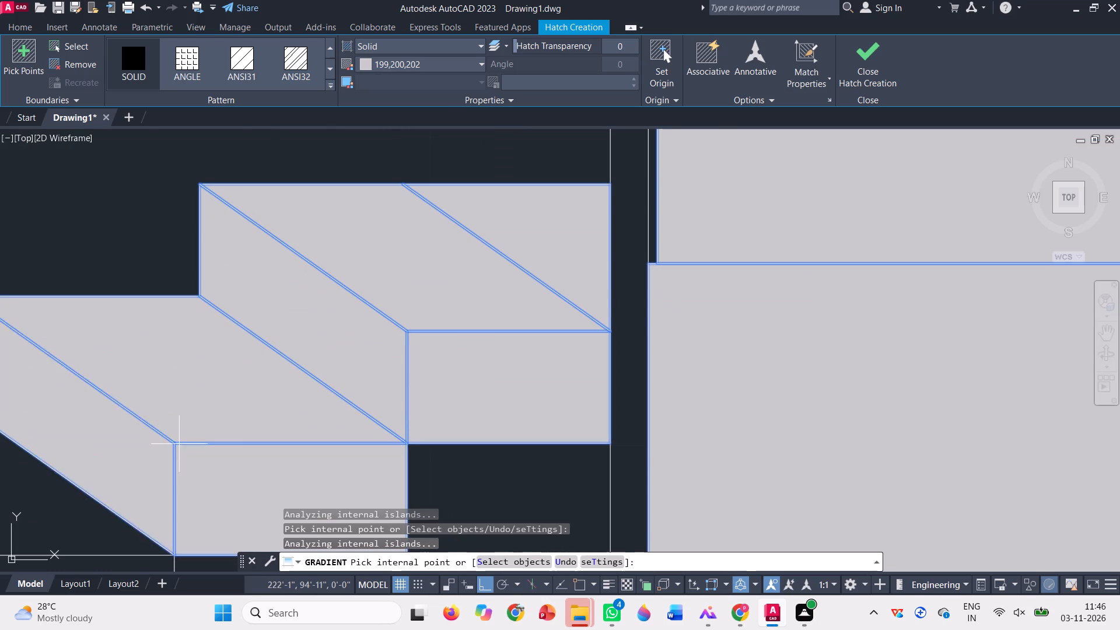
Fill the treads, slanted sides and fronts of the lower steps in the first-floor opening's small flight with 199,200,202.
scroll(253, 408, down, 4)
scroll(149, 466, up, 3)
click(59, 468)
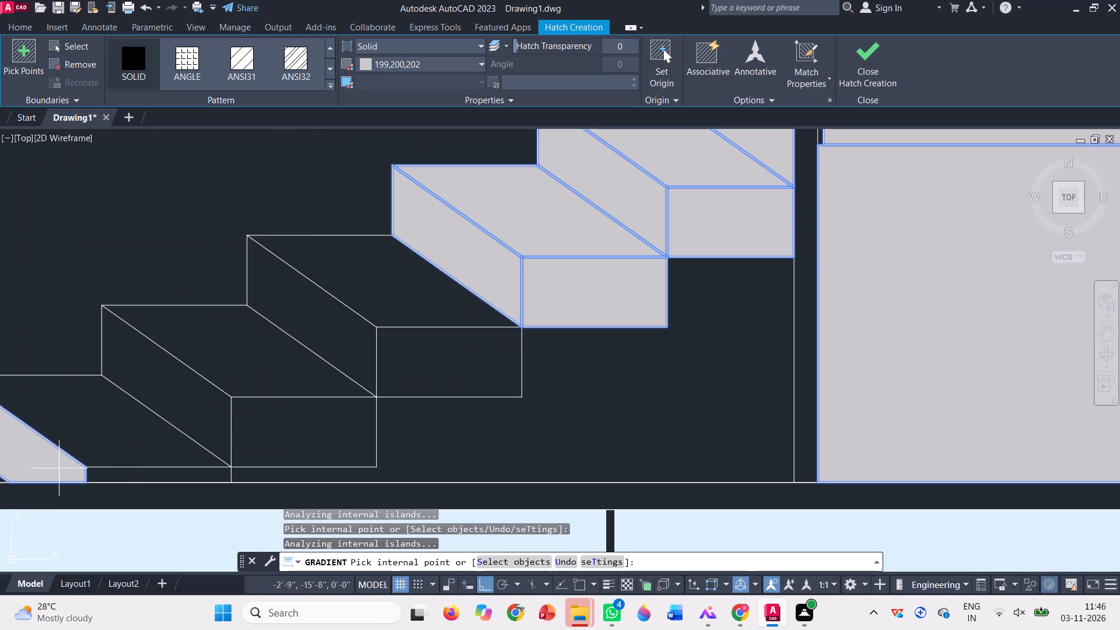
click(120, 405)
click(169, 476)
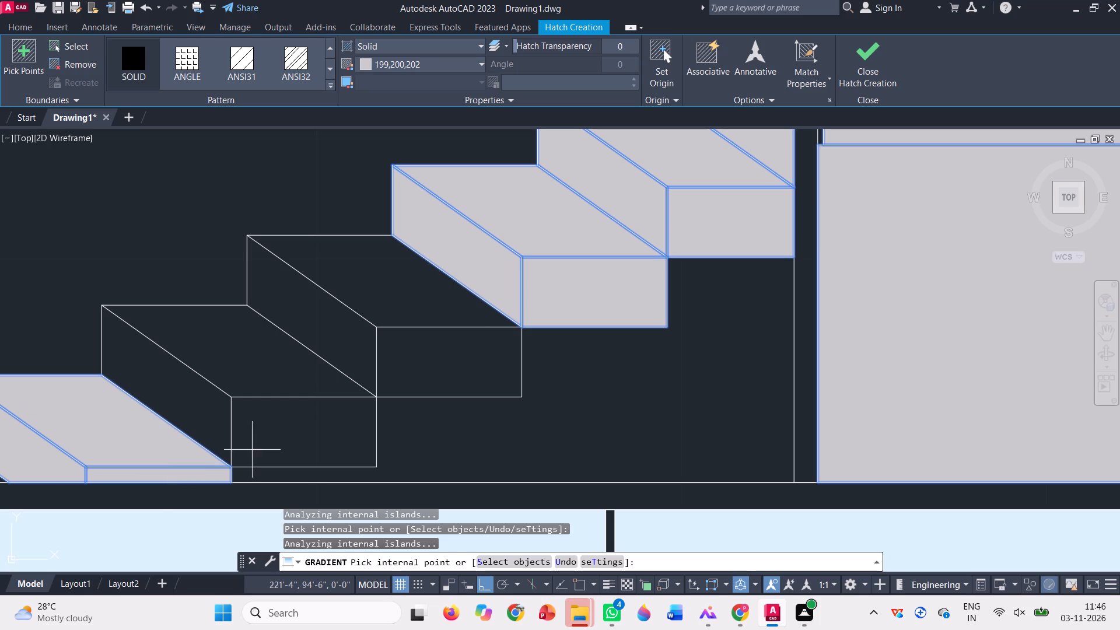
click(256, 449)
click(216, 419)
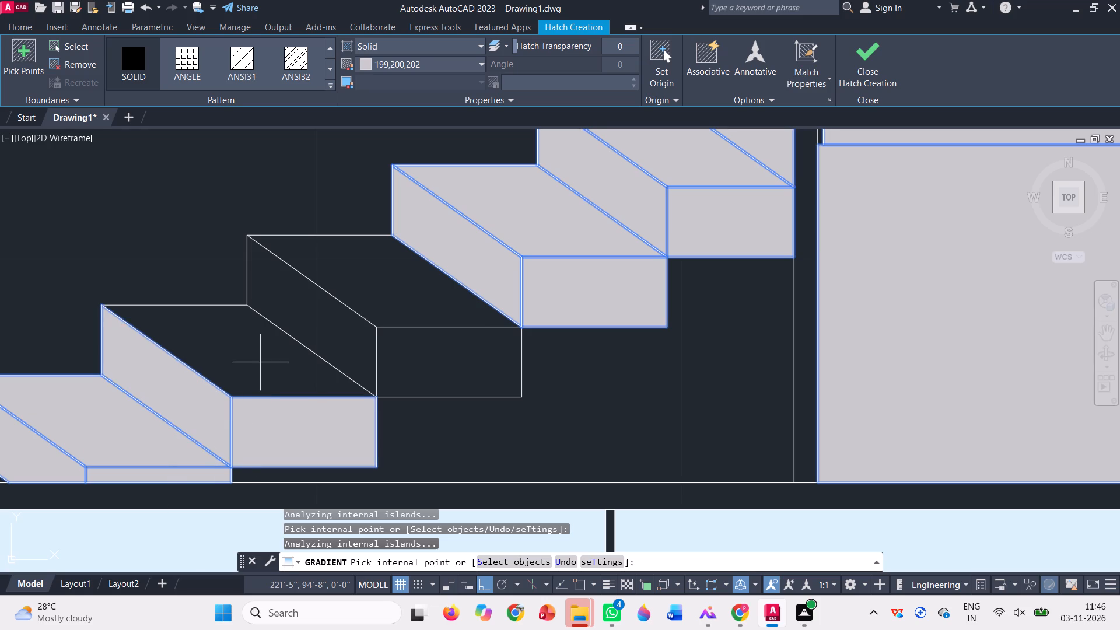
click(266, 357)
click(338, 317)
click(348, 307)
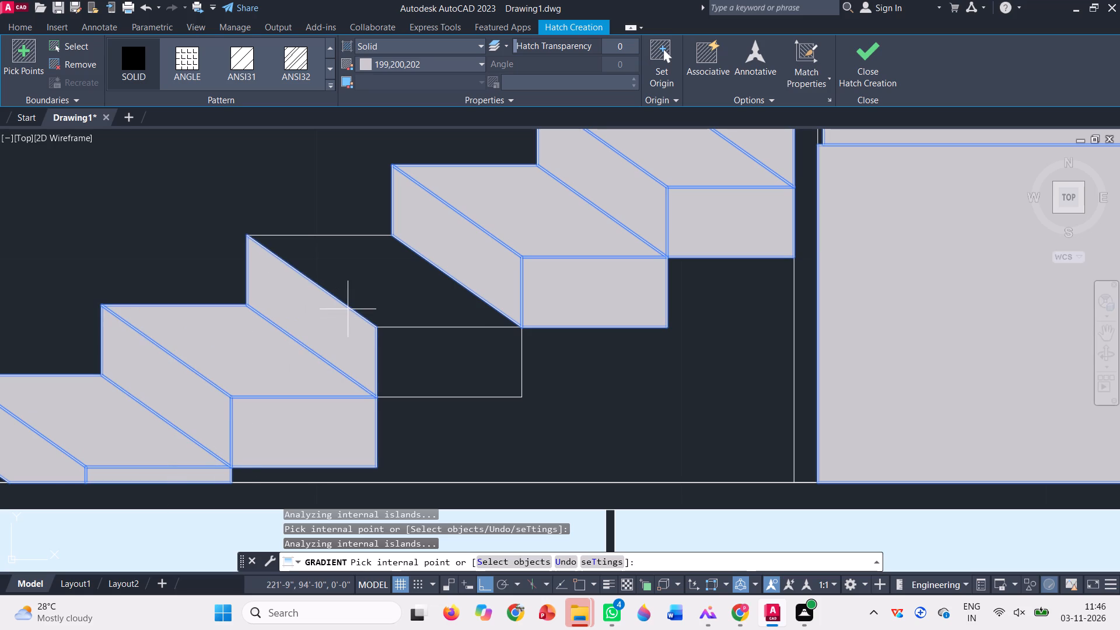
click(387, 286)
click(423, 360)
Fill the last partial piece at the foot of the first-floor opening's small flight and finish the 199,200,202 hatch.
scroll(434, 352, down, 2)
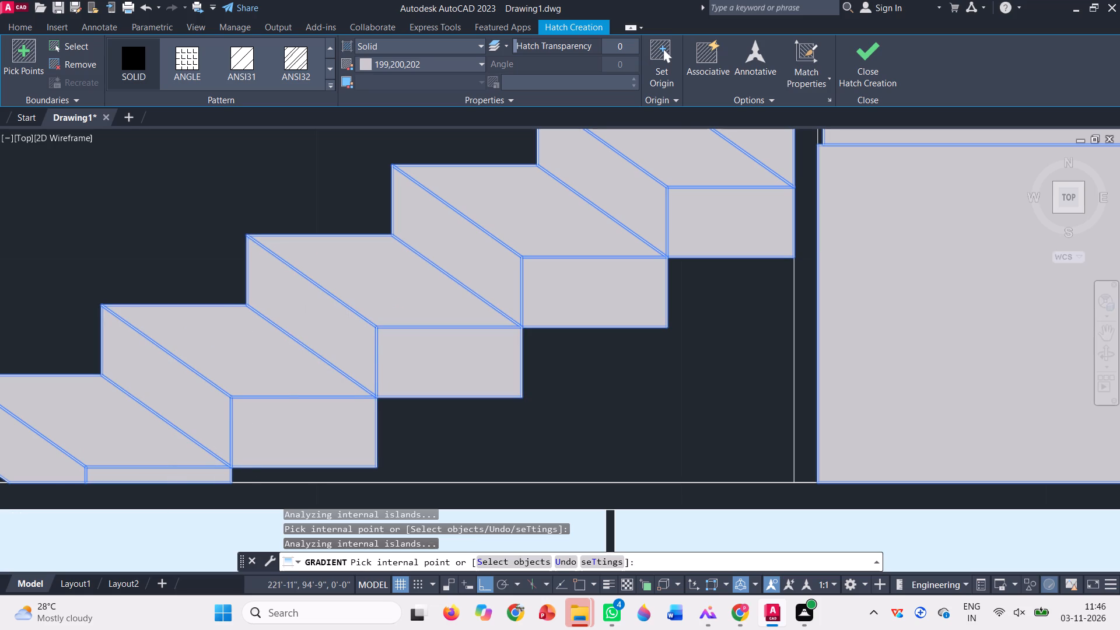
scroll(434, 352, down, 1)
scroll(270, 394, up, 3)
click(178, 408)
scroll(343, 422, down, 2)
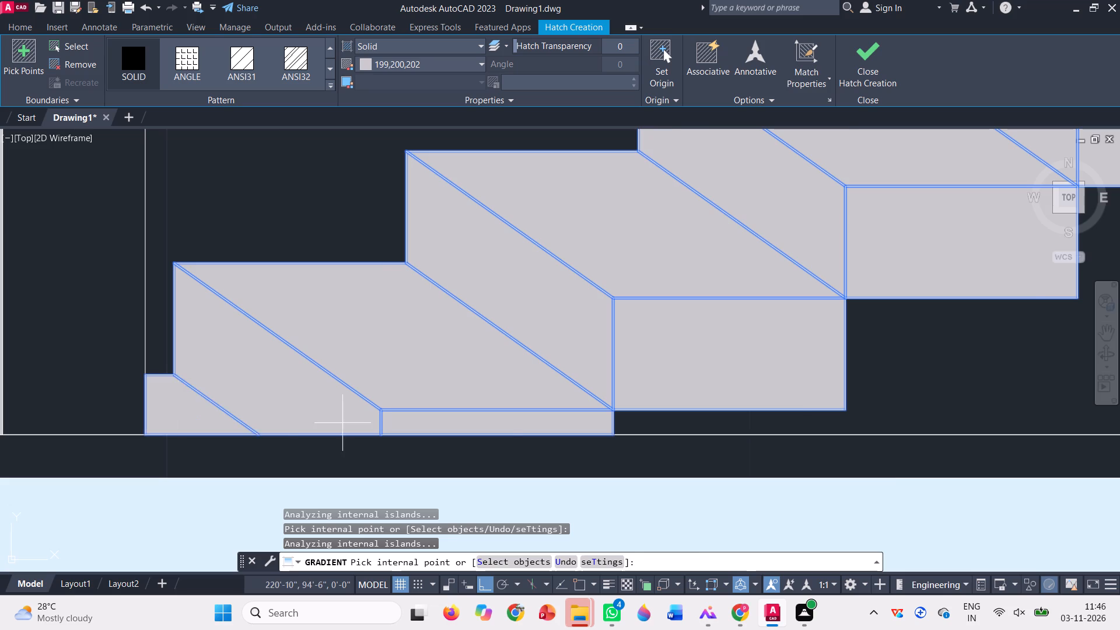
scroll(343, 422, down, 7)
scroll(394, 453, down, 2)
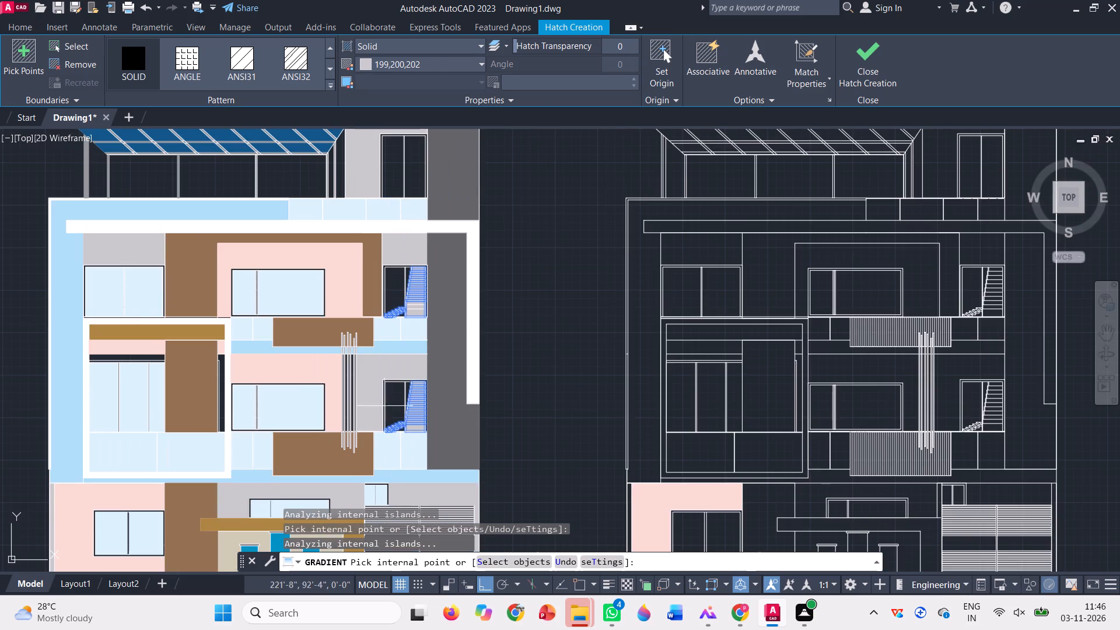
click(868, 92)
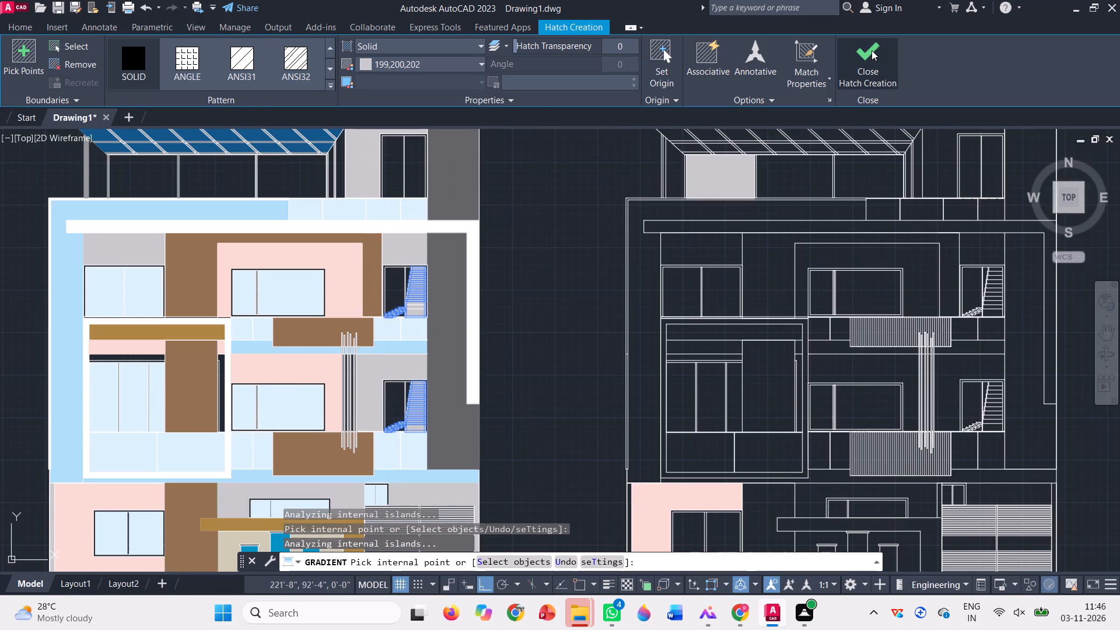
click(871, 50)
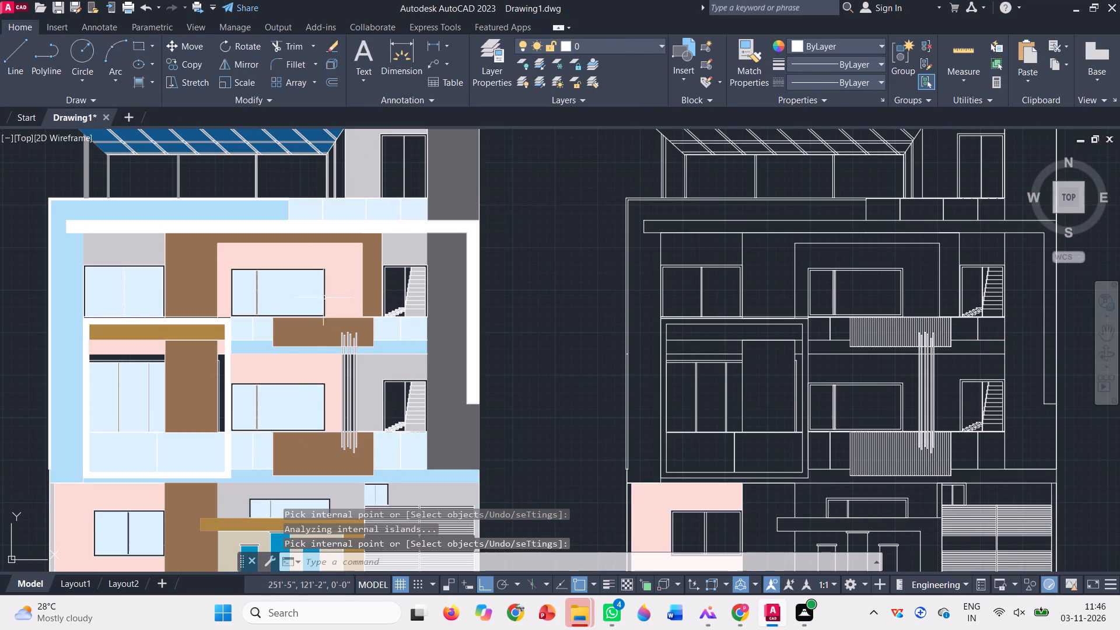
Start a solid hatch coloured 99,100,102 and fill the narrow side strips of the top three steps in the second-floor opening's tall flight.
click(145, 80)
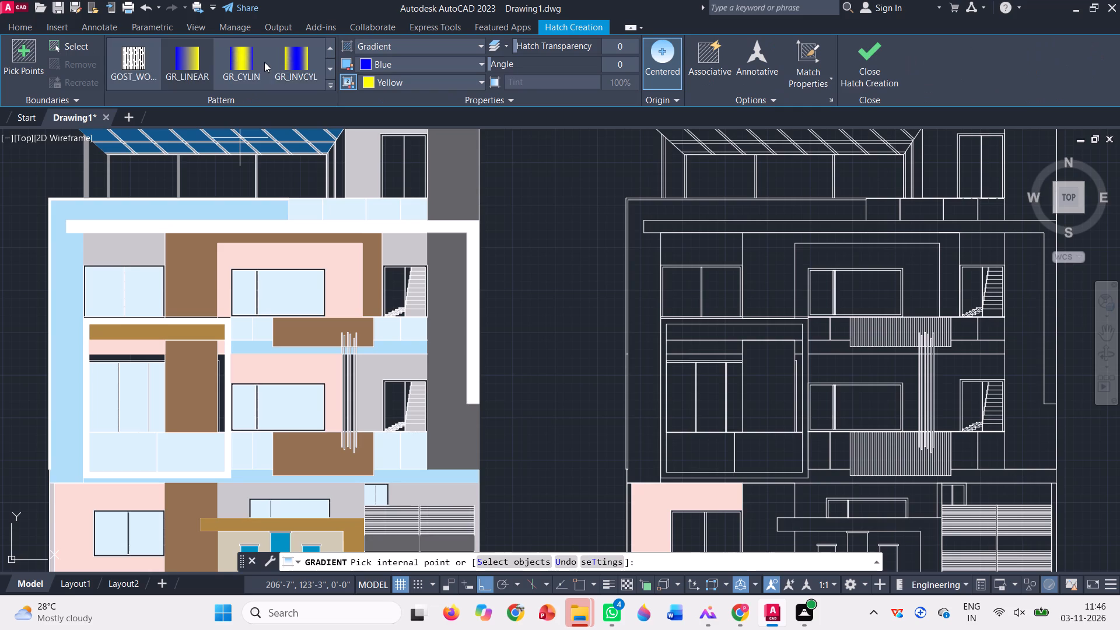
scroll(264, 62, up, 2)
click(389, 48)
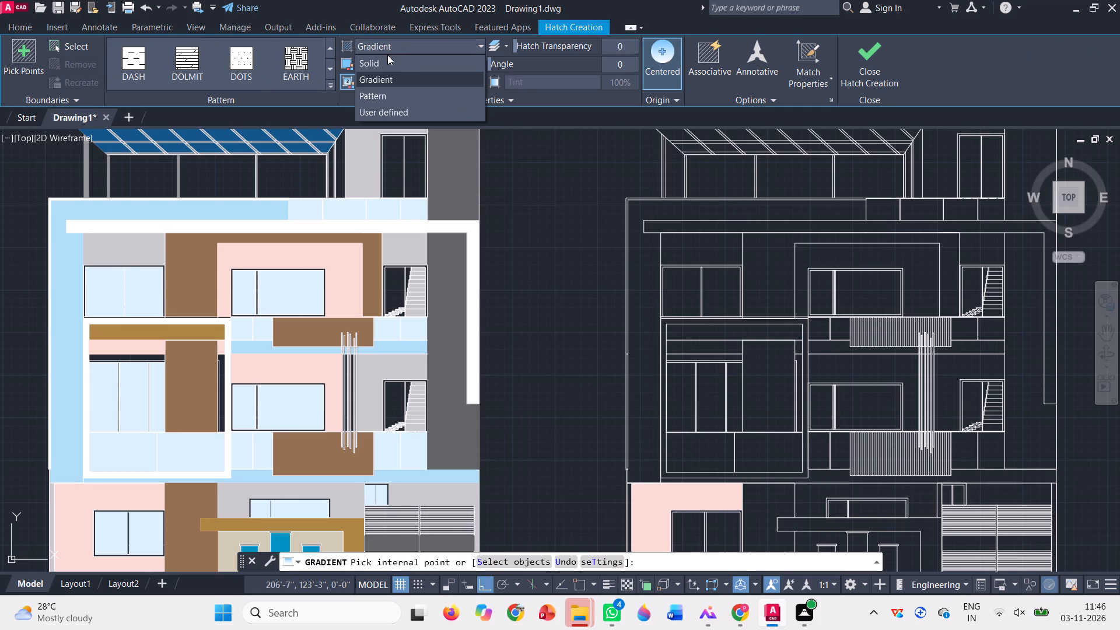
click(387, 55)
click(390, 66)
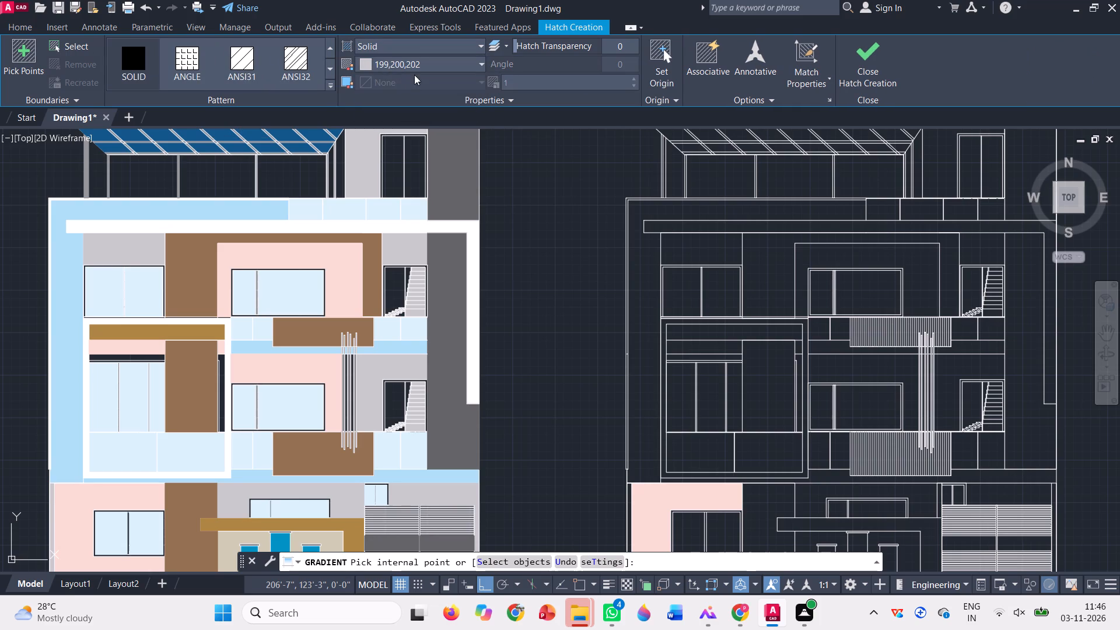
click(426, 67)
click(368, 139)
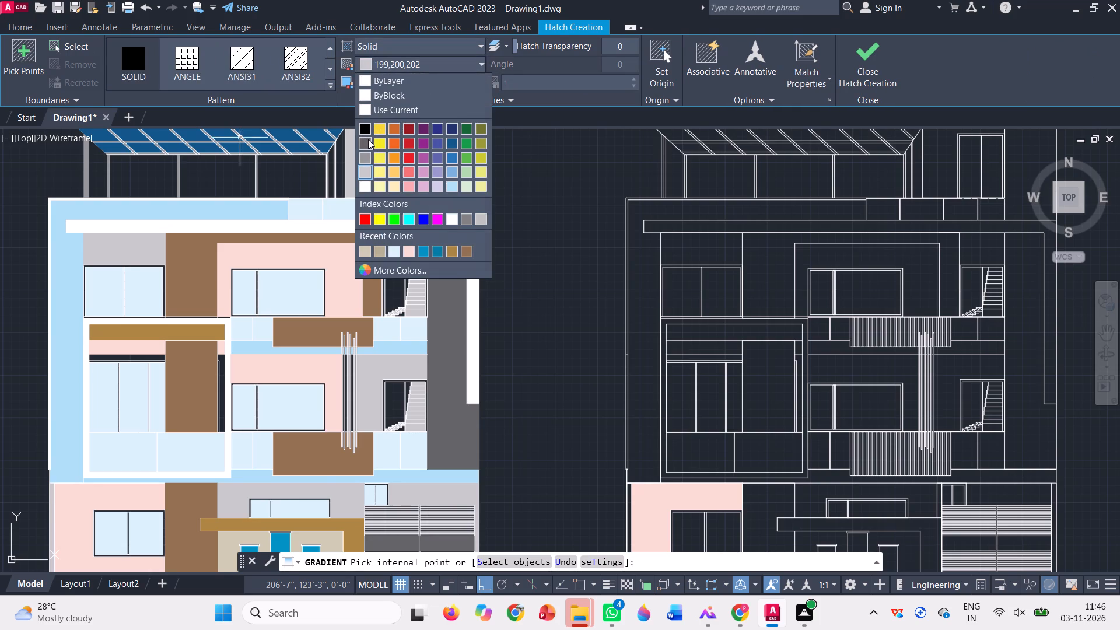
scroll(403, 281, up, 7)
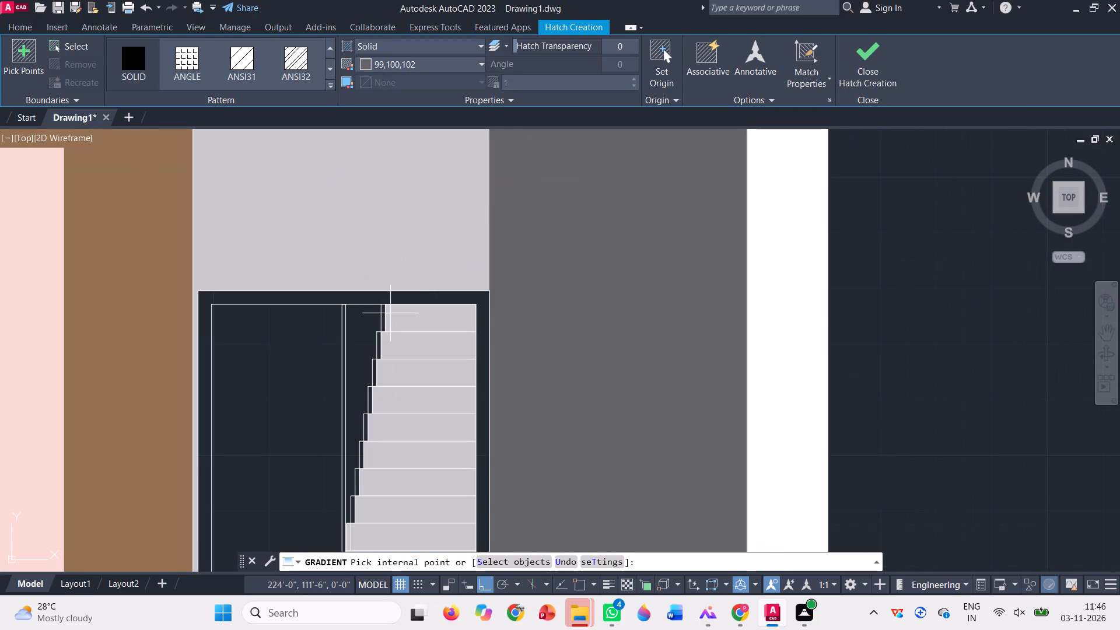
click(384, 313)
scroll(379, 351, up, 4)
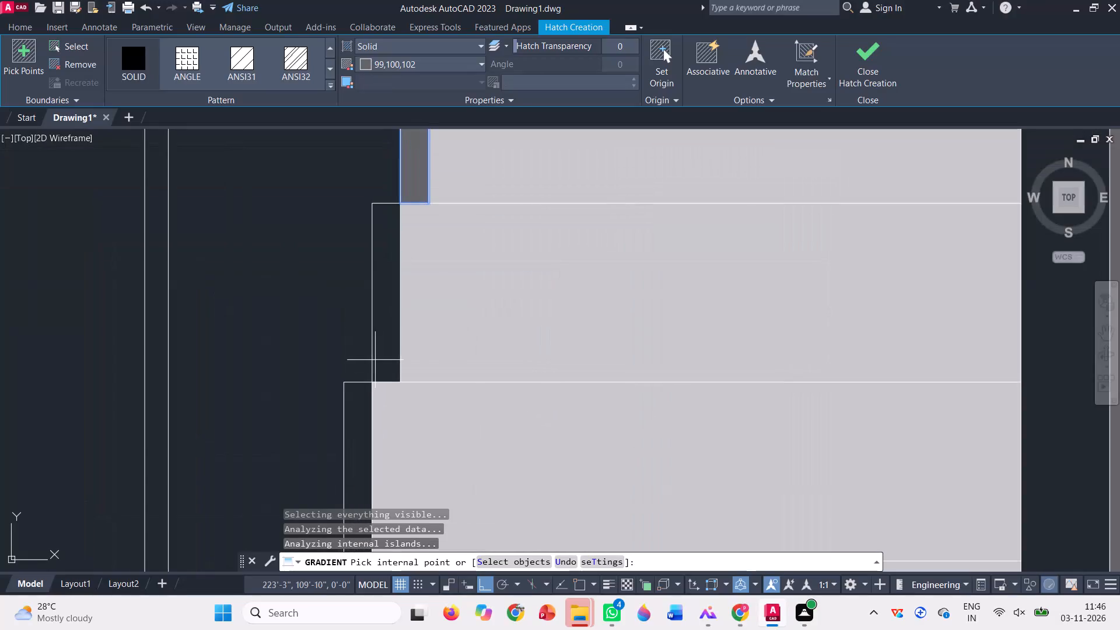
click(380, 318)
click(359, 448)
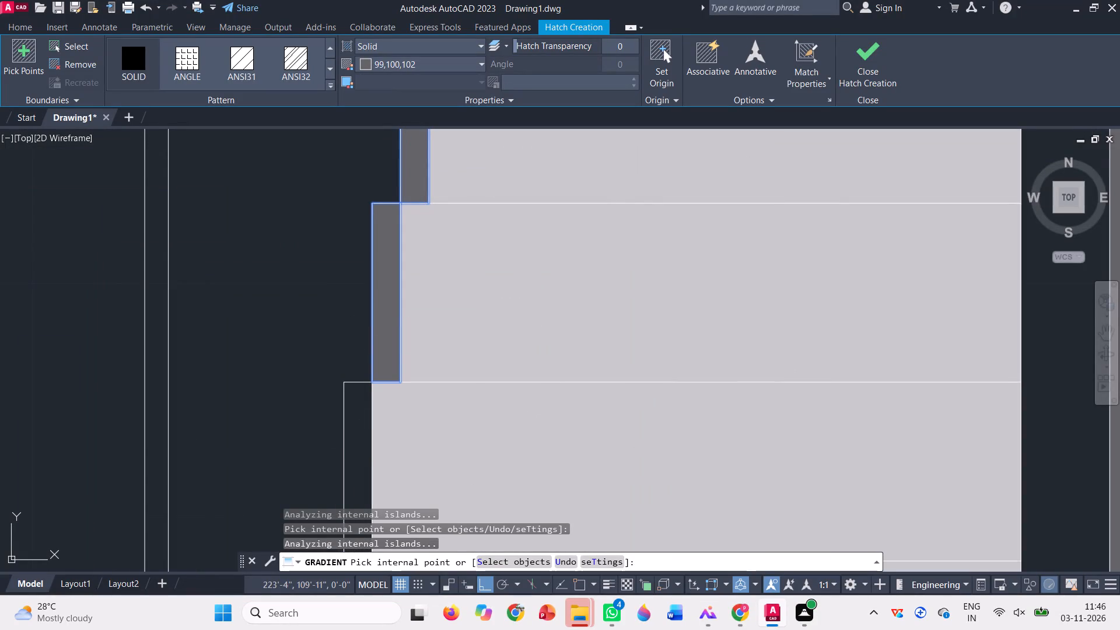
Fill the narrow side strips of the next five steps down the second-floor opening's tall flight with 99,100,102.
scroll(383, 315, down, 3)
scroll(367, 410, down, 3)
scroll(370, 459, up, 4)
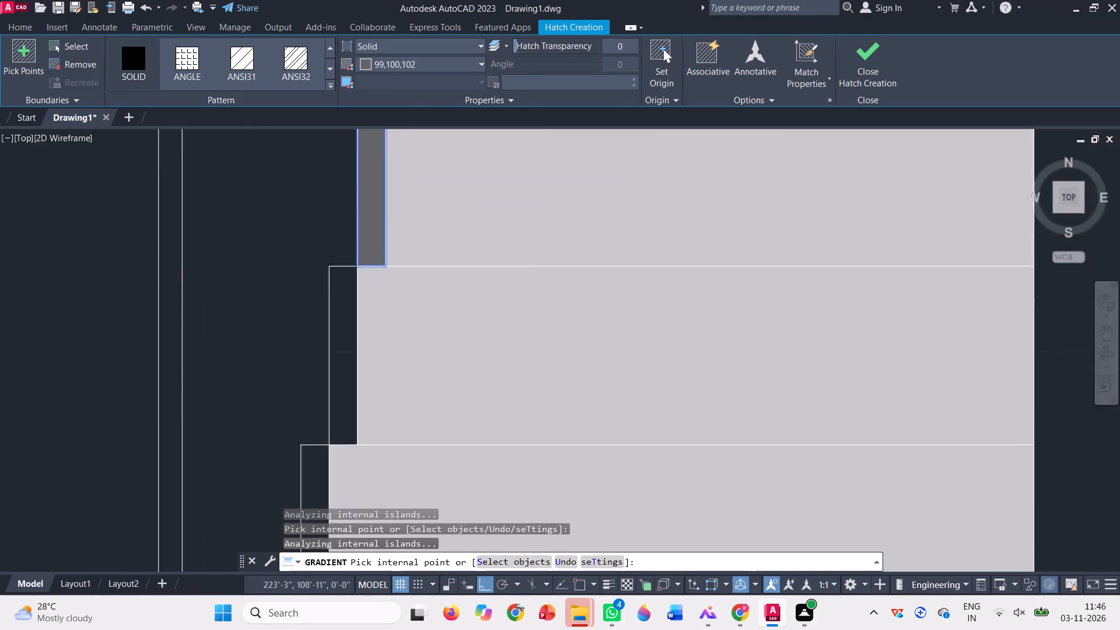
click(309, 311)
click(278, 470)
scroll(310, 349, down, 5)
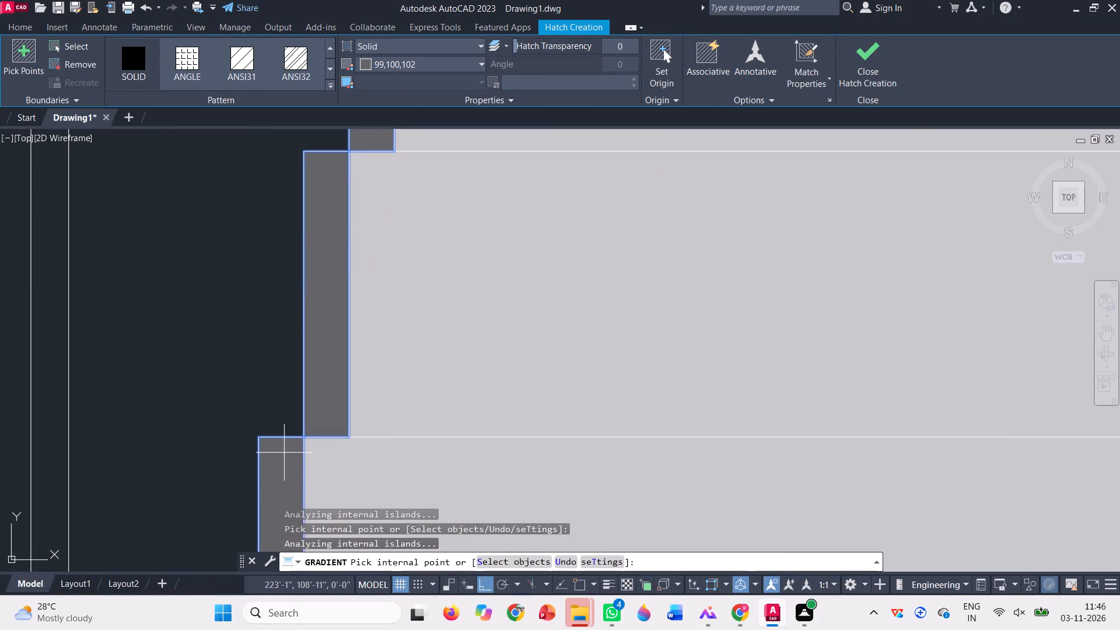
scroll(310, 348, down, 3)
scroll(330, 373, up, 3)
click(310, 190)
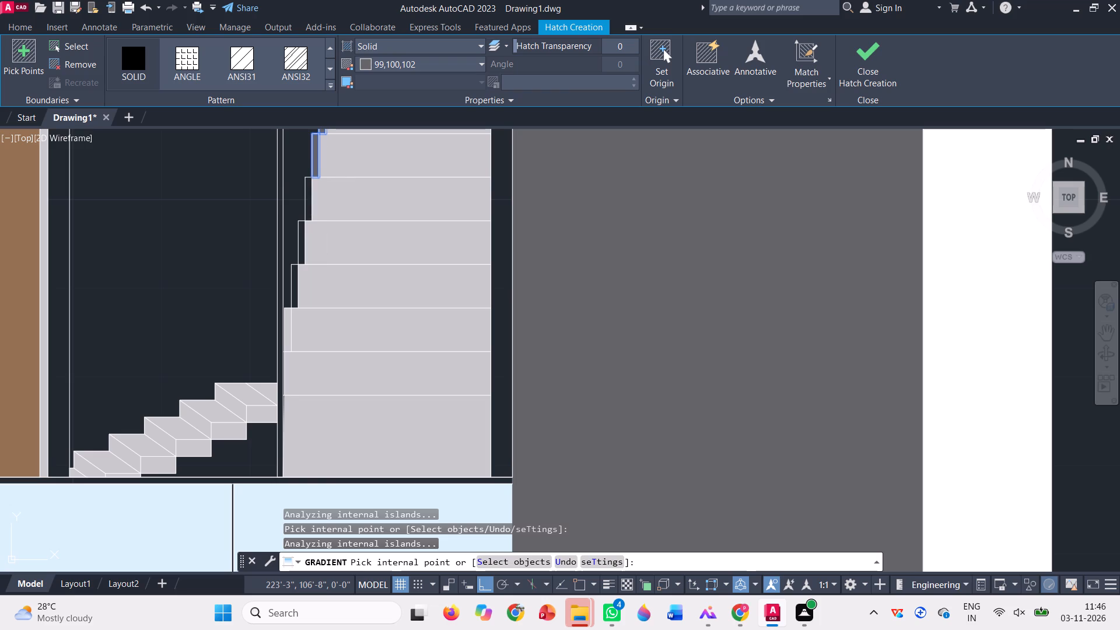
scroll(295, 257, up, 3)
click(310, 230)
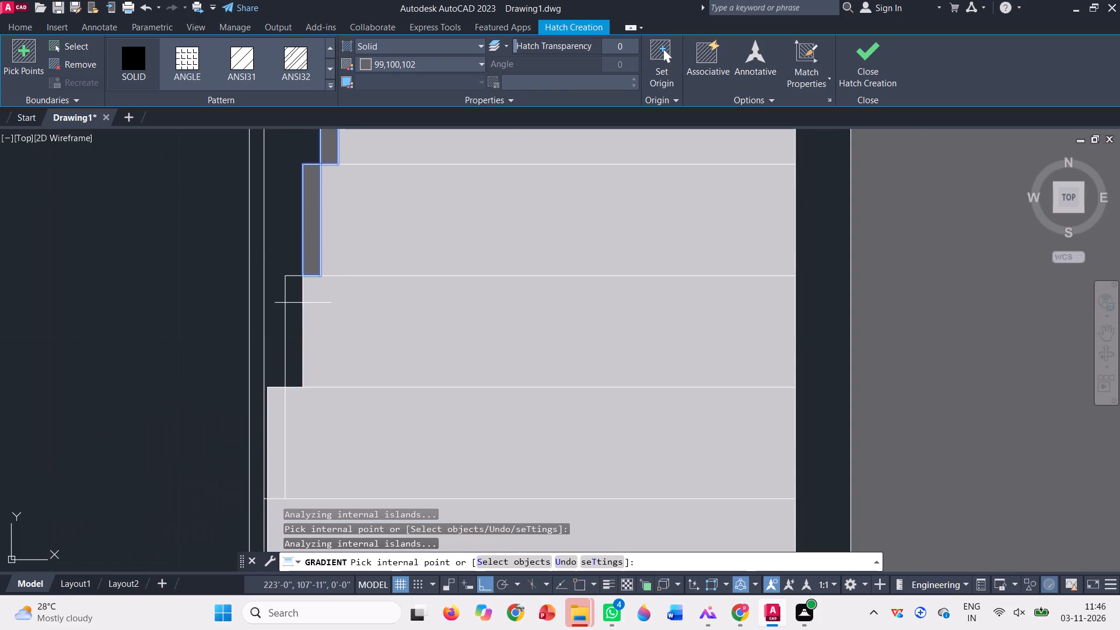
click(299, 339)
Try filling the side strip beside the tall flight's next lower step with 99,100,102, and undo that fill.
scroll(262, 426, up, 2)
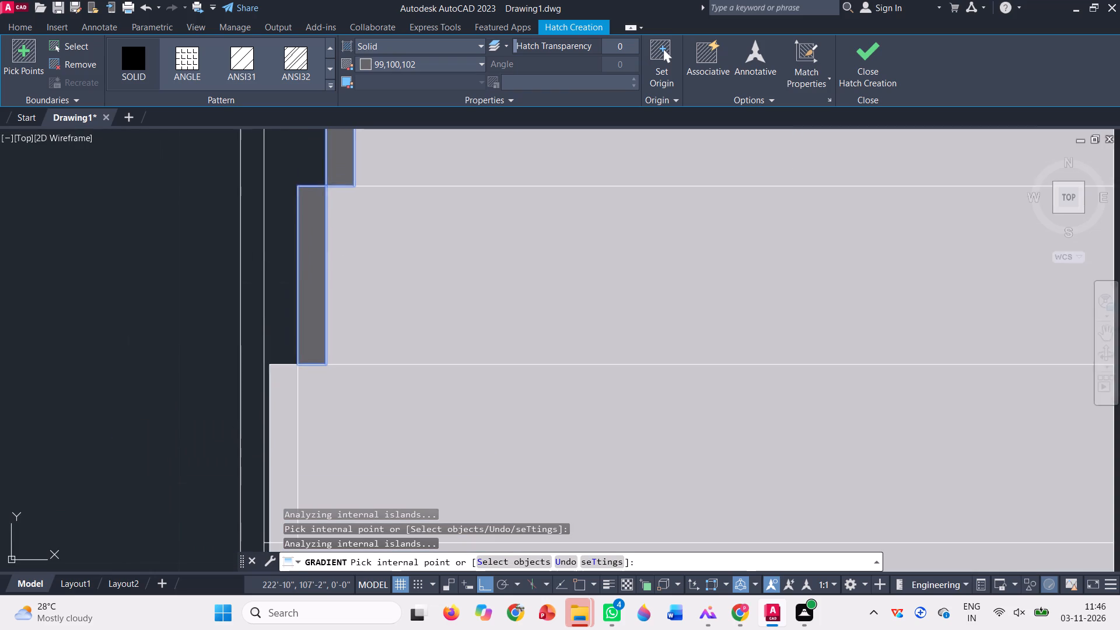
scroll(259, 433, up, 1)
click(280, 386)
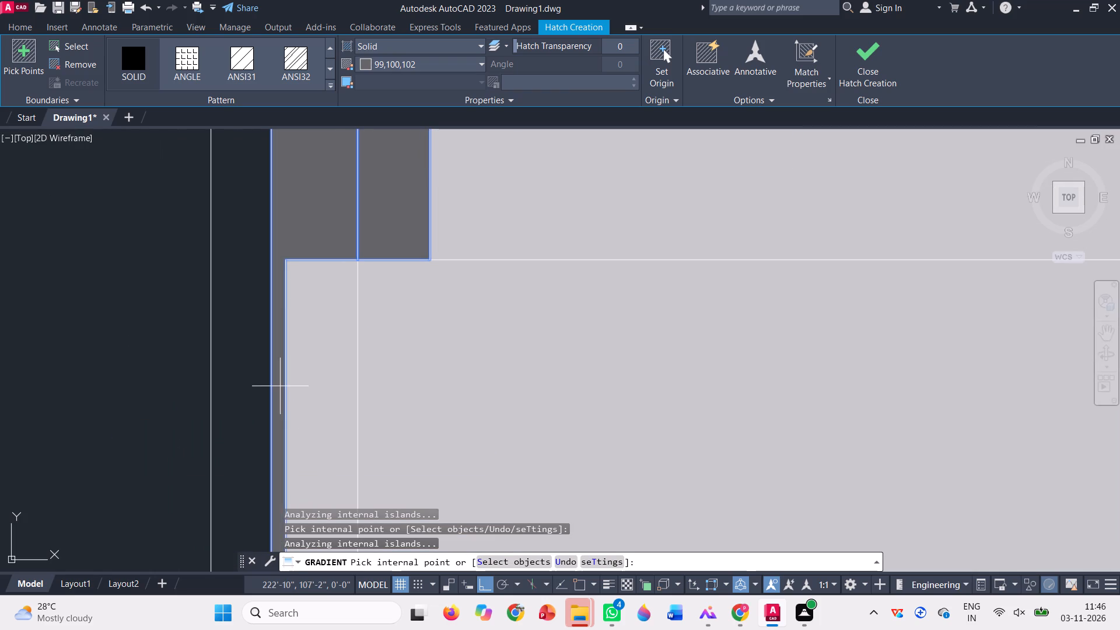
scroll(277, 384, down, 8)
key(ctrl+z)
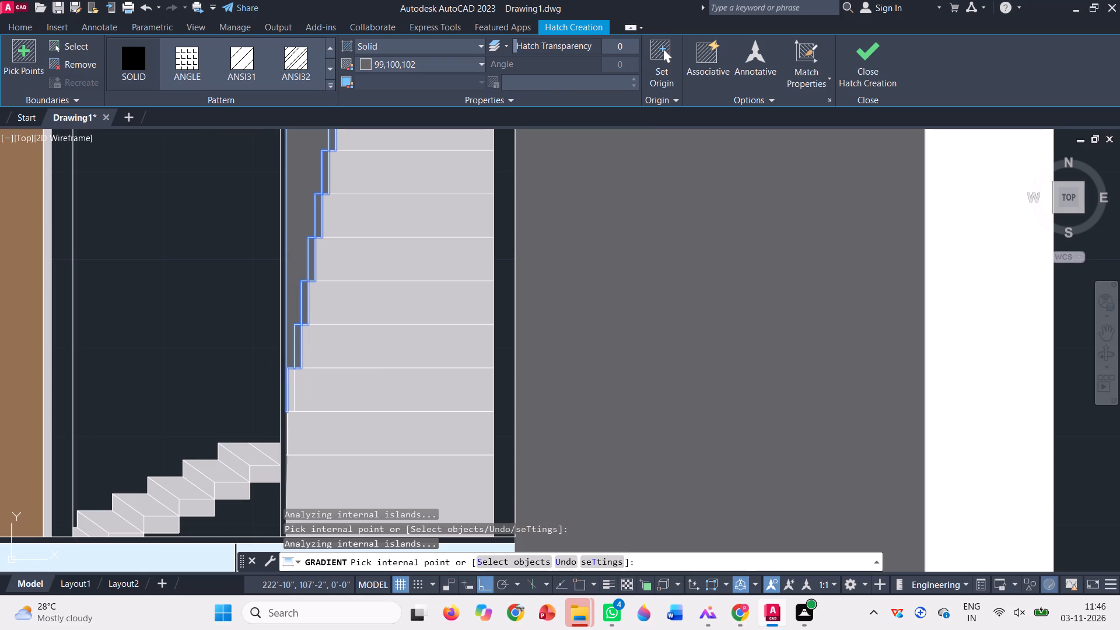
Fill the narrow side strips of the top four steps in the first-floor opening's tall flight with the 99,100,102 solid hatch.
scroll(359, 364, down, 5)
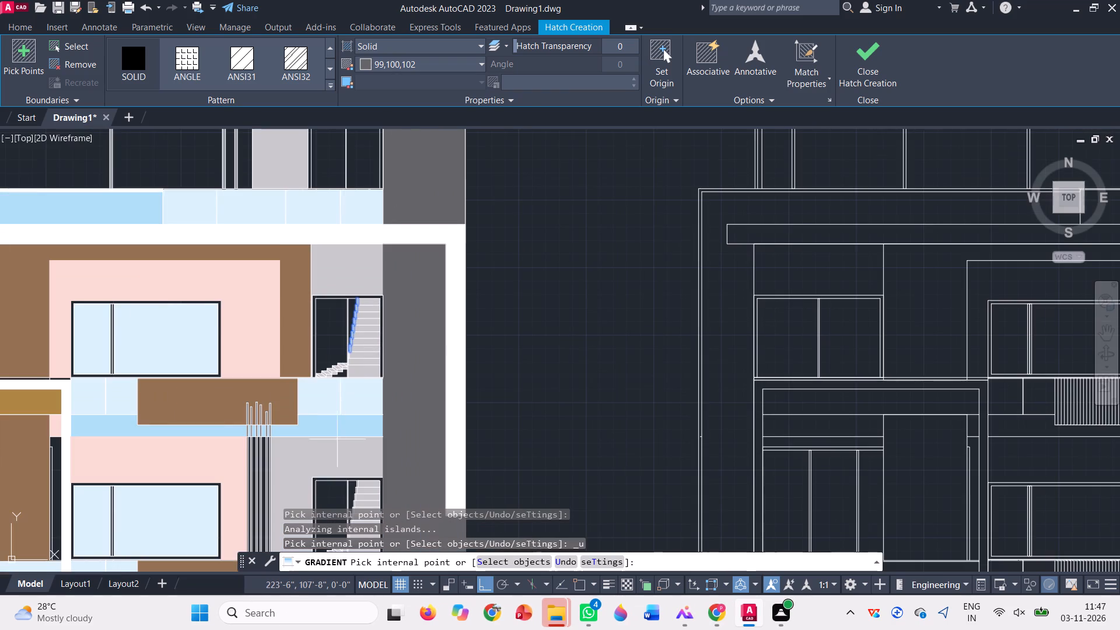
scroll(374, 373, down, 2)
scroll(367, 454, up, 4)
scroll(327, 381, up, 3)
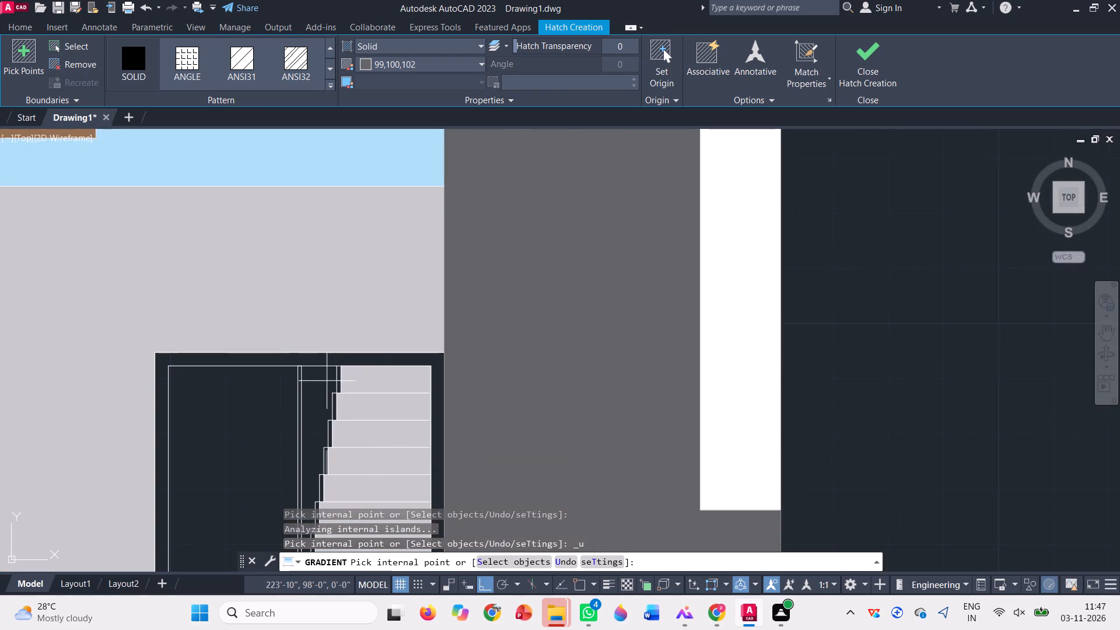
click(345, 377)
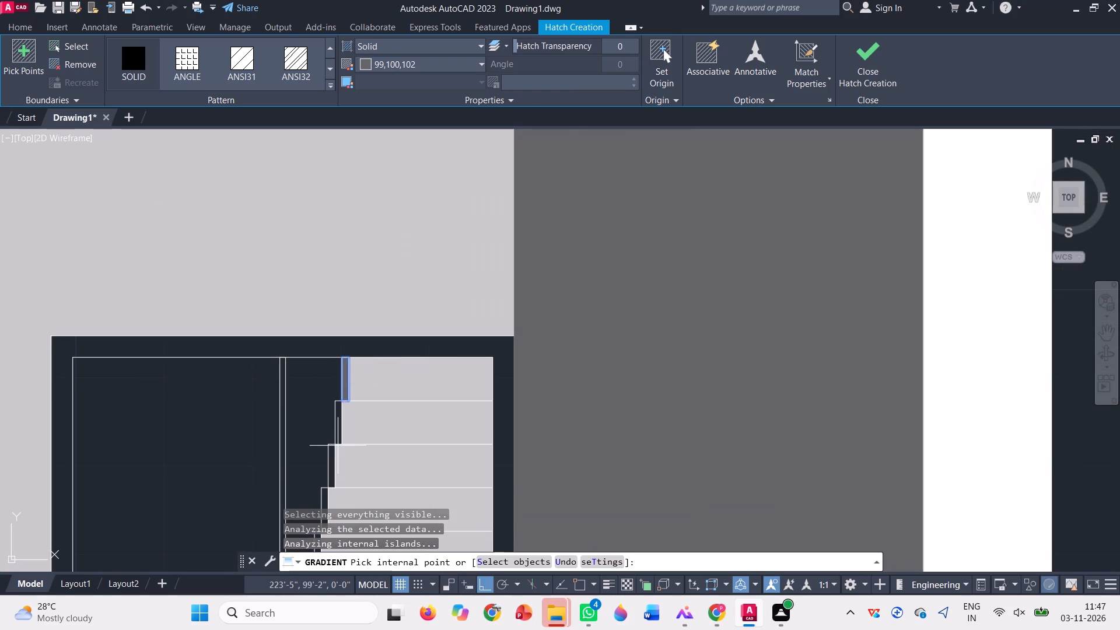
click(338, 419)
scroll(339, 326, down, 2)
scroll(339, 419, up, 2)
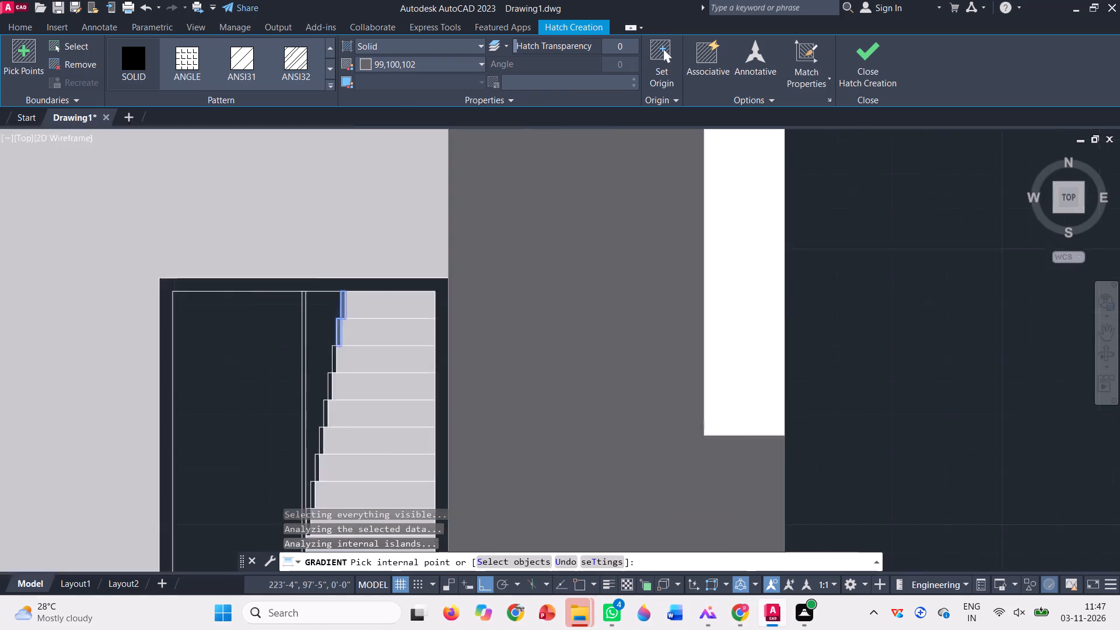
scroll(339, 419, up, 2)
scroll(331, 353, down, 2)
scroll(313, 267, up, 3)
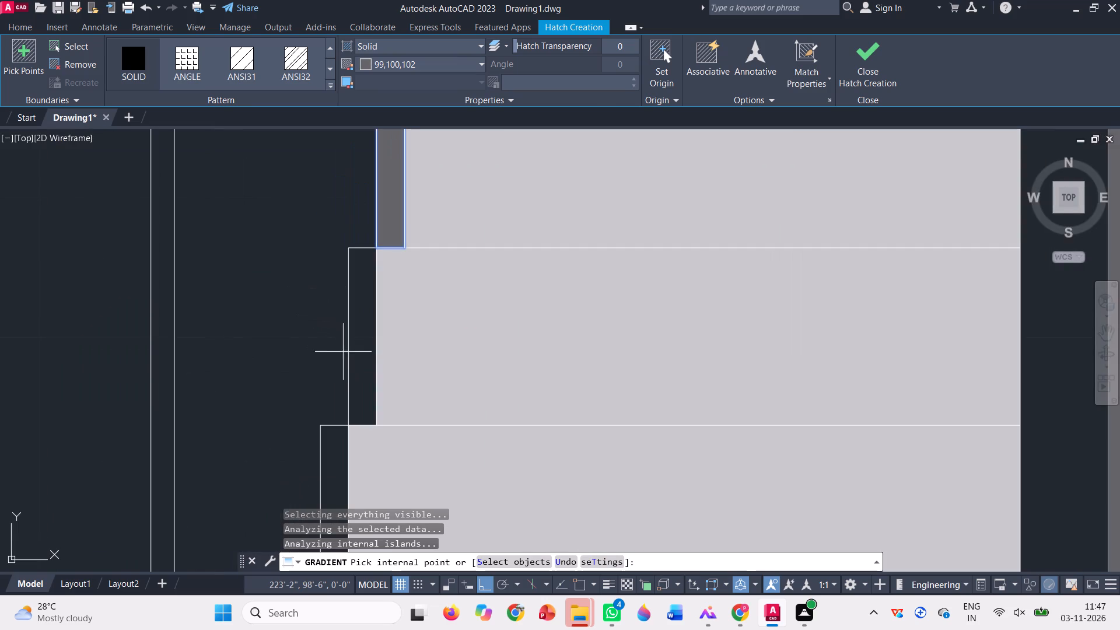
click(370, 359)
click(325, 462)
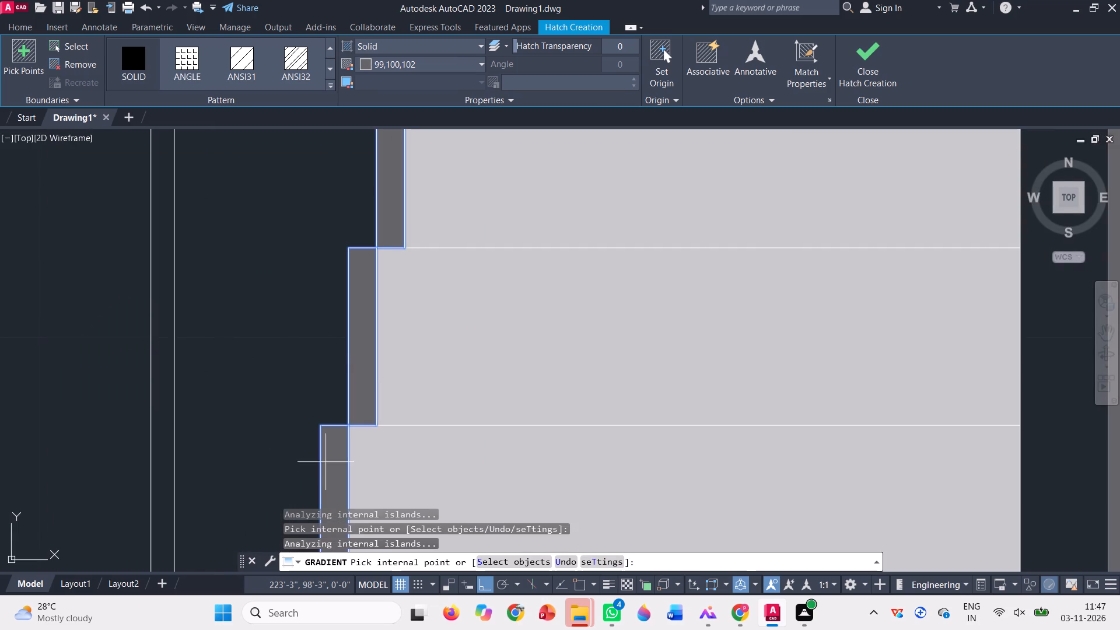
Fill the narrow side strip of the fifth step down in the first-floor opening's tall flight with 99,100,102.
scroll(328, 269, down, 4)
scroll(321, 339, down, 2)
scroll(315, 373, up, 4)
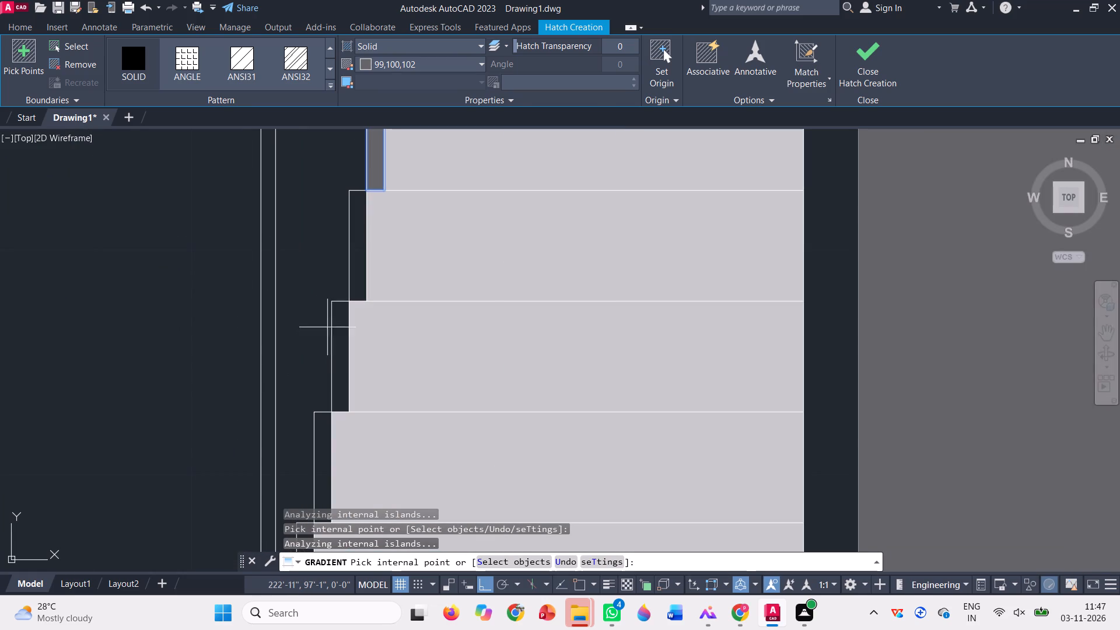
click(359, 250)
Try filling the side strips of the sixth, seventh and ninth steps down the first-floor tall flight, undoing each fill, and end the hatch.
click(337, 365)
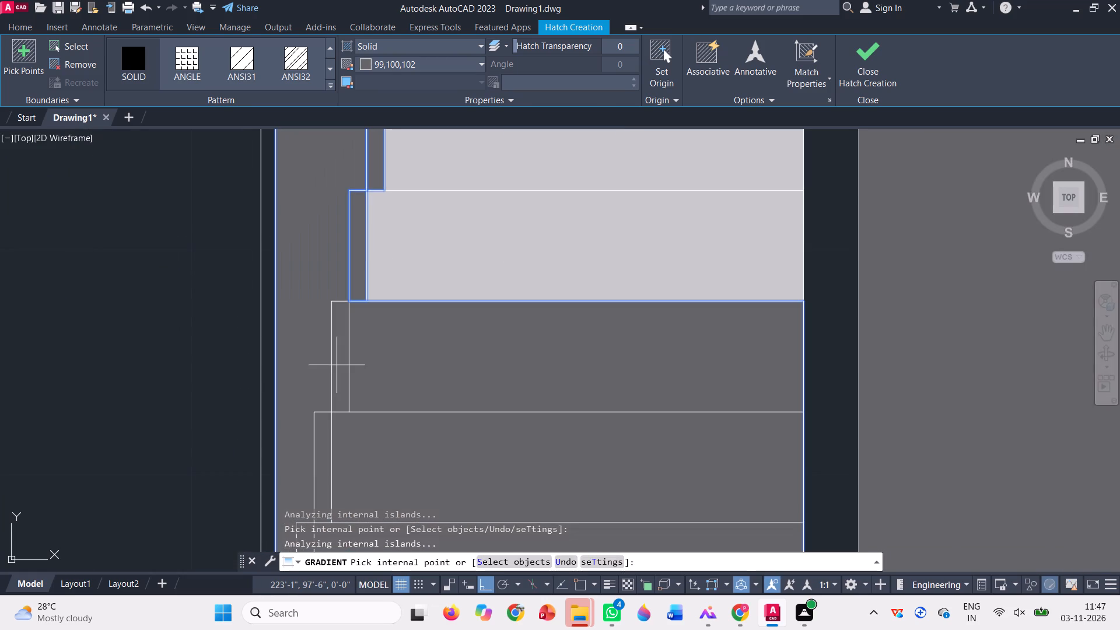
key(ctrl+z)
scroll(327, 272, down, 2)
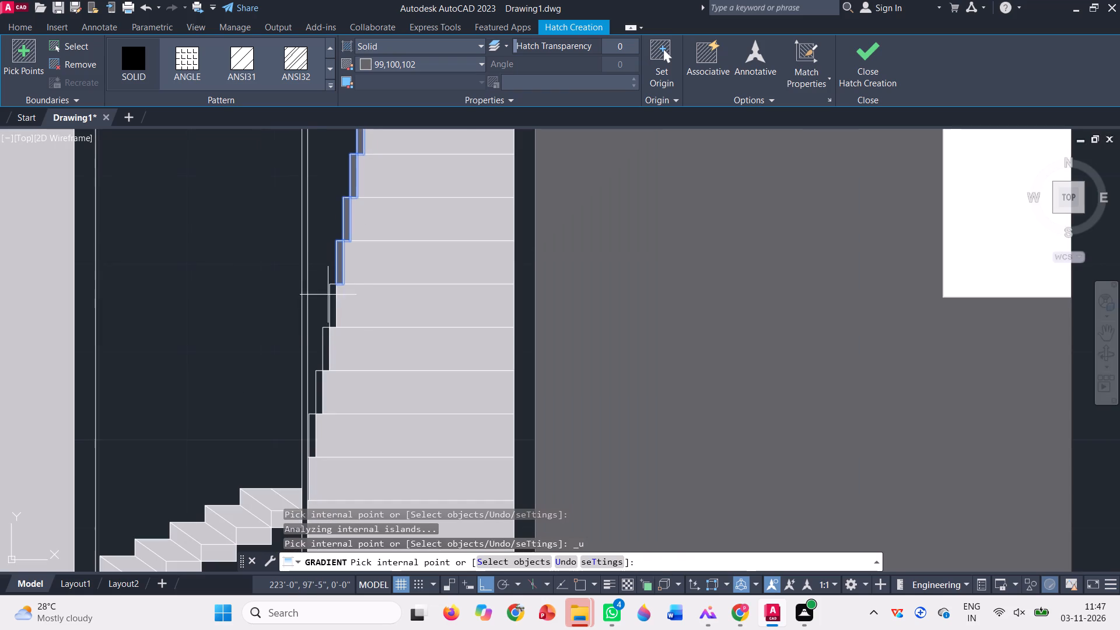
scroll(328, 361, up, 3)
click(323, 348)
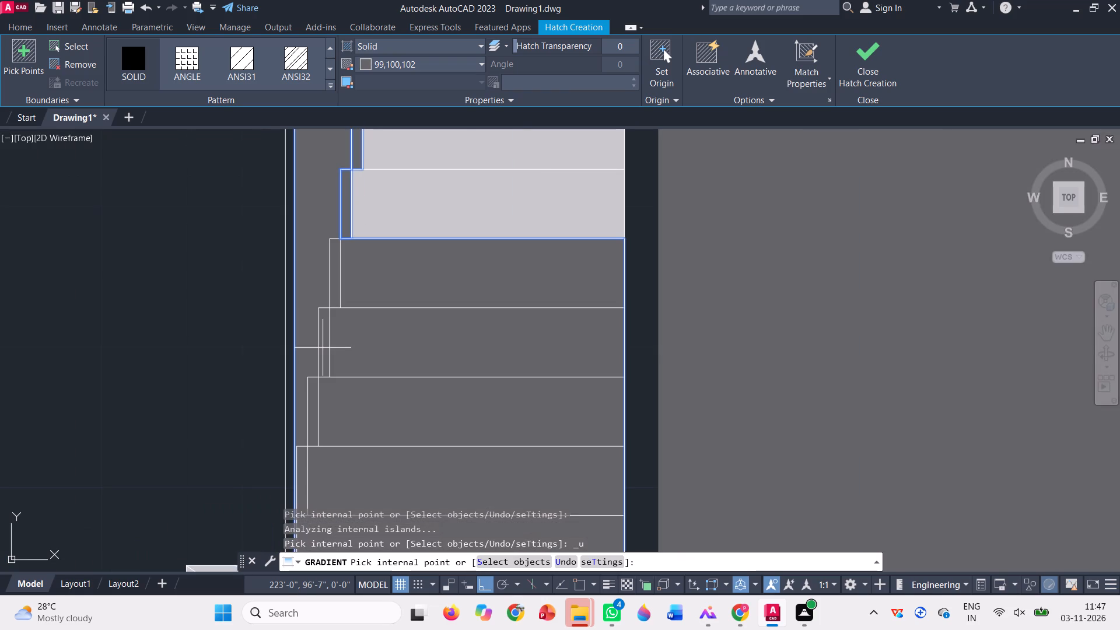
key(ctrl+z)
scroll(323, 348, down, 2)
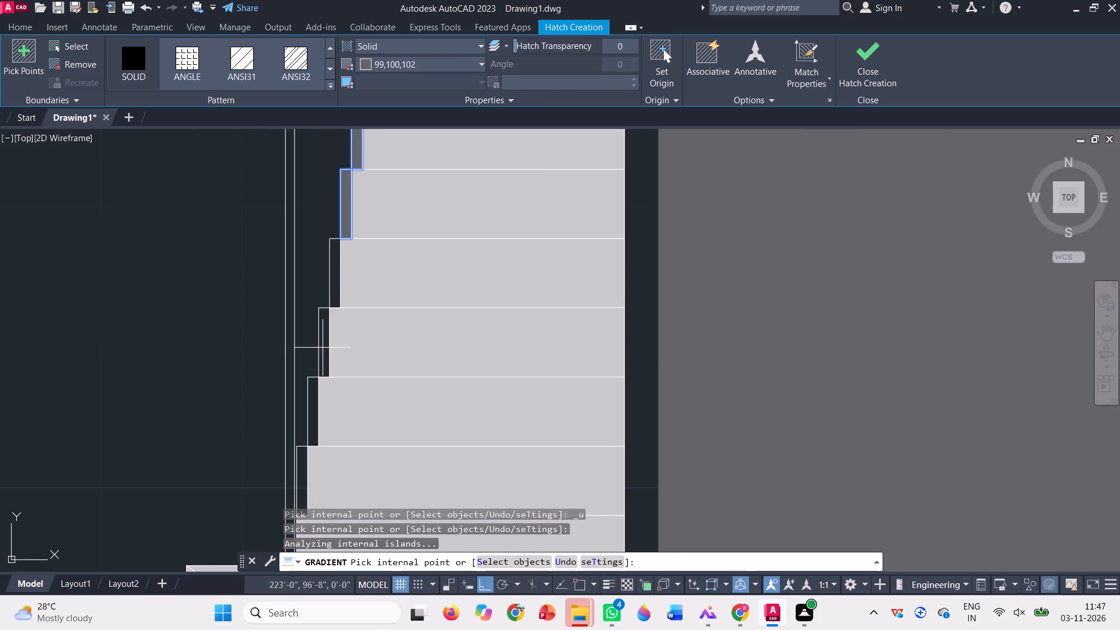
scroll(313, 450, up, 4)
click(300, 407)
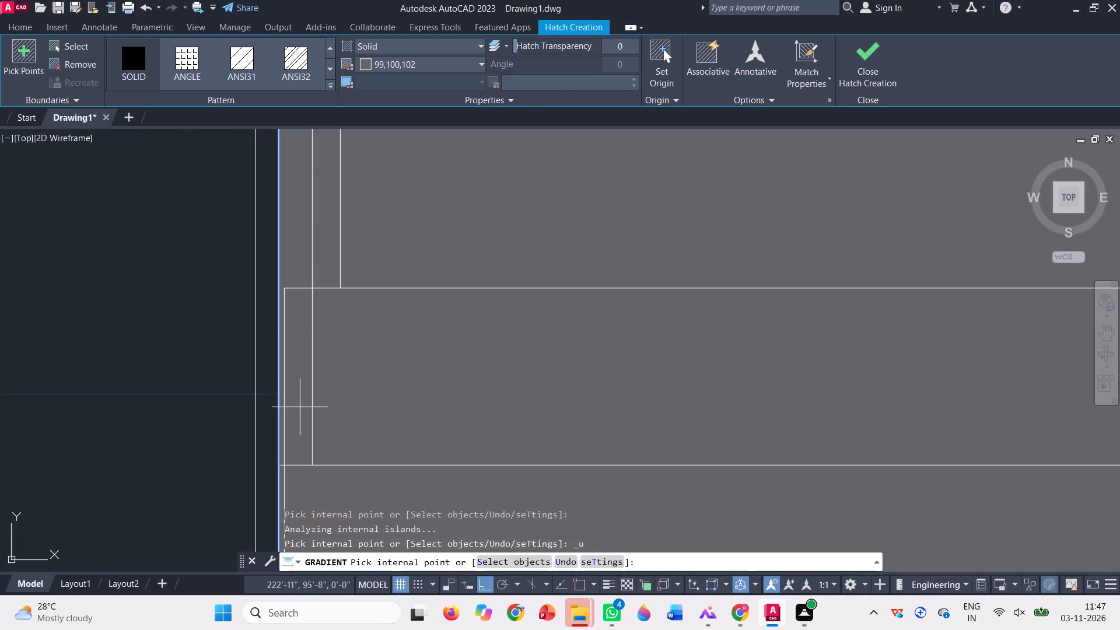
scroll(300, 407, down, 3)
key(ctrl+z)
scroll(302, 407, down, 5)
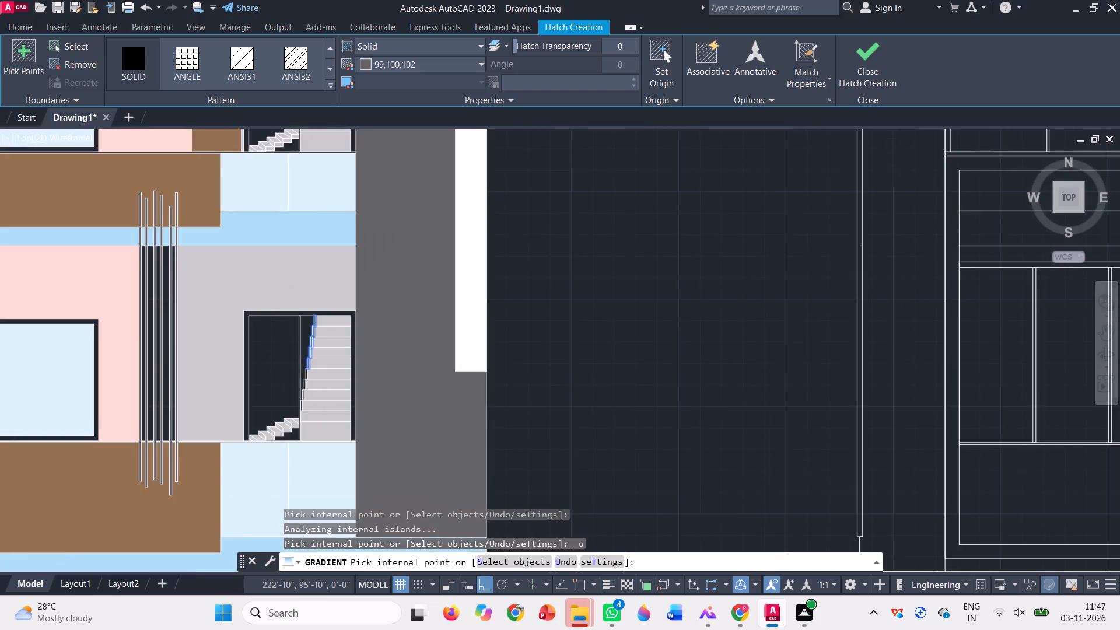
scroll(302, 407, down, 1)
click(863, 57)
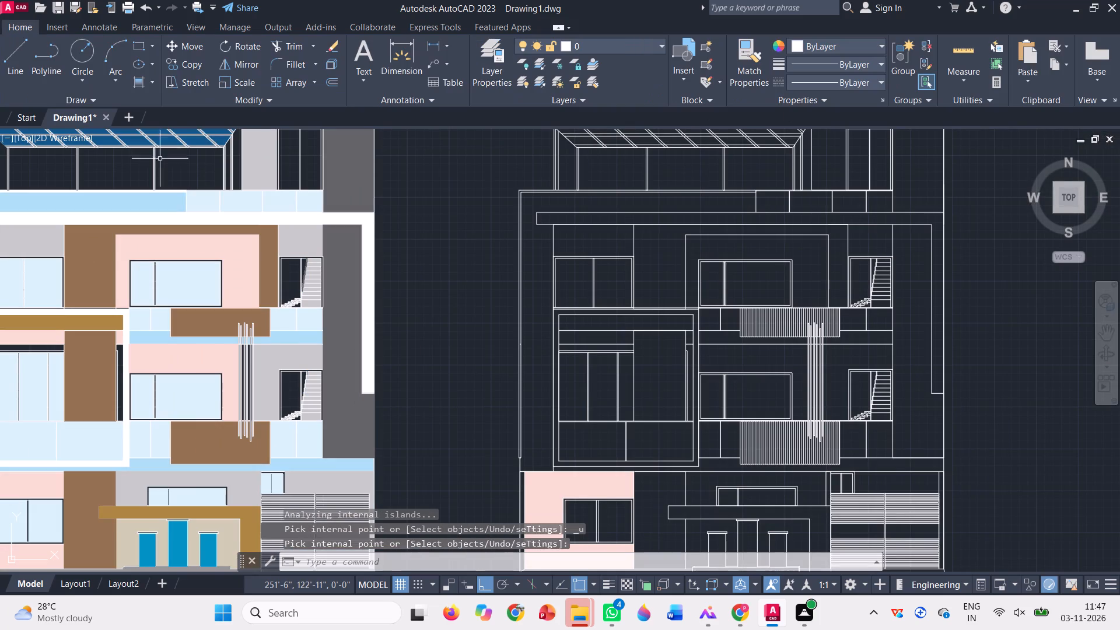
Start a new solid hatch coloured 99,100,102 and fill the side strip of the sixth step down the first-floor tall flight.
click(135, 78)
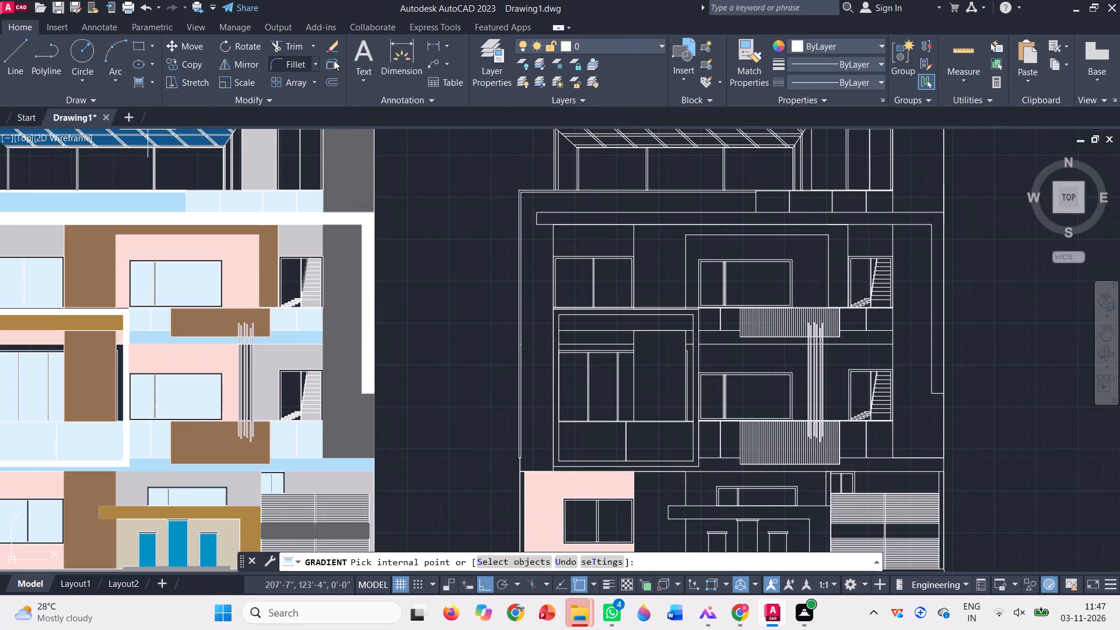
click(394, 48)
click(374, 62)
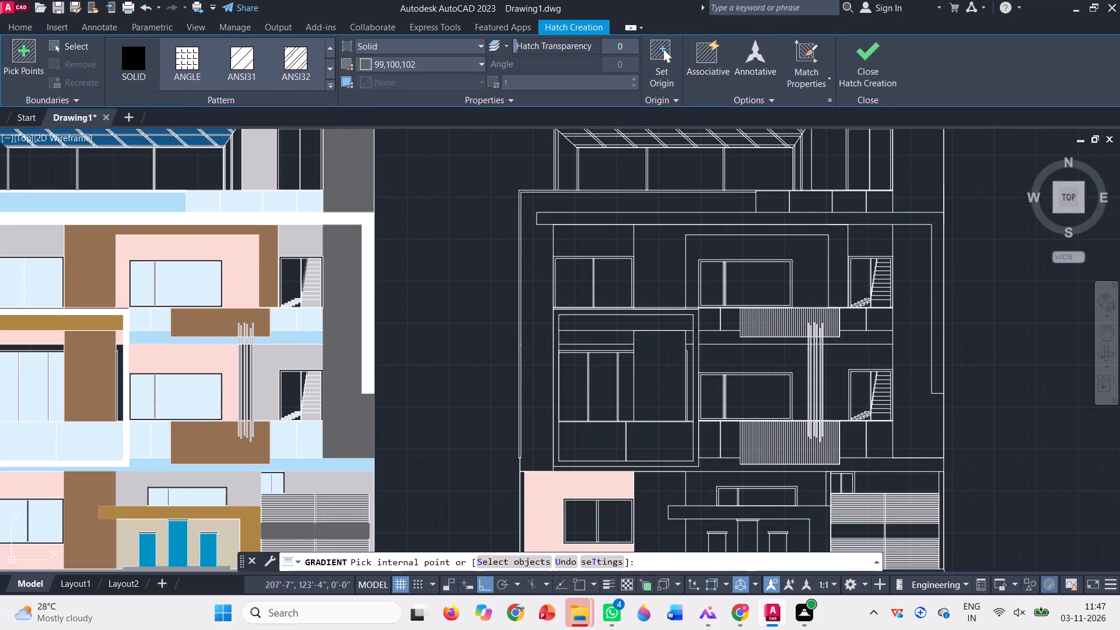
scroll(300, 365, up, 3)
scroll(316, 457, up, 5)
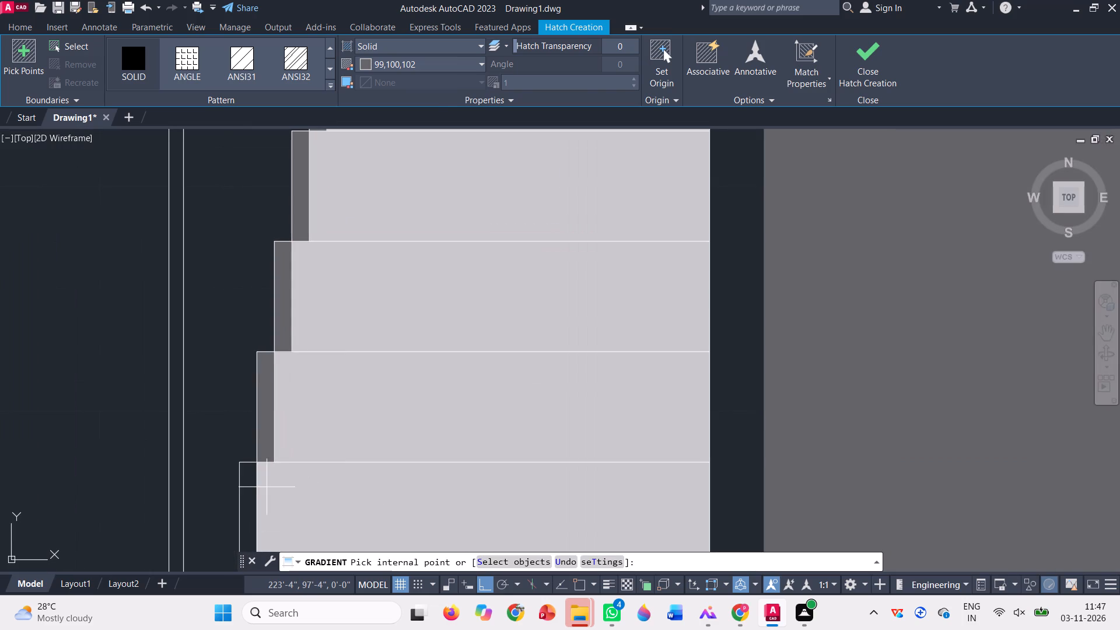
click(246, 485)
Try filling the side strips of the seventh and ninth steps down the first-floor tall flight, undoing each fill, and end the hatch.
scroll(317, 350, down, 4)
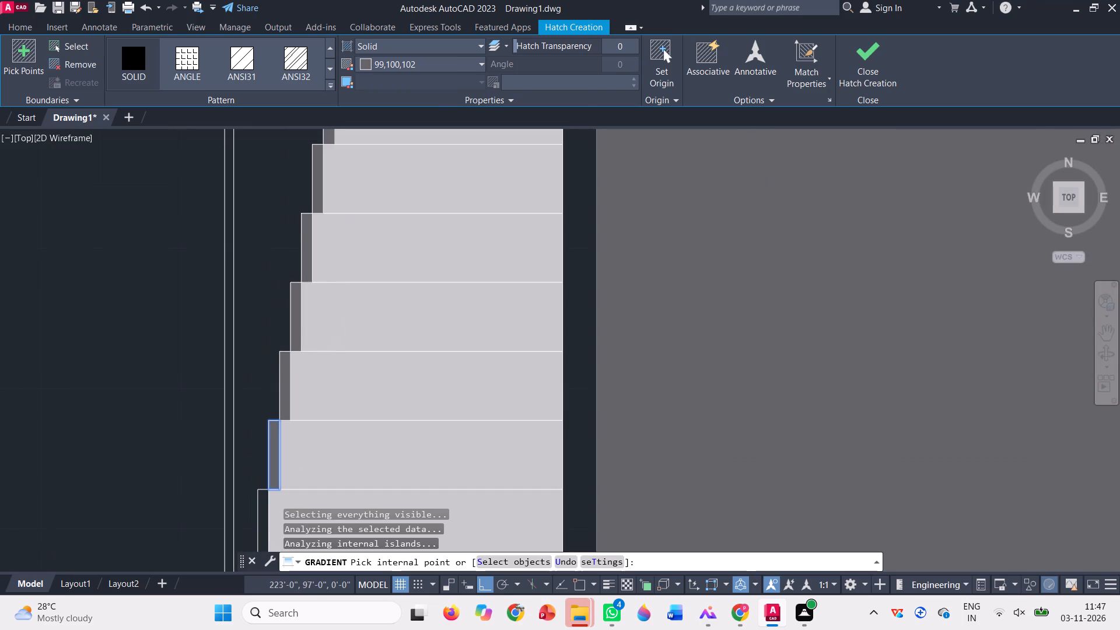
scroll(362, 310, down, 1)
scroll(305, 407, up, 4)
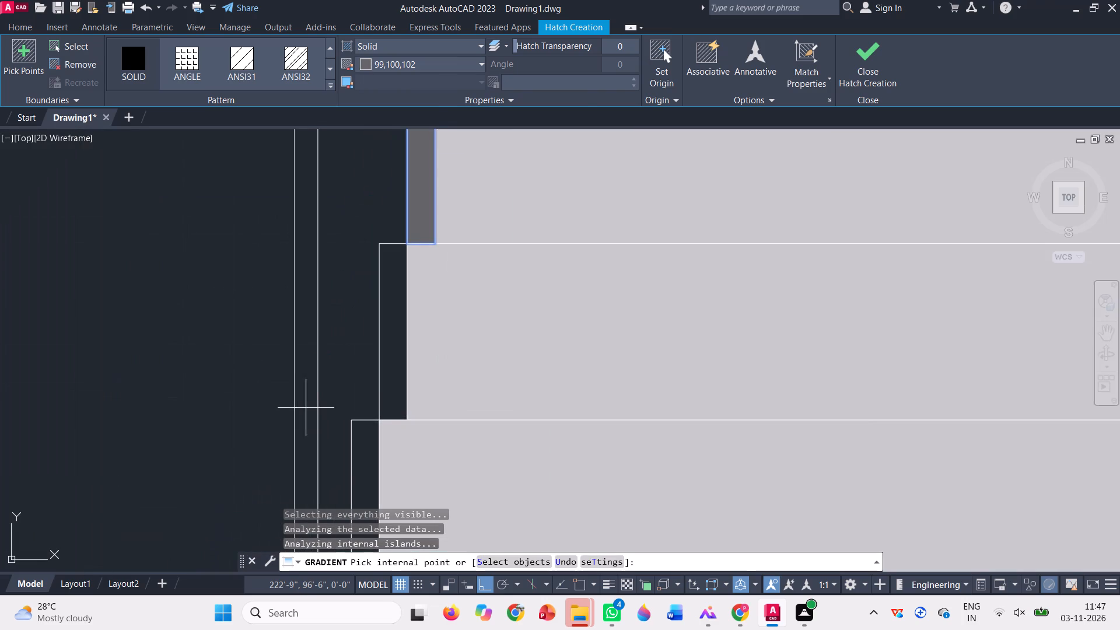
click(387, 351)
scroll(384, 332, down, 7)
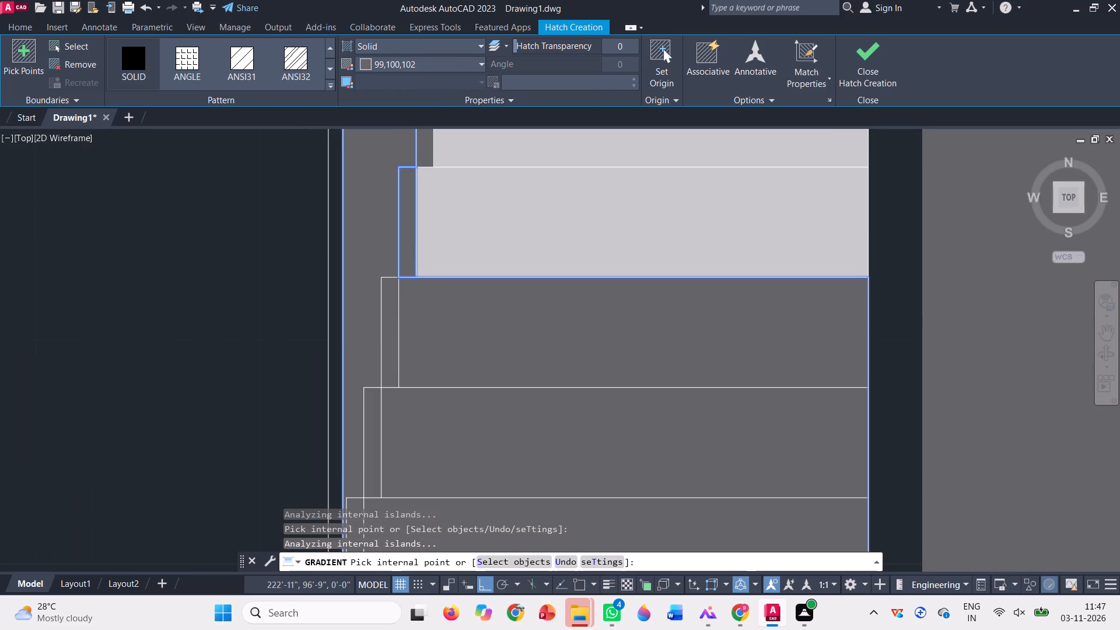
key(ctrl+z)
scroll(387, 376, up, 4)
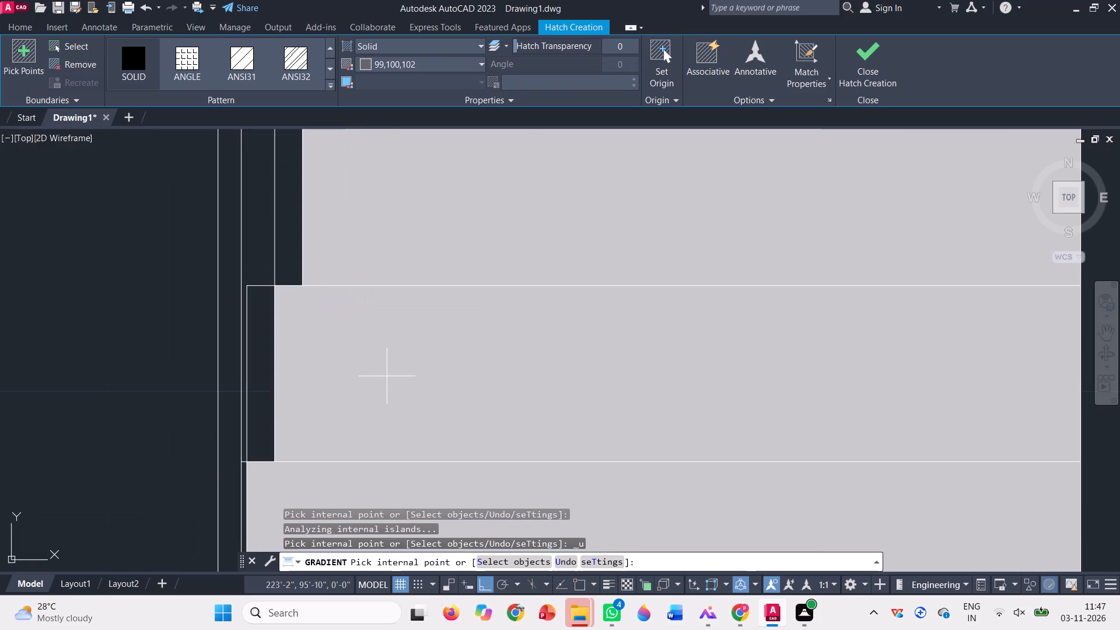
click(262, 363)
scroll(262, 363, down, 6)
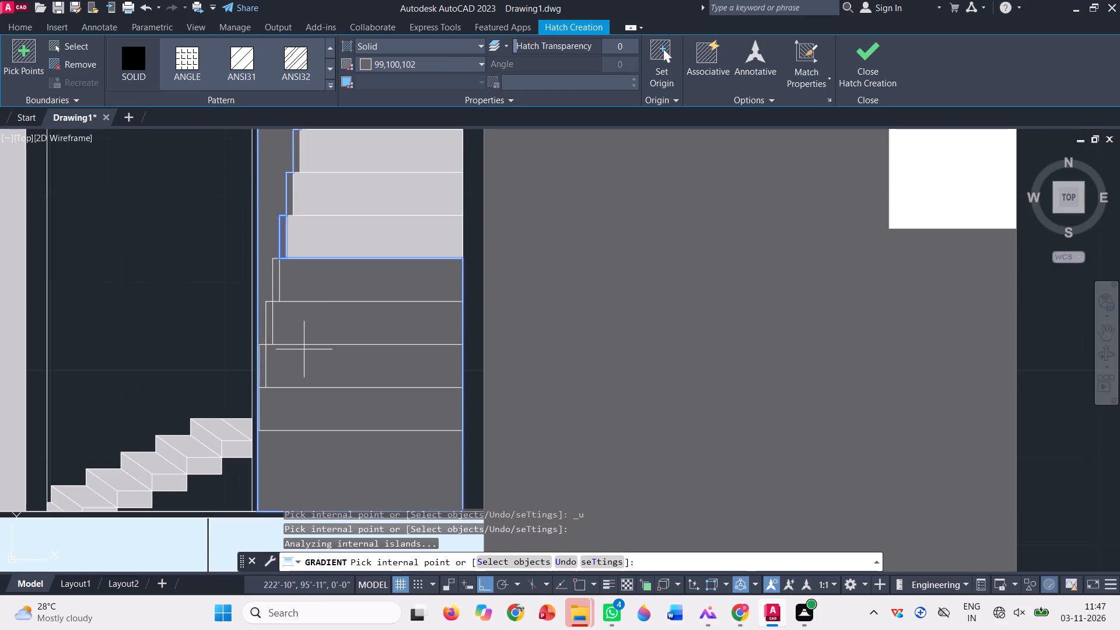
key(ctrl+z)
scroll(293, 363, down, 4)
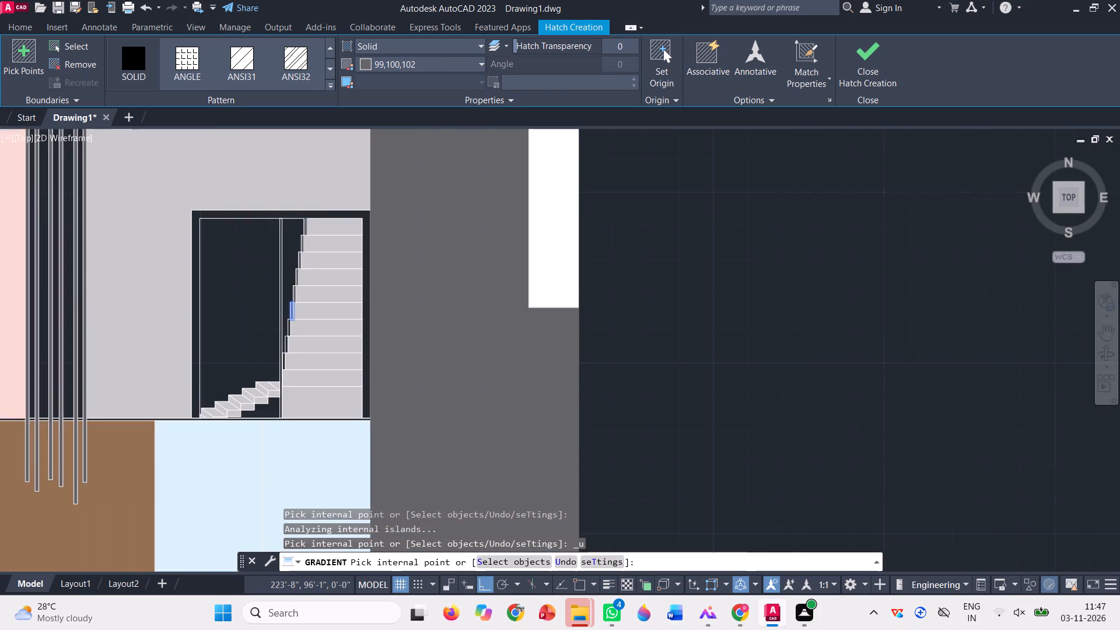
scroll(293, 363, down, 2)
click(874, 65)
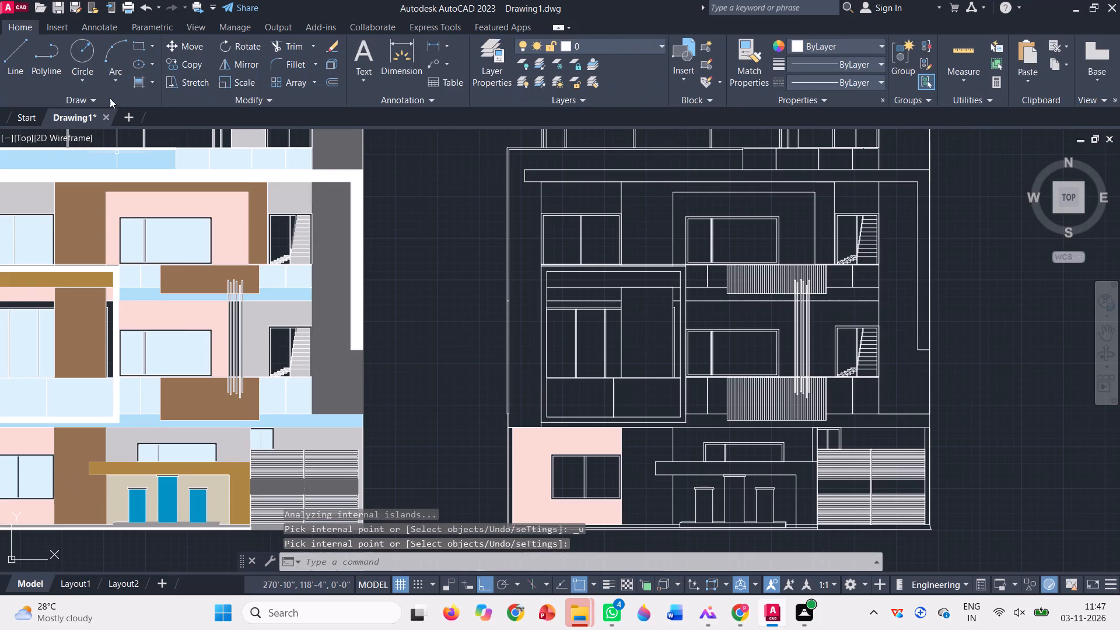
With a new 99,100,102 solid hatch, fill the side strips of the ninth, eighth and seventh steps in the first-floor tall flight, working upward.
click(139, 77)
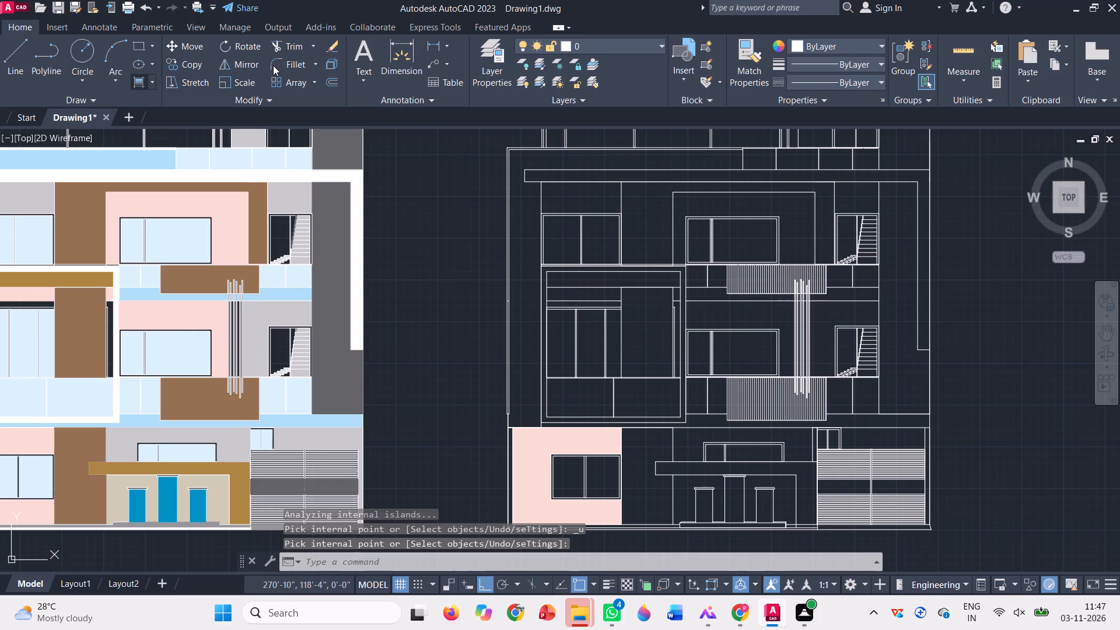
click(381, 47)
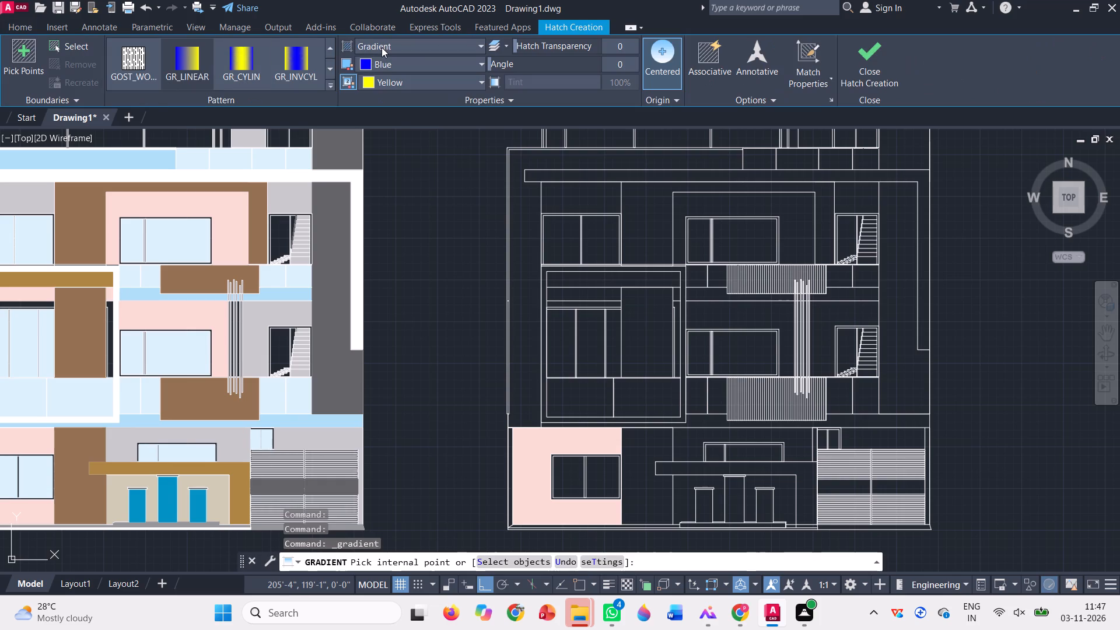
click(376, 60)
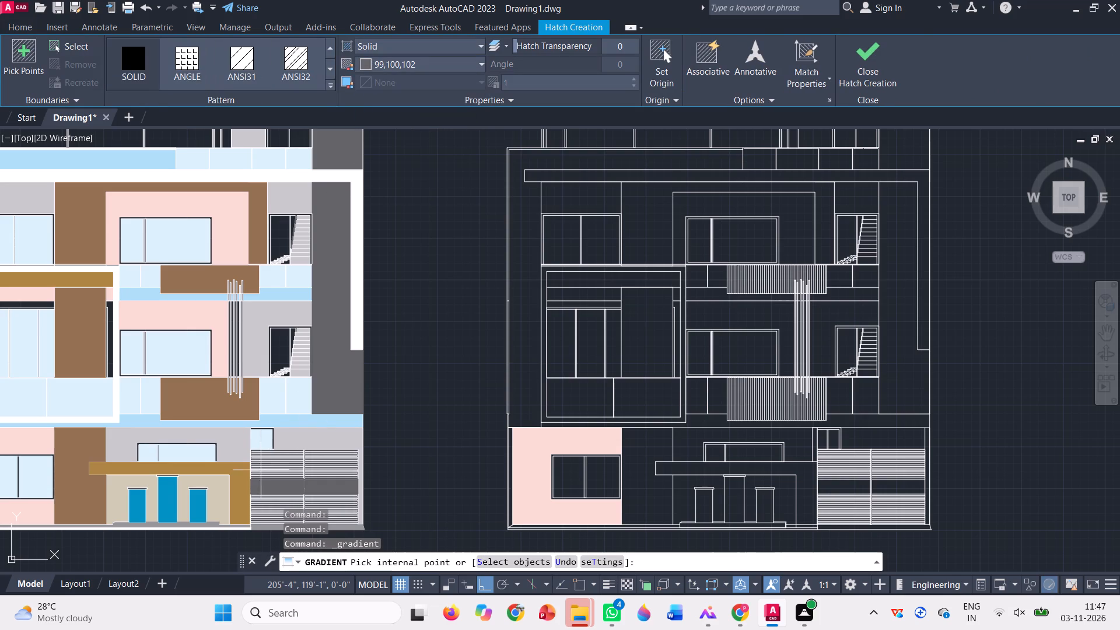
scroll(275, 387, up, 3)
scroll(338, 305, up, 4)
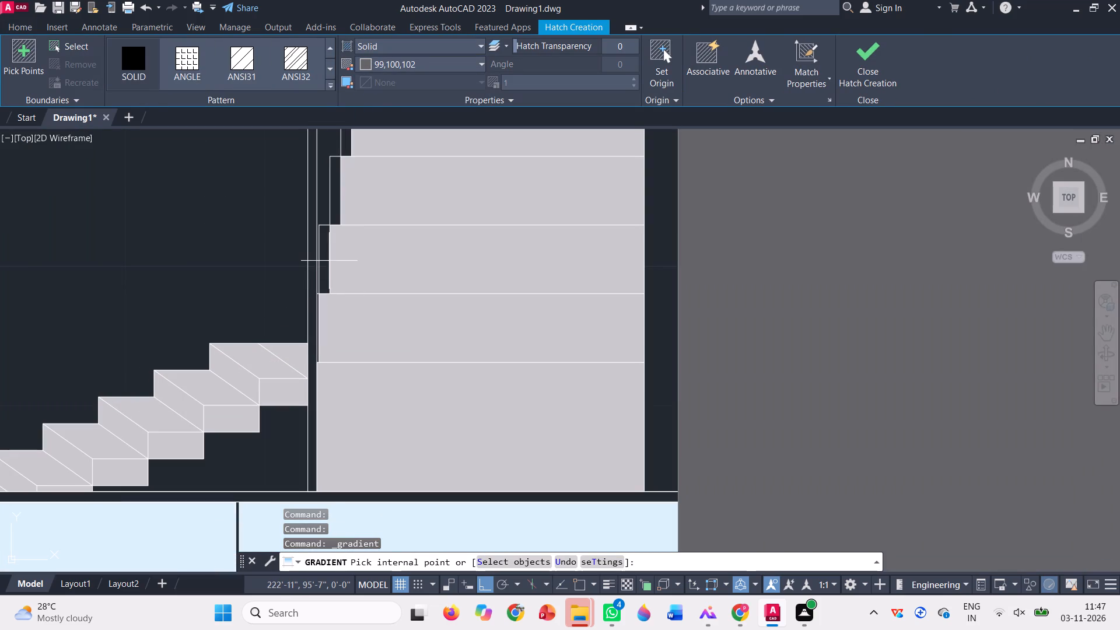
click(327, 259)
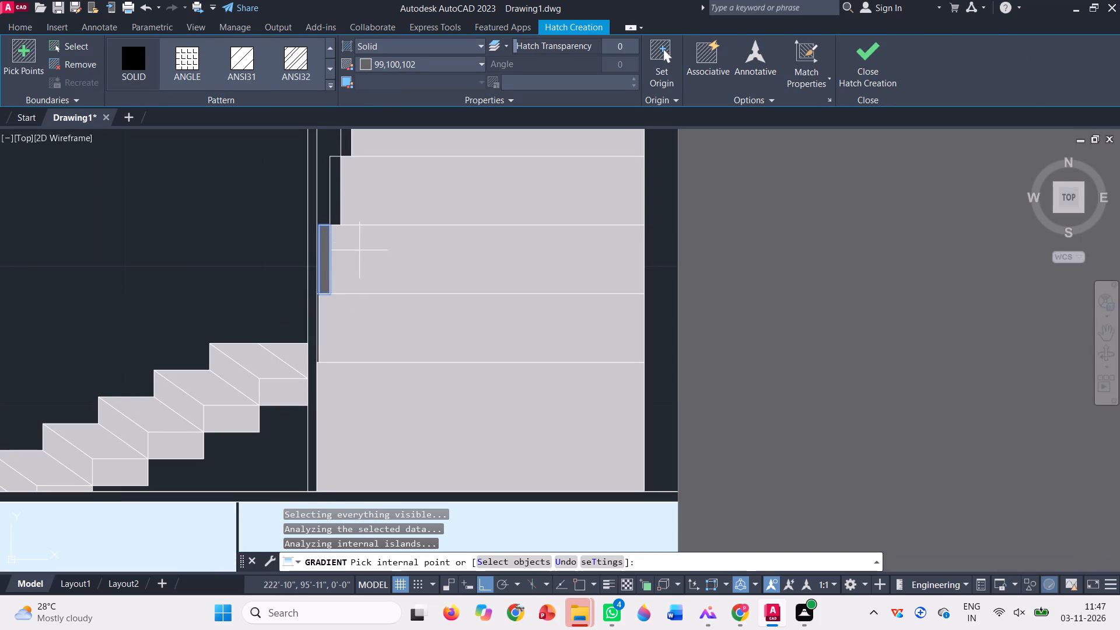
click(337, 181)
scroll(350, 248, down, 2)
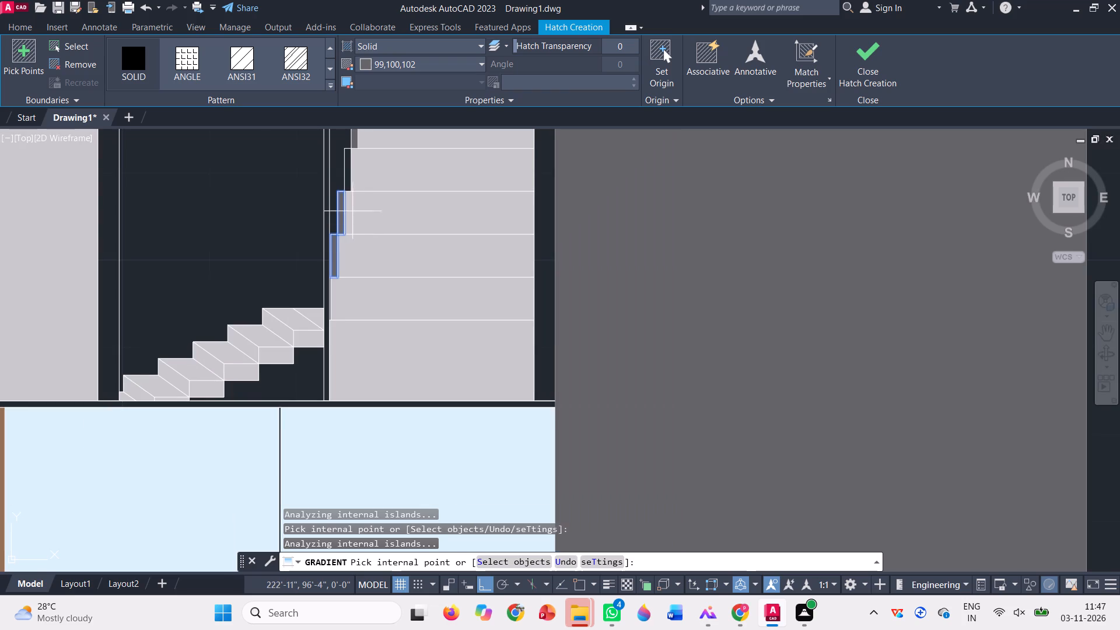
click(347, 167)
scroll(346, 266, down, 4)
scroll(359, 311, down, 4)
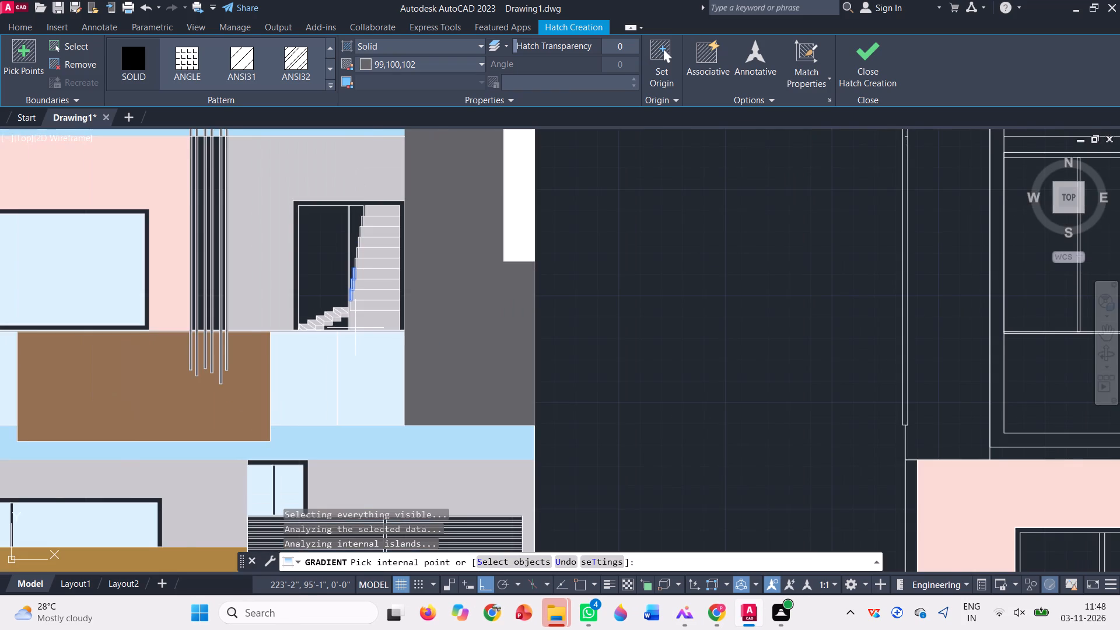
click(860, 61)
With a new solid hatch coloured 249,218,210, fill the five gaps between the vertical bars on the first-floor wall.
scroll(386, 337, down, 2)
scroll(374, 319, up, 8)
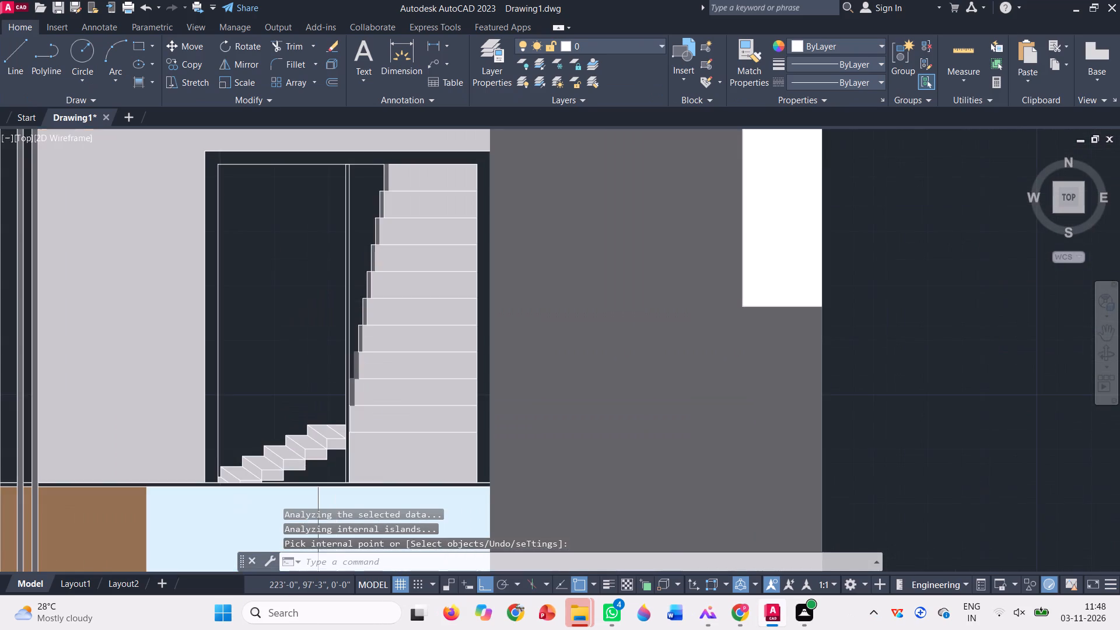
scroll(358, 332, down, 7)
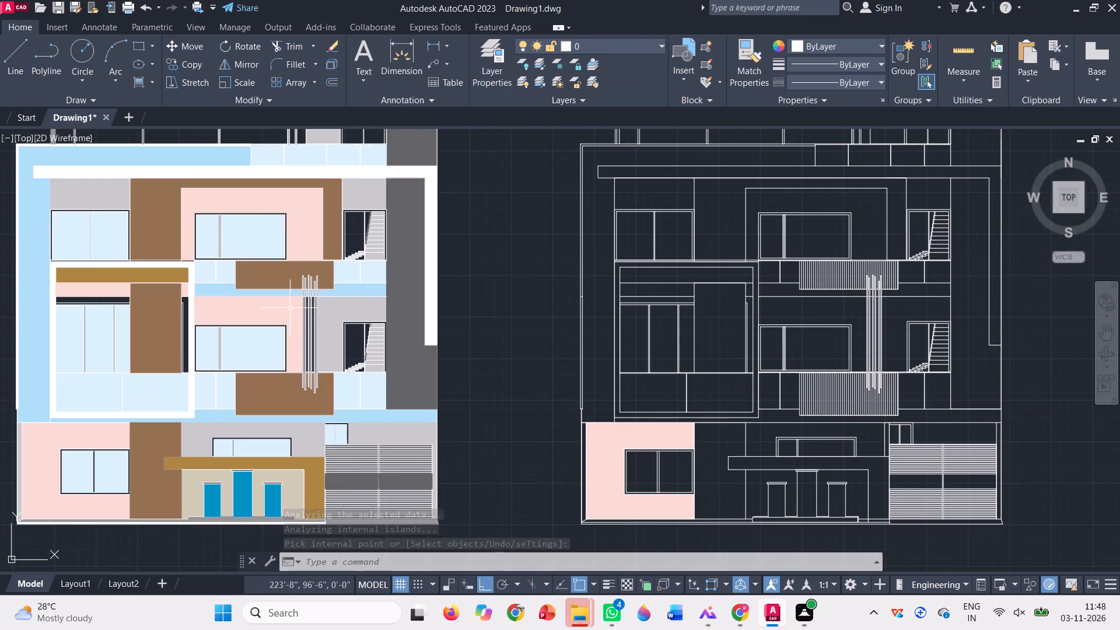
click(141, 82)
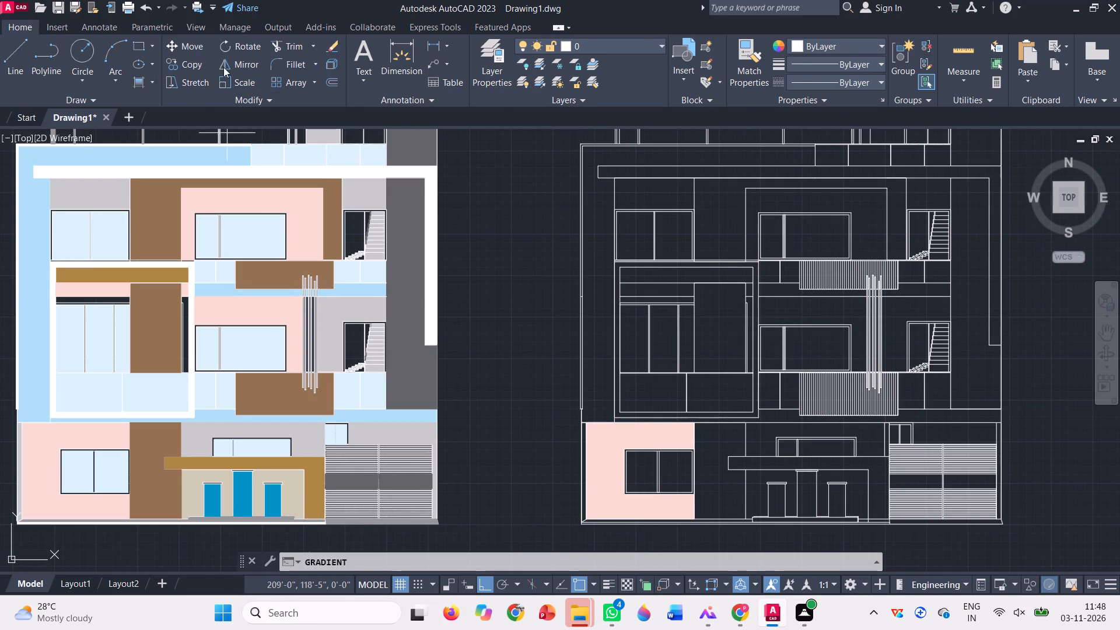
click(429, 42)
click(383, 58)
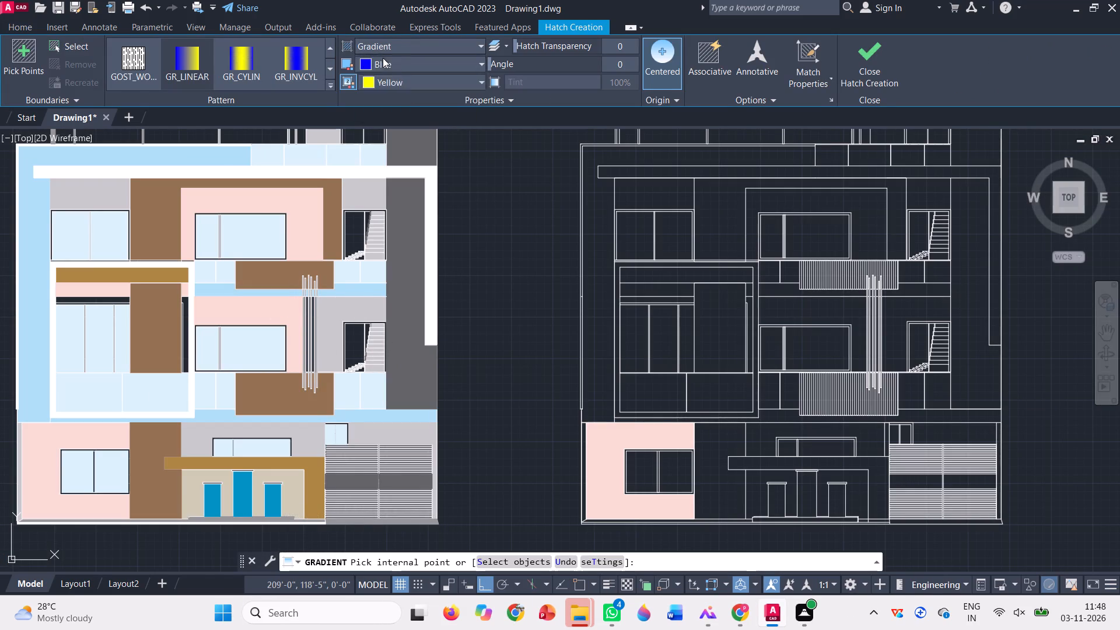
click(394, 65)
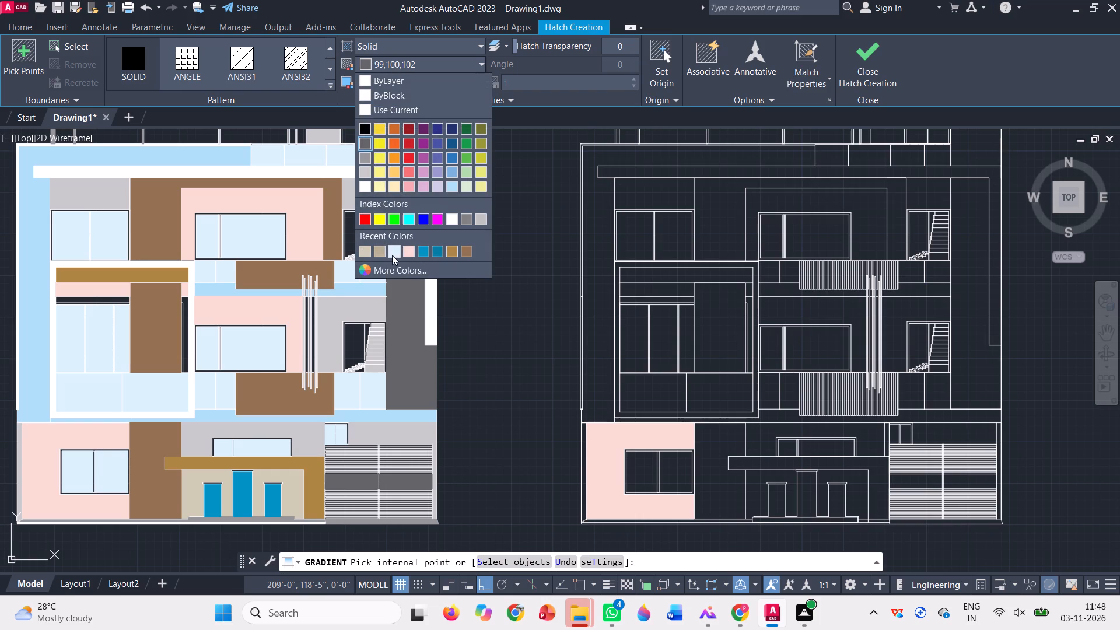
click(410, 253)
scroll(309, 321, up, 4)
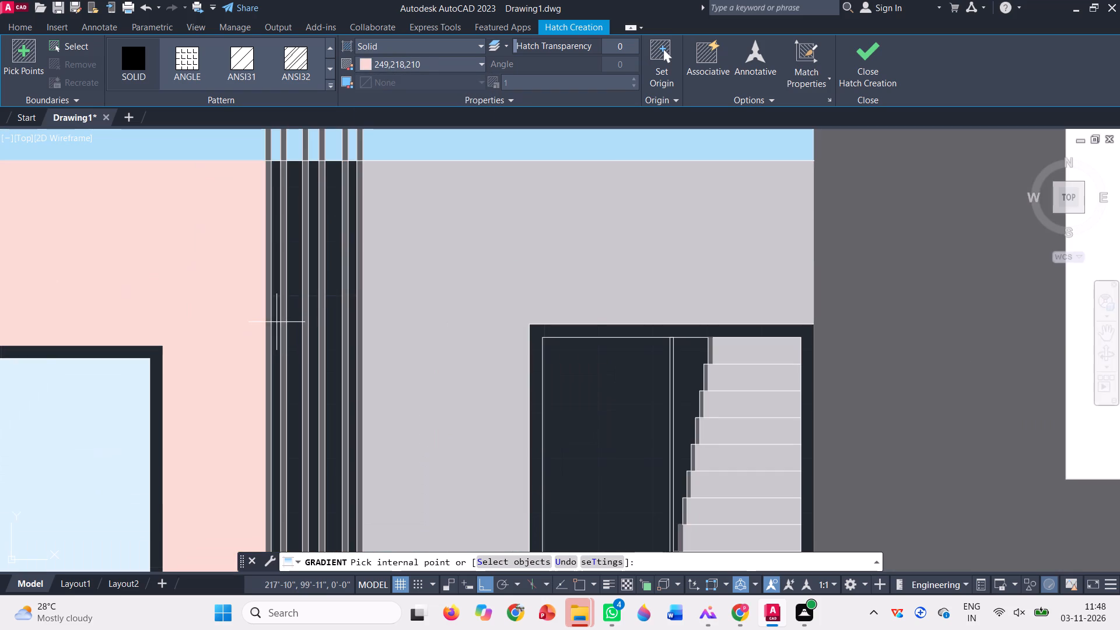
click(274, 320)
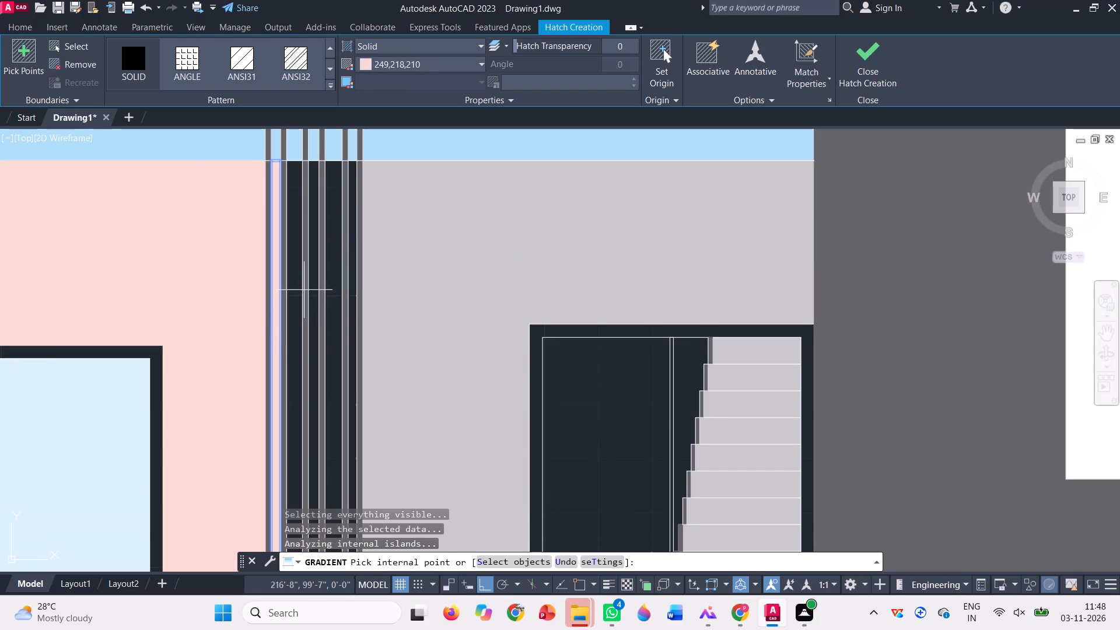
click(296, 281)
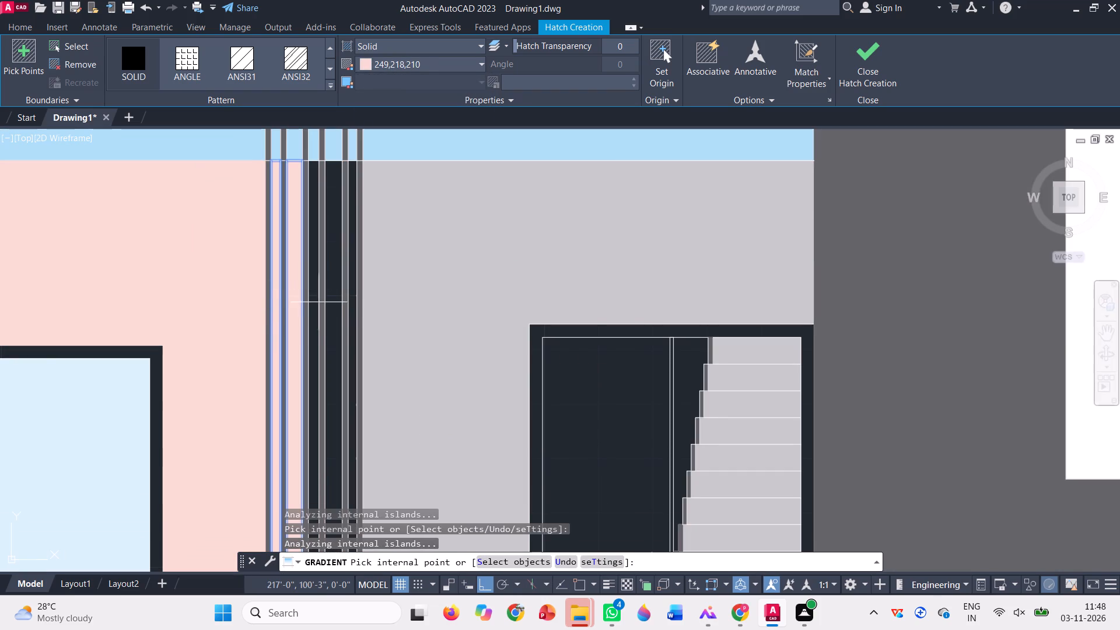
scroll(335, 306, up, 3)
click(303, 275)
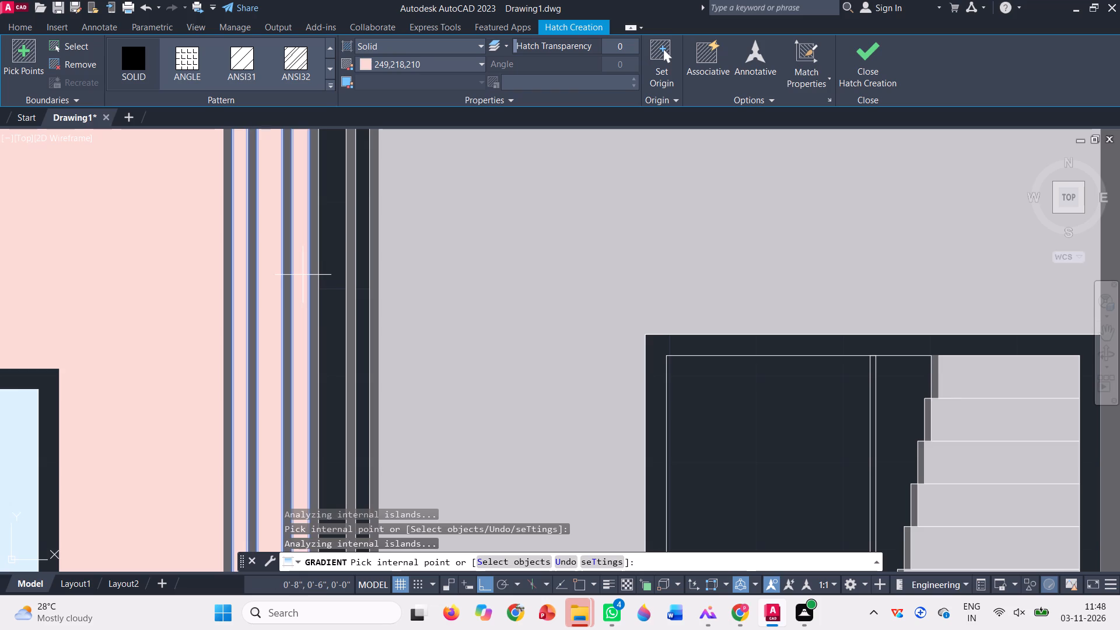
click(334, 291)
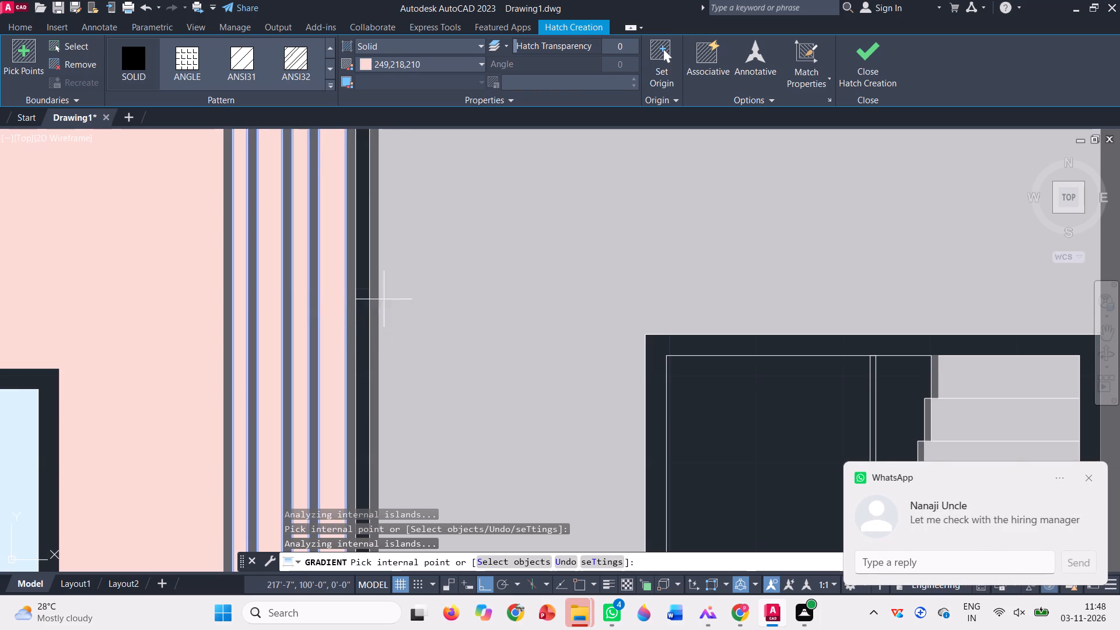
click(363, 289)
scroll(370, 308, down, 5)
scroll(466, 283, down, 3)
key(Escape)
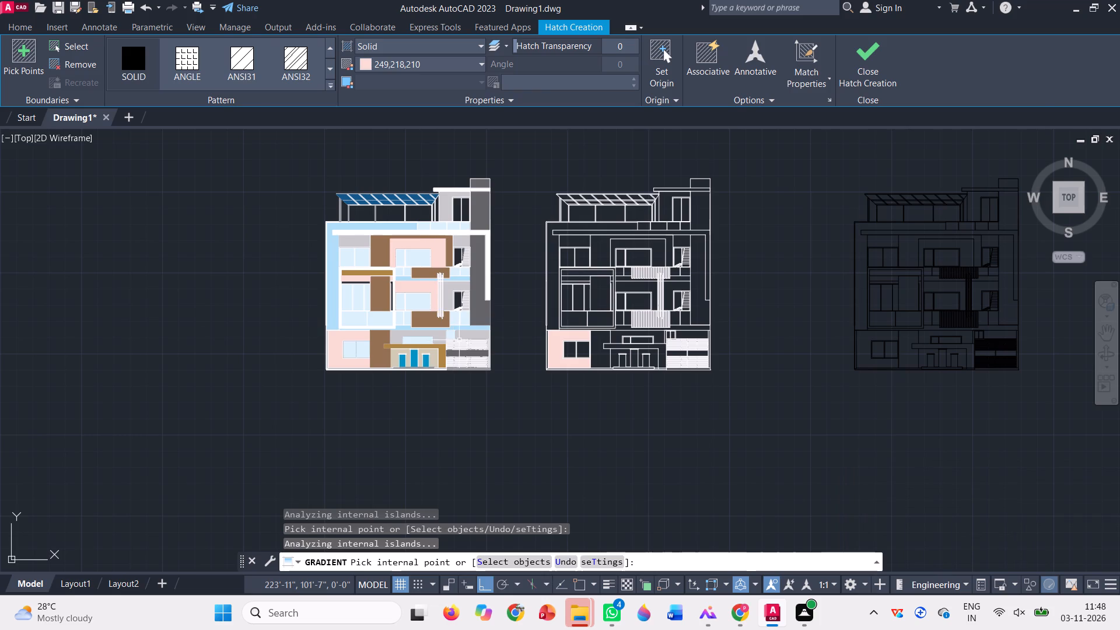
Move the separate black linework elevation onto the coloured elevation, matching their bottom-right base corners.
scroll(528, 314, up, 1)
scroll(394, 292, up, 4)
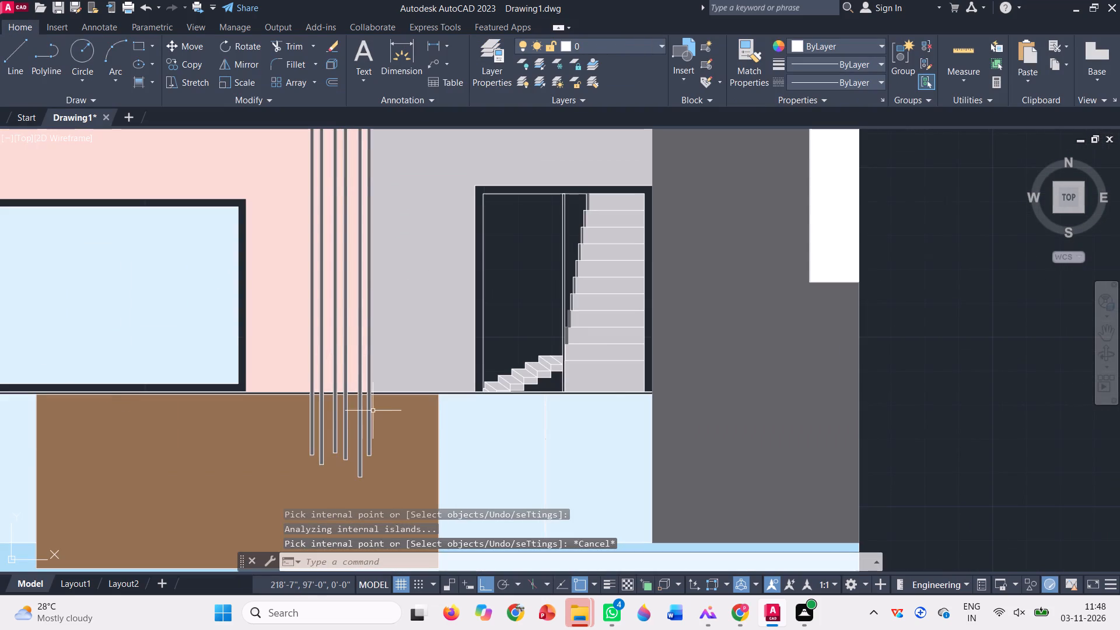
scroll(373, 411, down, 4)
scroll(425, 386, down, 2)
click(836, 480)
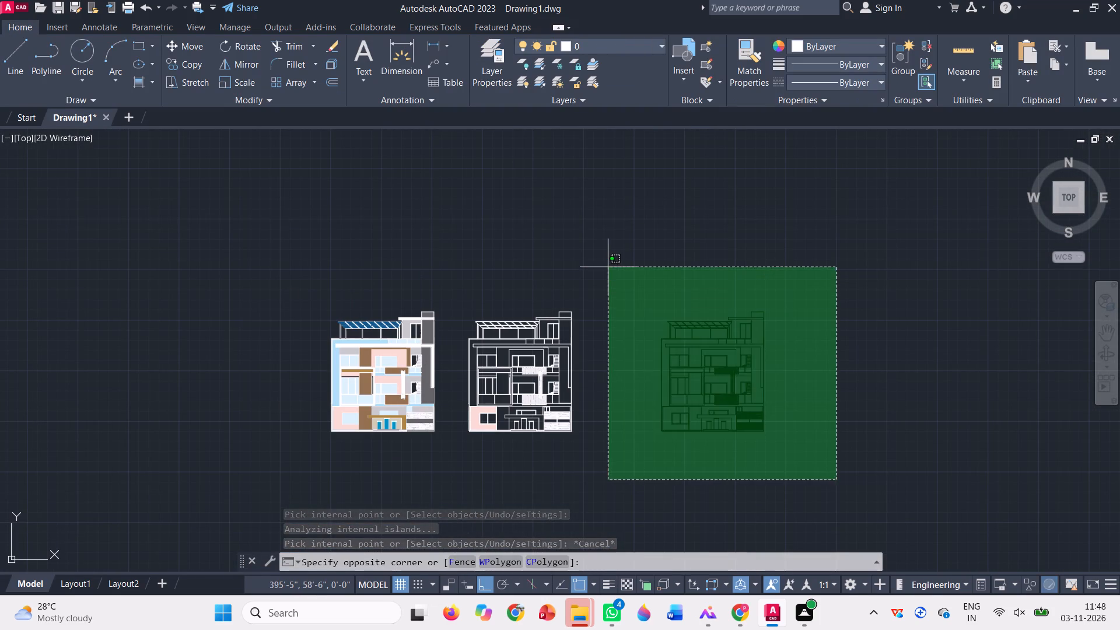
click(608, 267)
text(m)
key(space)
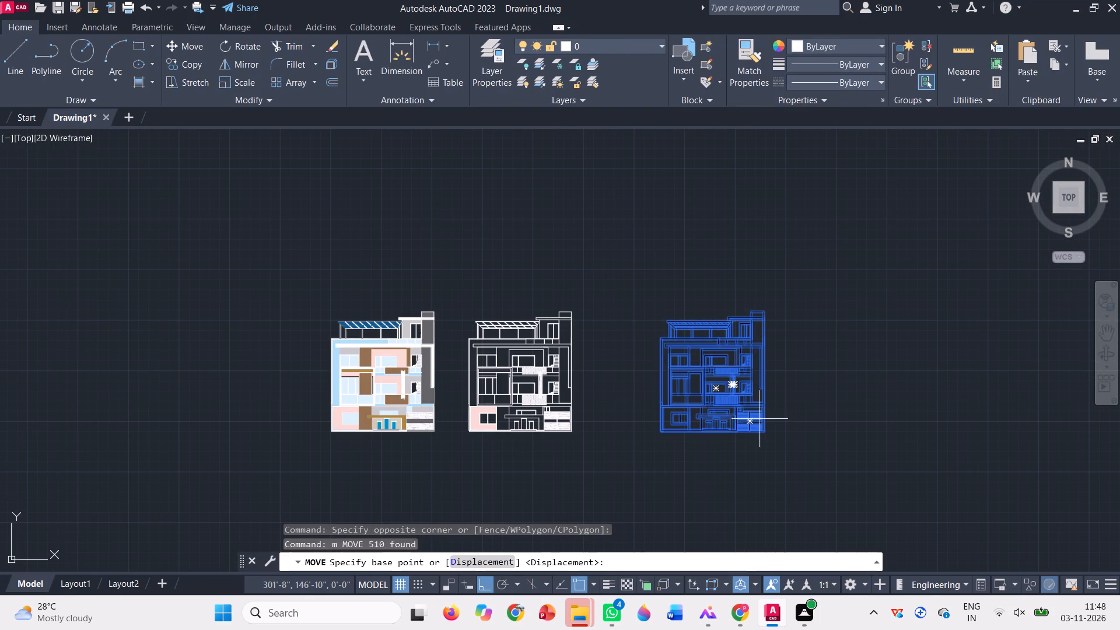
scroll(762, 421, up, 3)
scroll(780, 469, up, 5)
click(670, 471)
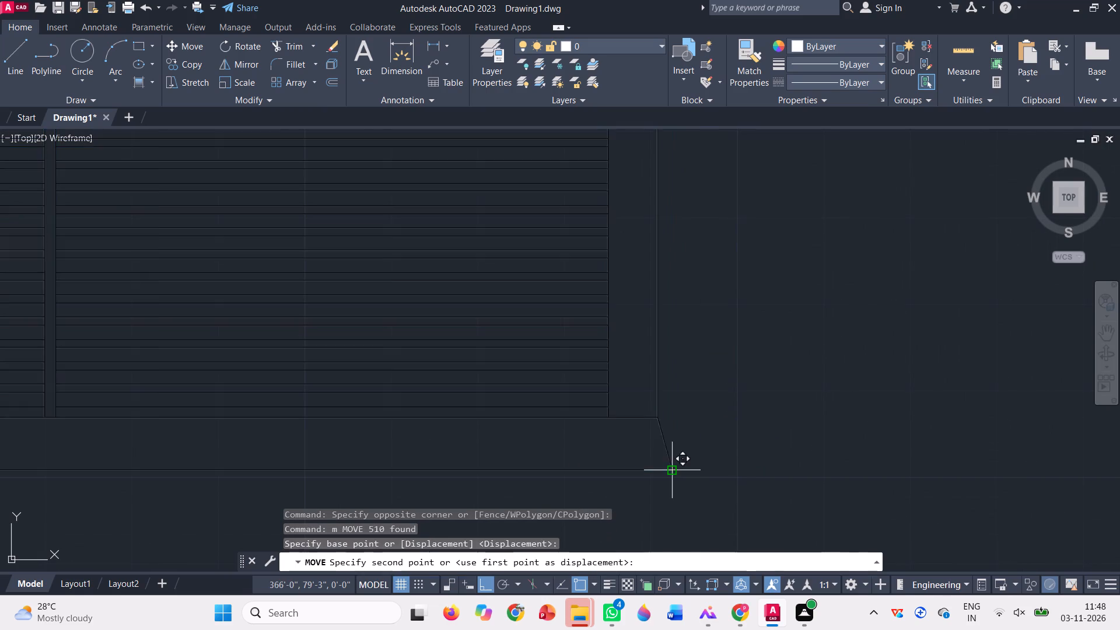
scroll(895, 421, down, 7)
scroll(365, 430, up, 4)
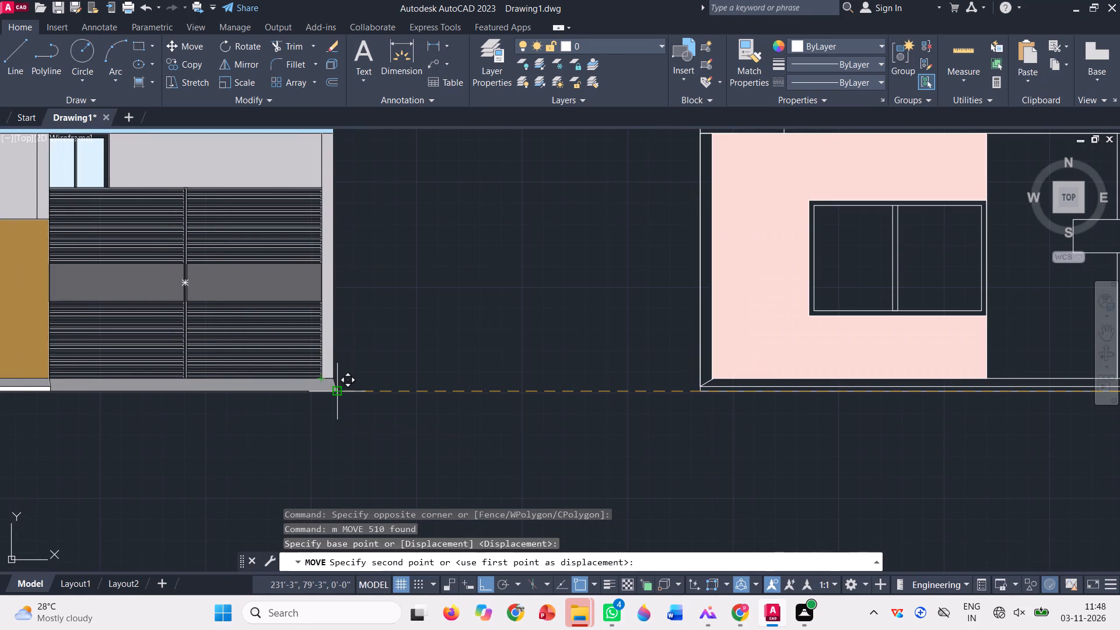
click(340, 394)
scroll(423, 402, down, 4)
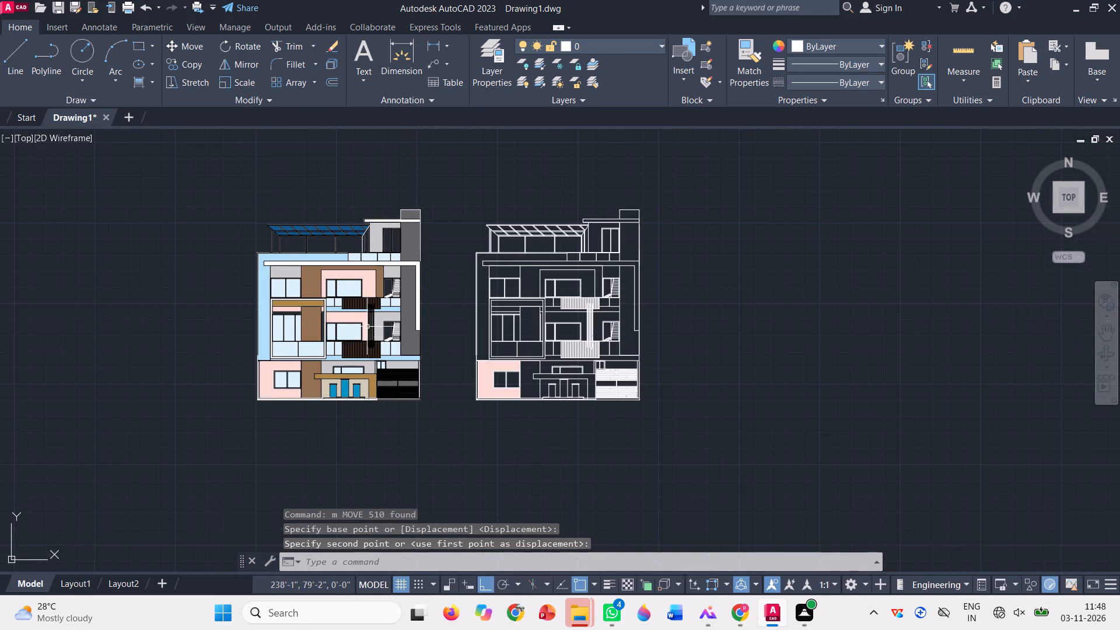
Examine the coloured elevation with its overlaid black linework, framing it alongside the uncoloured line elevation.
scroll(365, 306, up, 4)
scroll(453, 284, down, 3)
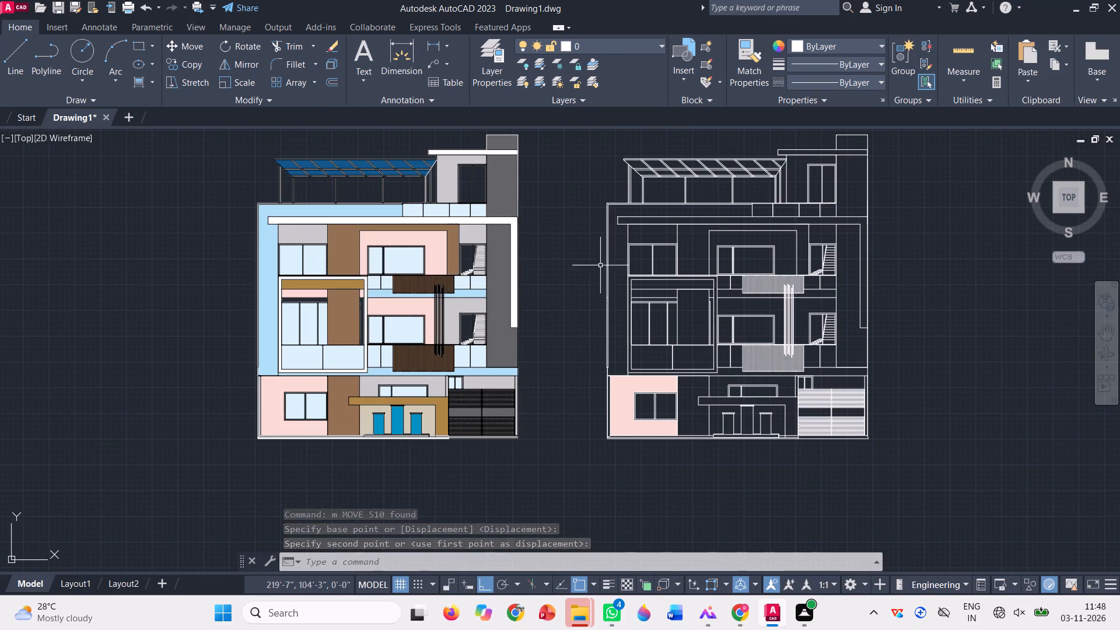
click(1108, 339)
drag(577, 335, 568, 338)
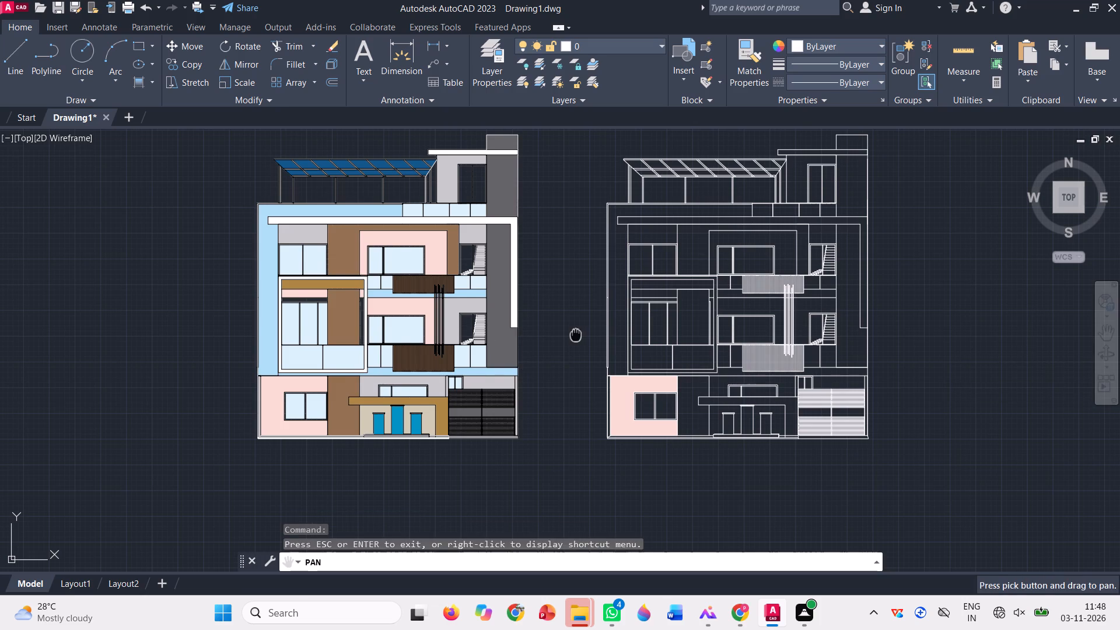
drag(568, 338, 516, 370)
scroll(451, 383, up, 1)
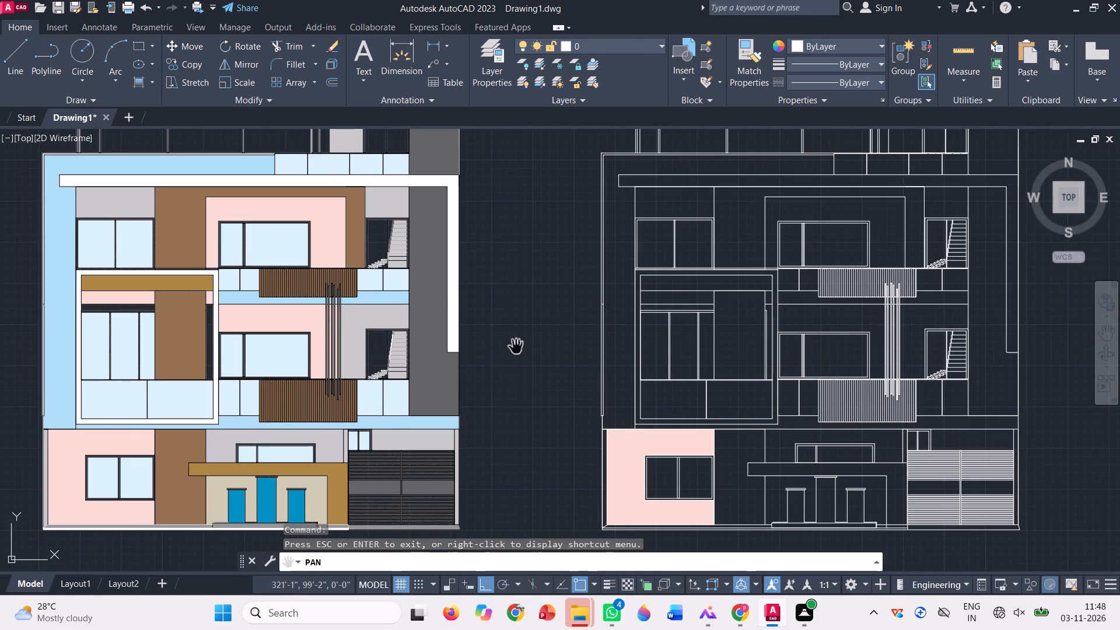
scroll(516, 346, down, 1)
key(Escape)
key(Escape)
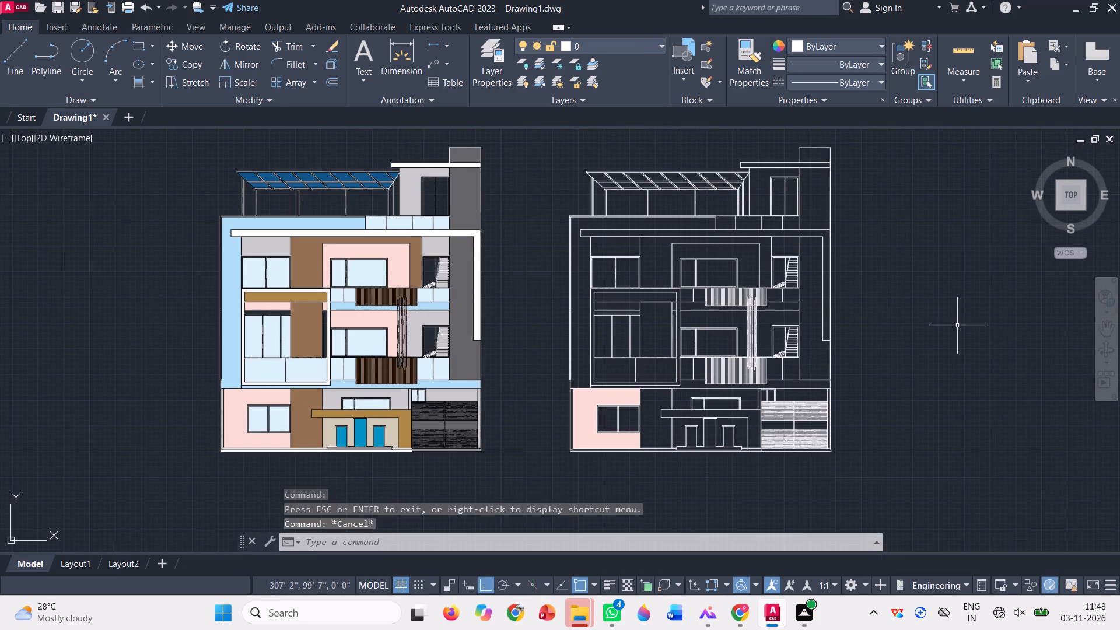
Turn off command log recording with LOGFILEOFF.
text(log)
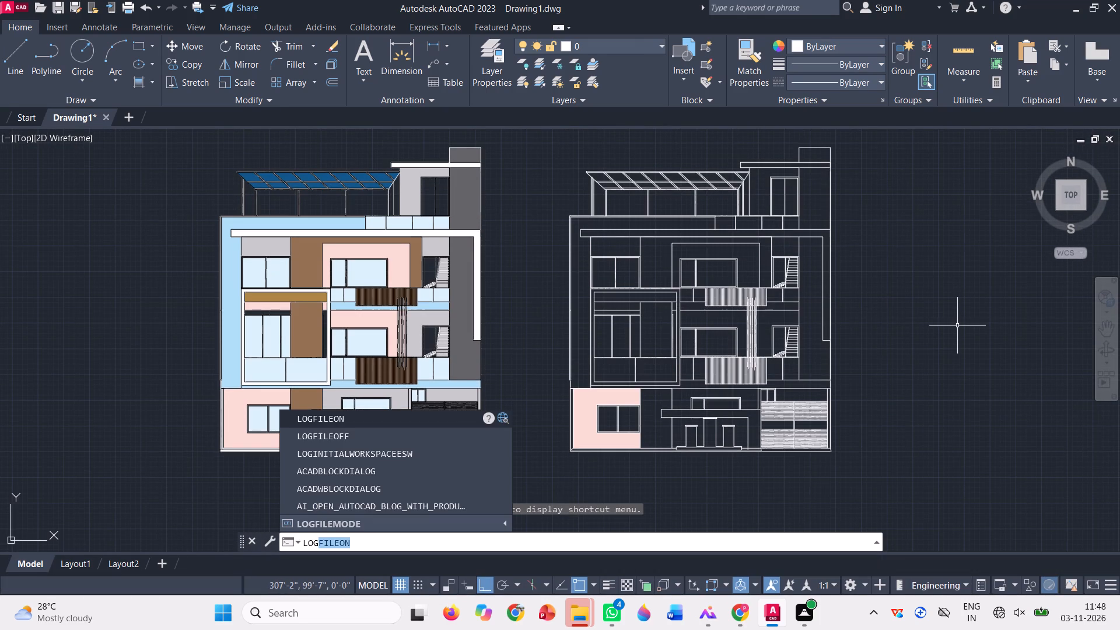
key(Down)
key(Return)
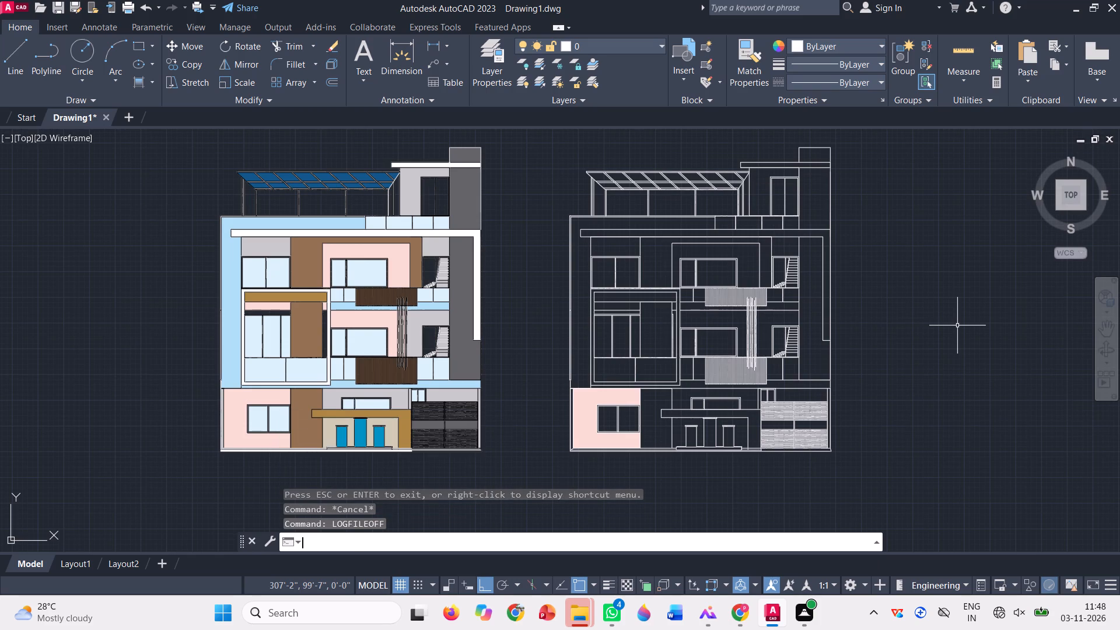
Save the drawing in Documents as "Modern G+2 Luxury Contemporary Residential Building Elevation", pasting the copied name.
key(ctrl+s)
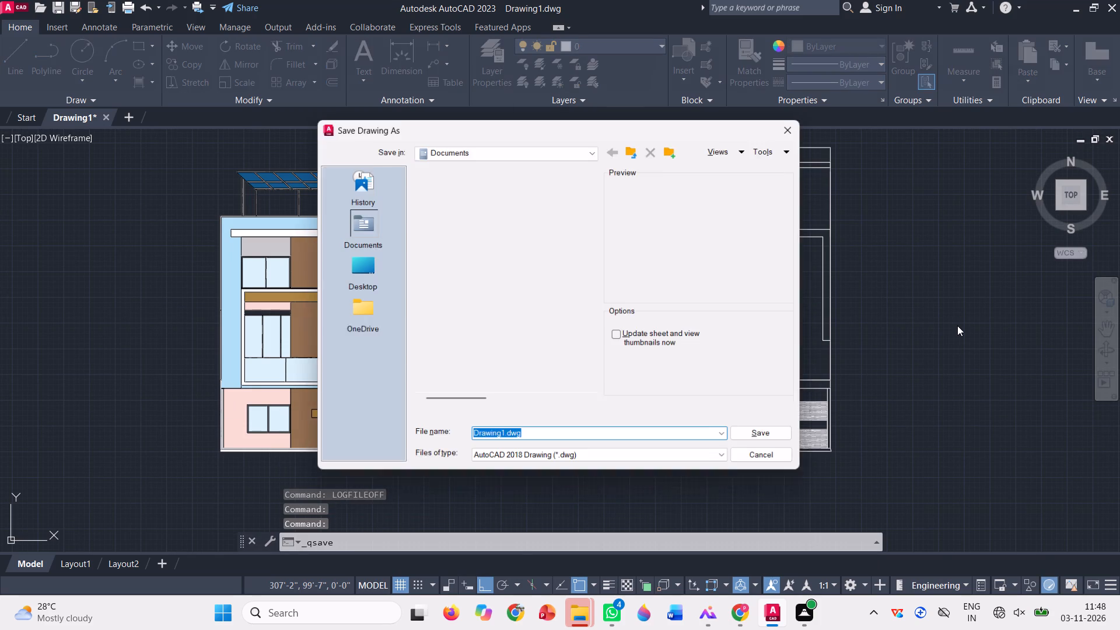
key(BackSpace)
key(ctrl+c)
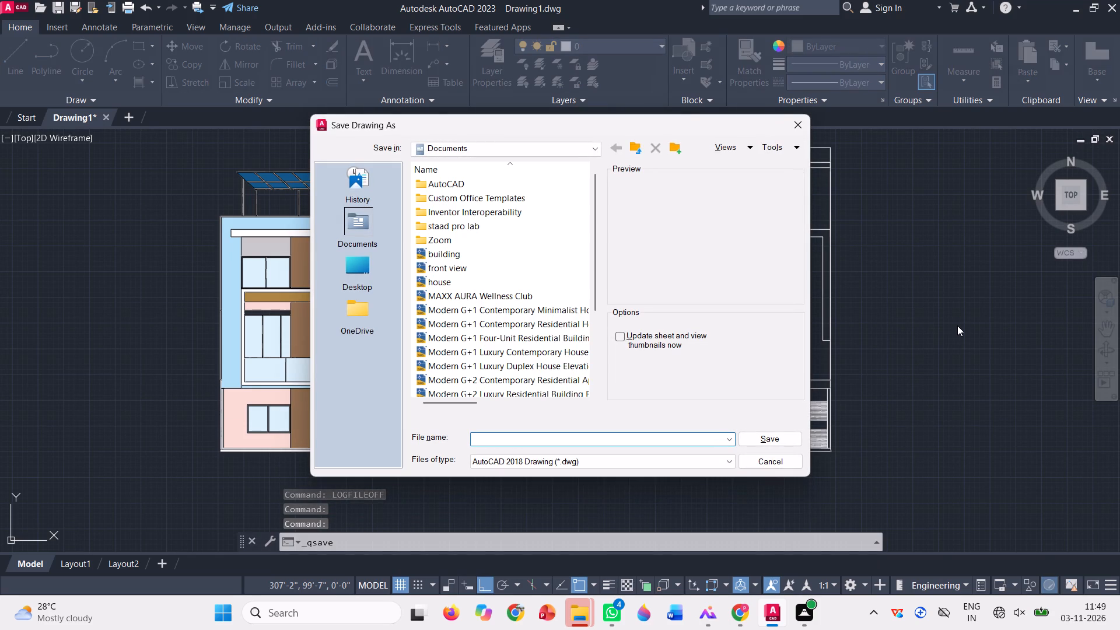
key(ctrl+BackSpace)
key(ctrl+v)
key(Return)
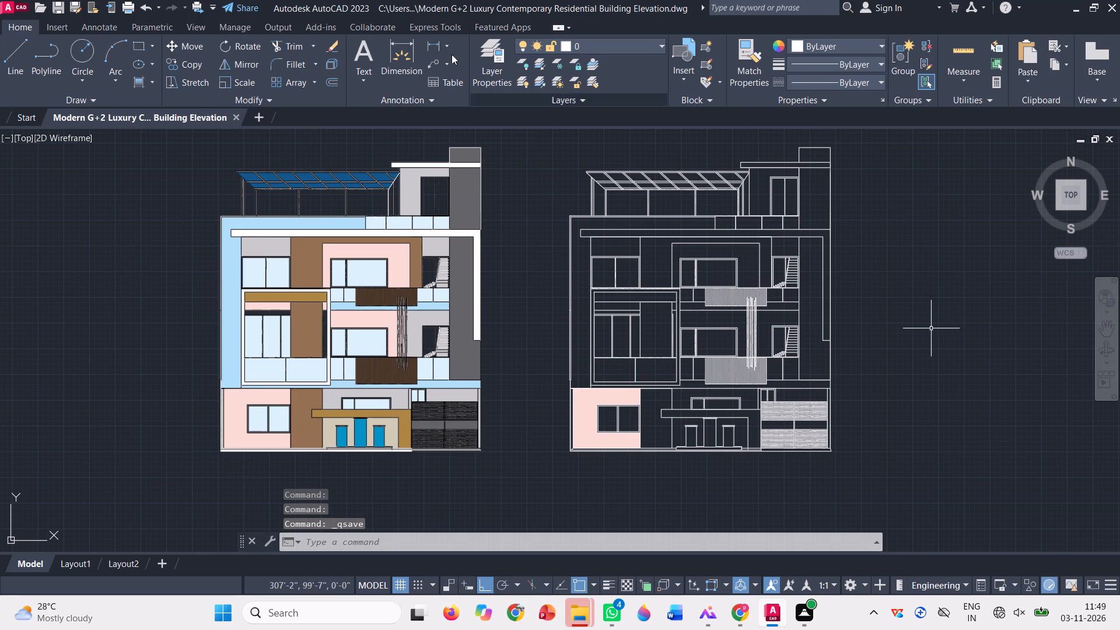
Plot the displayed elevations with DWG To PDF.pc3 in landscape, apply the setup to the layout, and save the PDF in Documents.
click(132, 5)
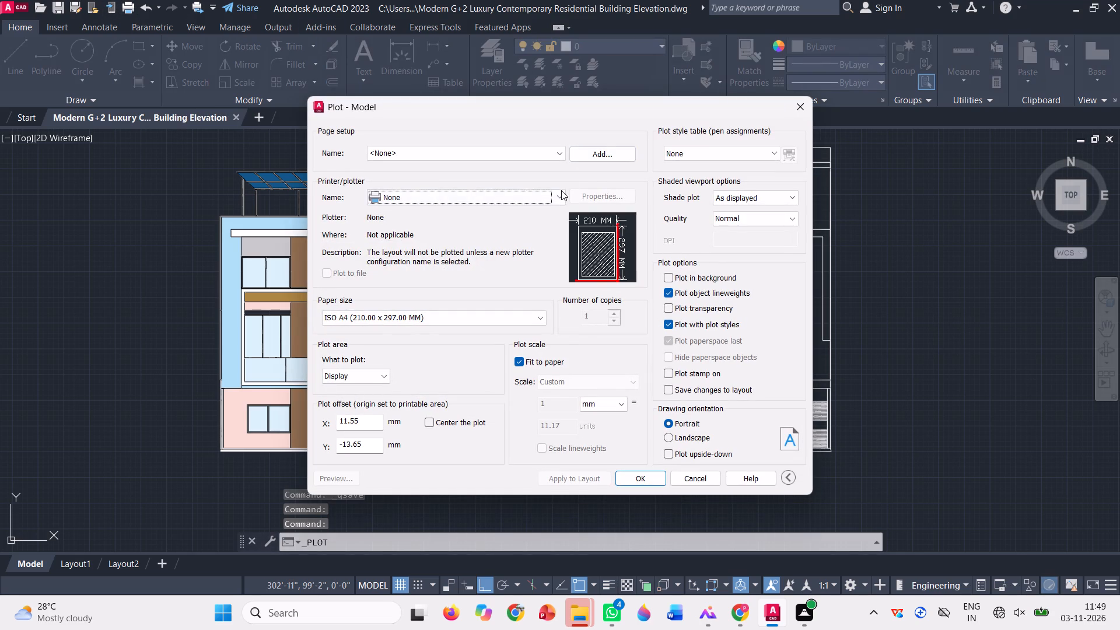
click(560, 190)
click(475, 342)
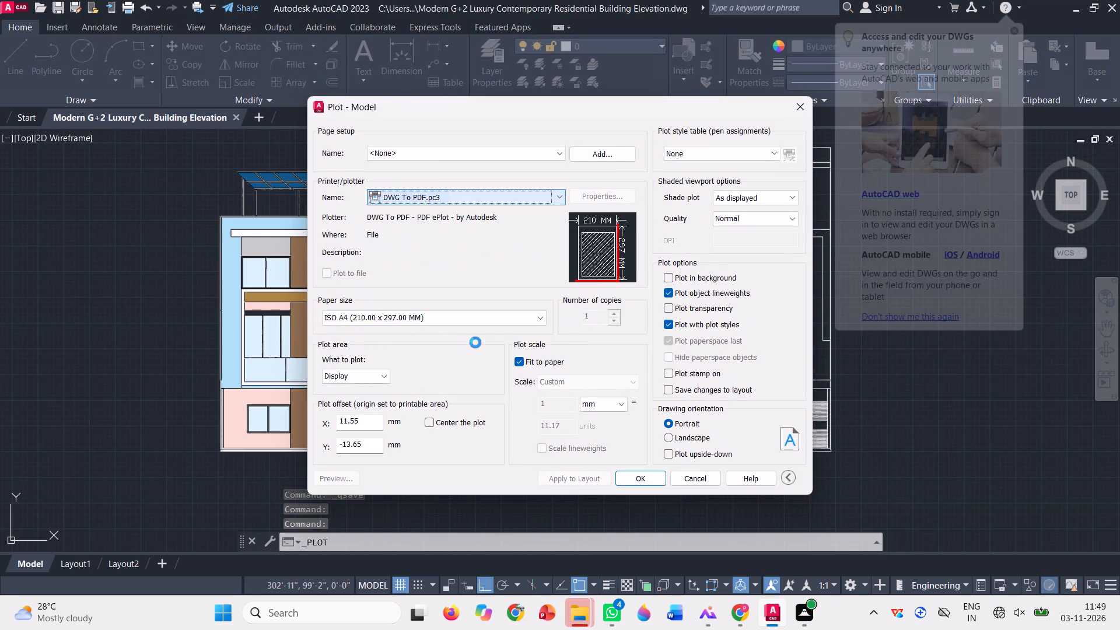
click(667, 441)
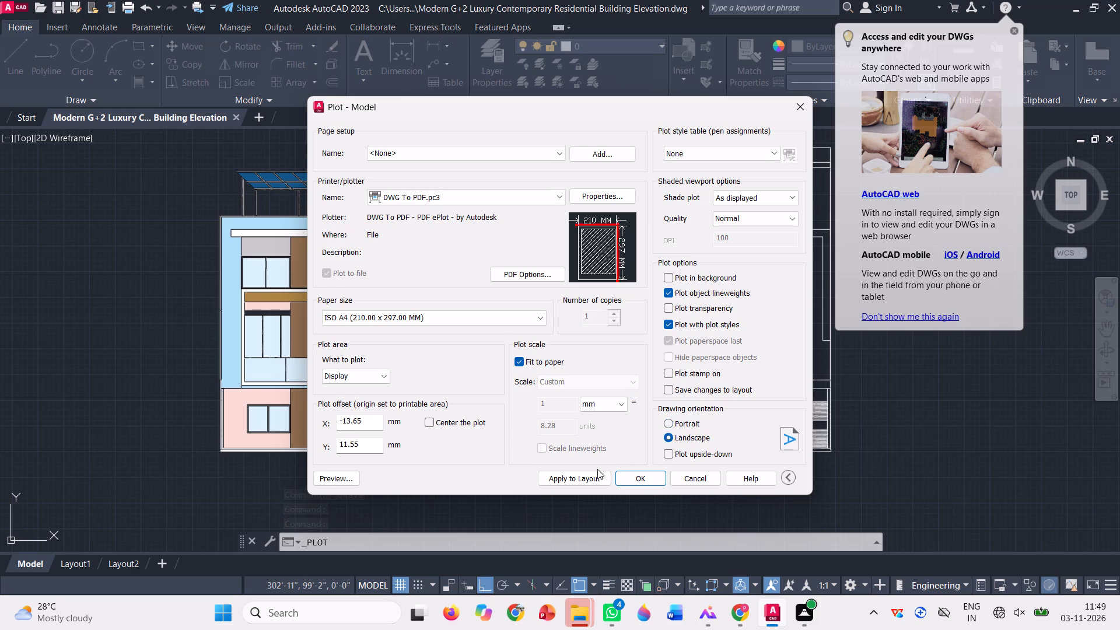
click(587, 477)
click(654, 481)
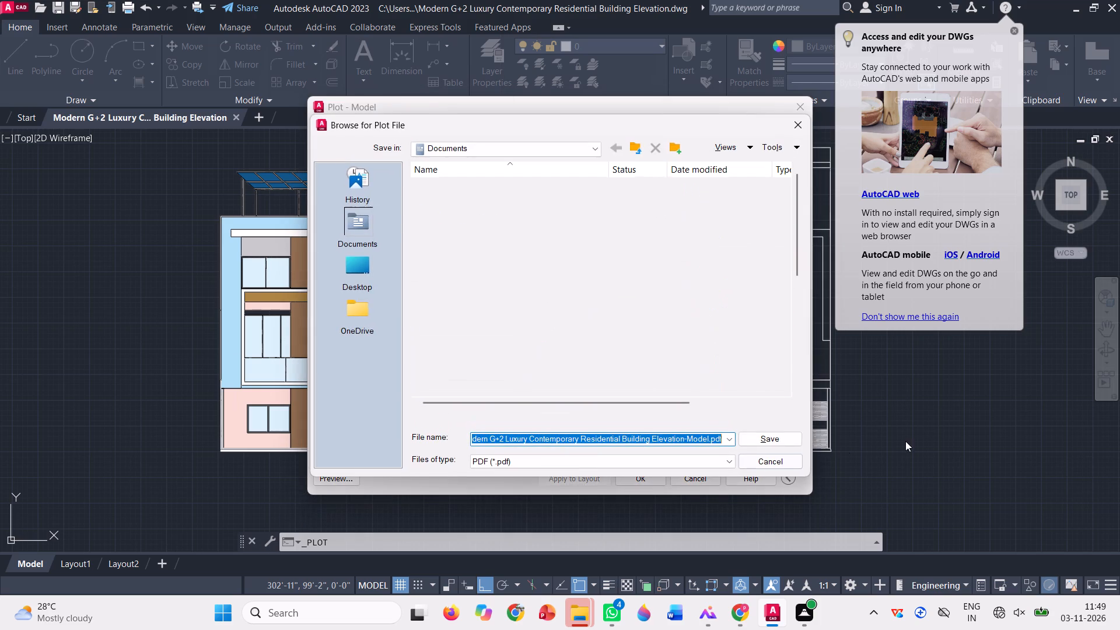
click(759, 442)
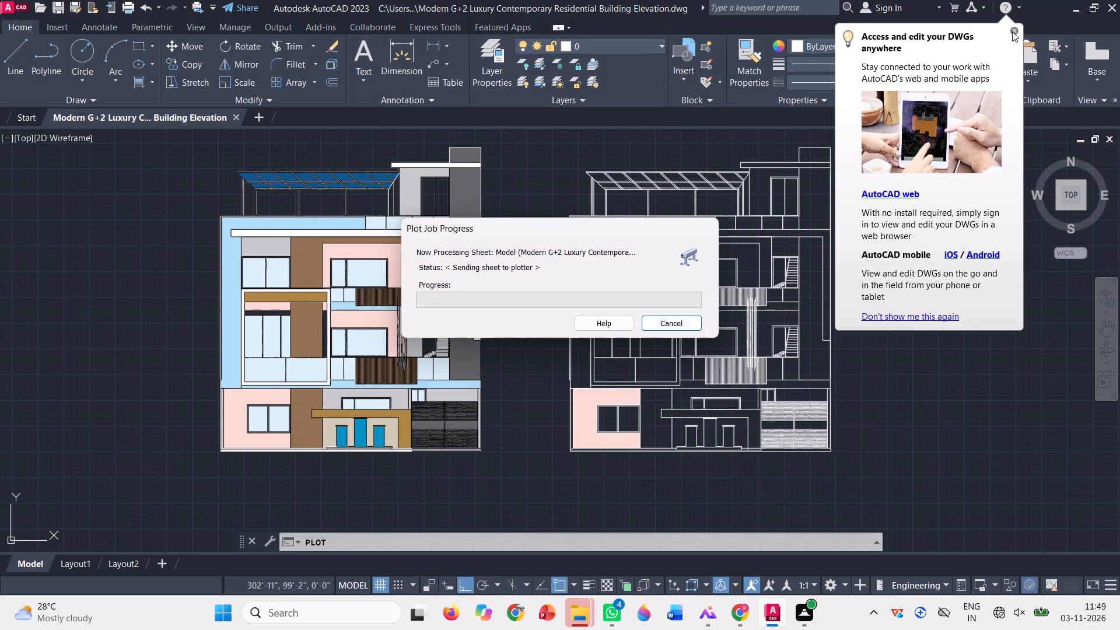
click(1016, 28)
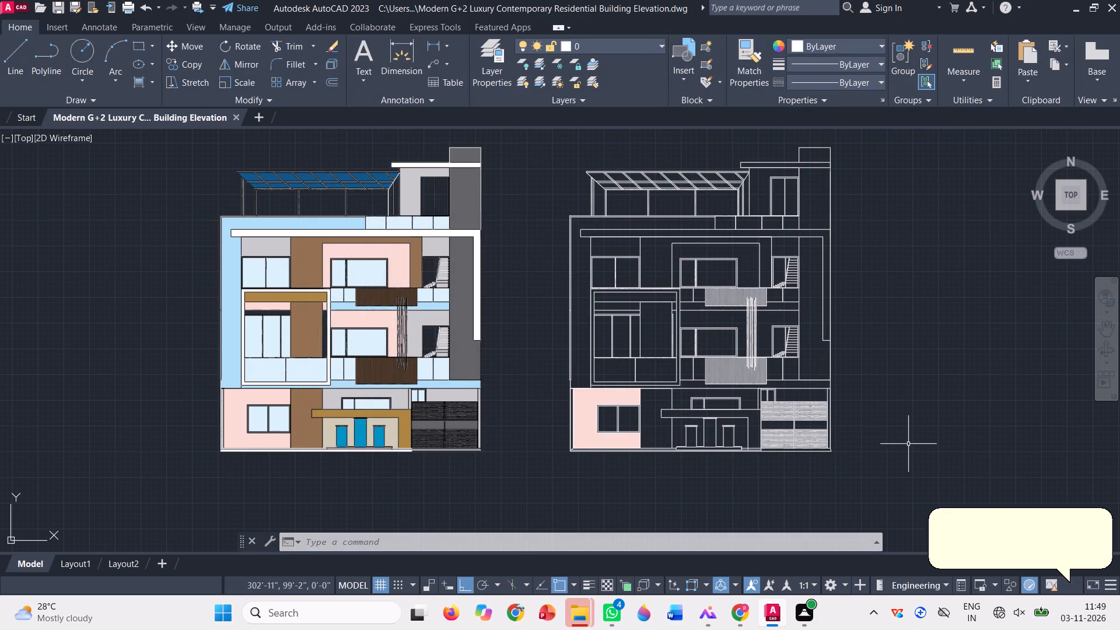
Minimise the drawing window, dismiss the Explorer error dialog, and close the WPS Office window that is opening the PDF.
click(1073, 12)
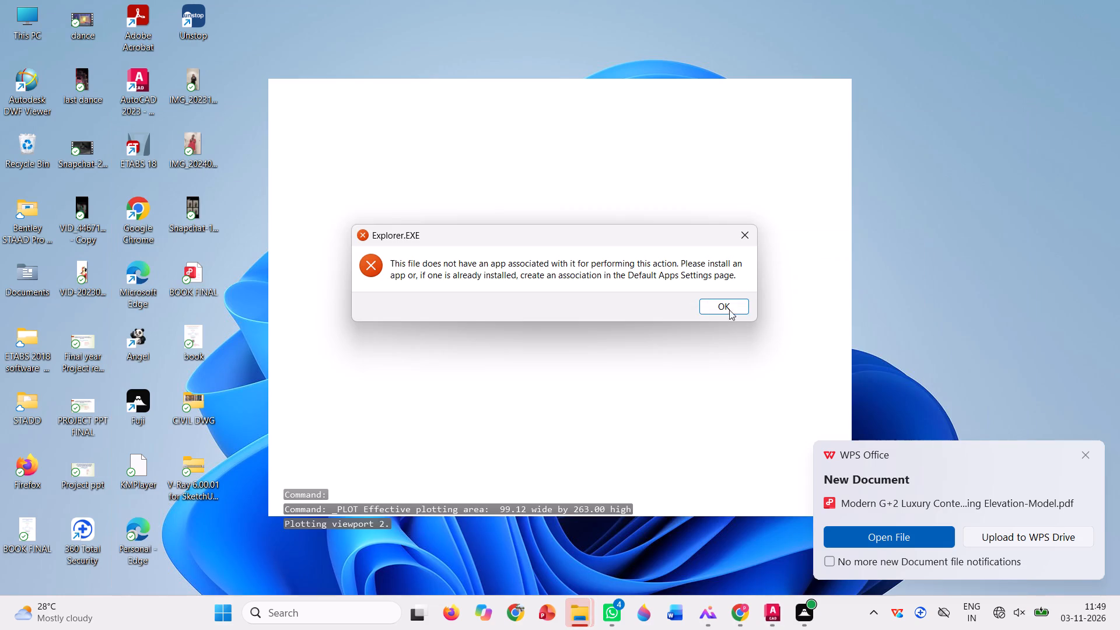
click(715, 308)
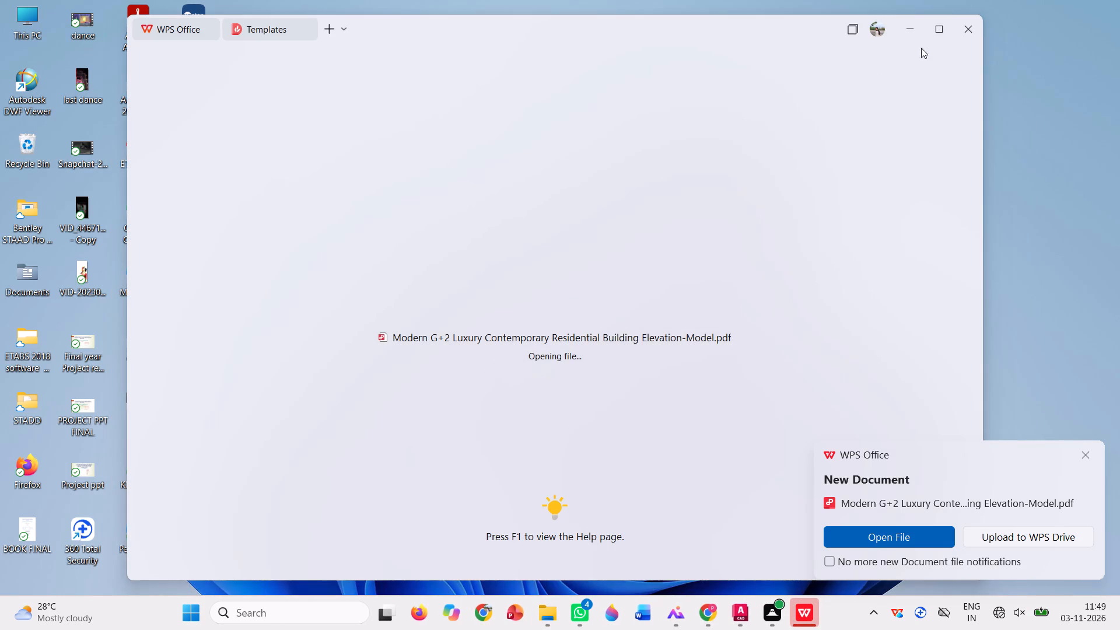
click(972, 36)
double_click(972, 30)
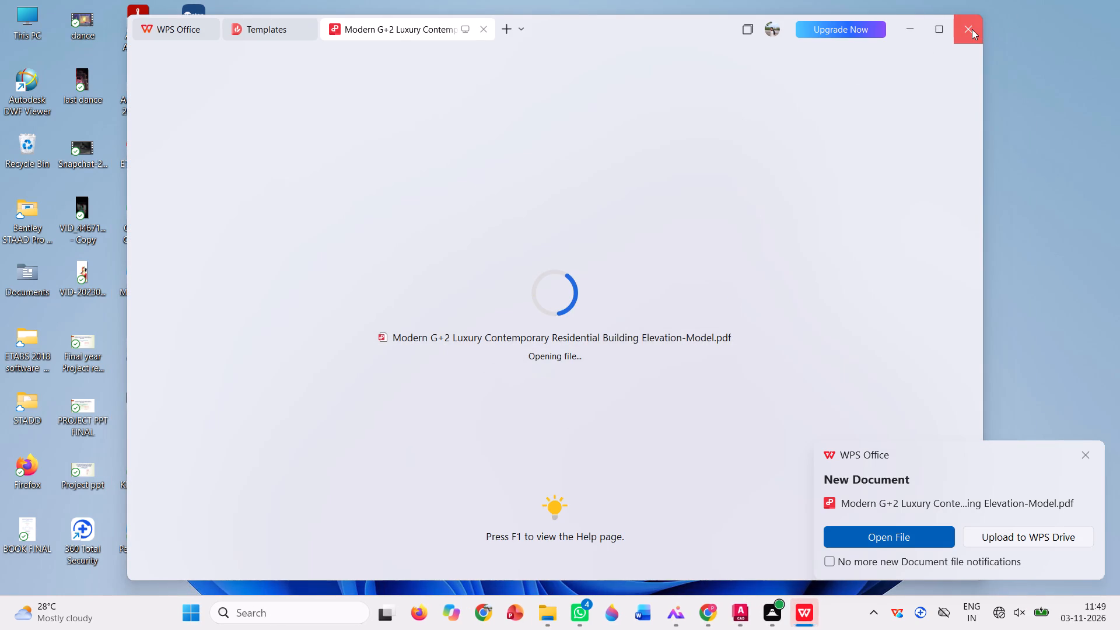